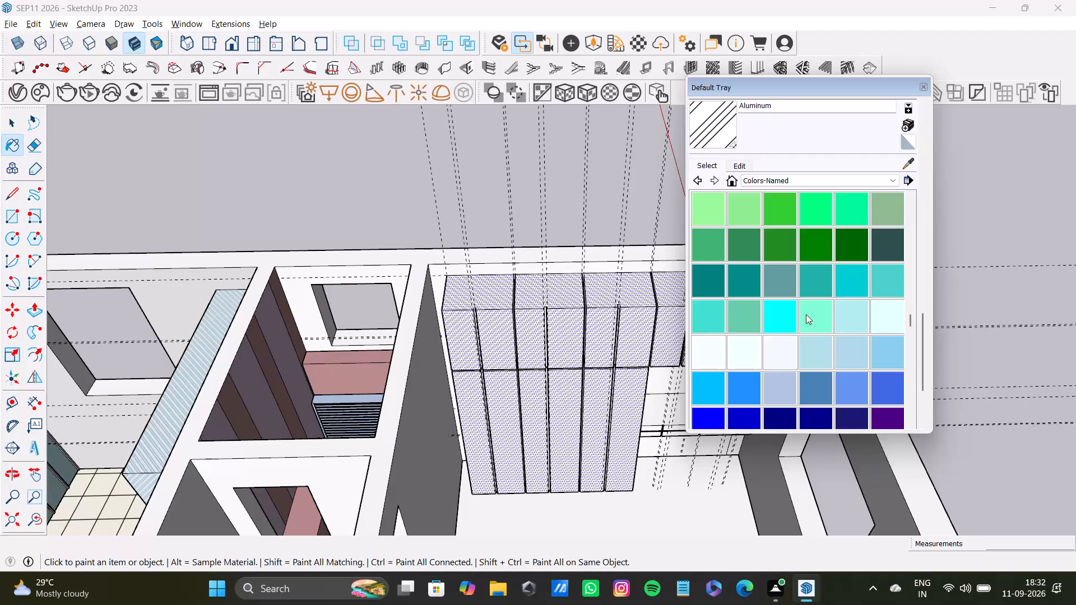
# Browse the Tile and Synthetic Surfaces material collections for a finish for the selected wardrobe faces, trying Basic Tile as the candidate.
pyautogui.click(793, 185)
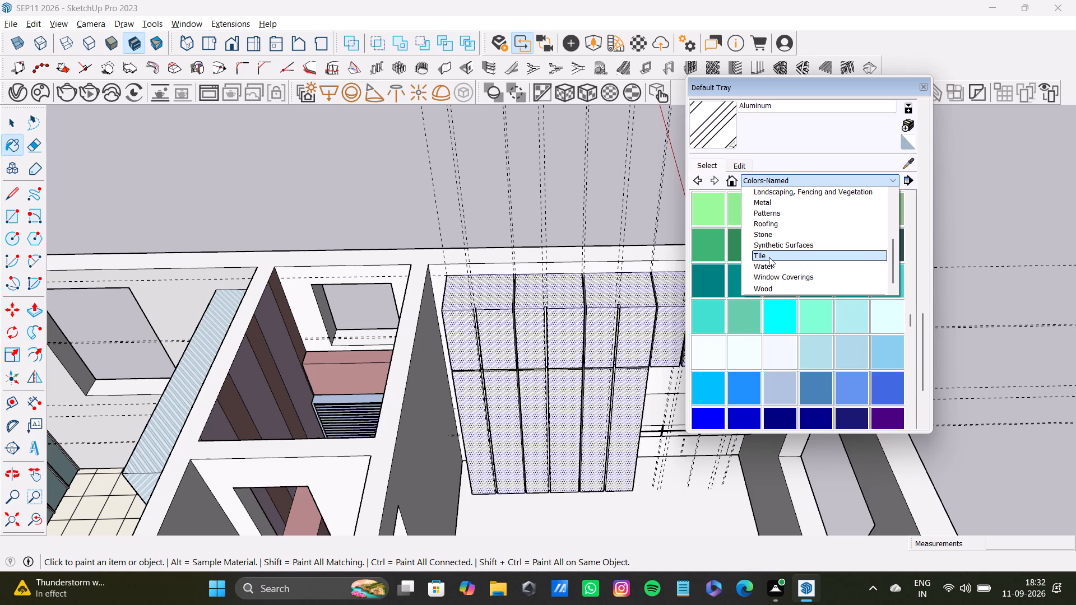
pyautogui.click(769, 257)
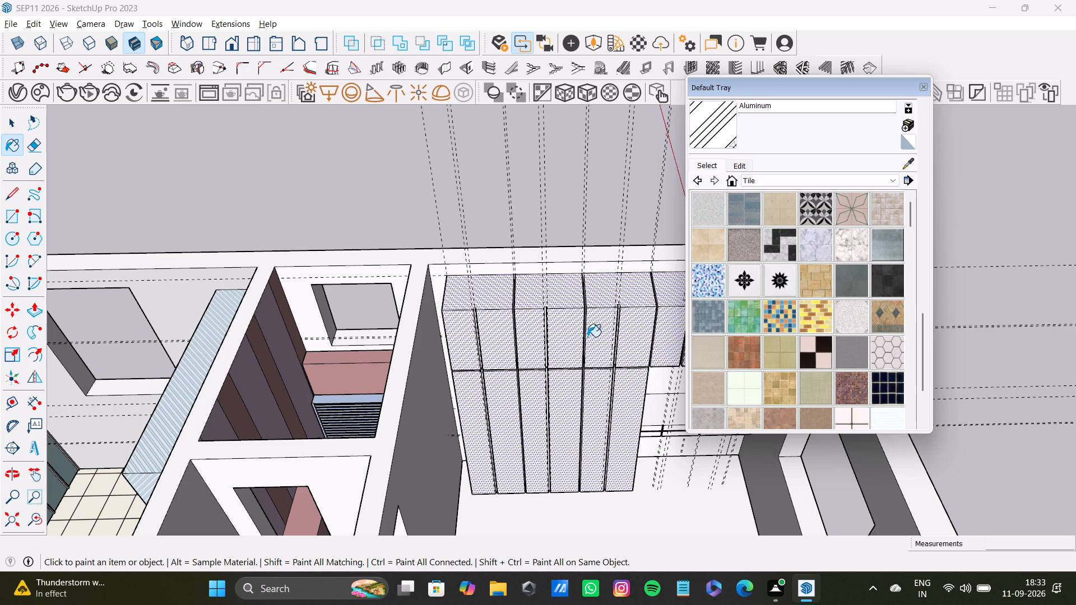
pyautogui.scroll(-8, 646, 352)
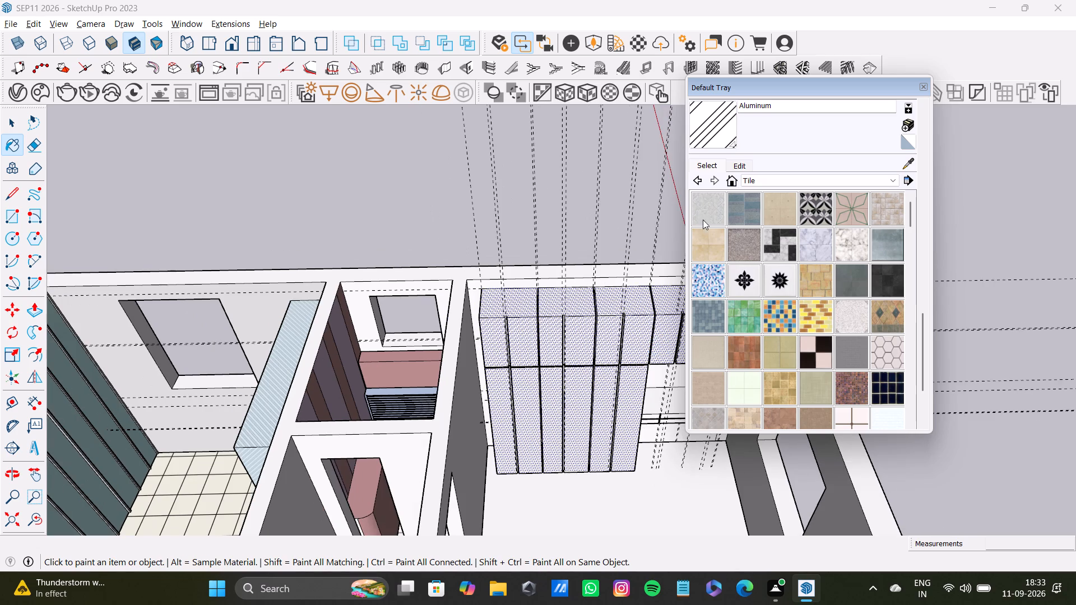
pyautogui.scroll(9, 614, 328)
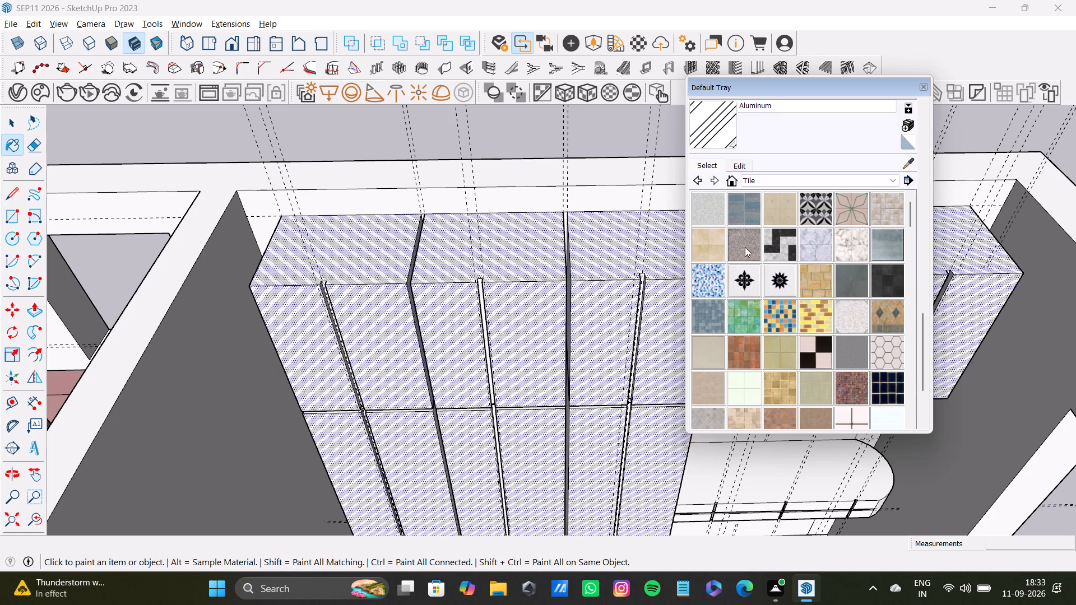
pyautogui.scroll(-6, 782, 301)
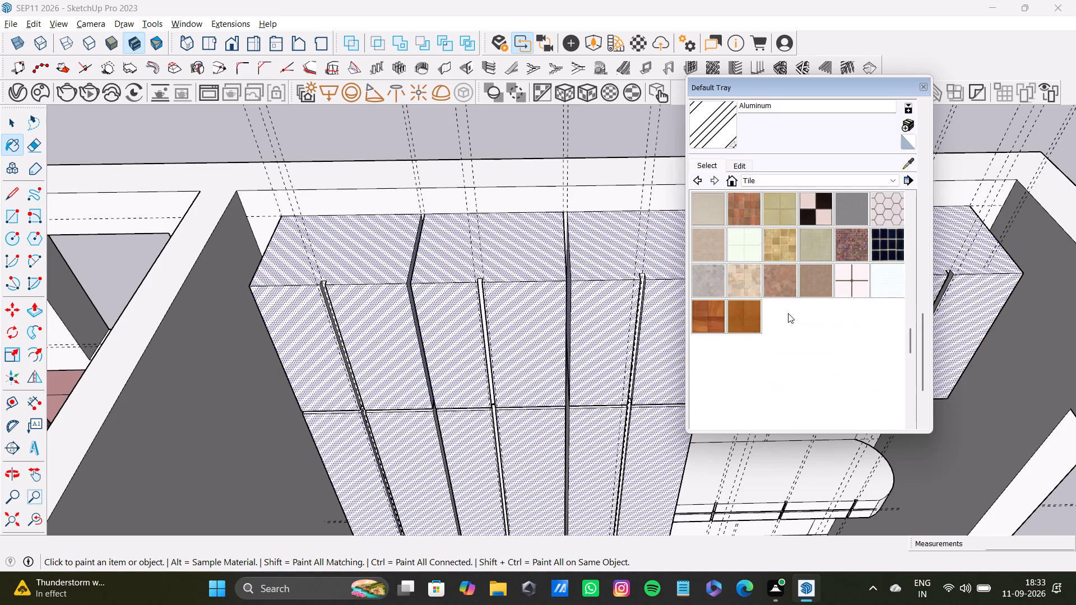
pyautogui.scroll(-1, 788, 313)
pyautogui.scroll(11, 775, 315)
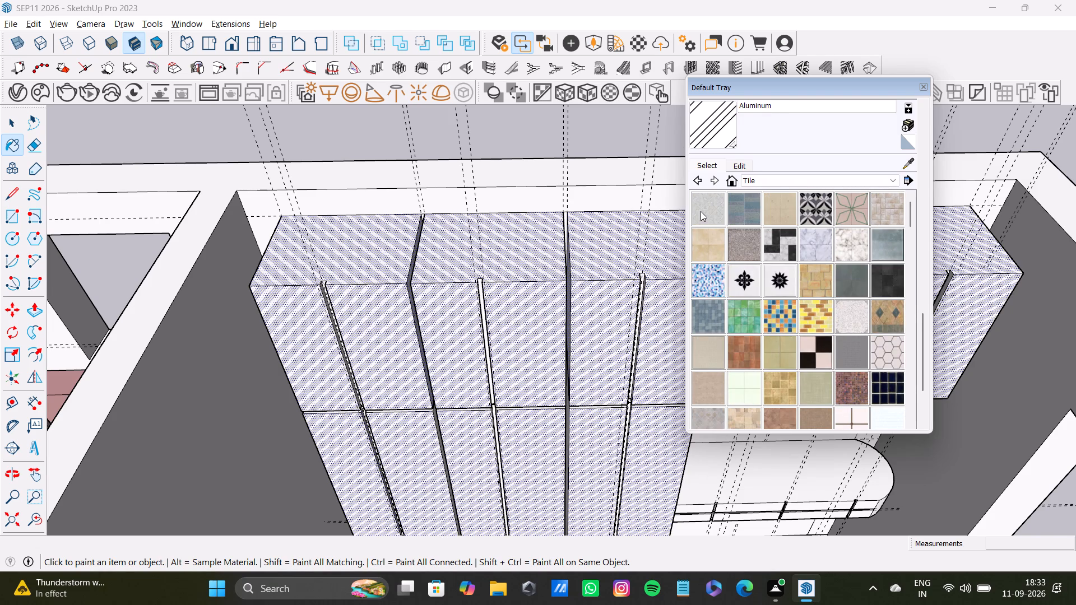
pyautogui.click(701, 211)
pyautogui.click(734, 166)
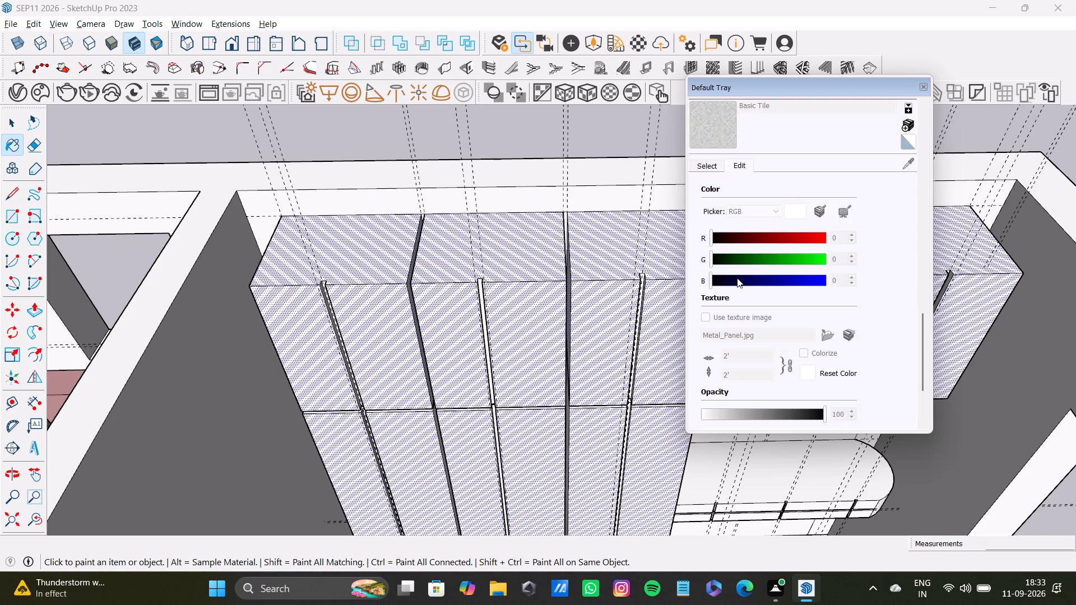
pyautogui.click(709, 171)
pyautogui.scroll(-4, 751, 322)
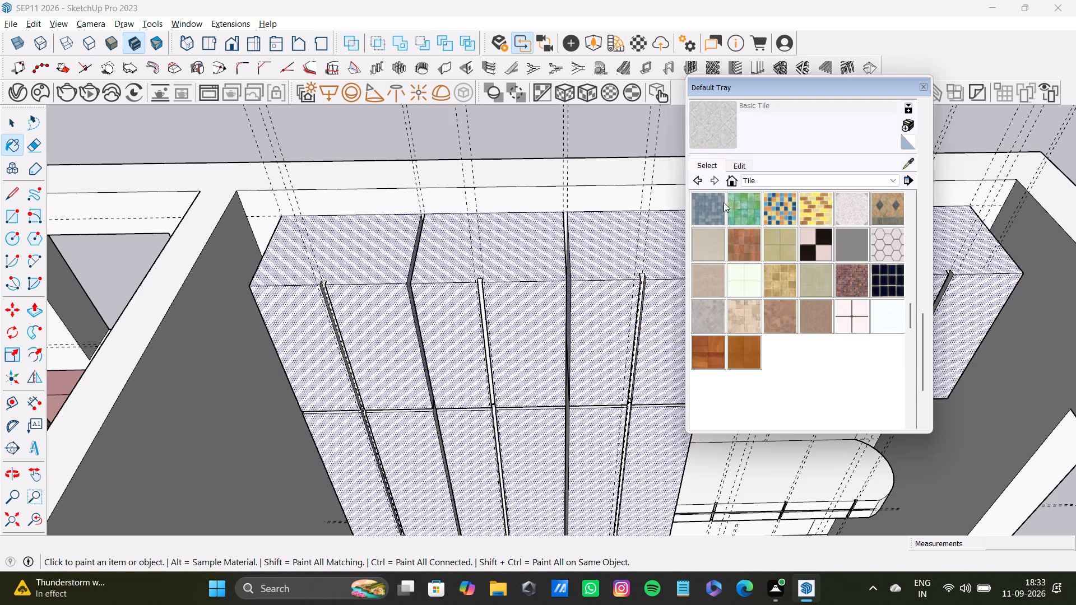
pyautogui.click(771, 185)
pyautogui.click(769, 248)
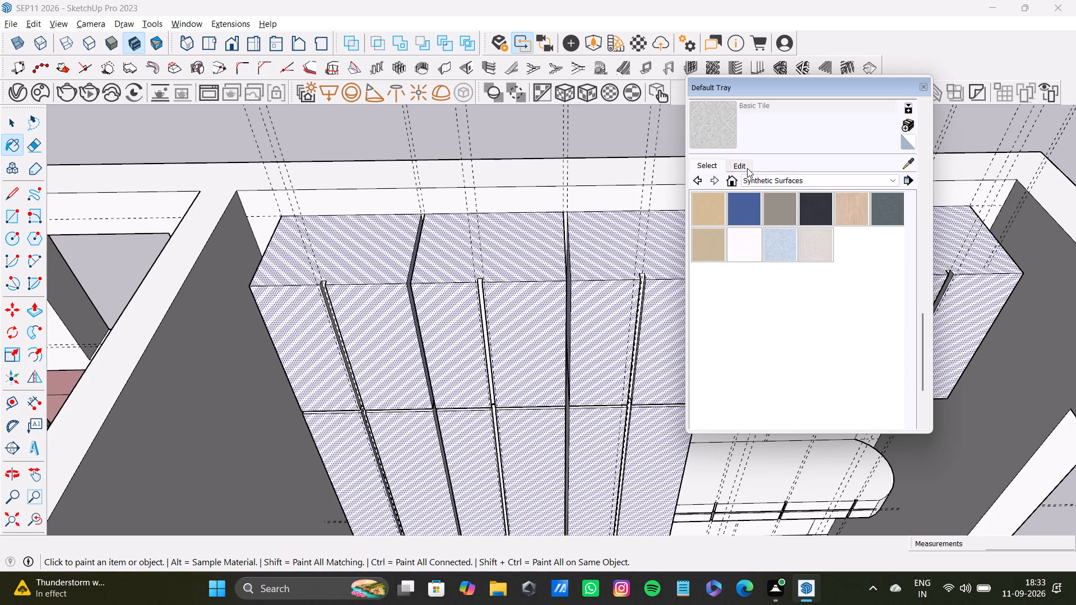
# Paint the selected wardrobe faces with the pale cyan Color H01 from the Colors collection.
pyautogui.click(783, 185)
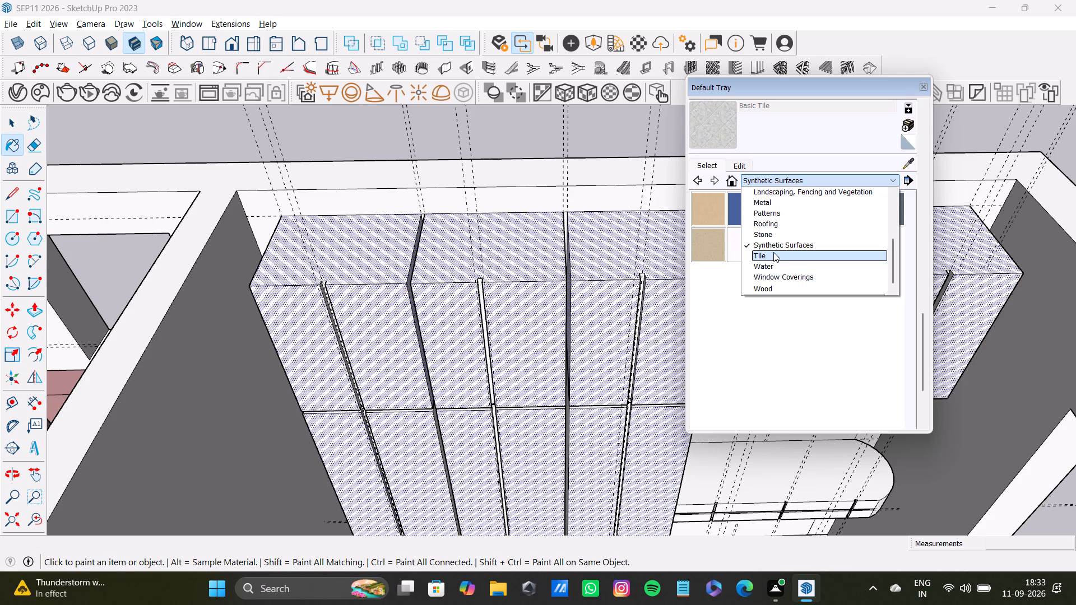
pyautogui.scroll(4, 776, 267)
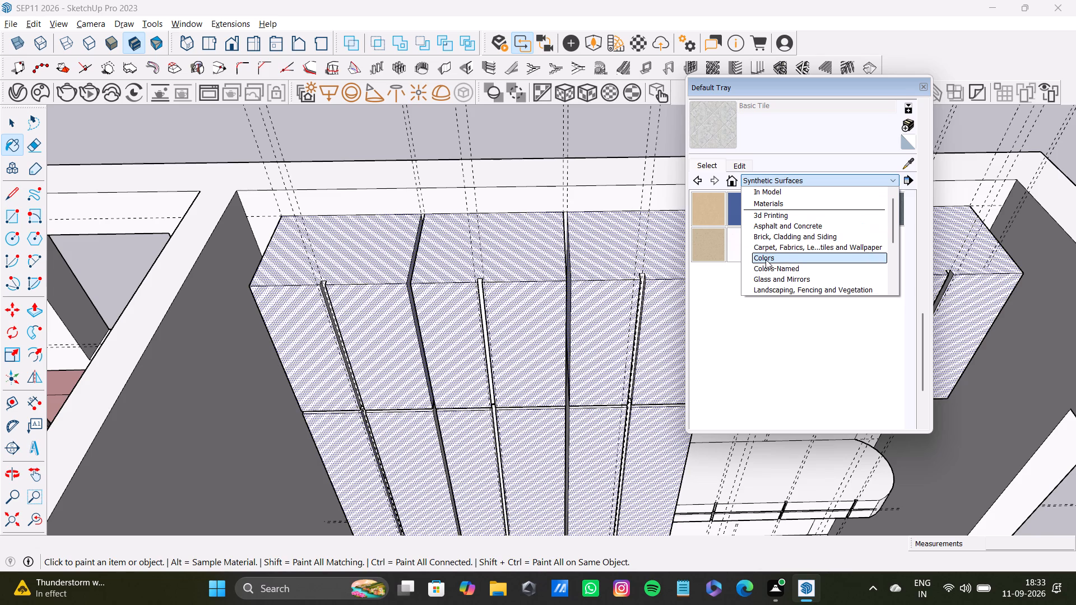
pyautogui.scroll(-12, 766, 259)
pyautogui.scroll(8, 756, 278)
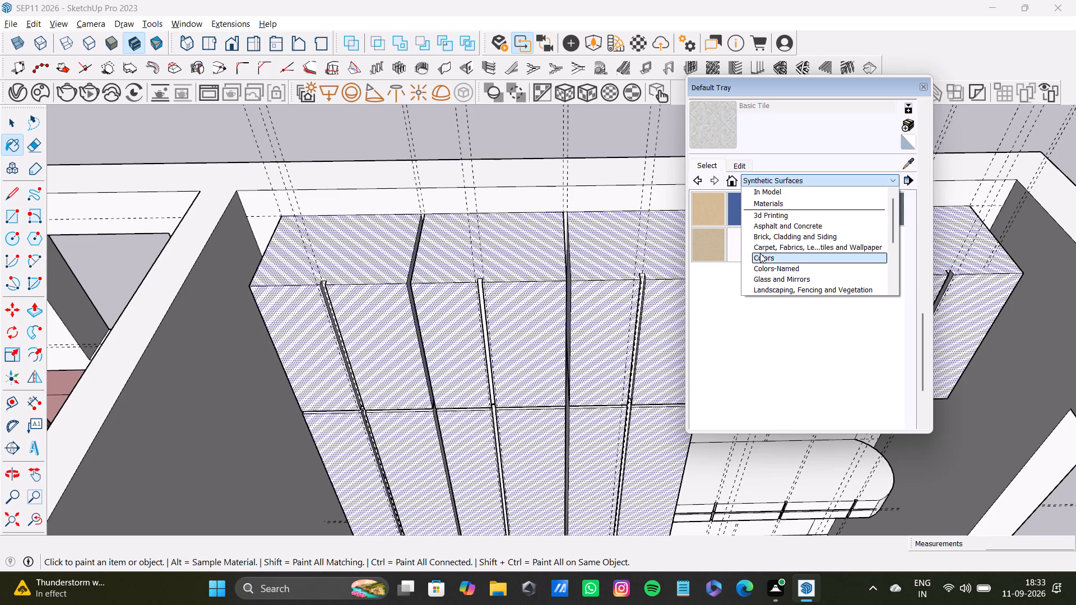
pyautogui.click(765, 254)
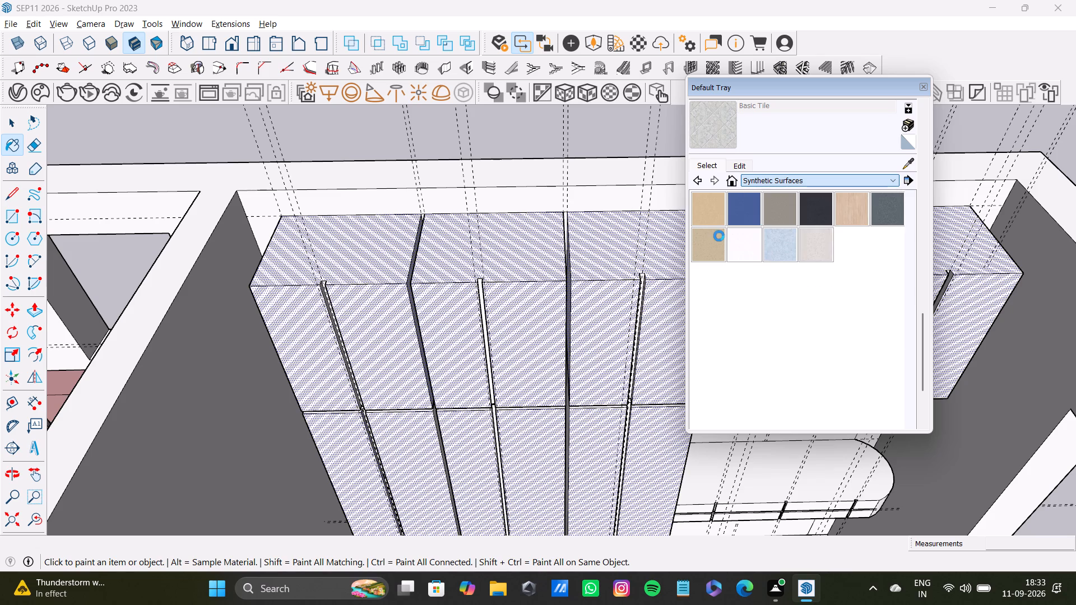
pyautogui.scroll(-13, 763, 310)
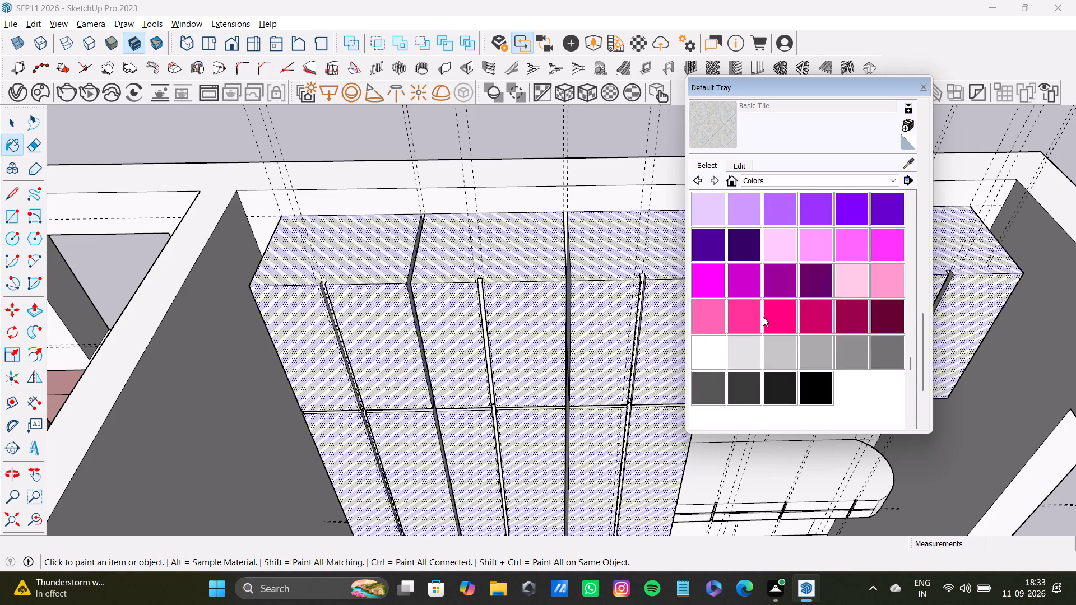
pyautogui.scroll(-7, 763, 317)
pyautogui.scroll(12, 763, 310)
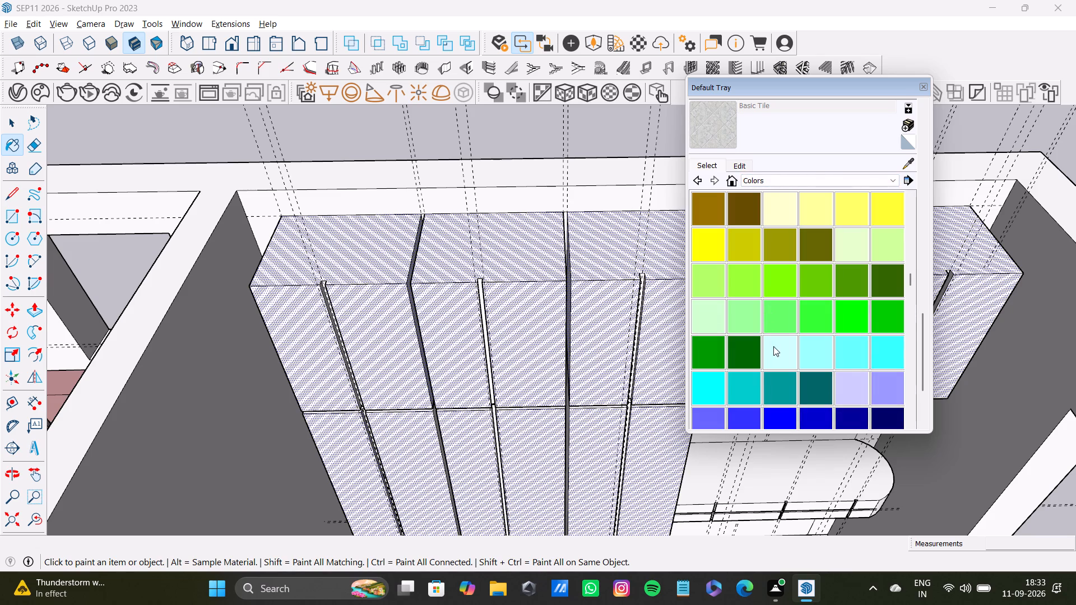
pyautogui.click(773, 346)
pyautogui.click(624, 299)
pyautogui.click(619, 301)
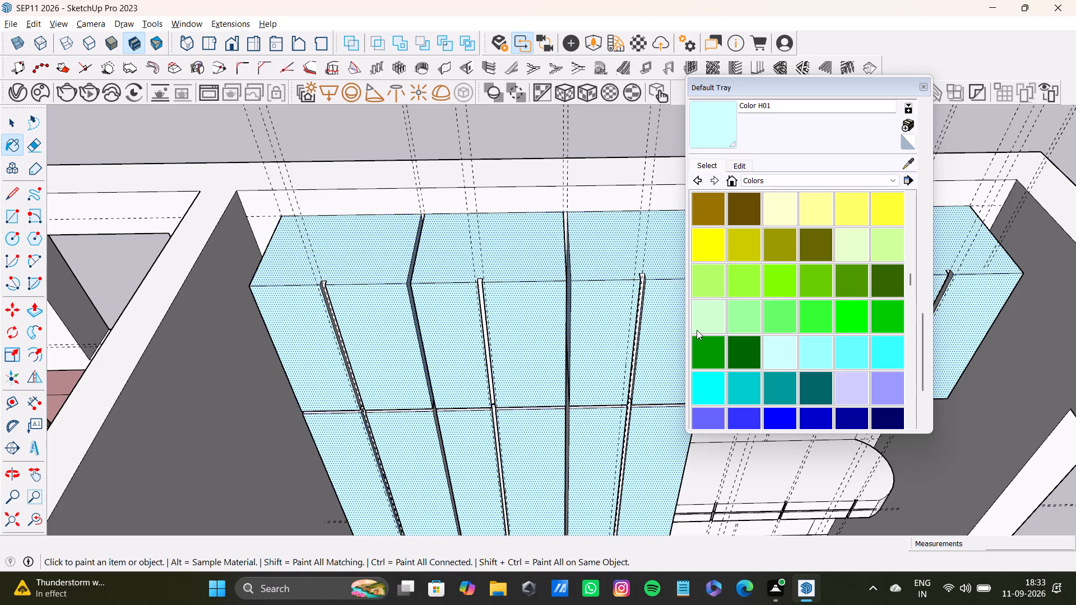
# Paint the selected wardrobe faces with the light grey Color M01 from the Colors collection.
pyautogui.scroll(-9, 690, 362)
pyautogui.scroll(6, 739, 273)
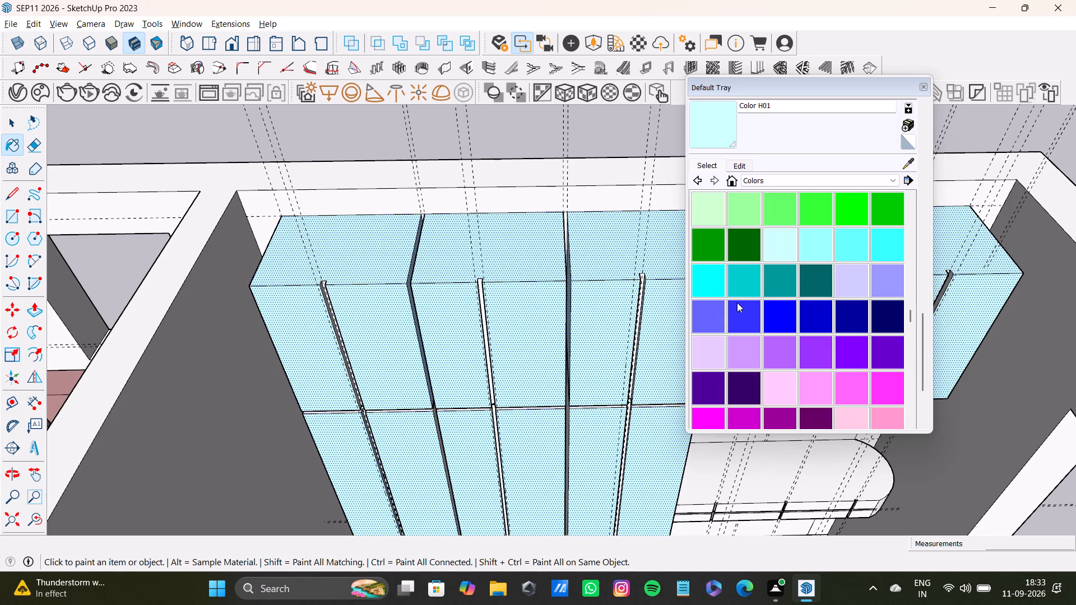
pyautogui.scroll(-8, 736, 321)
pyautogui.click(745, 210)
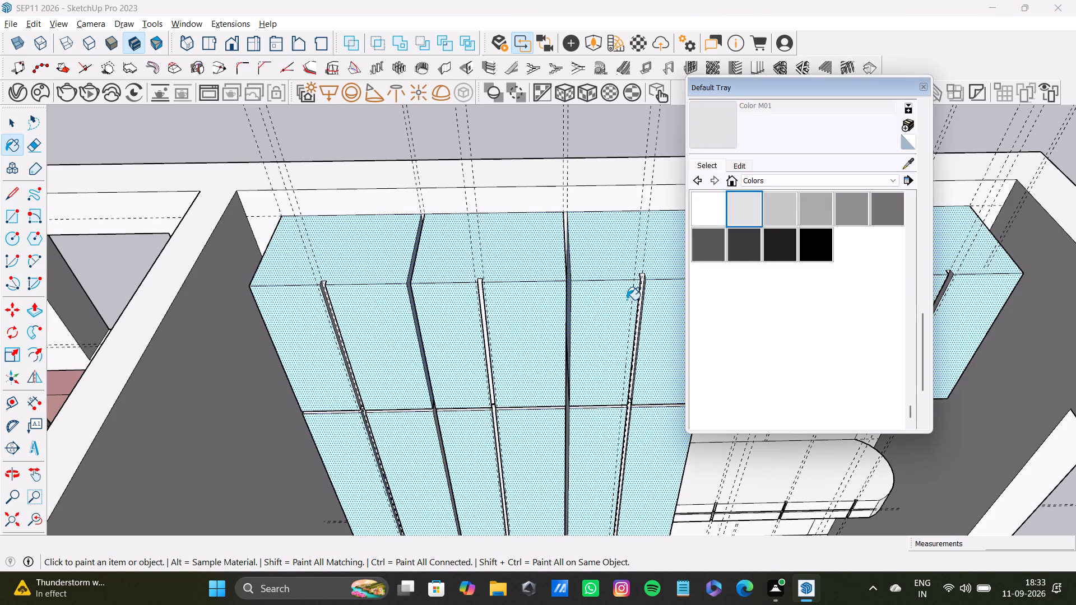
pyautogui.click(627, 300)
# Browse the Carpet, Fabrics, Leathers, Textiles and Wallpaper collection and the Stone collection for an alternative wardrobe finish.
pyautogui.scroll(3, 747, 244)
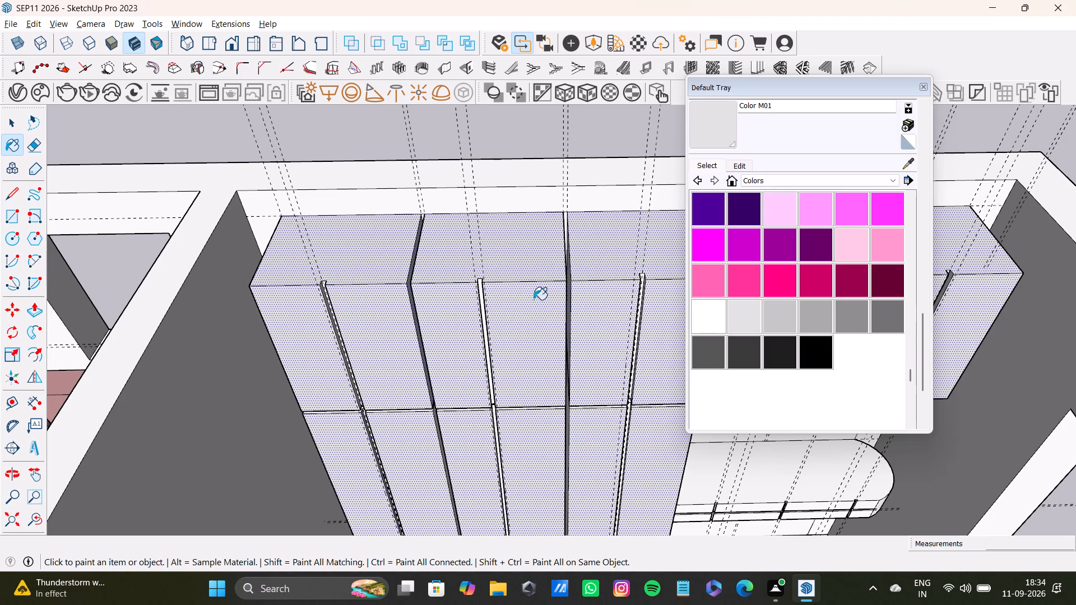
pyautogui.click(760, 178)
pyautogui.scroll(2, 765, 251)
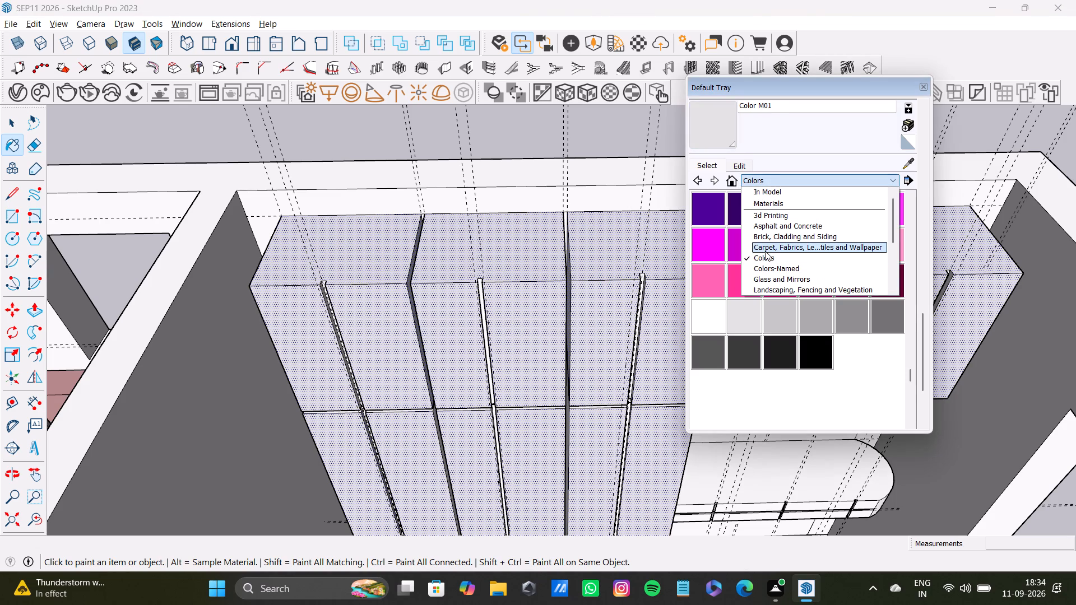
pyautogui.click(766, 246)
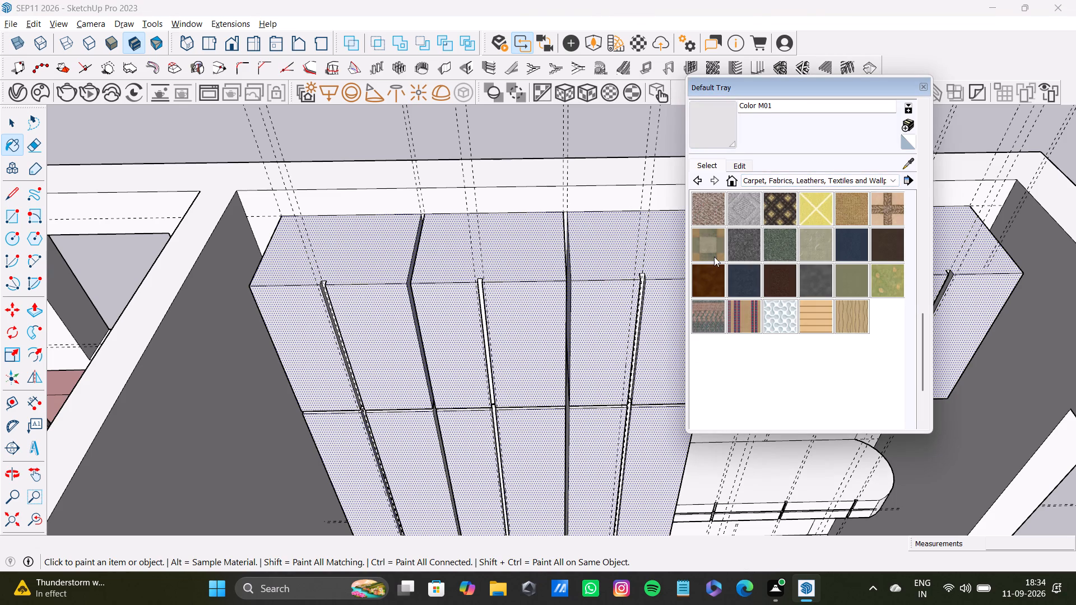
pyautogui.scroll(-4, 752, 304)
pyautogui.scroll(4, 735, 216)
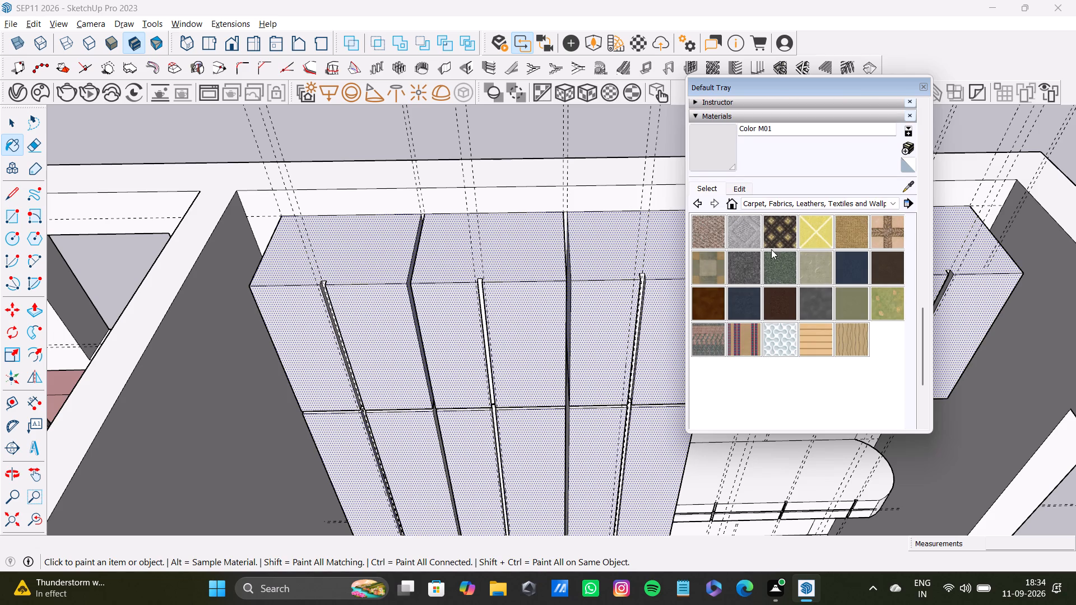
pyautogui.click(772, 207)
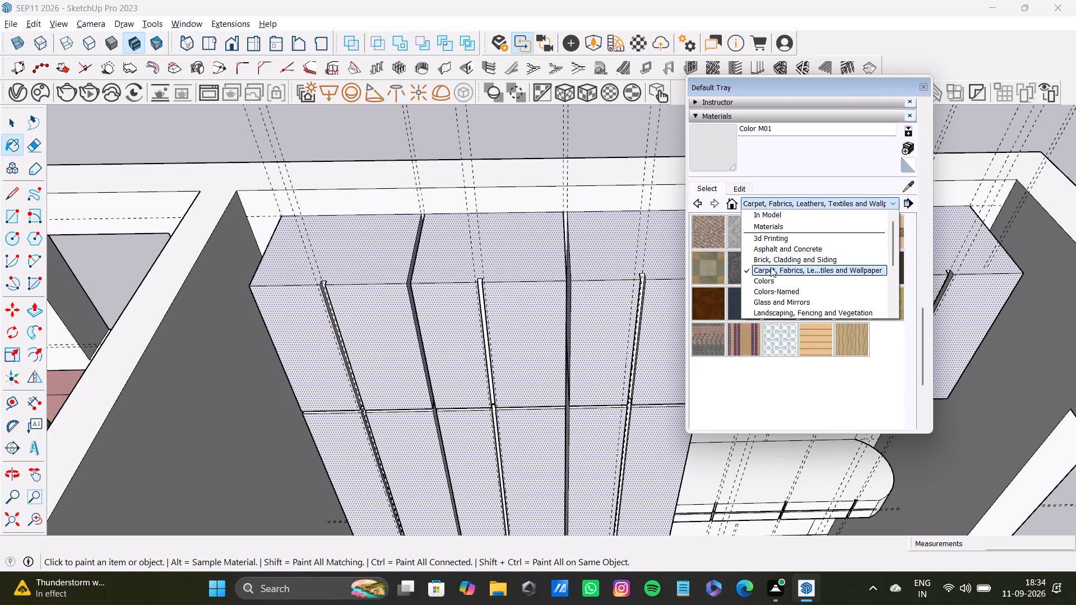
pyautogui.scroll(-3, 771, 270)
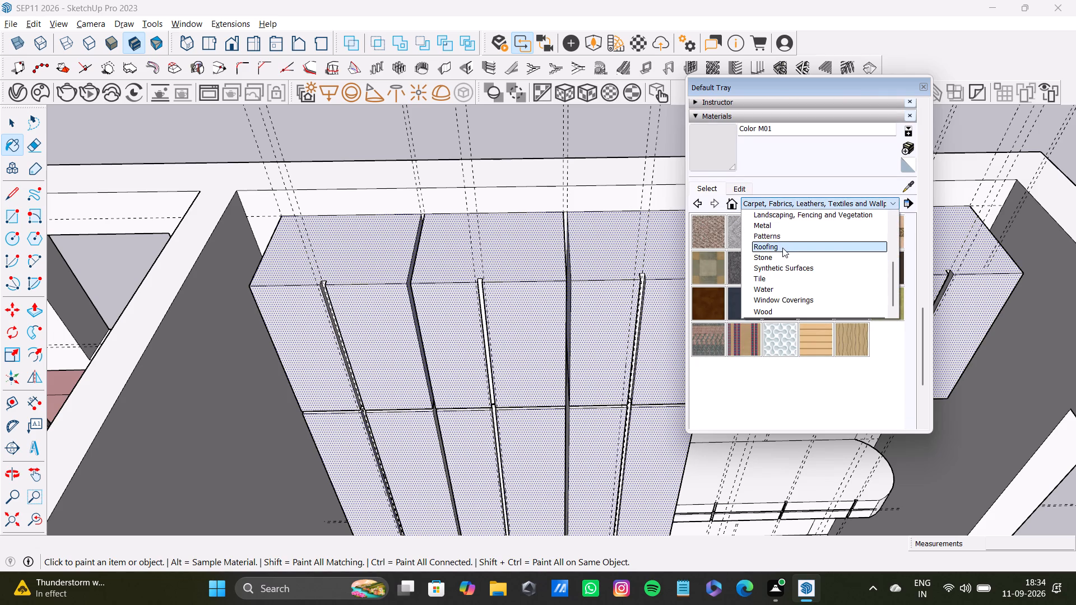
pyautogui.click(777, 262)
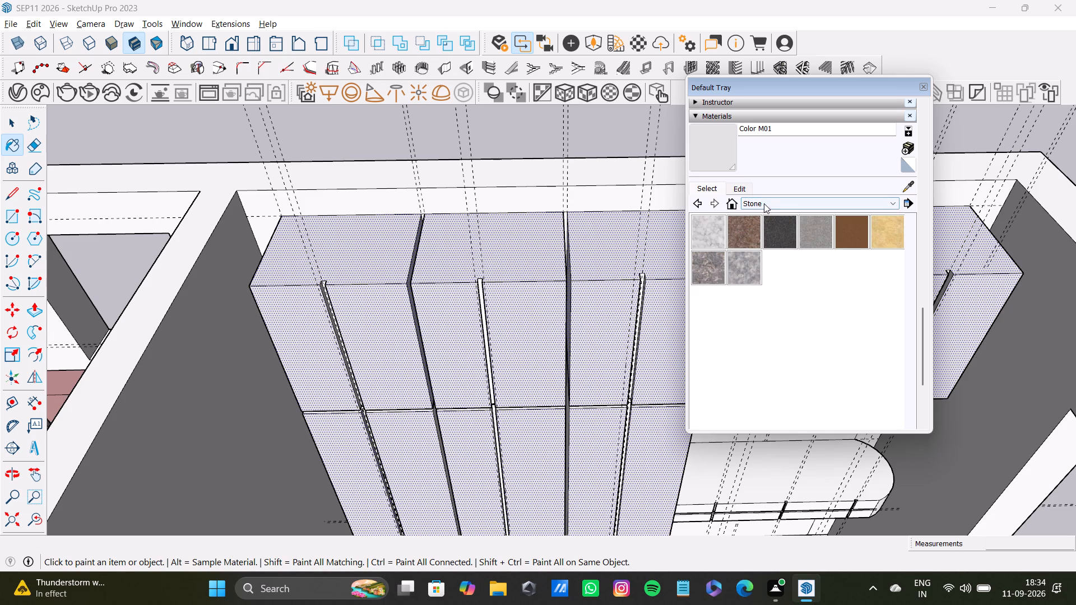
# Paint the selected wardrobe faces with 0092_Azure from the Colors-Named collection.
pyautogui.click(764, 203)
pyautogui.scroll(10, 763, 270)
pyautogui.scroll(-1, 763, 270)
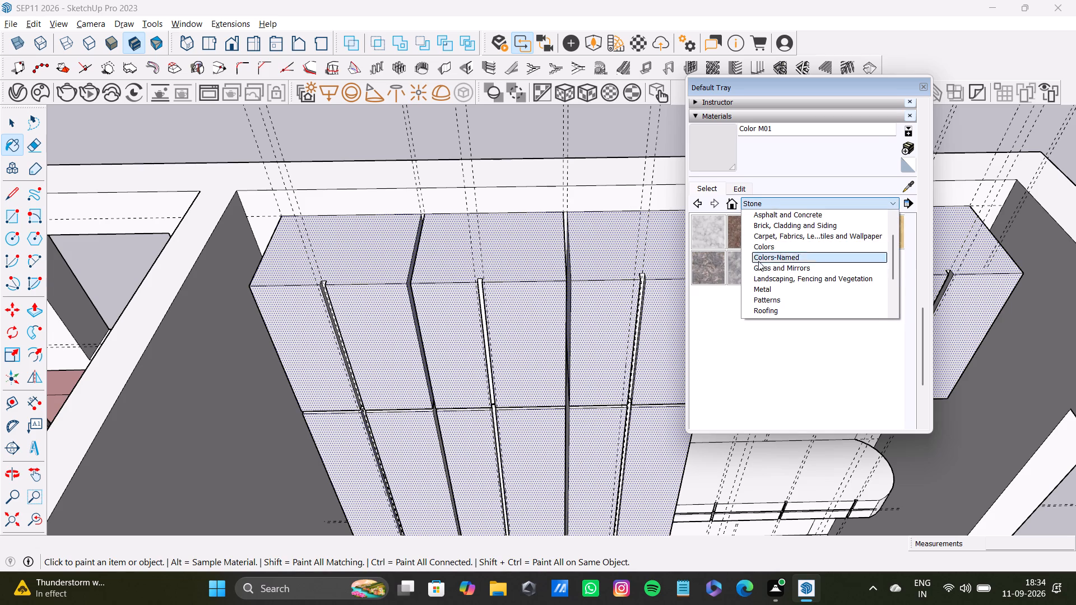
pyautogui.scroll(6, 757, 276)
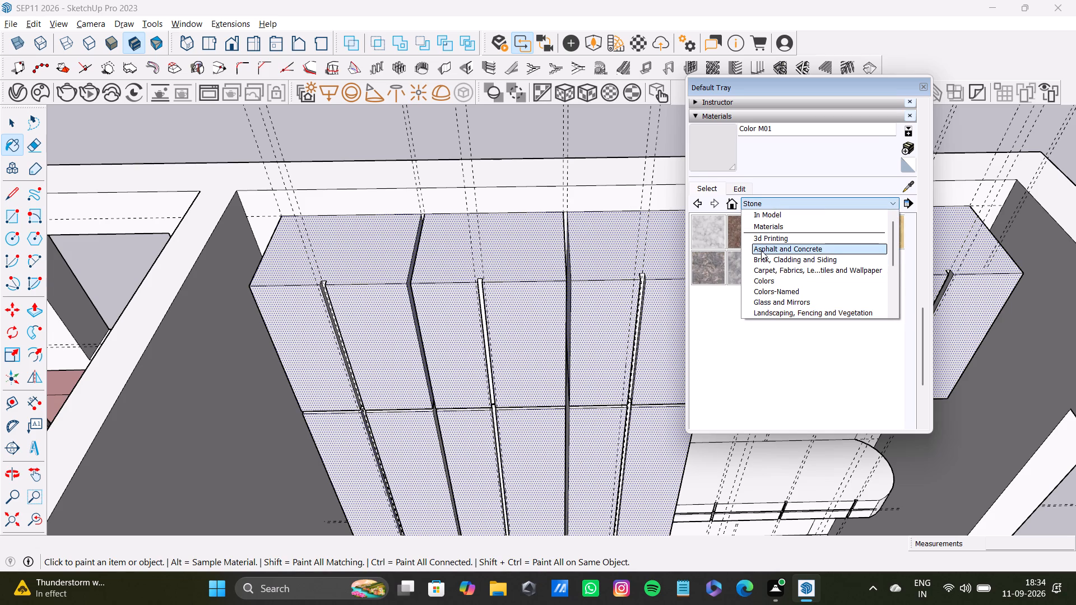
pyautogui.click(791, 287)
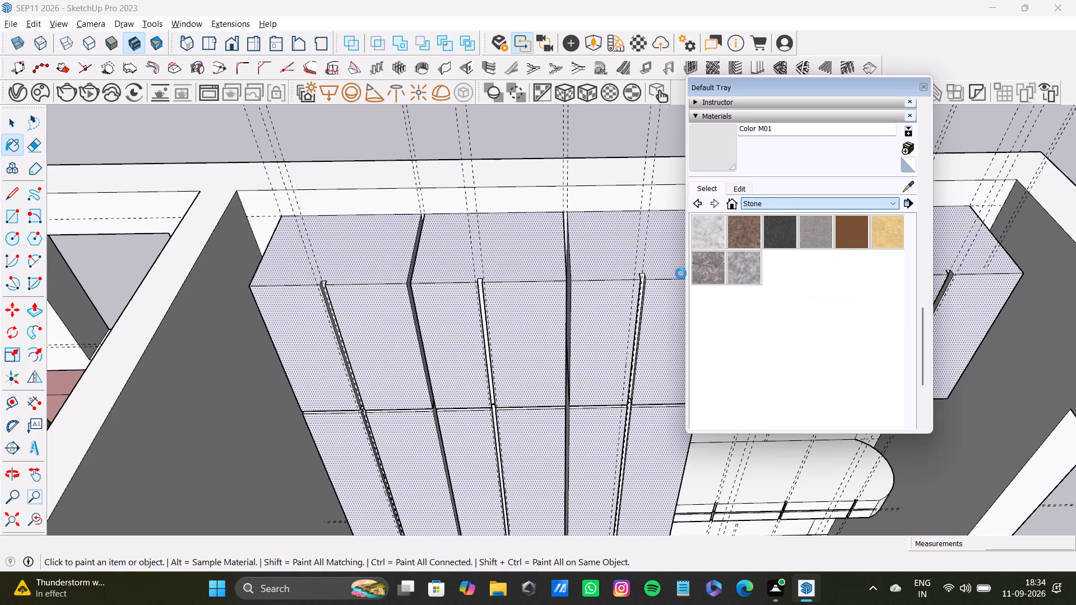
pyautogui.scroll(-16, 743, 306)
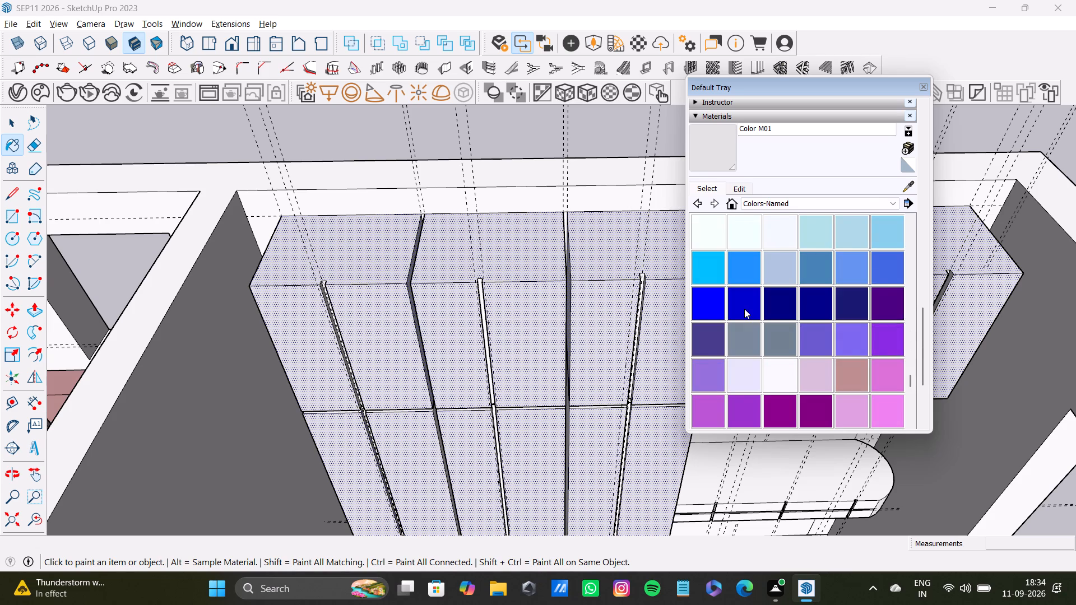
pyautogui.click(745, 241)
pyautogui.click(616, 332)
pyautogui.click(616, 332)
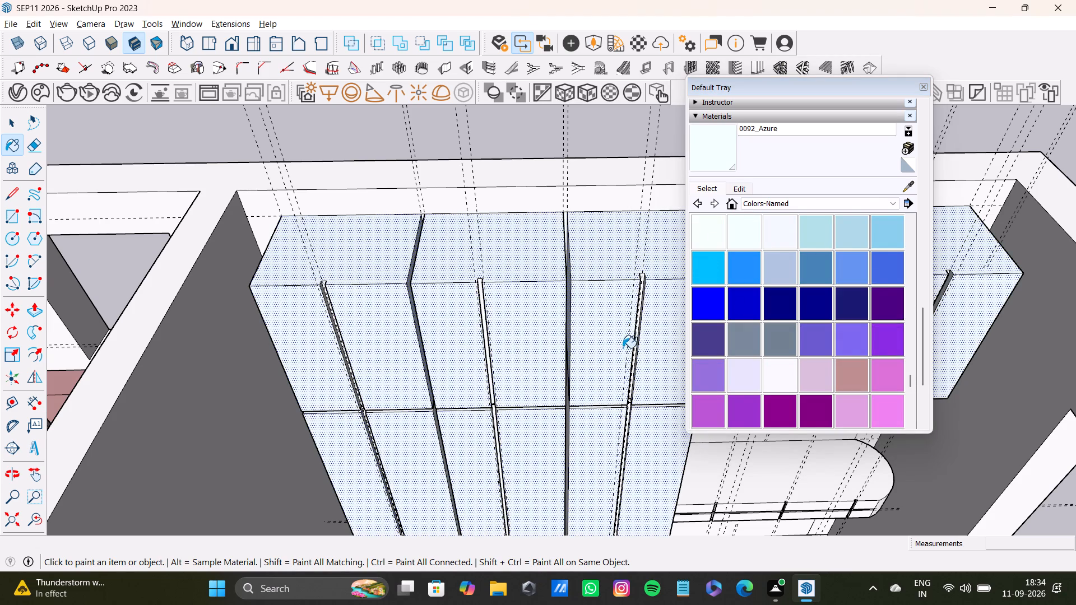
# Clear the face selection and select the three inner faces of the first upper guide-marked groove, nearest the wardrobe's wall end.
pyautogui.scroll(-7, 623, 354)
pyautogui.moveTo(622, 358); pyautogui.dragTo(611, 452, button='middle')
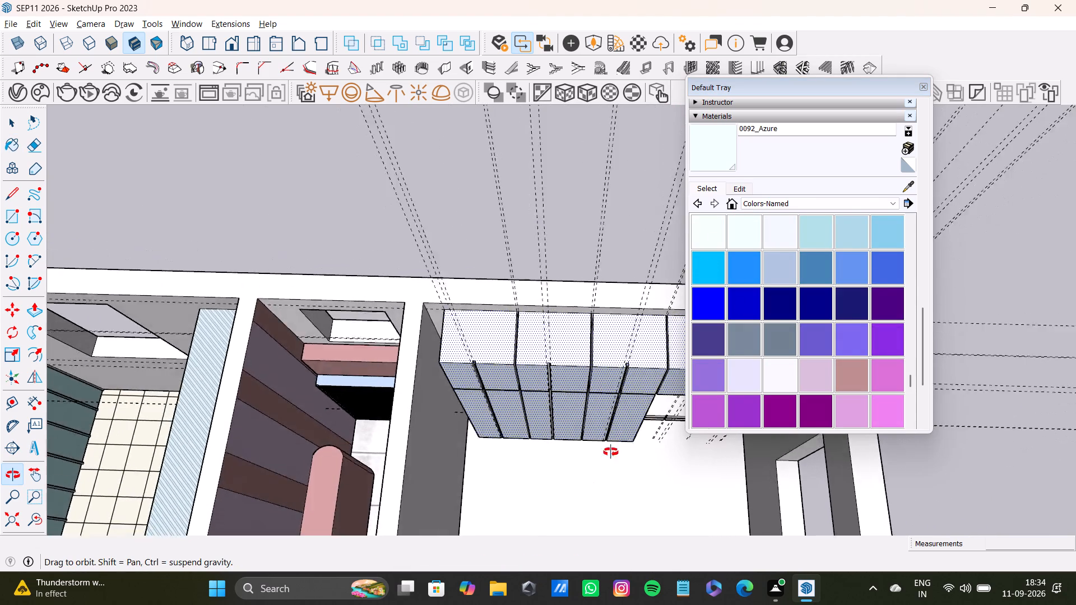
pyautogui.moveTo(611, 452); pyautogui.dragTo(475, 333, button='middle')
pyautogui.scroll(7, 480, 313)
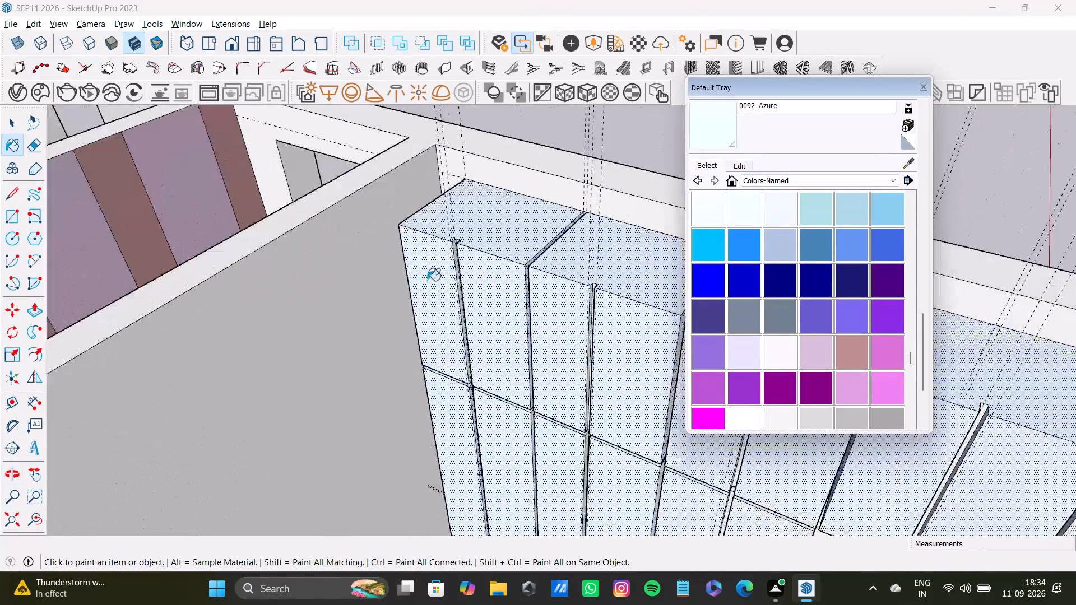
pyautogui.scroll(9, 427, 281)
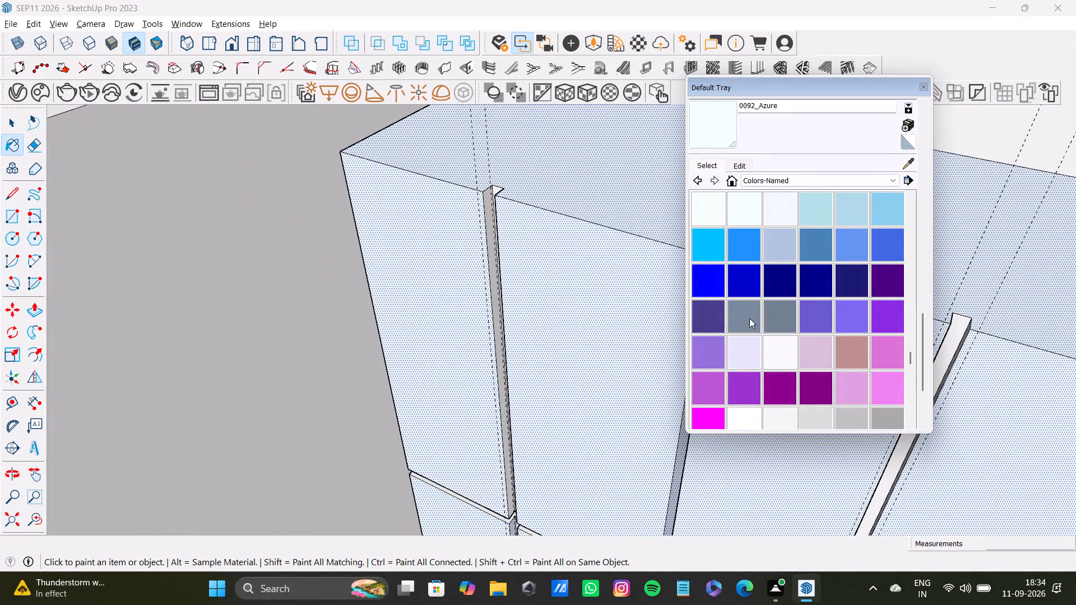
pyautogui.press('space')
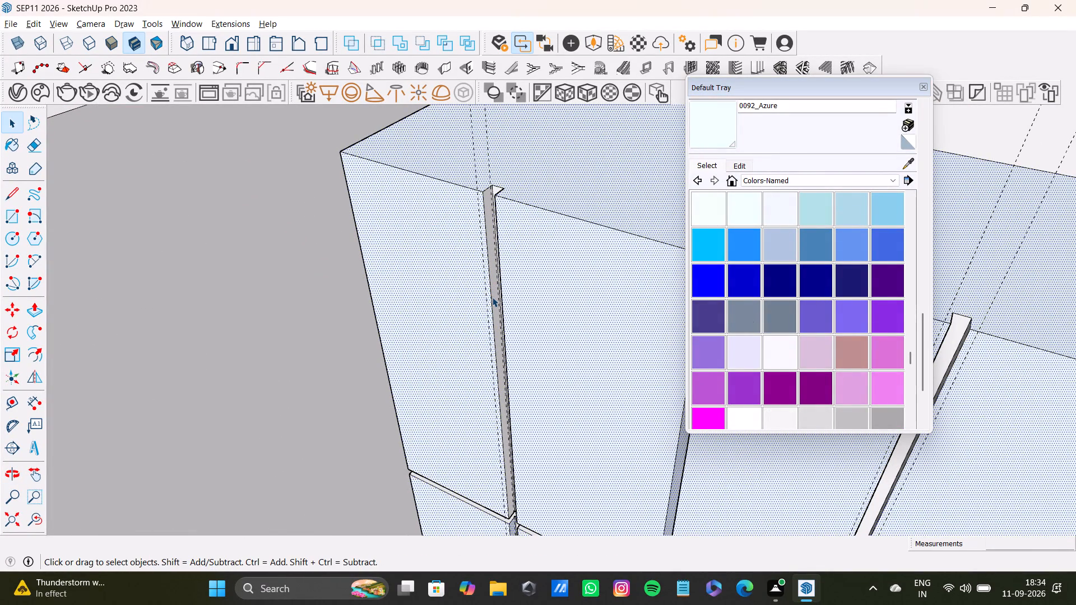
pyautogui.scroll(7, 494, 258)
pyautogui.click(499, 263)
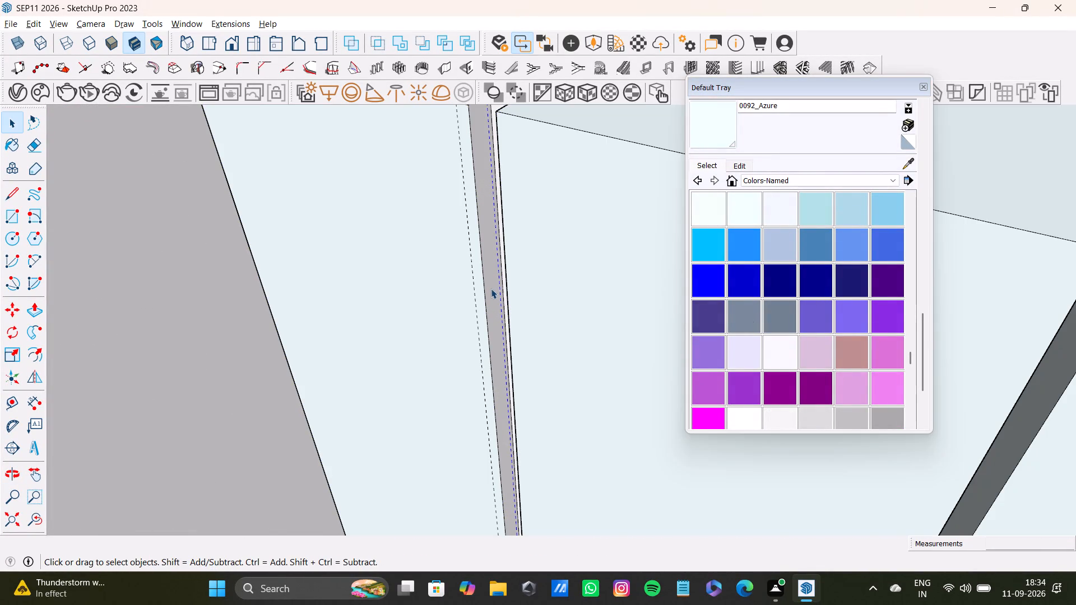
pyautogui.click(489, 276)
pyautogui.scroll(-4, 489, 277)
pyautogui.moveTo(489, 292); pyautogui.dragTo(634, 298, button='middle')
pyautogui.scroll(6, 618, 225)
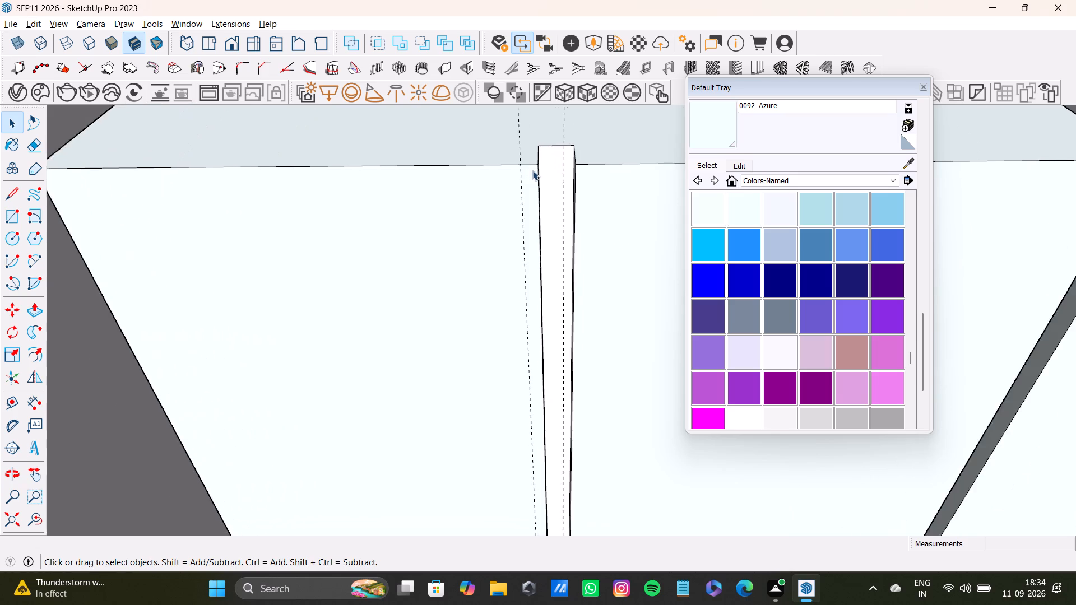
pyautogui.scroll(2, 532, 170)
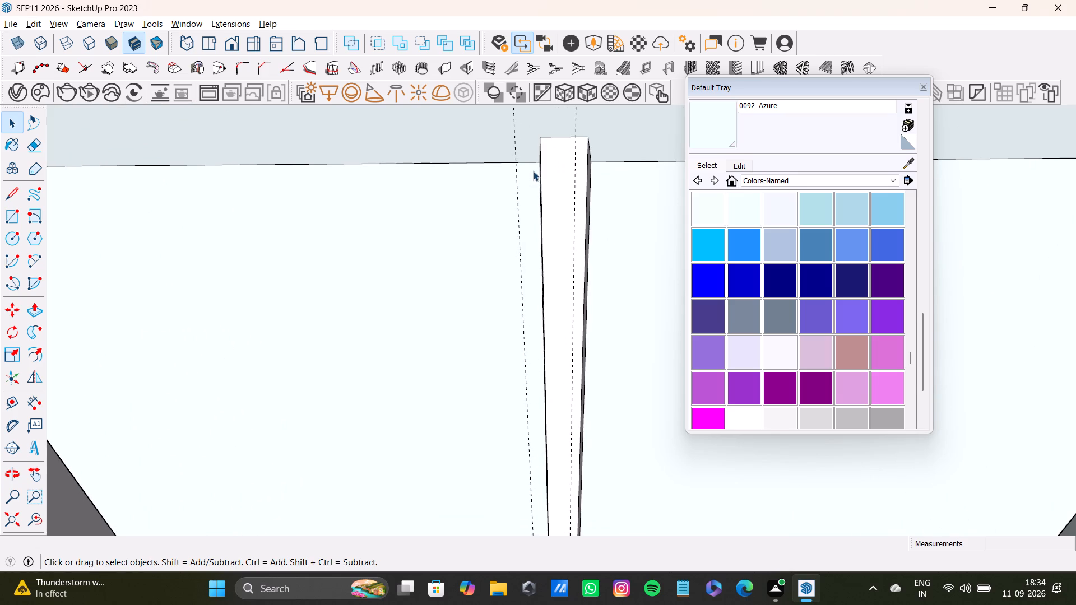
pyautogui.keyDown('shift'); pyautogui.click(569, 183); pyautogui.keyUp('shift')
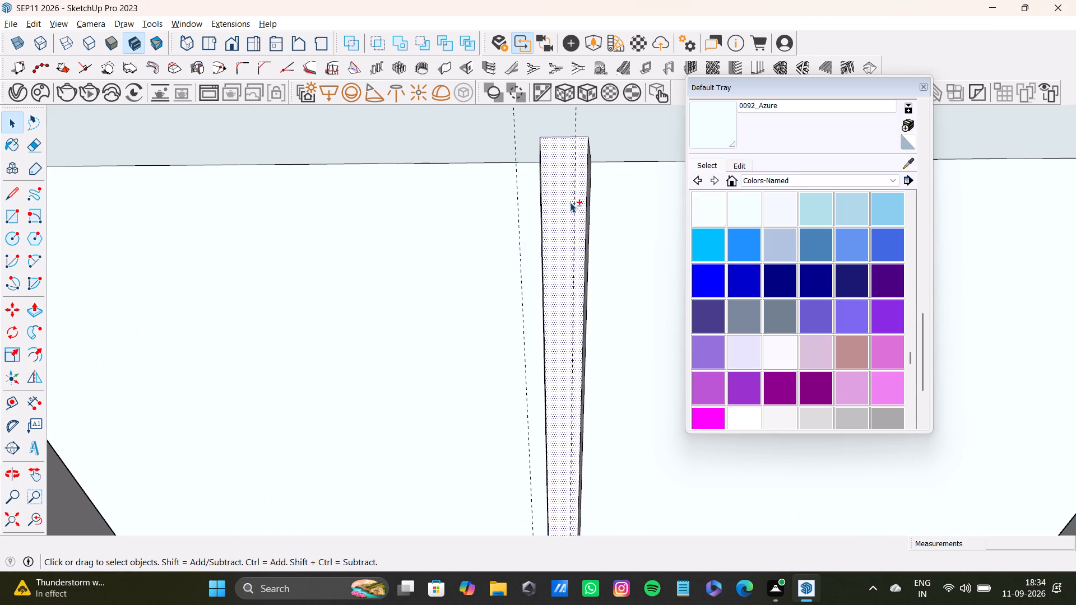
pyautogui.keyDown('shift'); pyautogui.moveTo(575, 241); pyautogui.dragTo(518, 329, button='middle'); pyautogui.keyUp('shift')
pyautogui.moveTo(516, 330); pyautogui.dragTo(729, 322, button='middle')
pyautogui.scroll(2, 572, 301)
pyautogui.keyDown('shift'); pyautogui.click(488, 304); pyautogui.keyUp('shift')
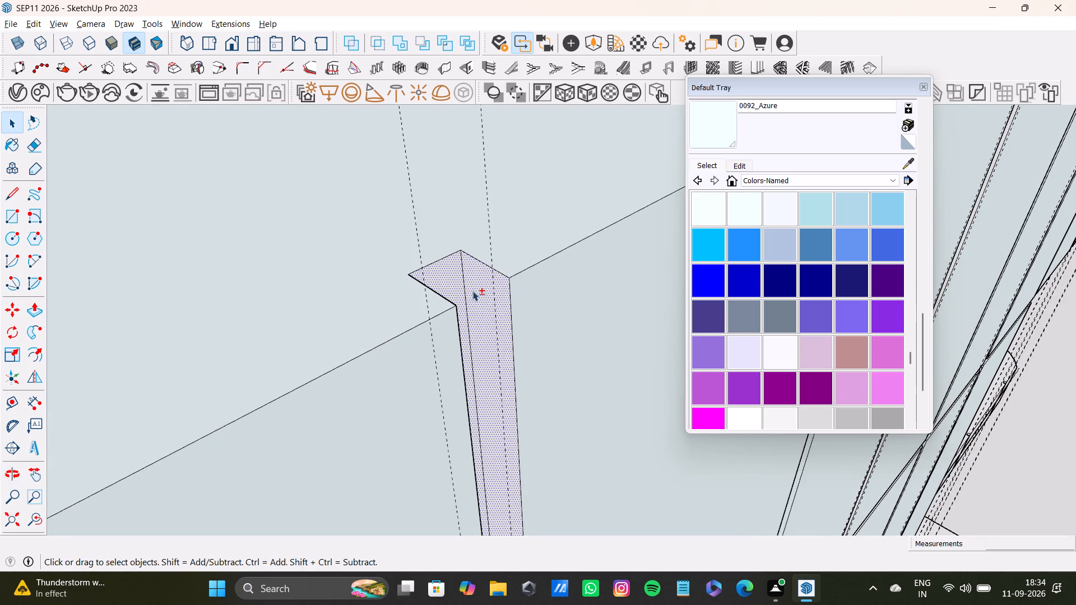
# Add the three inner faces of the second upper guide-marked groove to the selection.
pyautogui.keyDown('shift'); pyautogui.scroll(-4, 472, 290); pyautogui.keyUp('shift')
pyautogui.keyDown('shift'); pyautogui.moveTo(491, 291); pyautogui.dragTo(263, 370, button='middle'); pyautogui.keyUp('shift')
pyautogui.keyDown('shift'); pyautogui.scroll(-9, 407, 306); pyautogui.keyUp('shift')
pyautogui.keyDown('shift'); pyautogui.moveTo(430, 300); pyautogui.dragTo(39, 382, button='middle'); pyautogui.keyUp('shift')
pyautogui.keyDown('shift'); pyautogui.scroll(-1, 79, 350); pyautogui.keyUp('shift')
pyautogui.keyDown('shift'); pyautogui.scroll(3, 445, 277); pyautogui.keyUp('shift')
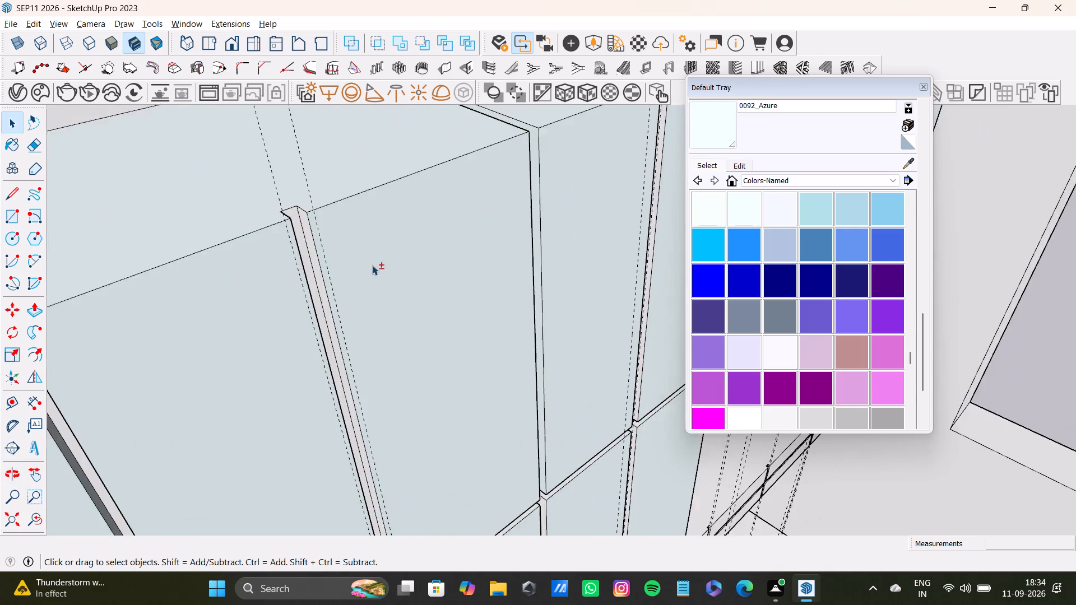
pyautogui.keyDown('shift'); pyautogui.scroll(7, 372, 265); pyautogui.keyUp('shift')
pyautogui.keyDown('shift'); pyautogui.moveTo(285, 238); pyautogui.dragTo(355, 382, button='middle'); pyautogui.keyUp('shift')
pyautogui.keyDown('shift'); pyautogui.scroll(6, 374, 328); pyautogui.keyUp('shift')
pyautogui.keyDown('shift'); pyautogui.click(398, 328); pyautogui.keyUp('shift')
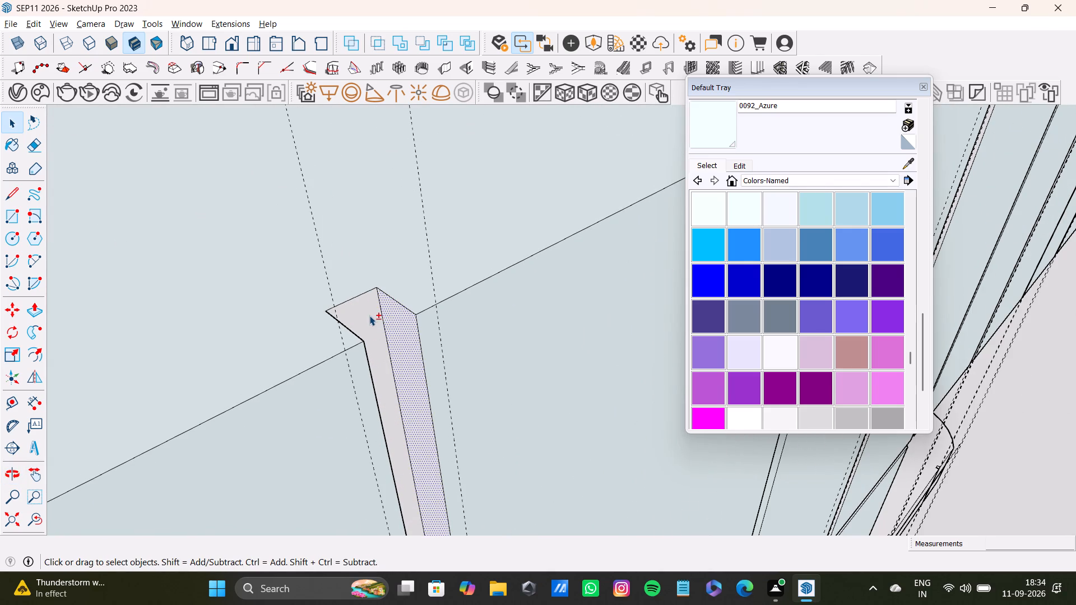
pyautogui.keyDown('shift'); pyautogui.click(368, 315); pyautogui.keyUp('shift')
pyautogui.moveTo(499, 351); pyautogui.dragTo(144, 393, button='middle')
pyautogui.keyDown('shift'); pyautogui.scroll(2, 442, 272); pyautogui.keyUp('shift')
pyautogui.keyDown('shift'); pyautogui.click(524, 221); pyautogui.keyUp('shift')
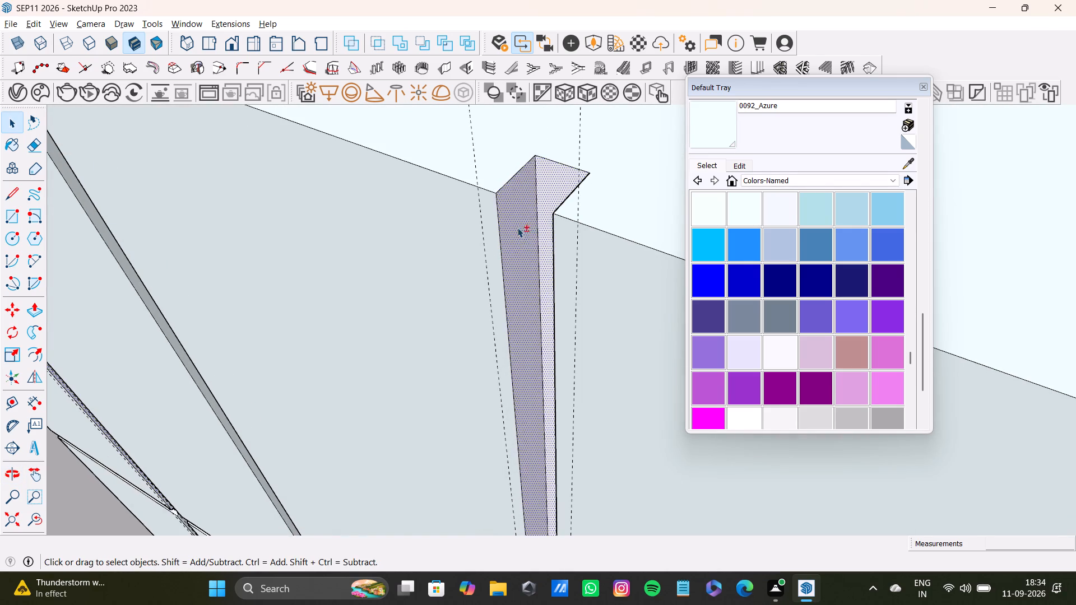
# Add the third upper guide-marked groove's inner faces to the selection and paint all three grooves with 0100_SteelBlue.
pyautogui.keyDown('shift'); pyautogui.scroll(-9, 517, 228); pyautogui.keyUp('shift')
pyautogui.keyDown('shift'); pyautogui.moveTo(512, 260); pyautogui.dragTo(357, 352, button='middle'); pyautogui.keyUp('shift')
pyautogui.keyDown('shift'); pyautogui.moveTo(353, 350); pyautogui.dragTo(350, 118, button='middle'); pyautogui.keyUp('shift')
pyautogui.keyDown('shift'); pyautogui.scroll(-6, 396, 198); pyautogui.keyUp('shift')
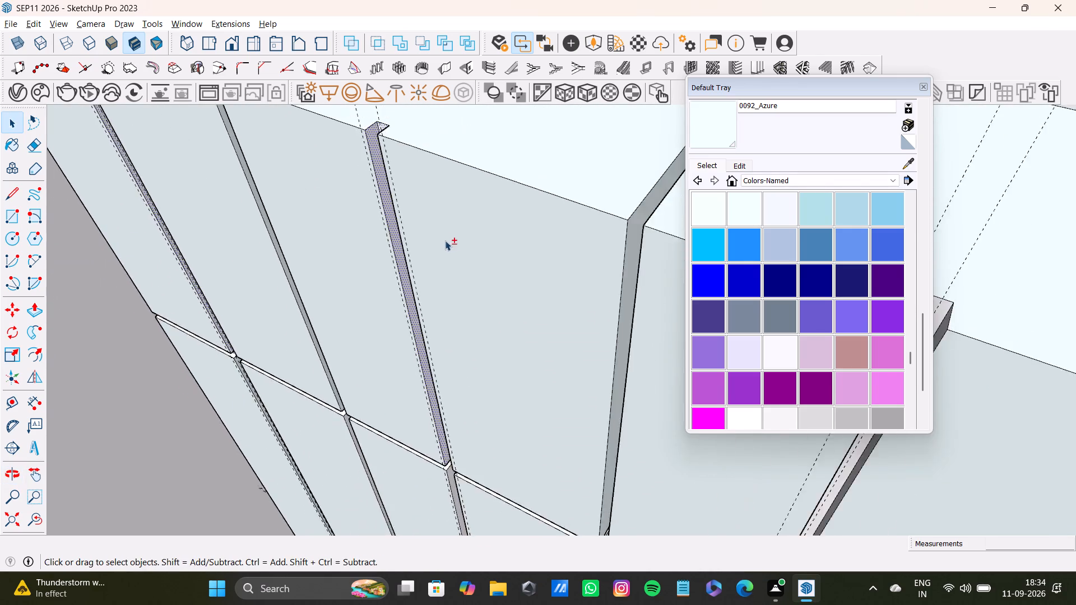
pyautogui.keyDown('shift'); pyautogui.scroll(-3, 445, 240); pyautogui.keyUp('shift')
pyautogui.keyDown('shift'); pyautogui.moveTo(560, 266); pyautogui.dragTo(336, 210, button='middle'); pyautogui.keyUp('shift')
pyautogui.keyDown('shift'); pyautogui.scroll(15, 521, 297); pyautogui.keyUp('shift')
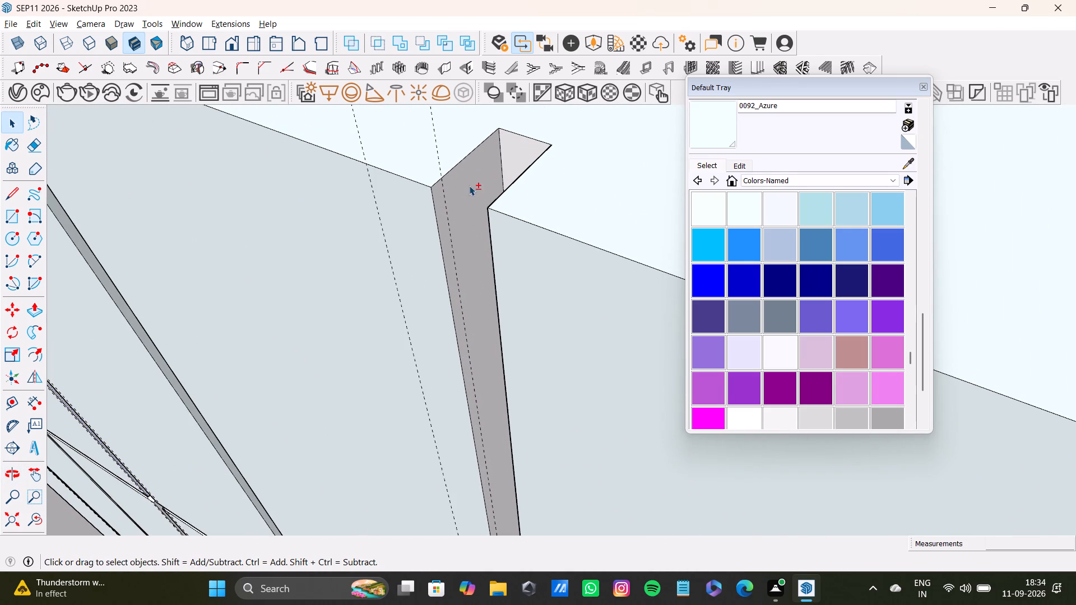
pyautogui.keyDown('shift'); pyautogui.click(469, 185); pyautogui.keyUp('shift')
pyautogui.keyDown('shift'); pyautogui.click(528, 150); pyautogui.keyUp('shift')
pyautogui.keyDown('shift'); pyautogui.click(479, 173); pyautogui.keyUp('shift')
pyautogui.moveTo(470, 249); pyautogui.dragTo(707, 262, button='middle')
pyautogui.scroll(3, 486, 273)
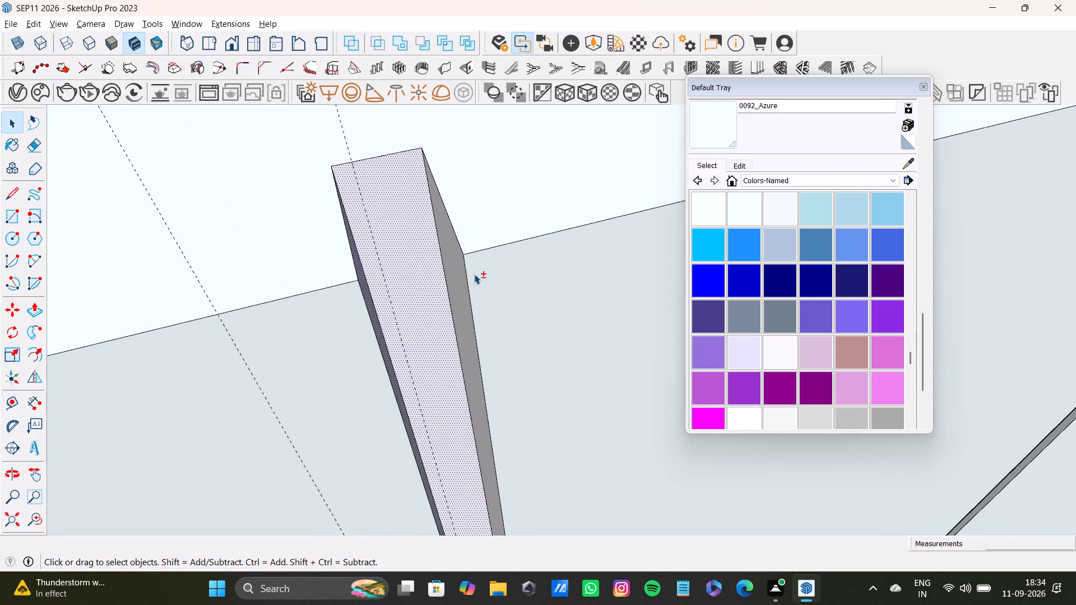
pyautogui.keyDown('shift'); pyautogui.click(452, 281); pyautogui.keyUp('shift')
pyautogui.keyDown('shift'); pyautogui.scroll(-4, 508, 276); pyautogui.keyUp('shift')
pyautogui.keyDown('shift'); pyautogui.moveTo(740, 315); pyautogui.dragTo(612, 313, button='middle'); pyautogui.keyUp('shift')
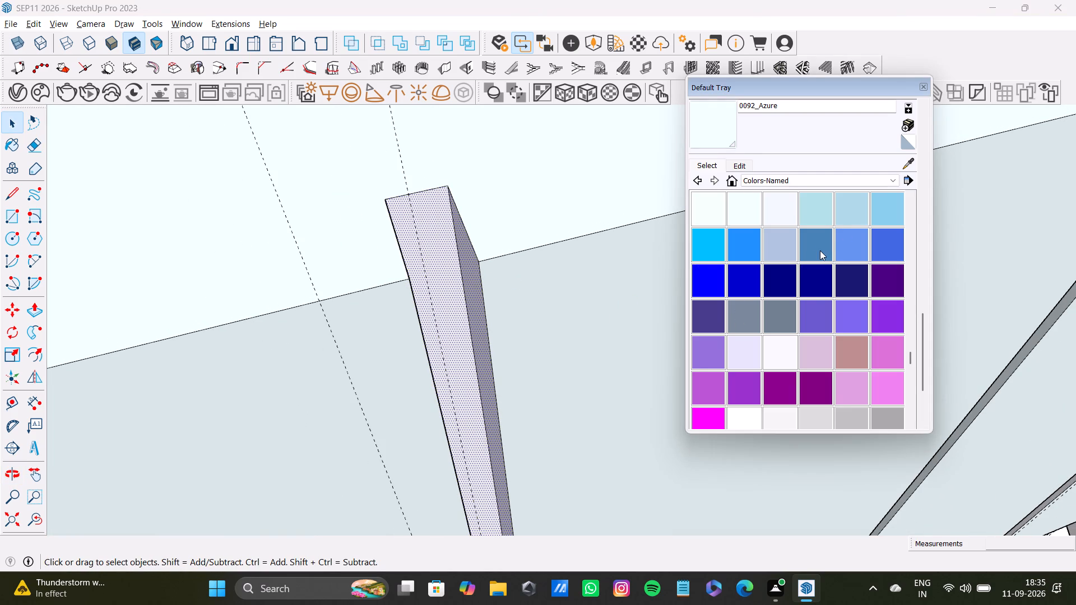
pyautogui.keyDown('shift'); pyautogui.click(820, 250); pyautogui.keyUp('shift')
pyautogui.keyDown('shift'); pyautogui.click(433, 226); pyautogui.keyUp('shift')
# Paint the back and both side faces of the fourth upper guide-marked groove, above the rounded shelf, with 0100_SteelBlue.
pyautogui.keyDown('shift'); pyautogui.scroll(-15, 444, 249); pyautogui.keyUp('shift')
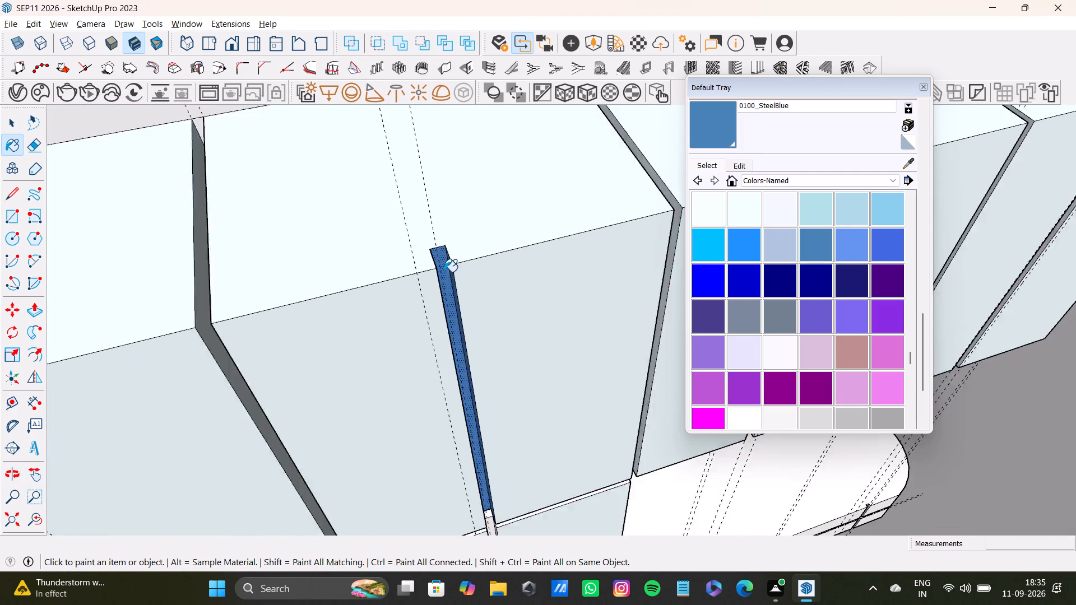
pyautogui.keyDown('shift'); pyautogui.scroll(-1, 444, 272); pyautogui.keyUp('shift')
pyautogui.scroll(-11, 507, 275)
pyautogui.scroll(6, 497, 309)
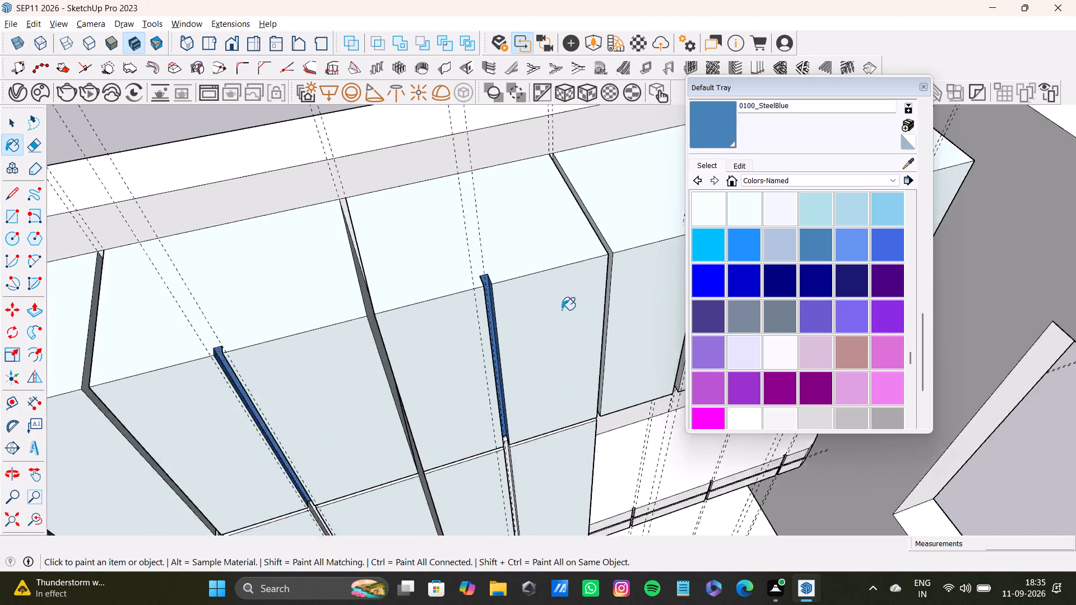
pyautogui.scroll(4, 562, 310)
pyautogui.moveTo(566, 321); pyautogui.dragTo(355, 310, button='middle')
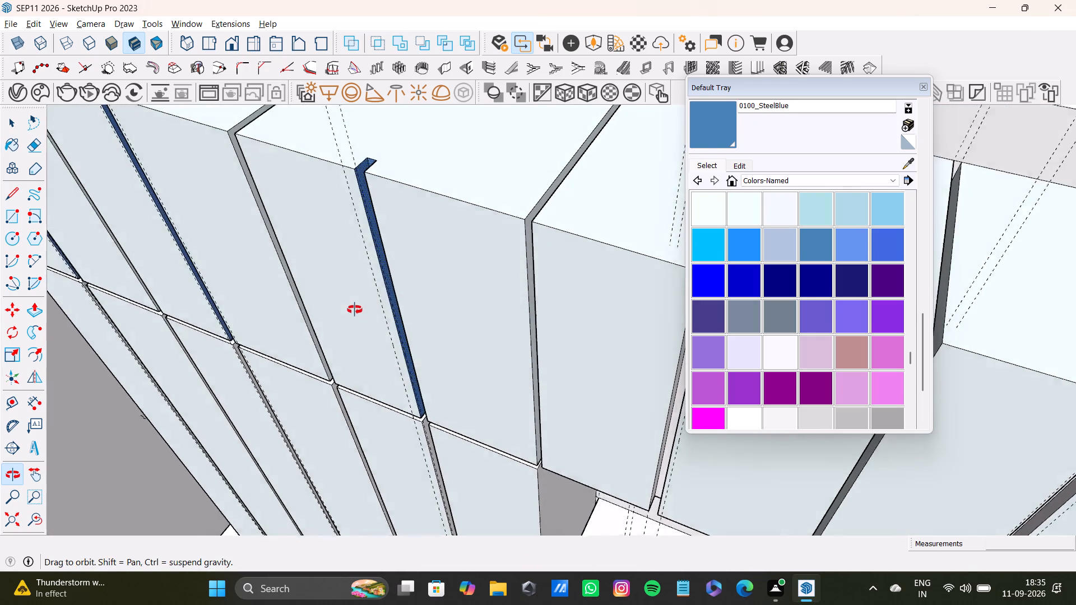
pyautogui.moveTo(355, 310); pyautogui.dragTo(423, 306, button='middle')
pyautogui.scroll(-8, 425, 331)
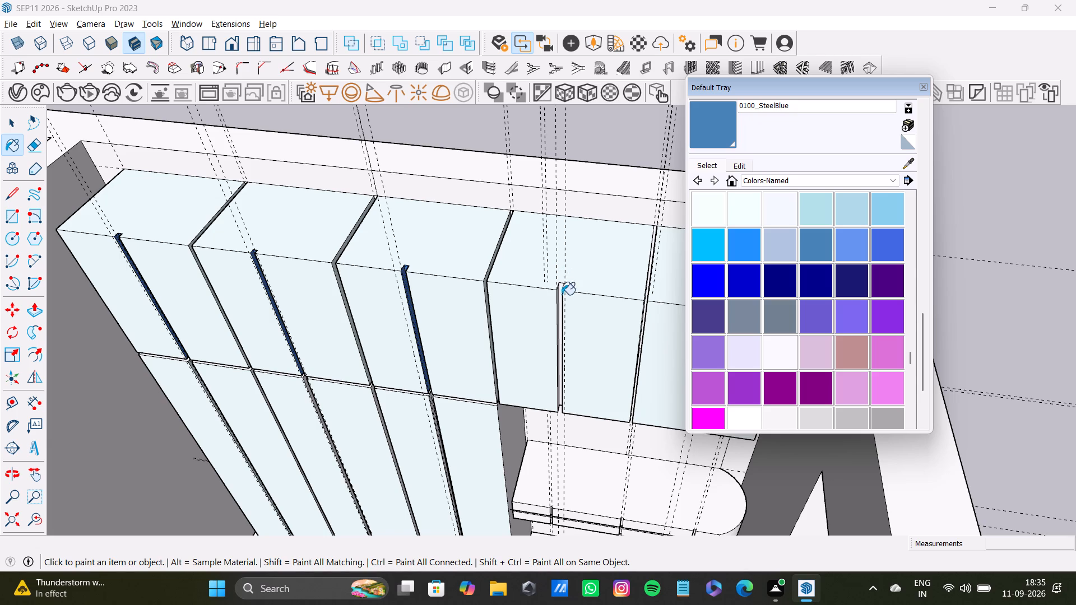
pyautogui.scroll(19, 558, 301)
pyautogui.scroll(-7, 564, 254)
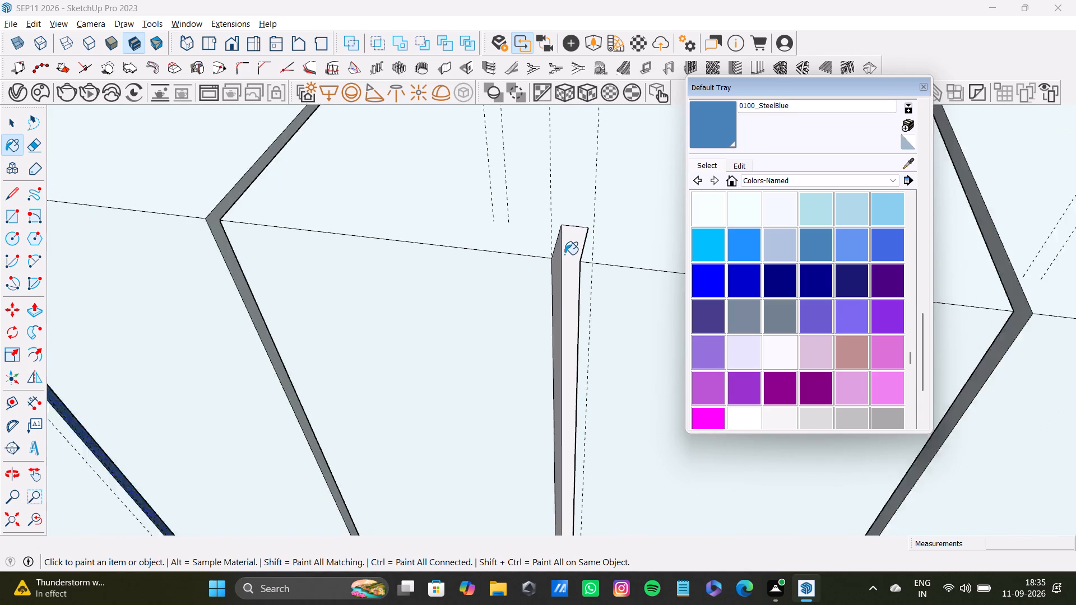
pyautogui.scroll(-12, 564, 254)
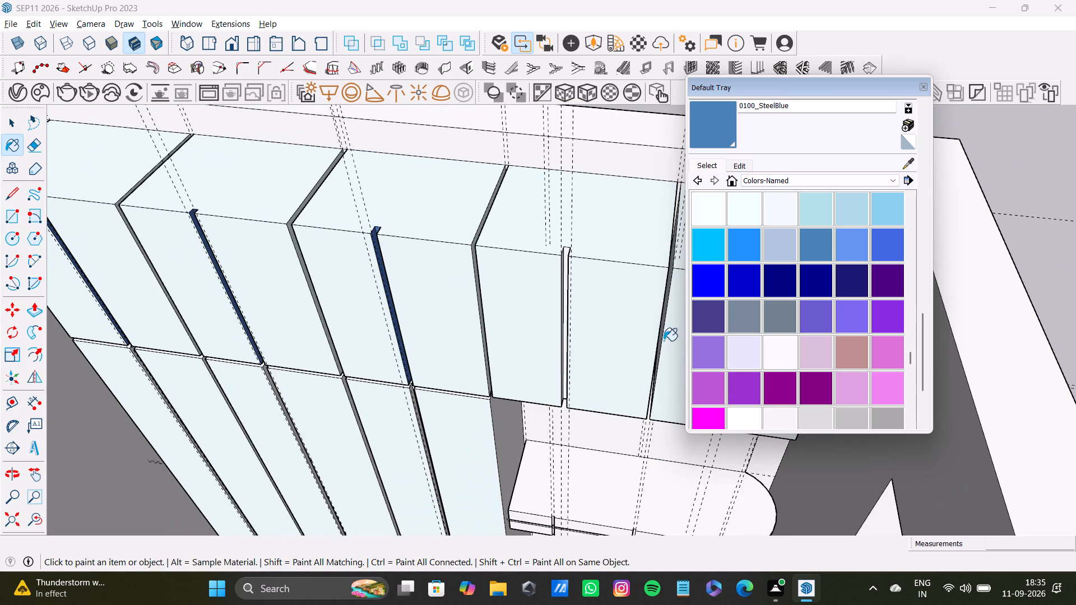
pyautogui.click(1030, 585)
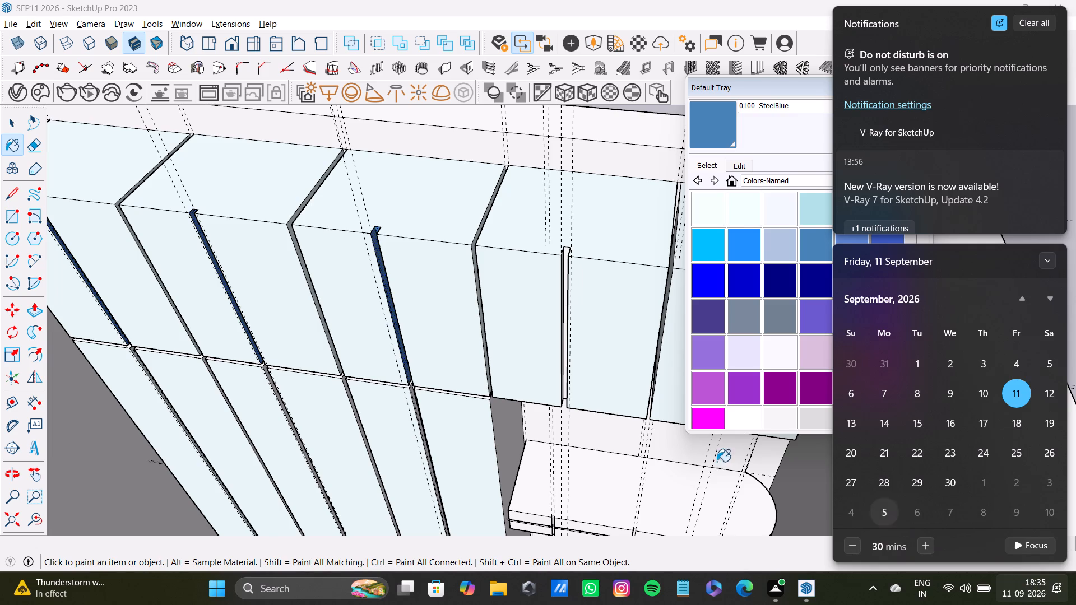
pyautogui.scroll(16, 554, 253)
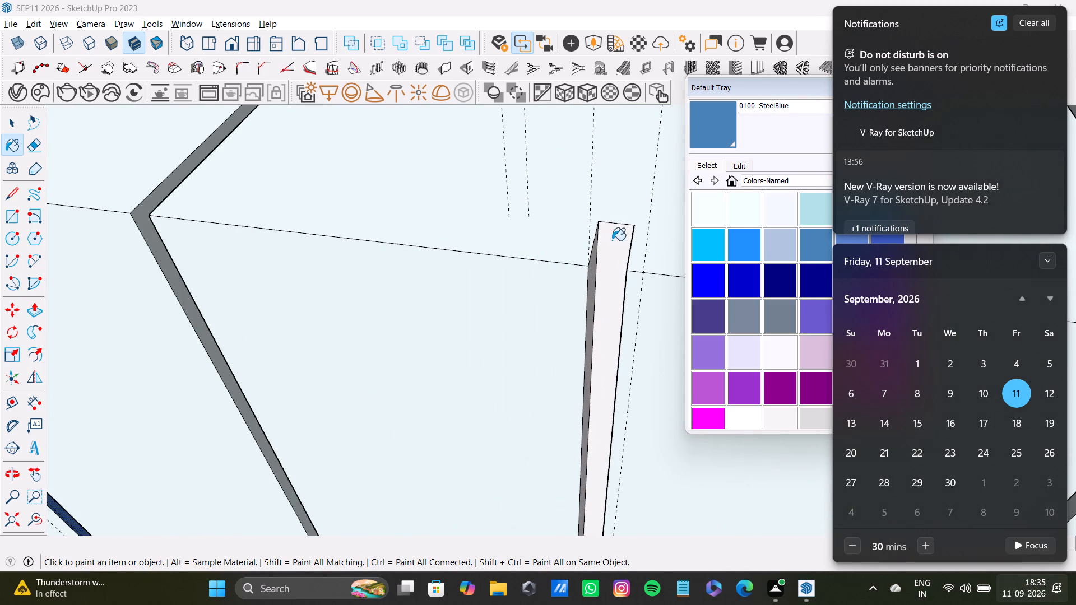
pyautogui.click(612, 240)
pyautogui.moveTo(600, 308); pyautogui.dragTo(466, 327, button='middle')
pyautogui.scroll(-1, 471, 310)
pyautogui.scroll(3, 571, 285)
pyautogui.click(610, 287)
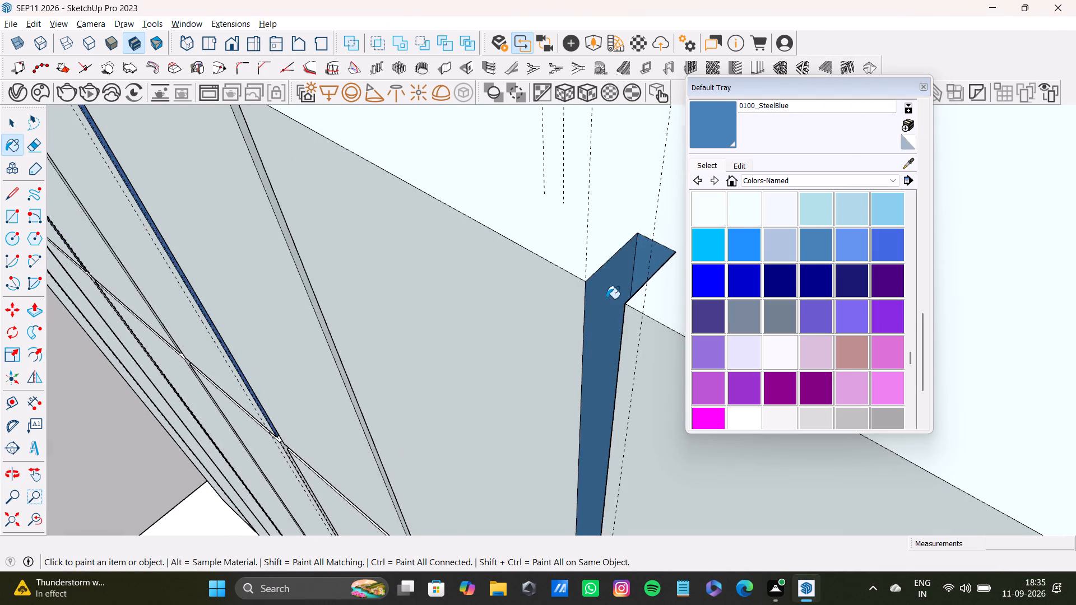
pyautogui.scroll(-4, 606, 299)
pyautogui.moveTo(572, 338); pyautogui.dragTo(779, 349, button='middle')
pyautogui.scroll(1, 604, 311)
pyautogui.moveTo(602, 311); pyautogui.dragTo(680, 294, button='middle')
pyautogui.click(590, 259)
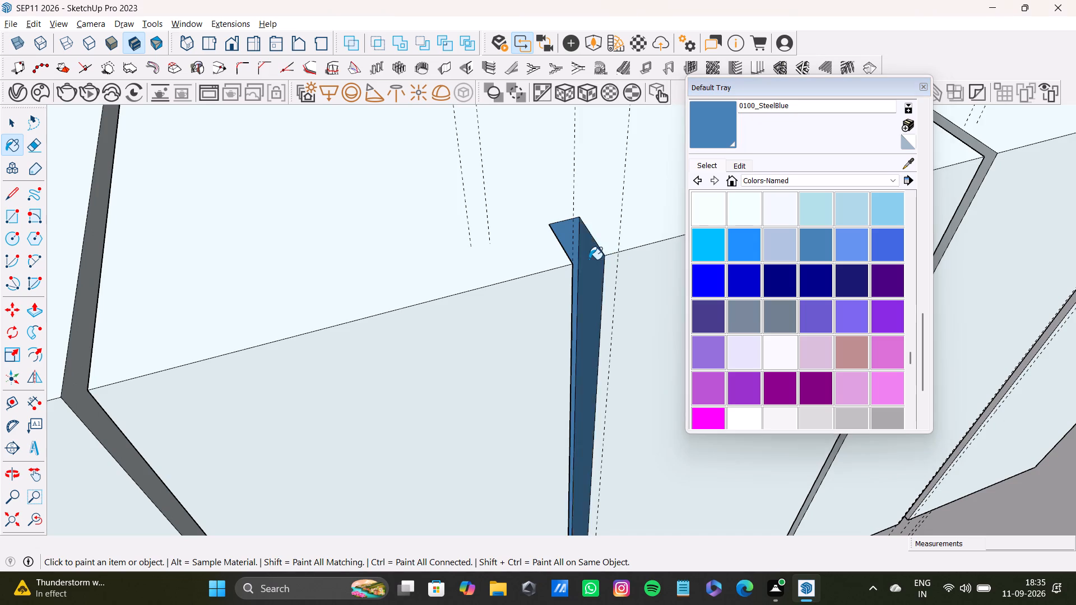
# Paint the back and both side faces of the last upper guide-marked groove at the wardrobe's far end with 0100_SteelBlue.
pyautogui.scroll(-20, 589, 259)
pyautogui.scroll(6, 616, 262)
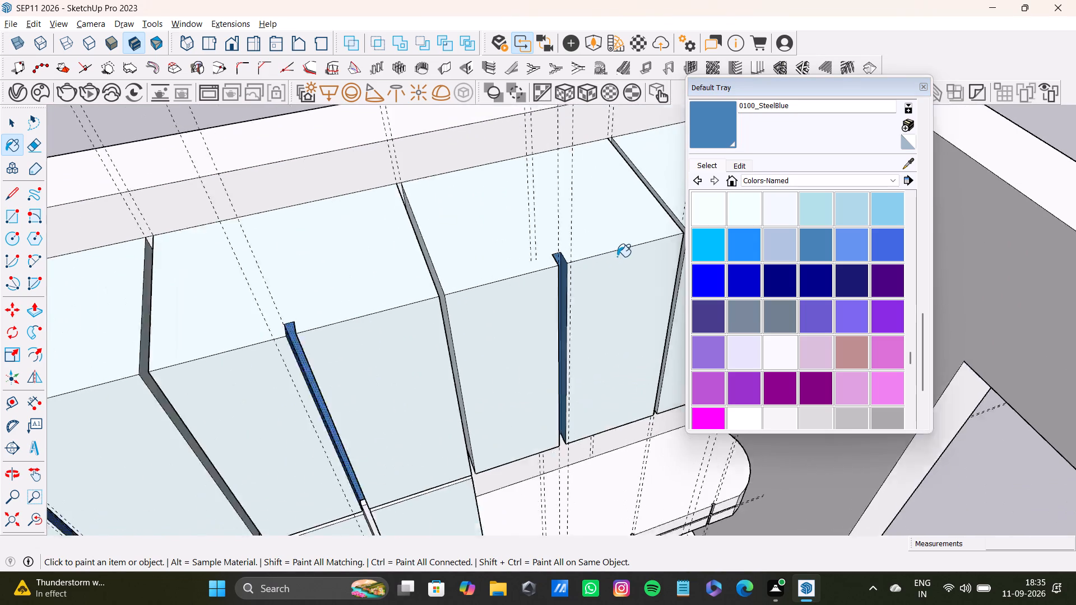
pyautogui.scroll(1, 617, 257)
pyautogui.scroll(-10, 616, 258)
pyautogui.scroll(11, 665, 262)
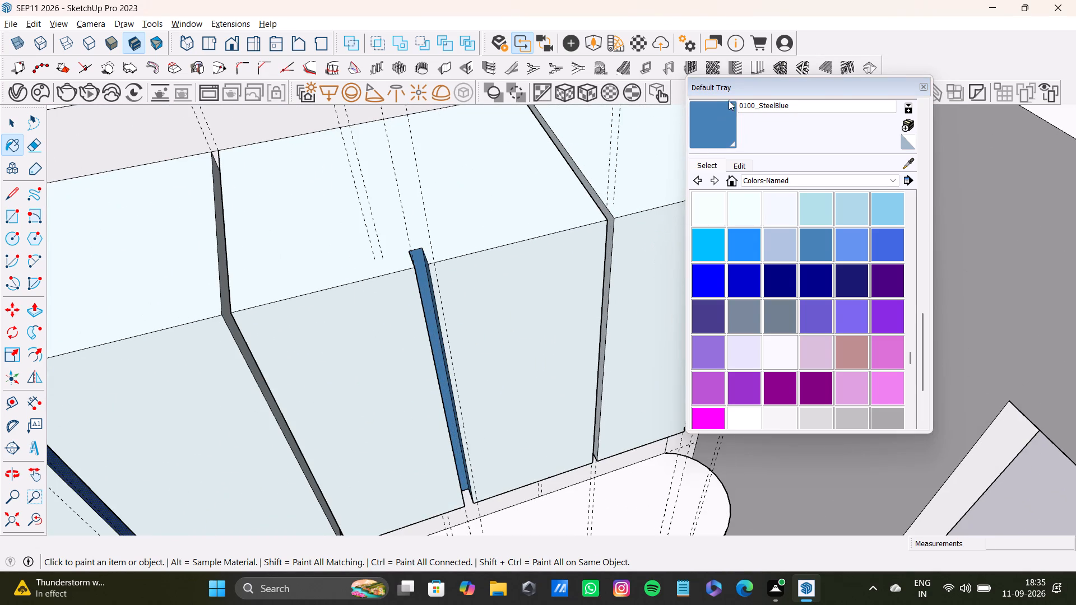
pyautogui.moveTo(753, 90); pyautogui.dragTo(832, 358)
pyautogui.scroll(9, 783, 262)
pyautogui.click(716, 153)
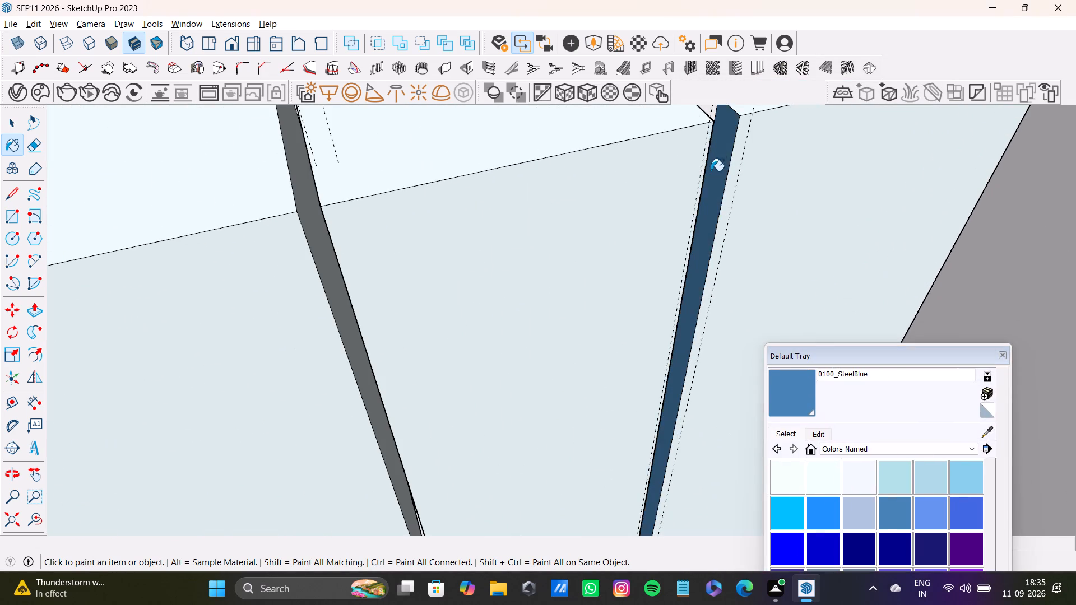
pyautogui.moveTo(711, 171); pyautogui.dragTo(472, 196, button='middle')
pyautogui.scroll(3, 820, 219)
pyautogui.click(859, 233)
pyautogui.moveTo(847, 255); pyautogui.dragTo(667, 213, button='middle')
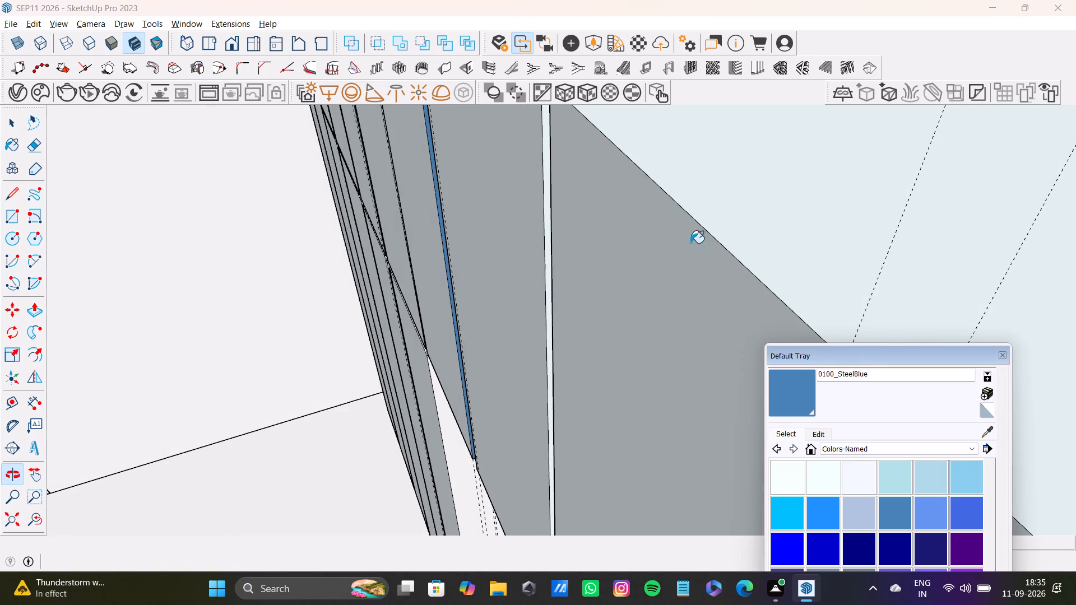
pyautogui.moveTo(823, 357); pyautogui.dragTo(432, 441)
pyautogui.click(861, 394)
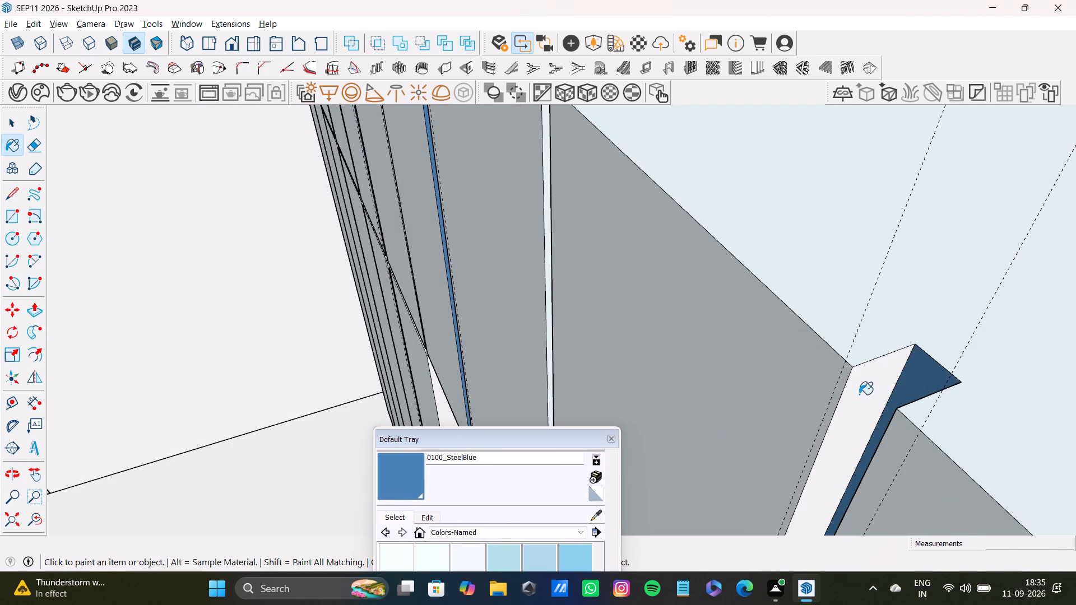
# Paint the back and both side faces of the second lower guide-marked groove, below the horizontal gap, with 0100_SteelBlue.
pyautogui.scroll(-8, 848, 397)
pyautogui.scroll(-13, 612, 198)
pyautogui.moveTo(517, 309); pyautogui.dragTo(773, 243, button='middle')
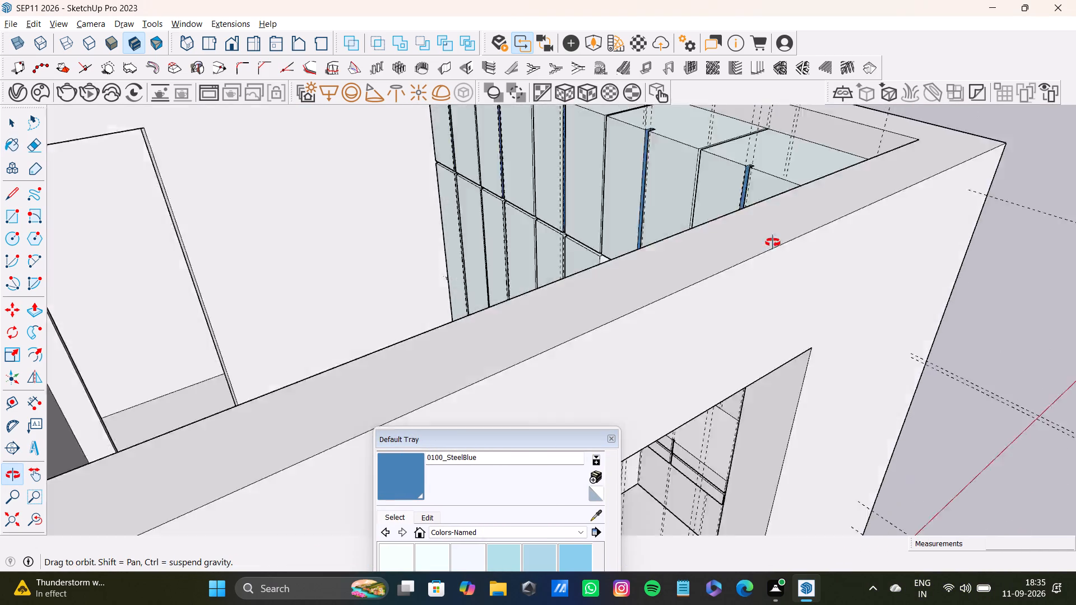
pyautogui.moveTo(773, 243); pyautogui.dragTo(820, 343, button='middle')
pyautogui.scroll(17, 688, 292)
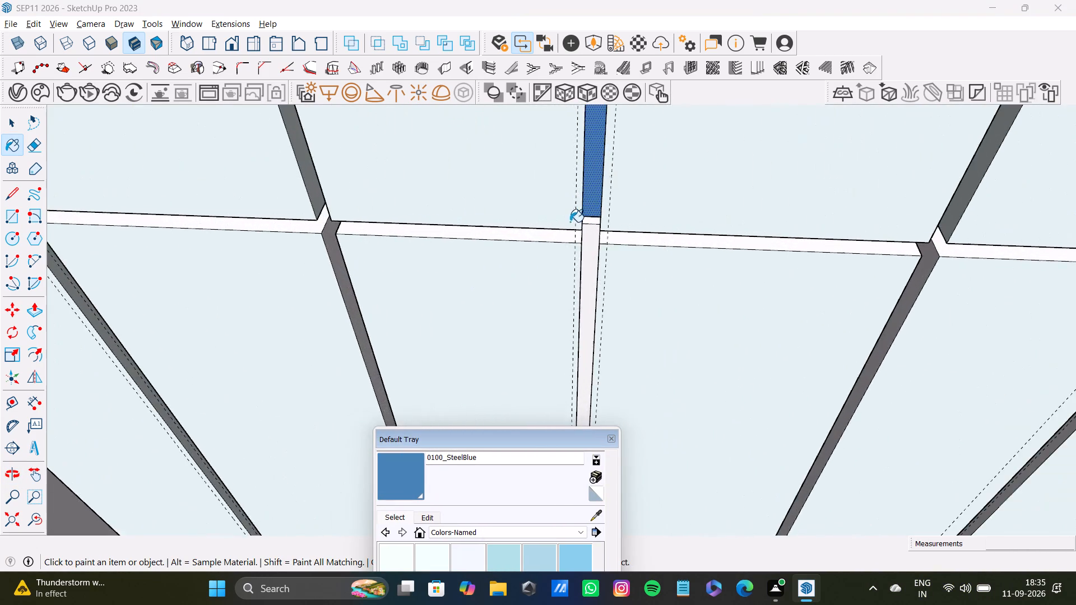
pyautogui.scroll(4, 570, 222)
pyautogui.moveTo(583, 240); pyautogui.dragTo(559, 143, button='middle')
pyautogui.scroll(3, 609, 267)
pyautogui.click(603, 260)
pyautogui.scroll(-3, 603, 260)
pyautogui.moveTo(597, 294); pyautogui.dragTo(721, 279, button='middle')
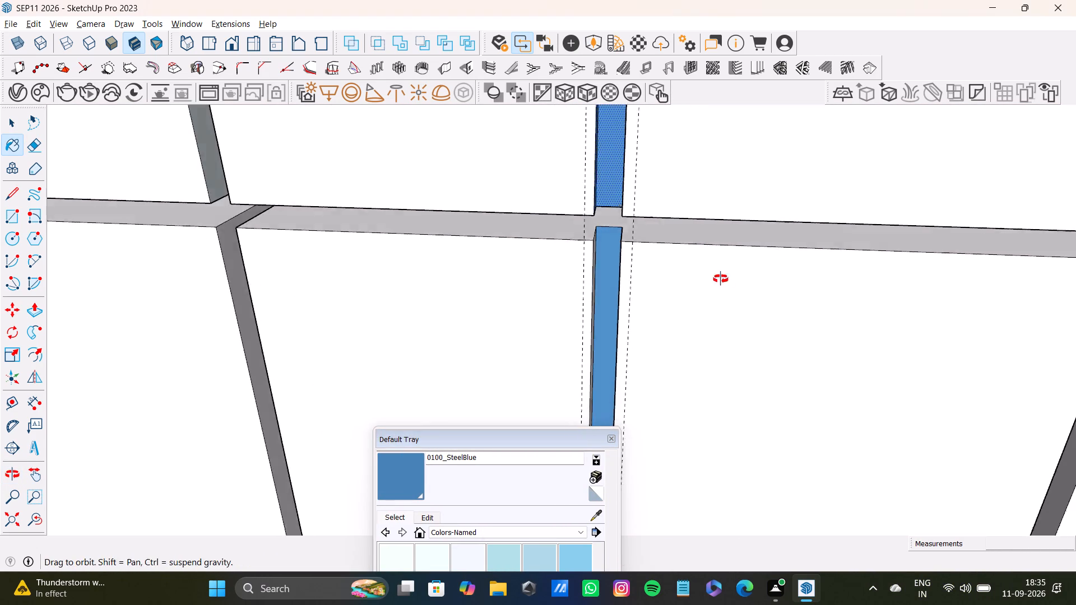
pyautogui.moveTo(721, 279); pyautogui.dragTo(778, 275, button='middle')
pyautogui.scroll(2, 730, 272)
pyautogui.click(676, 236)
pyautogui.moveTo(720, 258); pyautogui.dragTo(370, 297, button='middle')
pyautogui.scroll(2, 523, 273)
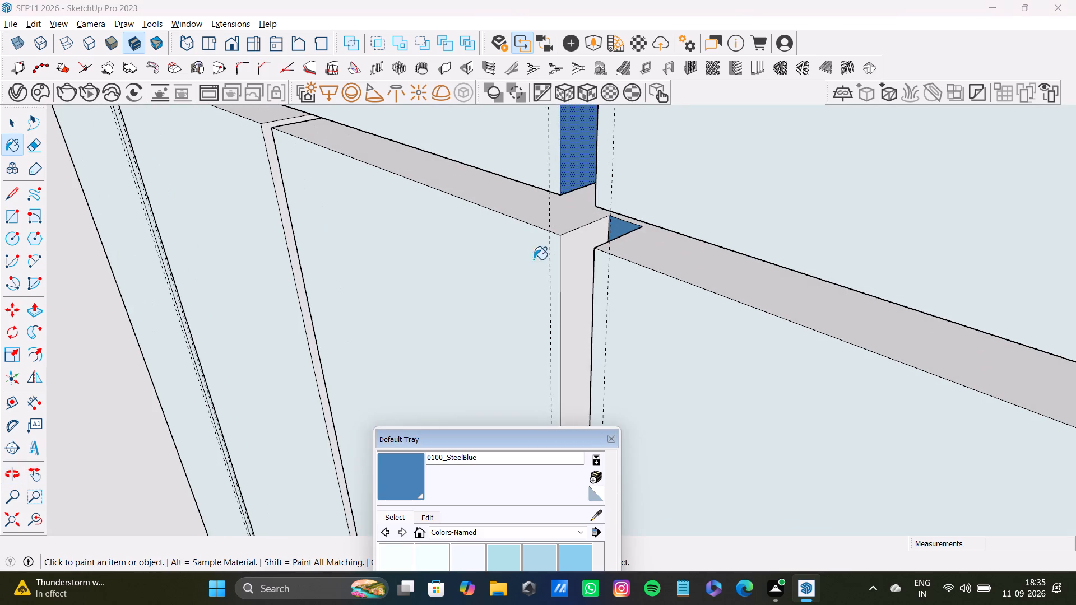
pyautogui.click(591, 246)
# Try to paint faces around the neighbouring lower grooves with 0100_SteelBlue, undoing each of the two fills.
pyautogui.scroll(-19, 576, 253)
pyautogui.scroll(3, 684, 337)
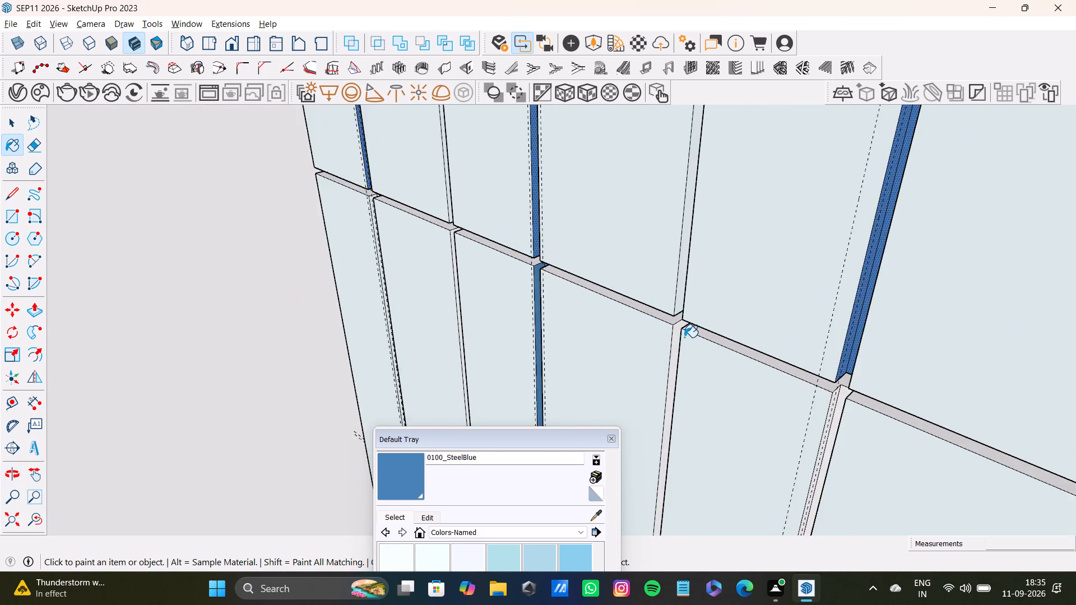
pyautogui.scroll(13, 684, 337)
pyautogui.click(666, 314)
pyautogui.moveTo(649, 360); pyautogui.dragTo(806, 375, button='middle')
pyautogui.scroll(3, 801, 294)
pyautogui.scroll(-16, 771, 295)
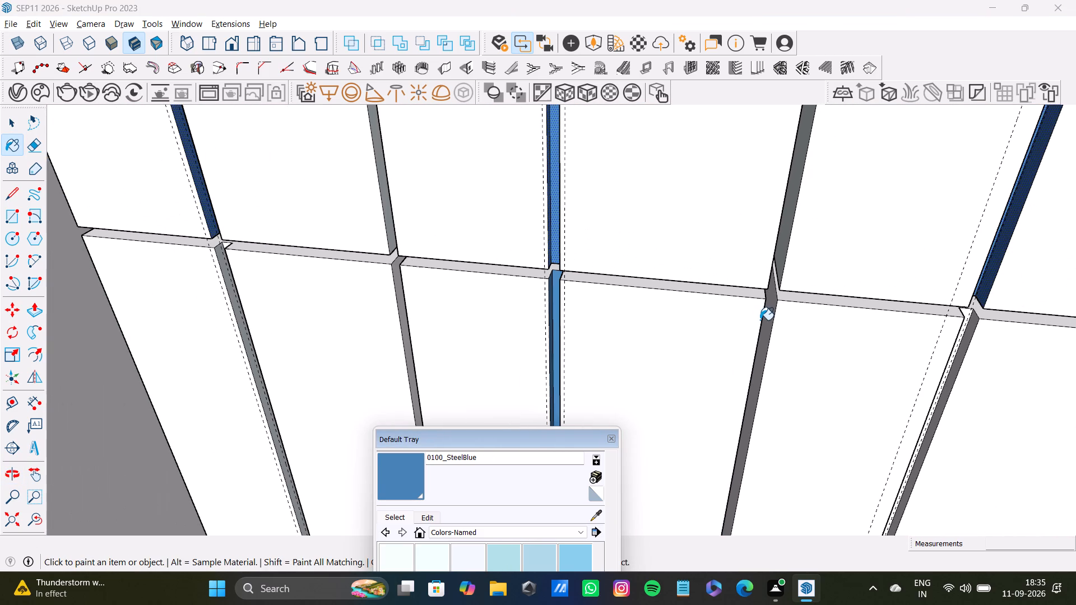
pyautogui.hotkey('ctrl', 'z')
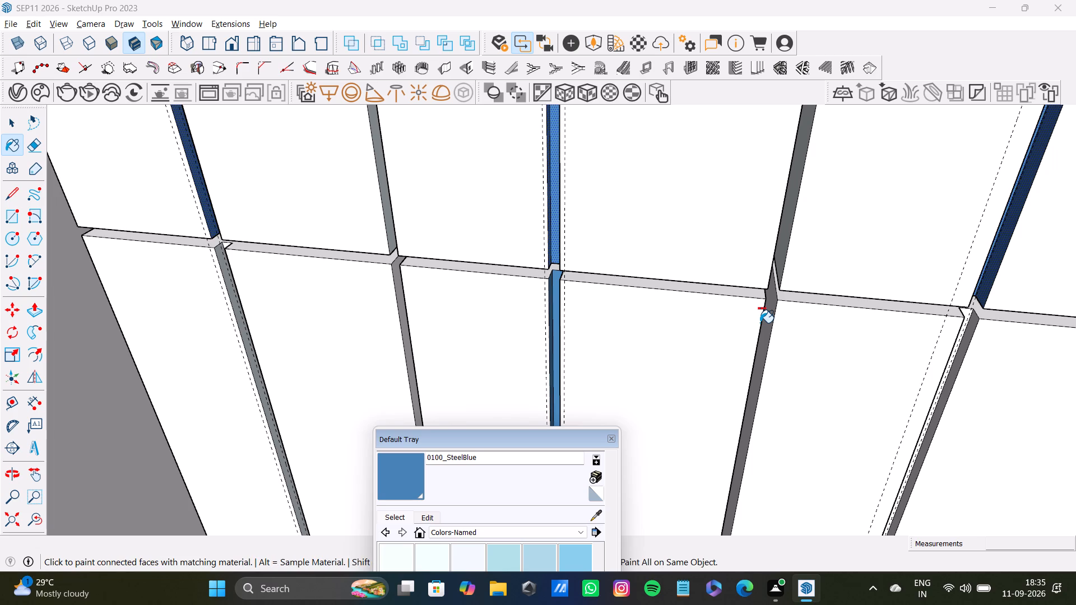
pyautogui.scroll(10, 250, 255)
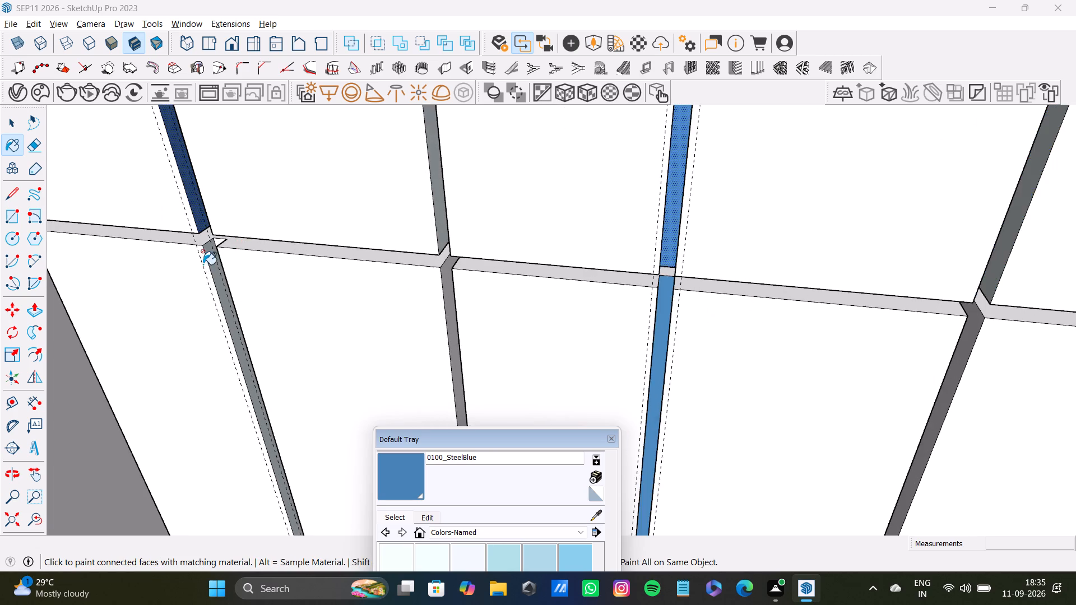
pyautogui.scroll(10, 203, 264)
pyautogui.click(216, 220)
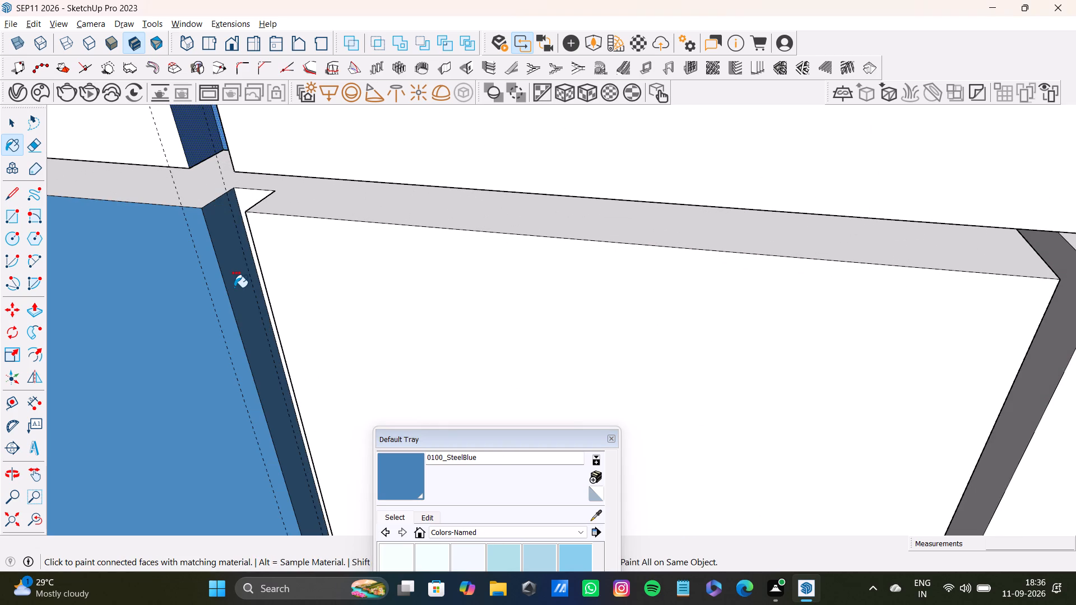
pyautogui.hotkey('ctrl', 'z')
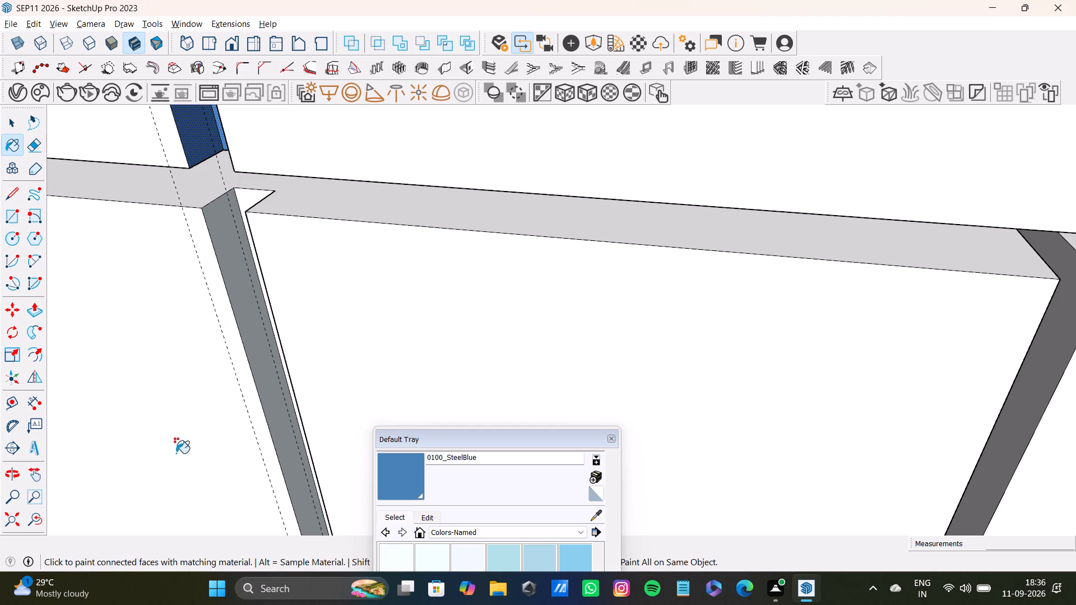
# Paint one side face of the first lower guide-marked groove with 0100_SteelBlue.
pyautogui.keyDown('shift'); pyautogui.moveTo(183, 434); pyautogui.dragTo(375, 402, button='middle'); pyautogui.keyUp('shift')
pyautogui.scroll(3, 447, 300)
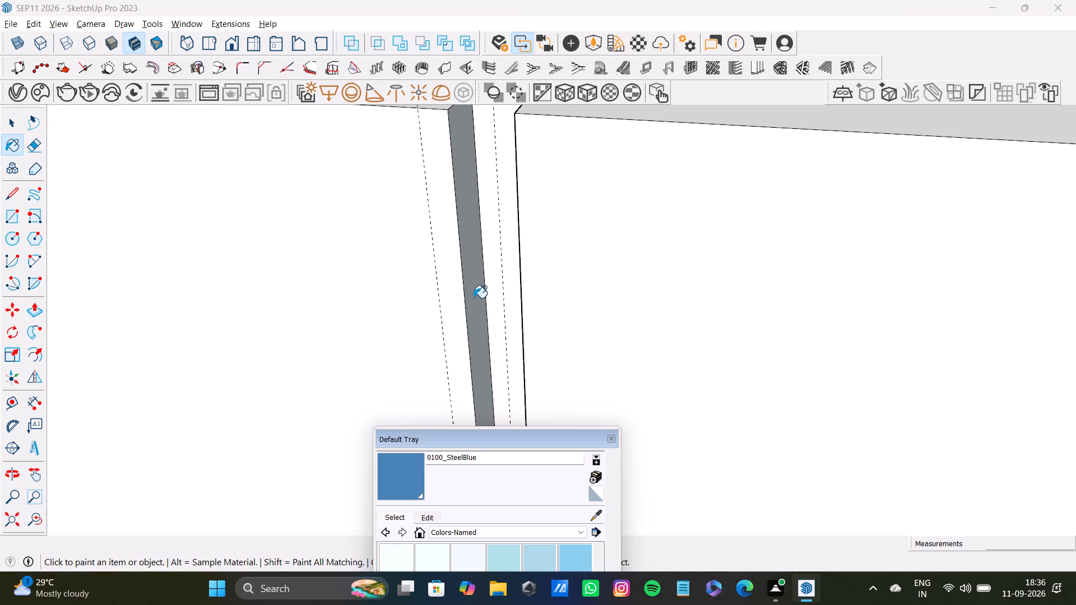
pyautogui.click(474, 298)
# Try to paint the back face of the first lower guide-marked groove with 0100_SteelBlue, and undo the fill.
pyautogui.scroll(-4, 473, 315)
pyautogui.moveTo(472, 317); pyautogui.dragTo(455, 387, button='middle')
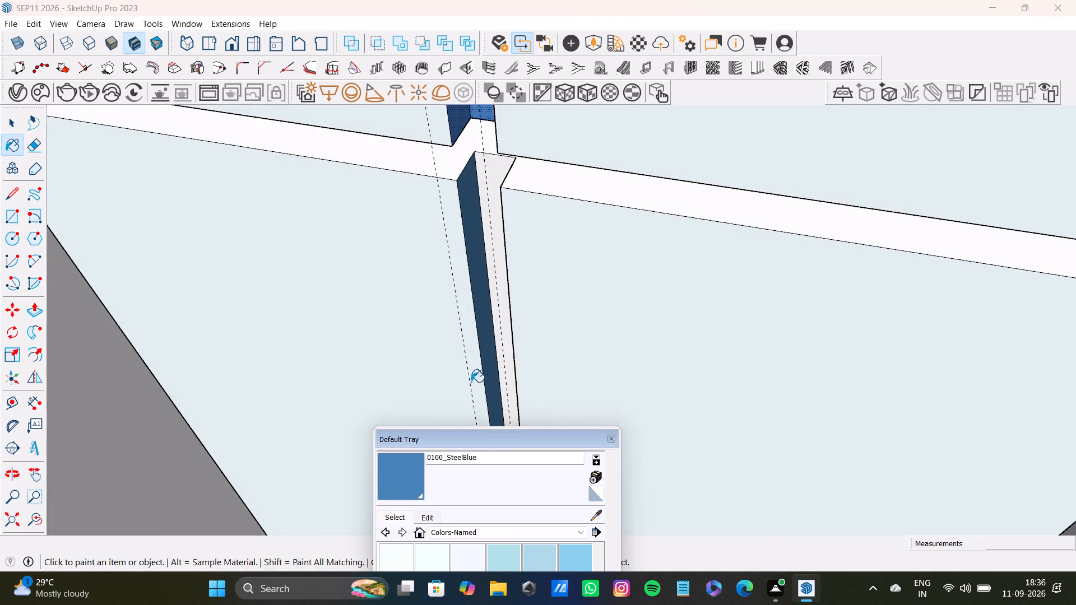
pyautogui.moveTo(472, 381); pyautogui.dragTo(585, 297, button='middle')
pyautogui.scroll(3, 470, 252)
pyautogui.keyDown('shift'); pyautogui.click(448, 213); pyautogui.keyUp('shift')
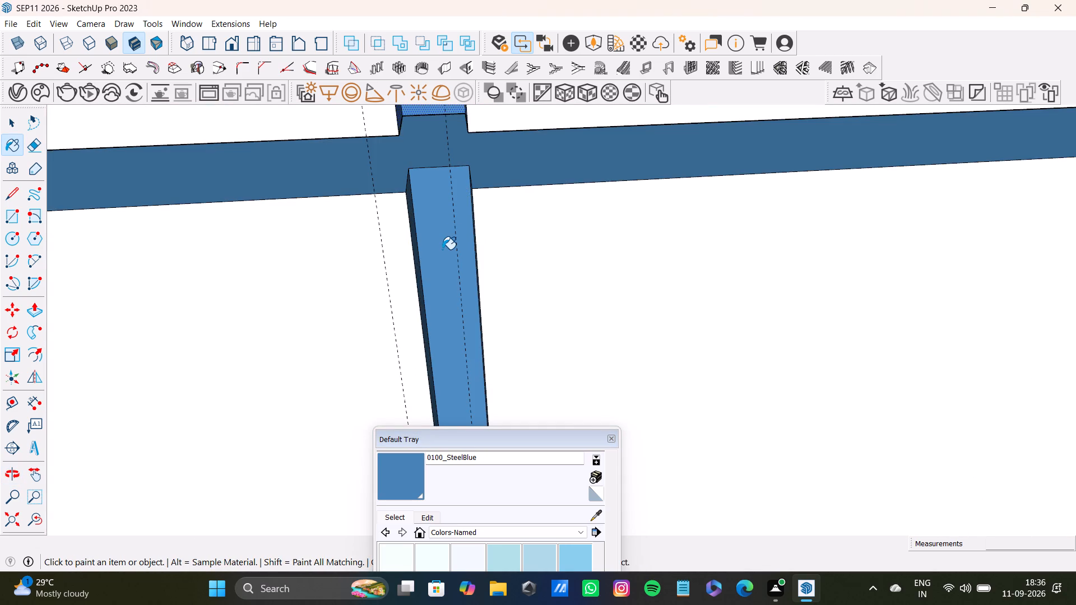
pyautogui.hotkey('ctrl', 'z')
# Select the back and remaining side face of the first lower guide-marked groove and paint them with 0100_SteelBlue.
pyautogui.scroll(-7, 432, 256)
pyautogui.moveTo(430, 268); pyautogui.dragTo(479, 268, button='middle')
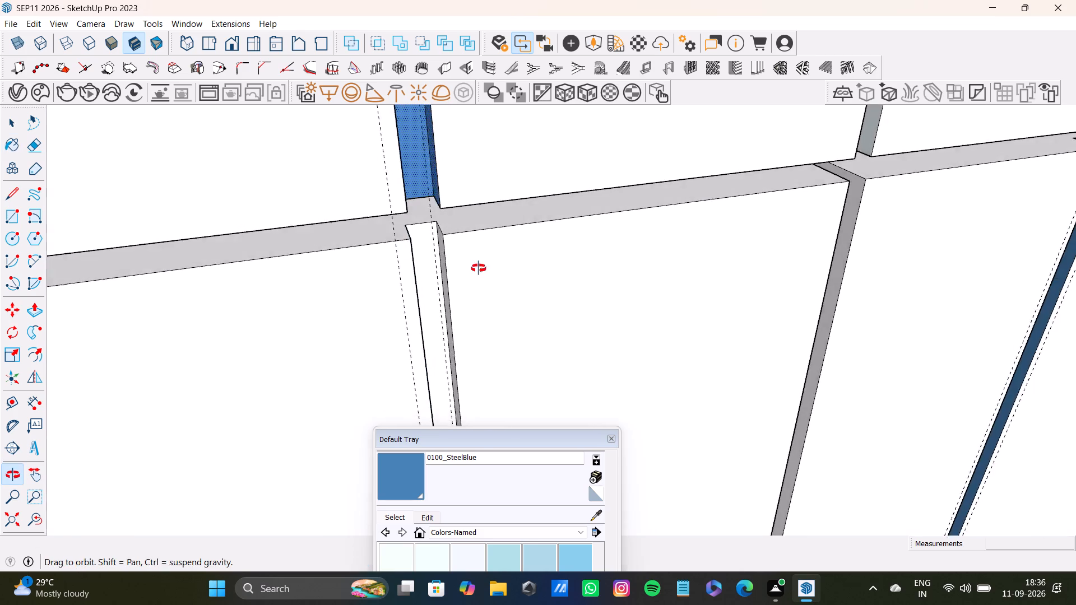
pyautogui.moveTo(479, 268); pyautogui.dragTo(479, 270, button='middle')
pyautogui.scroll(4, 425, 267)
pyautogui.press('space')
pyautogui.click(419, 235)
pyautogui.moveTo(423, 299); pyautogui.dragTo(528, 304, button='middle')
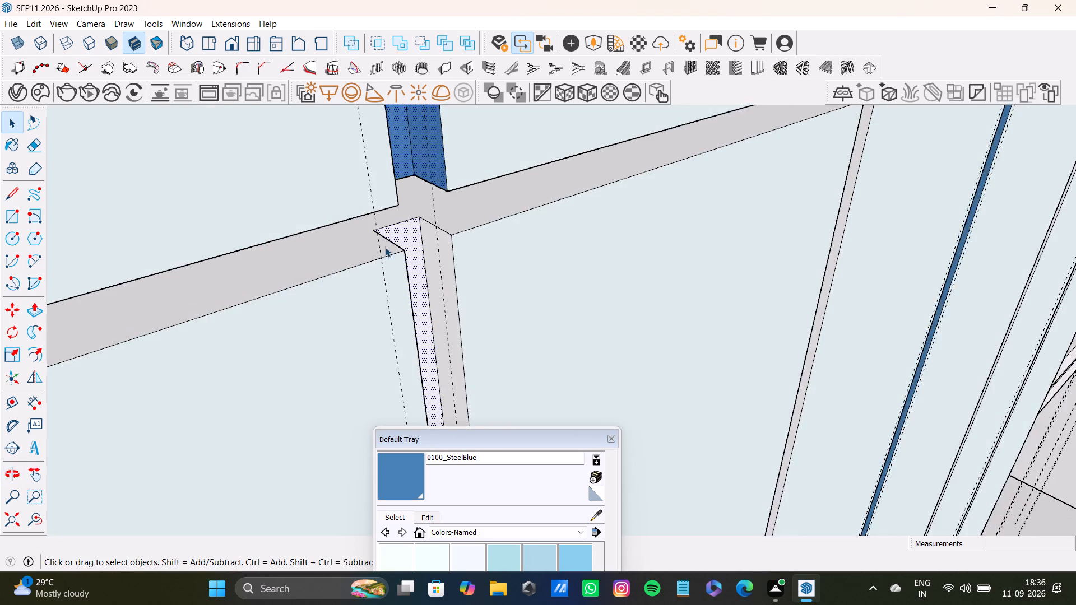
pyautogui.keyDown('shift'); pyautogui.scroll(3, 385, 244); pyautogui.keyUp('shift')
pyautogui.keyDown('shift'); pyautogui.click(457, 255); pyautogui.keyUp('shift')
pyautogui.keyDown('shift'); pyautogui.click(475, 322); pyautogui.keyUp('shift')
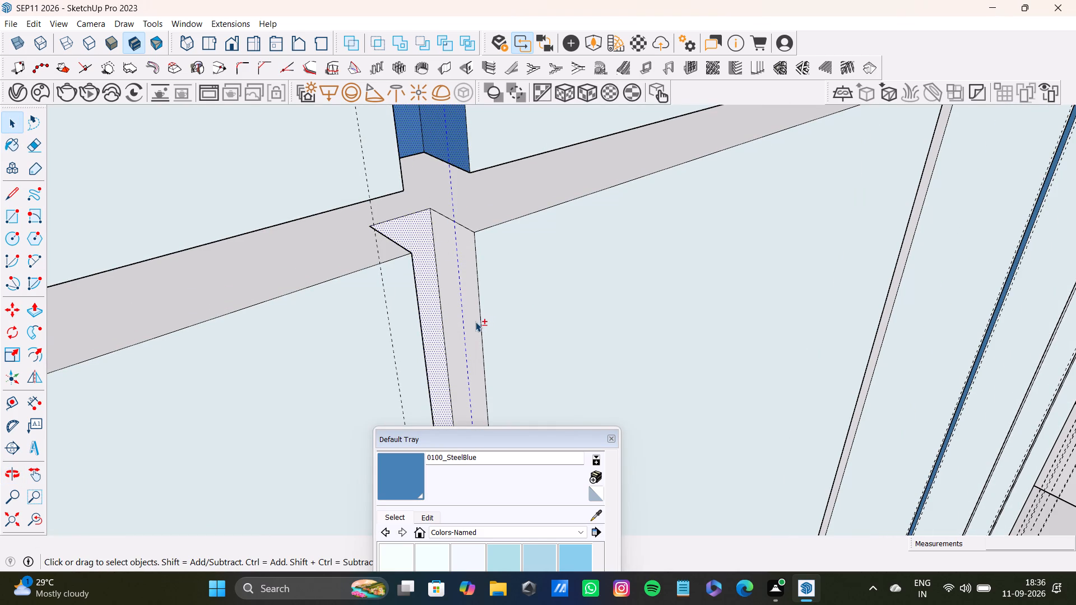
pyautogui.keyDown('shift'); pyautogui.click(411, 471); pyautogui.keyUp('shift')
pyautogui.keyDown('shift'); pyautogui.click(414, 244); pyautogui.keyUp('shift')
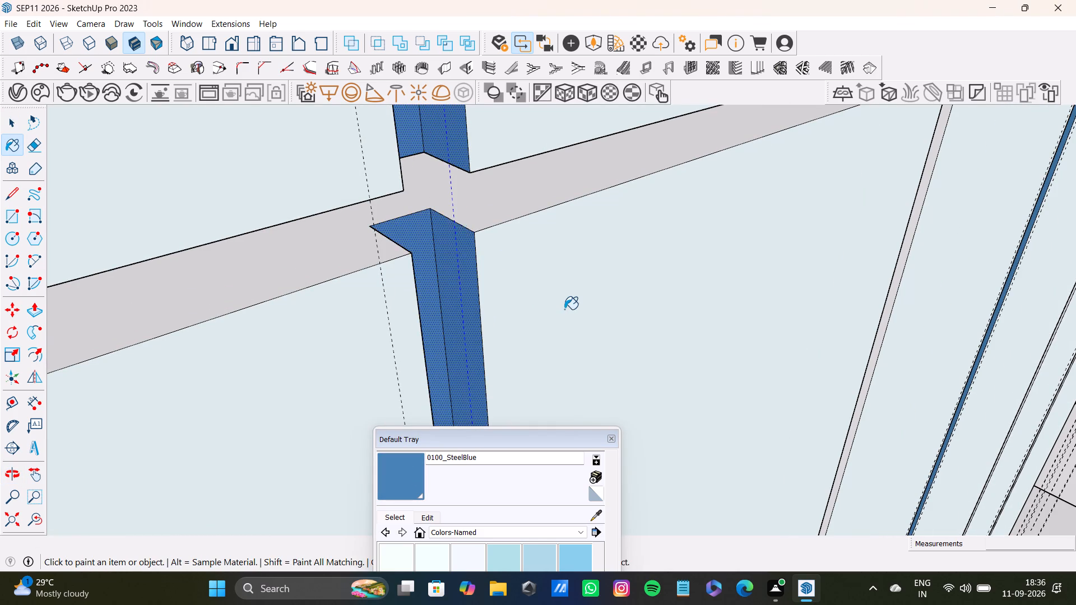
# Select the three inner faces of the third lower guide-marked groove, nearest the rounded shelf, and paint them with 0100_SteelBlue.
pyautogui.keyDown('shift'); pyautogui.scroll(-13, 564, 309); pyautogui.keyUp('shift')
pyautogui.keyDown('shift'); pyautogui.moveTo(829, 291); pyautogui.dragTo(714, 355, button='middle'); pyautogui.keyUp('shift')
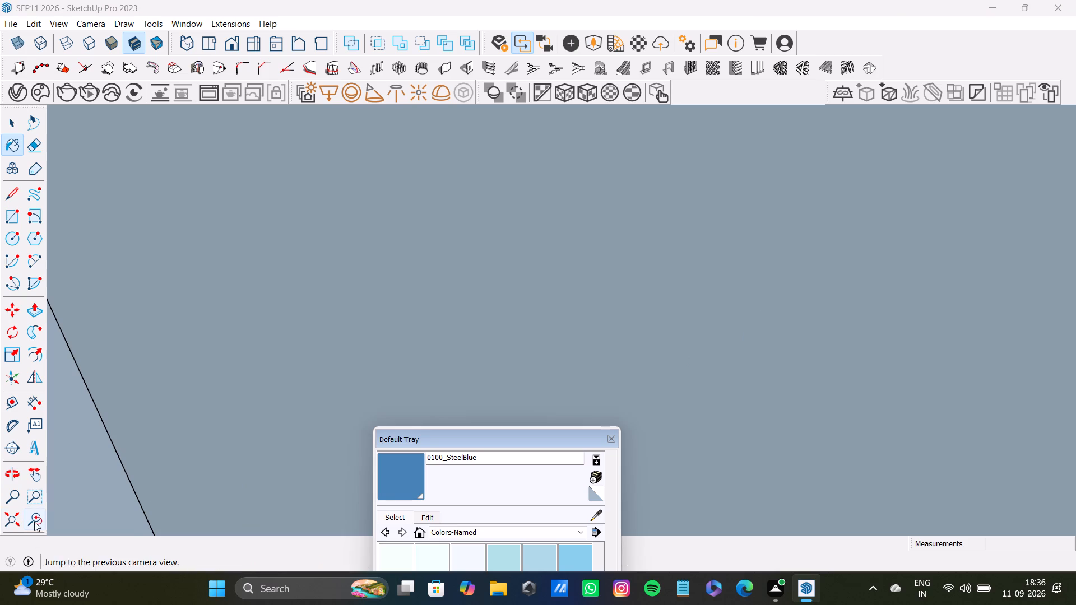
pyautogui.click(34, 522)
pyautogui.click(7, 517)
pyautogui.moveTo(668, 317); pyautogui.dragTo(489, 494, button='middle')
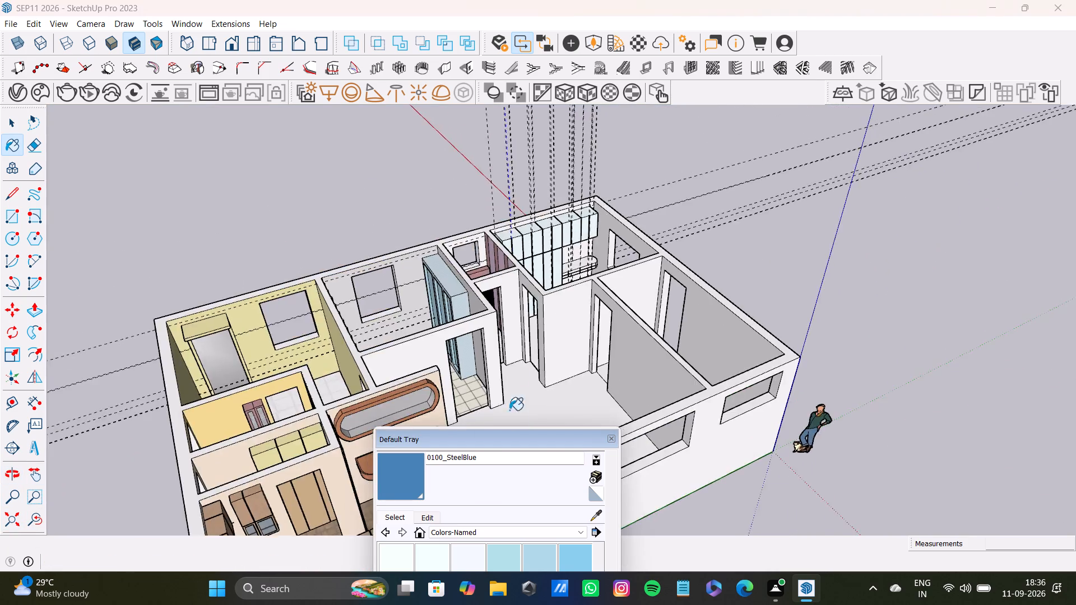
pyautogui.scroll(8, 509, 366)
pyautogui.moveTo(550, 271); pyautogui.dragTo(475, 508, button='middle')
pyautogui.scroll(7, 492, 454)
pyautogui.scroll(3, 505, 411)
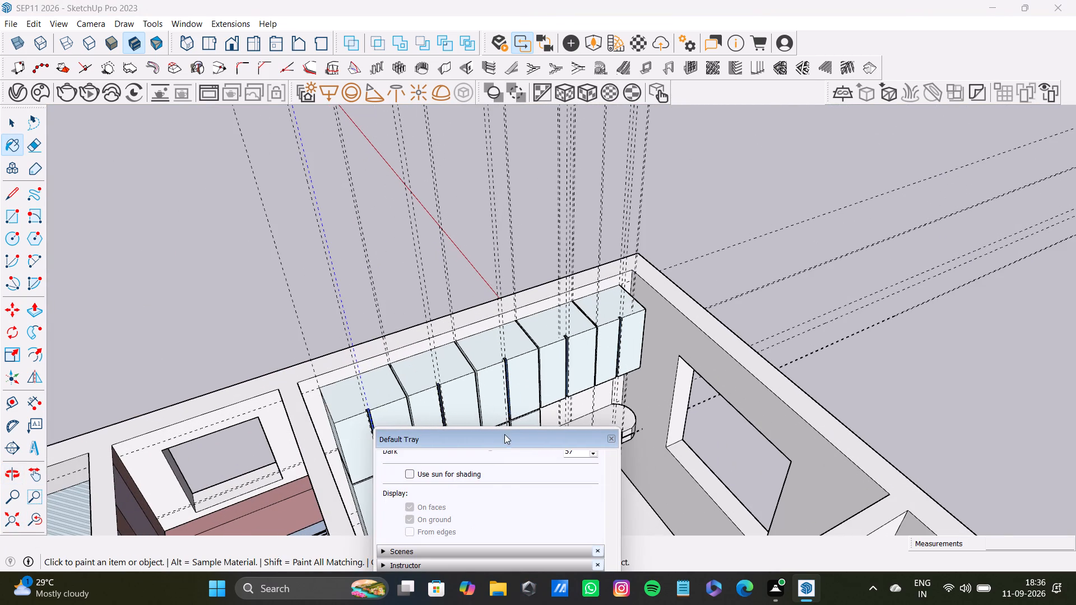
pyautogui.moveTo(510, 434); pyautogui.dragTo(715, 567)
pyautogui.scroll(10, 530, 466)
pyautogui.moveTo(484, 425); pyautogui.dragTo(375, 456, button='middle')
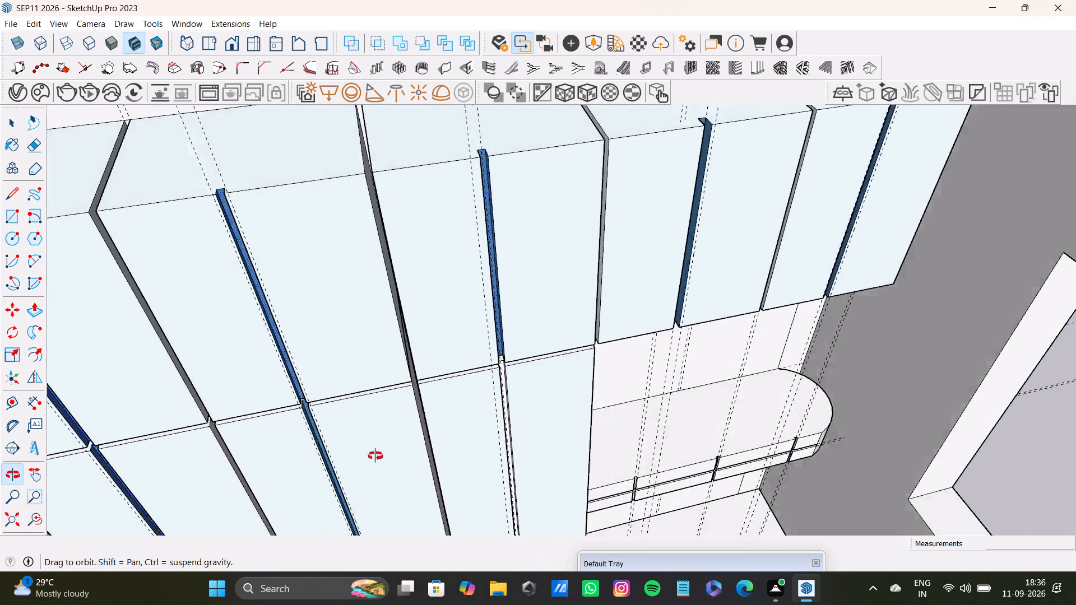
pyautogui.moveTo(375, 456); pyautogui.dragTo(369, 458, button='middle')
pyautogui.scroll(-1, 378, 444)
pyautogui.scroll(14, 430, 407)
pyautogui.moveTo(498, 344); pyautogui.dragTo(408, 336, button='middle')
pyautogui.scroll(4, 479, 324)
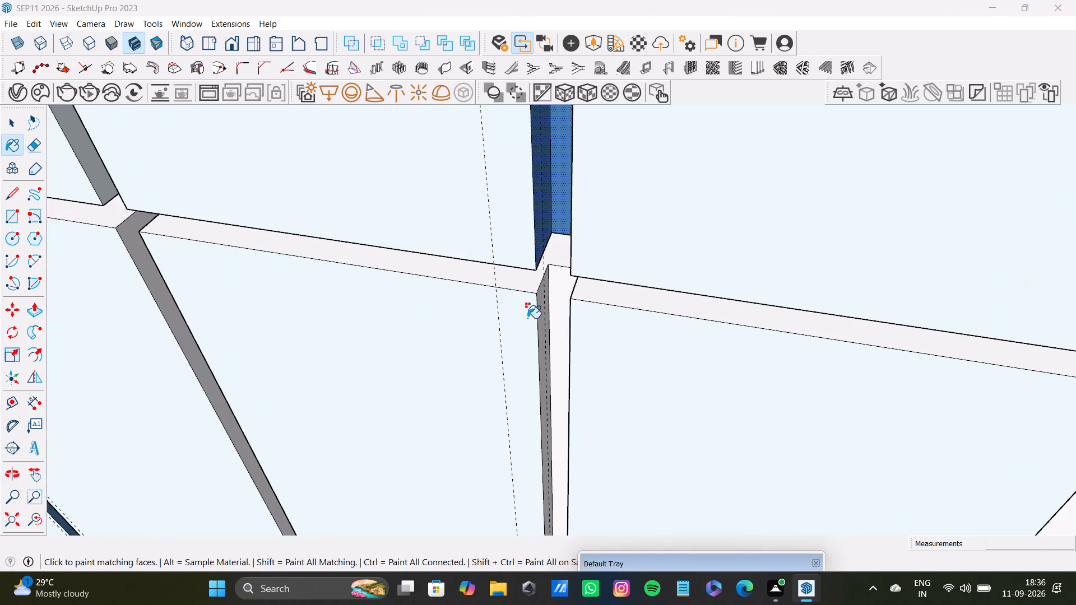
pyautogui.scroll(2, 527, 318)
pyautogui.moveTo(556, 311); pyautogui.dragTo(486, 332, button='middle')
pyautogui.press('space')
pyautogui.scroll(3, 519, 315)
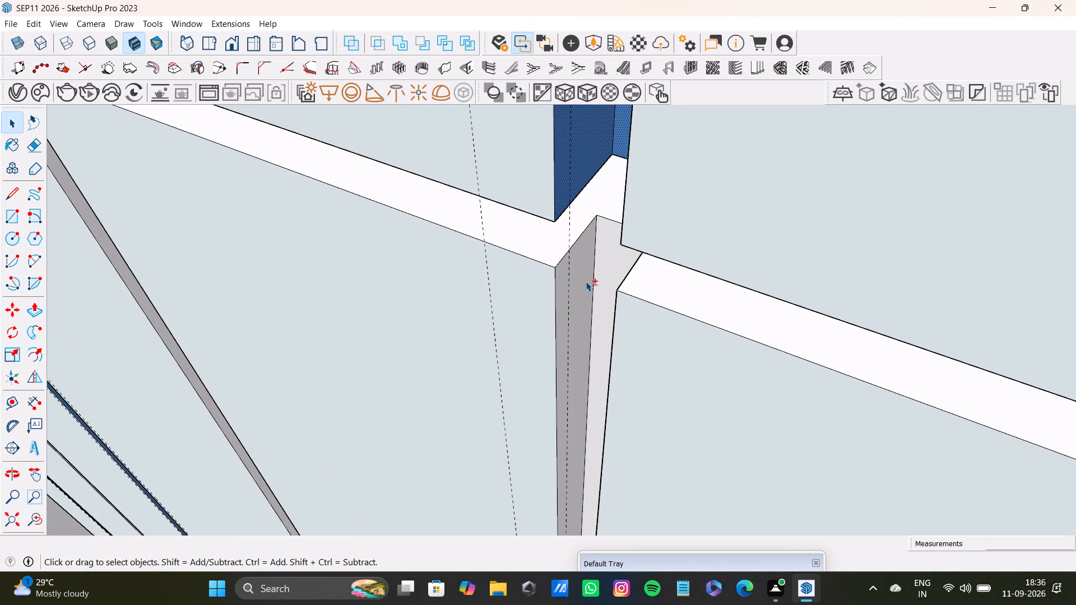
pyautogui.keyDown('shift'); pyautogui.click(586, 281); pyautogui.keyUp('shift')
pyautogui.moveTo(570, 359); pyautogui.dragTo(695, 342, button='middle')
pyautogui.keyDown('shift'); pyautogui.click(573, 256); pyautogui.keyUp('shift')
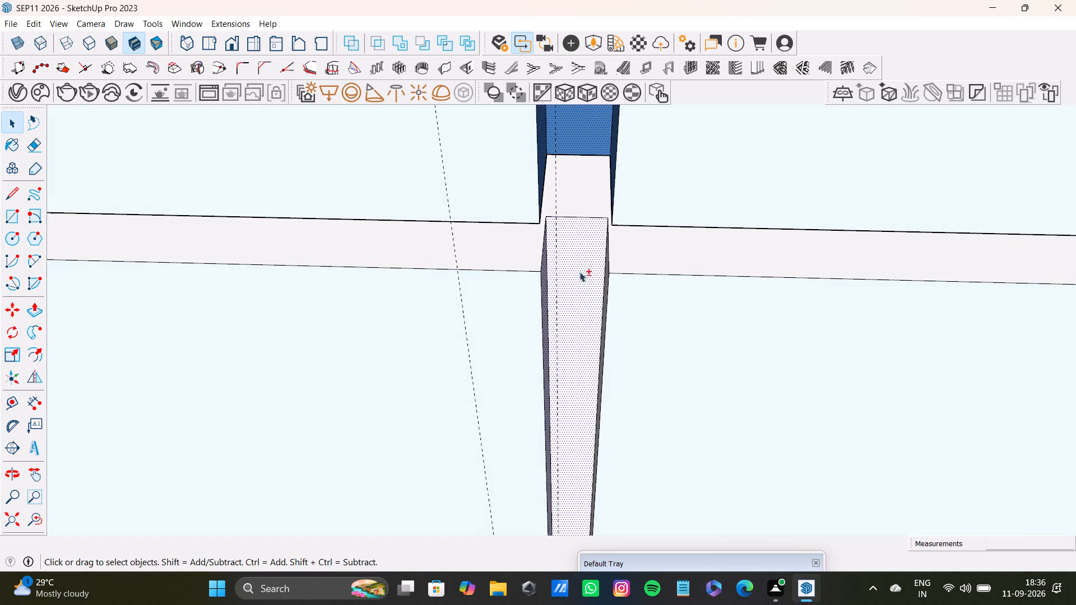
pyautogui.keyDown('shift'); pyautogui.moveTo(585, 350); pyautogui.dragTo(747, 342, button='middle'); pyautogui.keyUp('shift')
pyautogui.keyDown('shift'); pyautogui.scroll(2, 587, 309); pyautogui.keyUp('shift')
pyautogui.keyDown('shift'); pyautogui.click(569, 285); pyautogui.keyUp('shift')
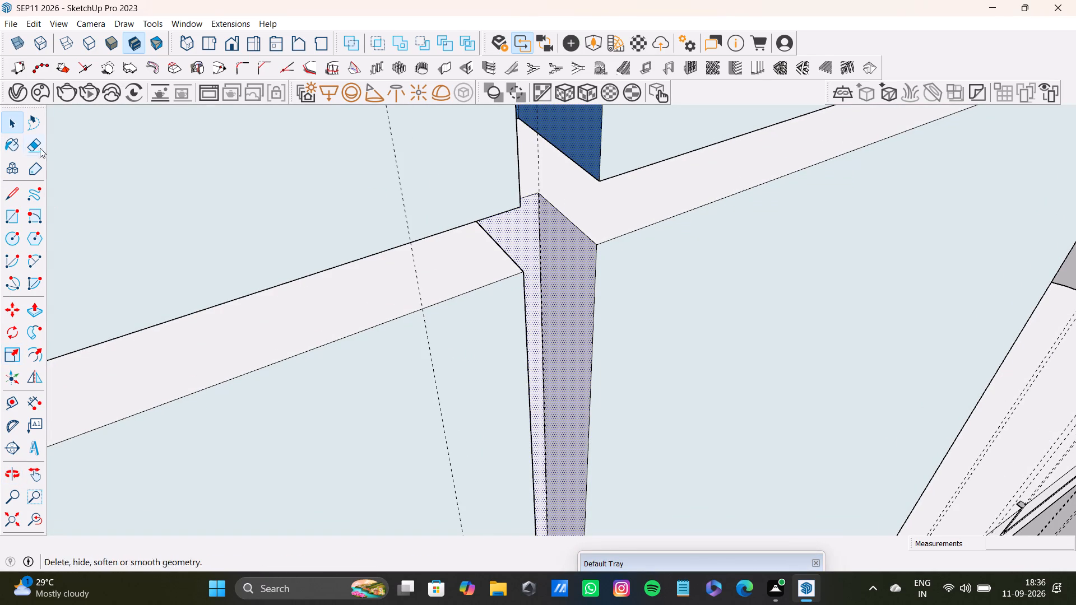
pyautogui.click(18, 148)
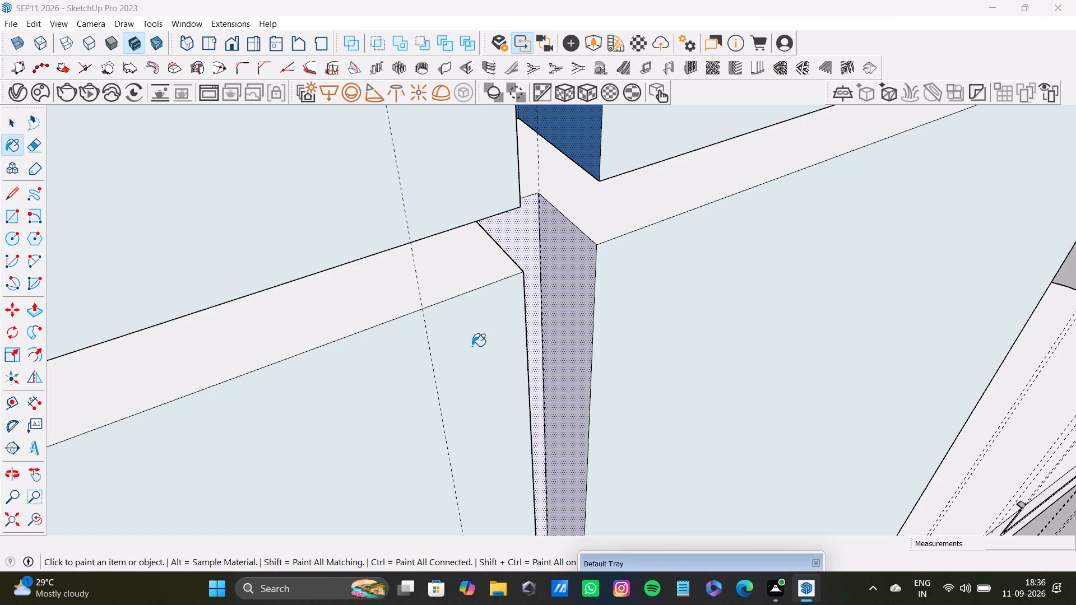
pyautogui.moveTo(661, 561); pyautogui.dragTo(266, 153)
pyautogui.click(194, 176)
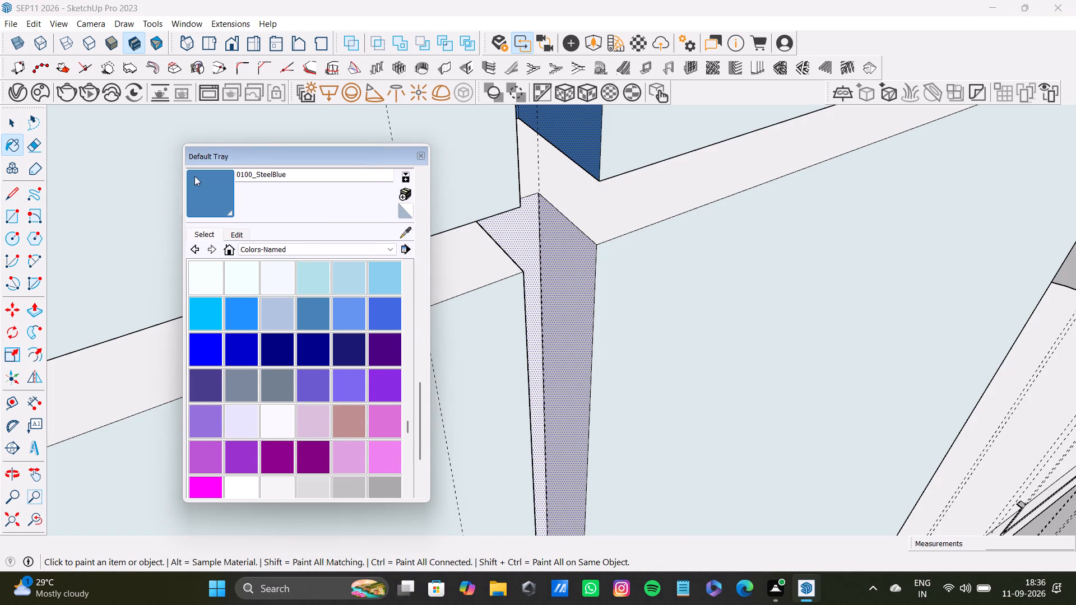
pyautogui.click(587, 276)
# Add the horizontal gap face to the selection, sample its Default material and apply it to the selection and the upper door face above.
pyautogui.scroll(-20, 576, 298)
pyautogui.scroll(-1, 576, 298)
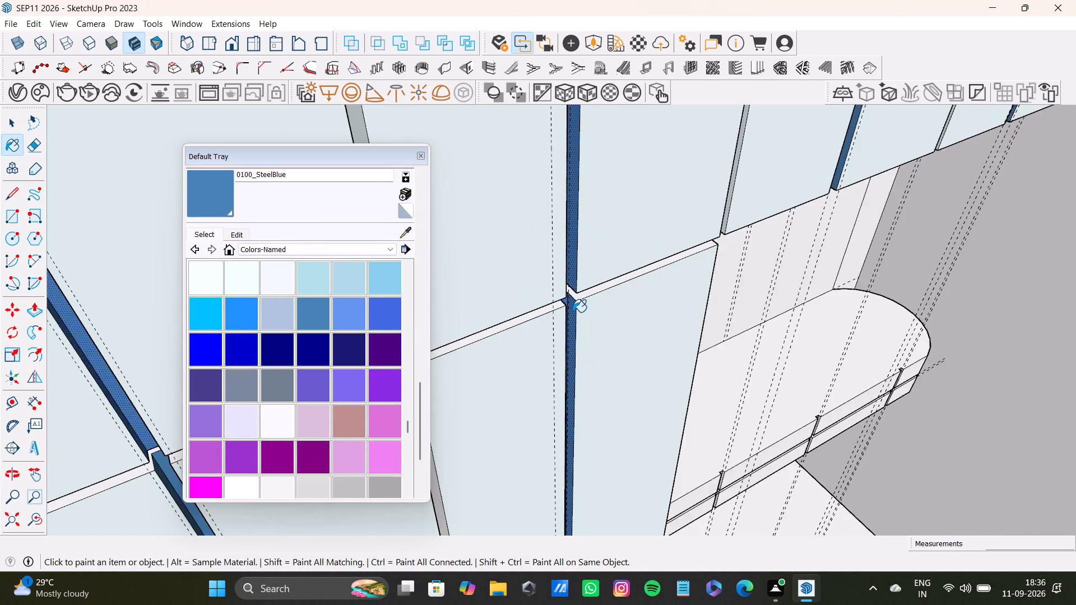
pyautogui.scroll(-11, 573, 312)
pyautogui.scroll(17, 560, 327)
pyautogui.press('space')
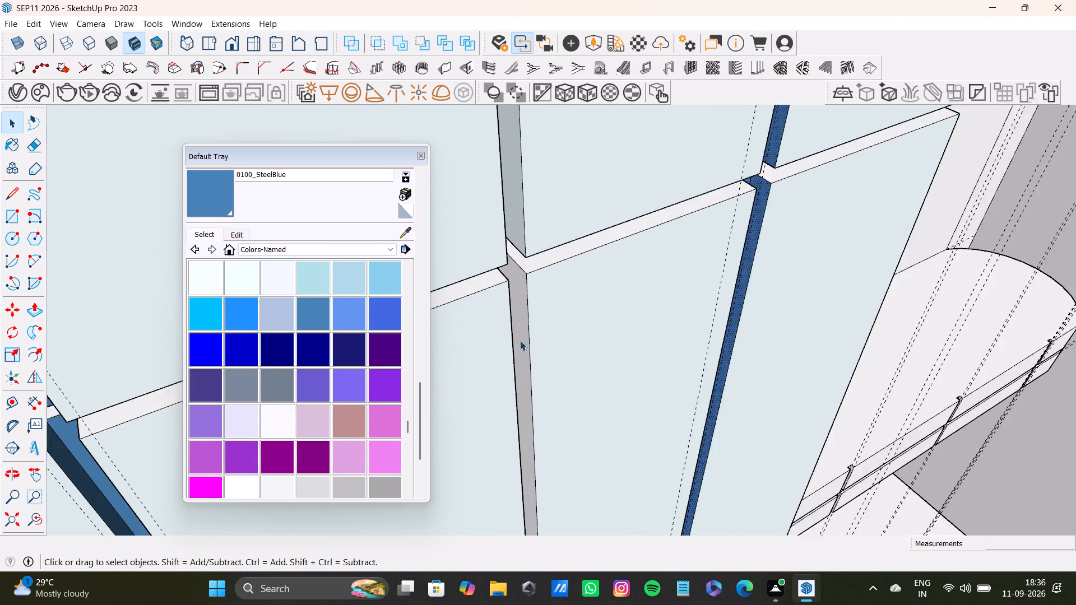
pyautogui.scroll(4, 520, 341)
pyautogui.scroll(-9, 513, 308)
pyautogui.keyDown('shift'); pyautogui.scroll(8, 503, 272); pyautogui.keyUp('shift')
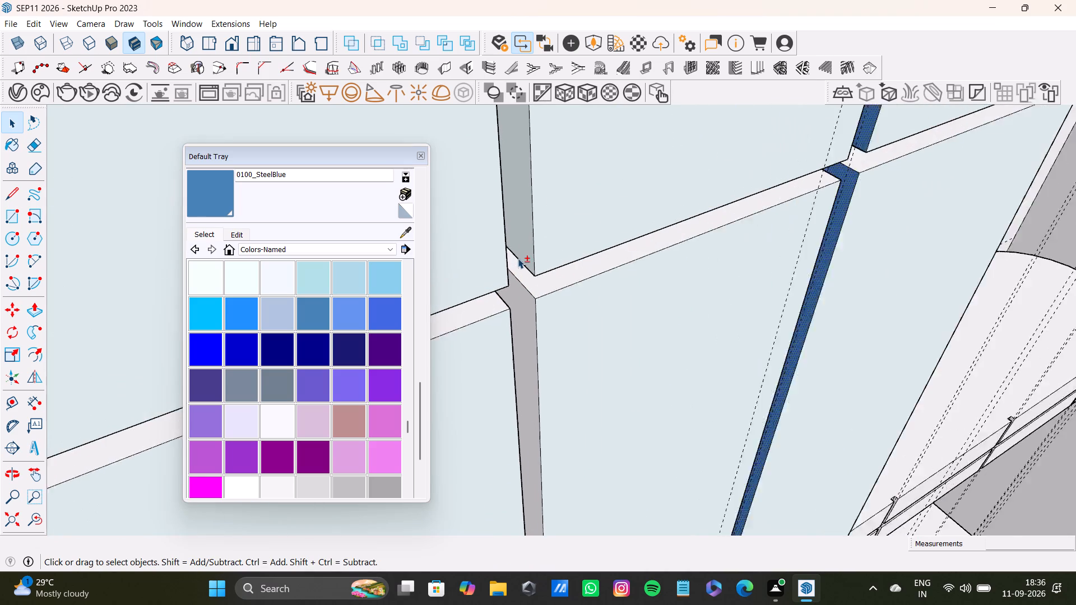
pyautogui.keyDown('shift'); pyautogui.scroll(9, 518, 258); pyautogui.keyUp('shift')
pyautogui.keyDown('shift'); pyautogui.click(553, 294); pyautogui.keyUp('shift')
pyautogui.keyDown('shift'); pyautogui.click(411, 232); pyautogui.keyUp('shift')
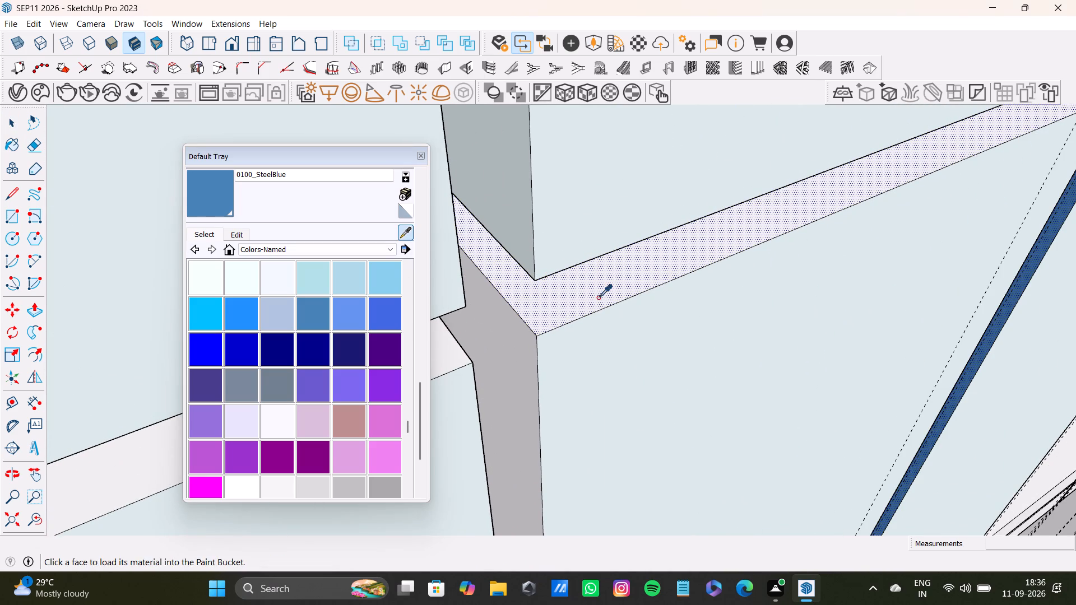
pyautogui.keyDown('shift'); pyautogui.click(598, 297); pyautogui.keyUp('shift')
pyautogui.click(567, 194)
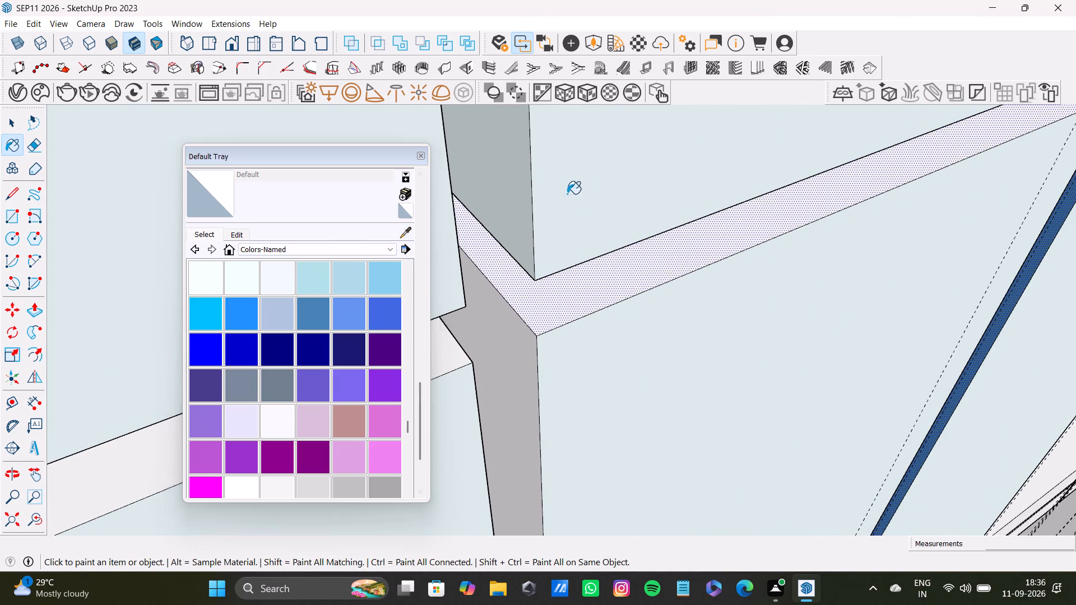
pyautogui.click(552, 295)
pyautogui.click(563, 239)
# Select the upper door face above the horizontal gap and paint it with 0092_Azure.
pyautogui.scroll(-7, 568, 266)
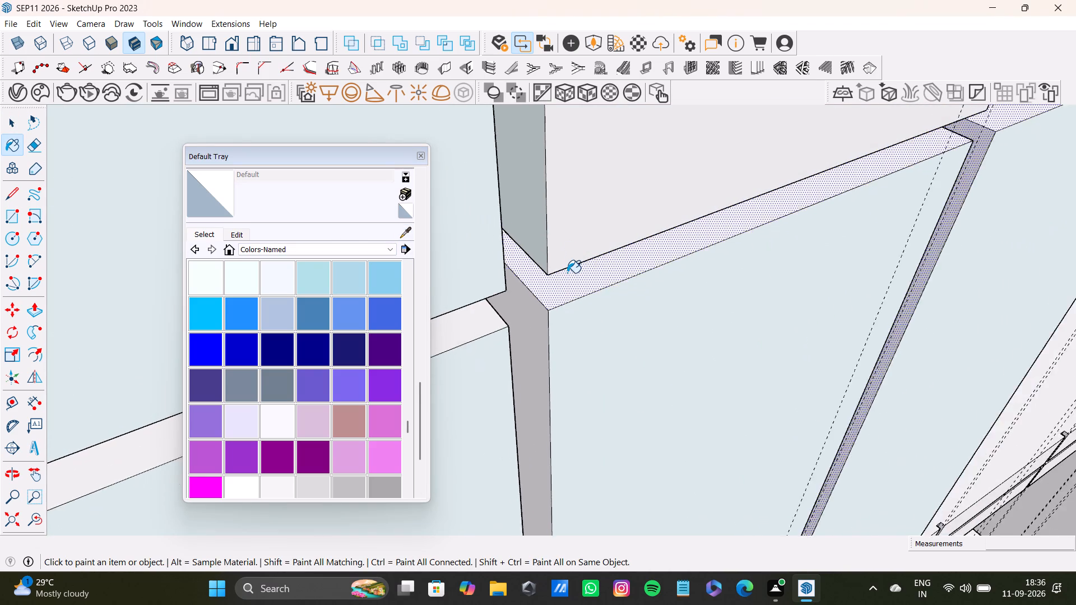
pyautogui.scroll(-2, 567, 273)
pyautogui.moveTo(568, 273); pyautogui.dragTo(545, 386, button='middle')
pyautogui.scroll(-13, 545, 384)
pyautogui.press('space')
pyautogui.click(596, 290)
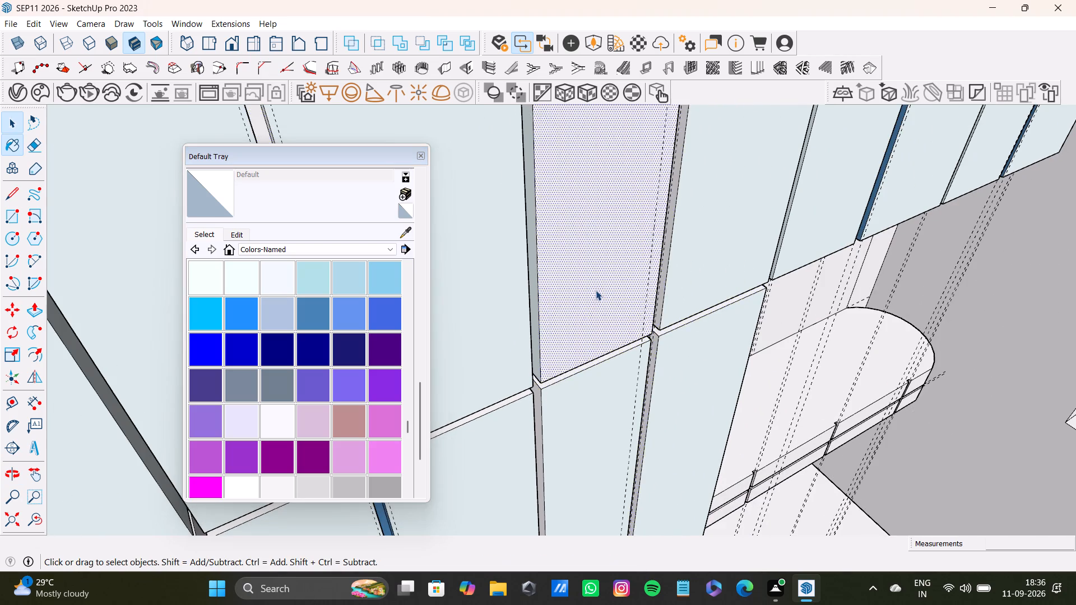
pyautogui.scroll(-7, 584, 309)
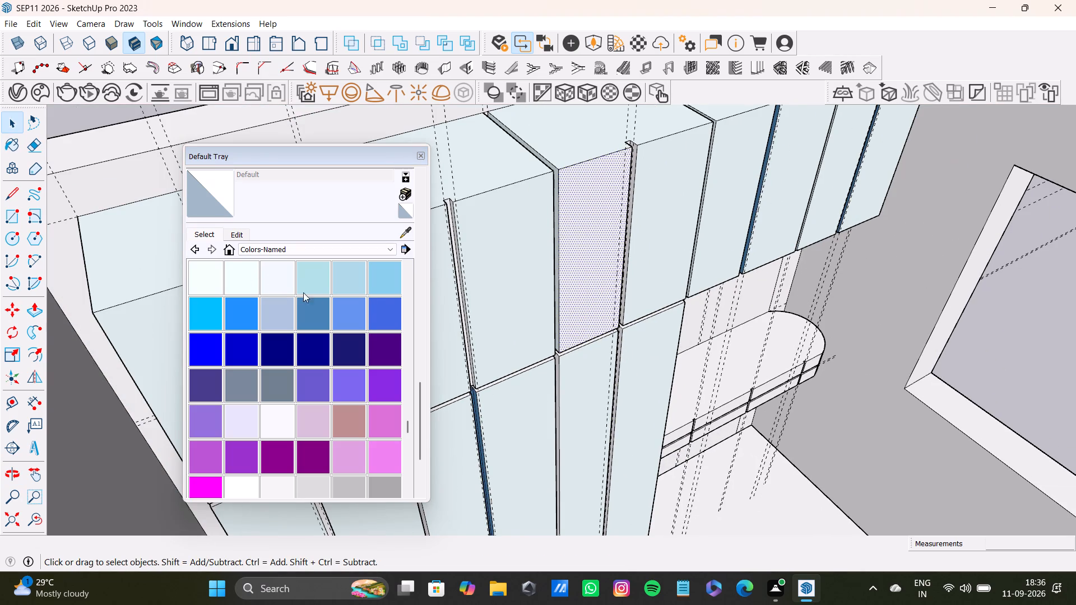
pyautogui.click(274, 279)
pyautogui.click(243, 283)
pyautogui.click(581, 249)
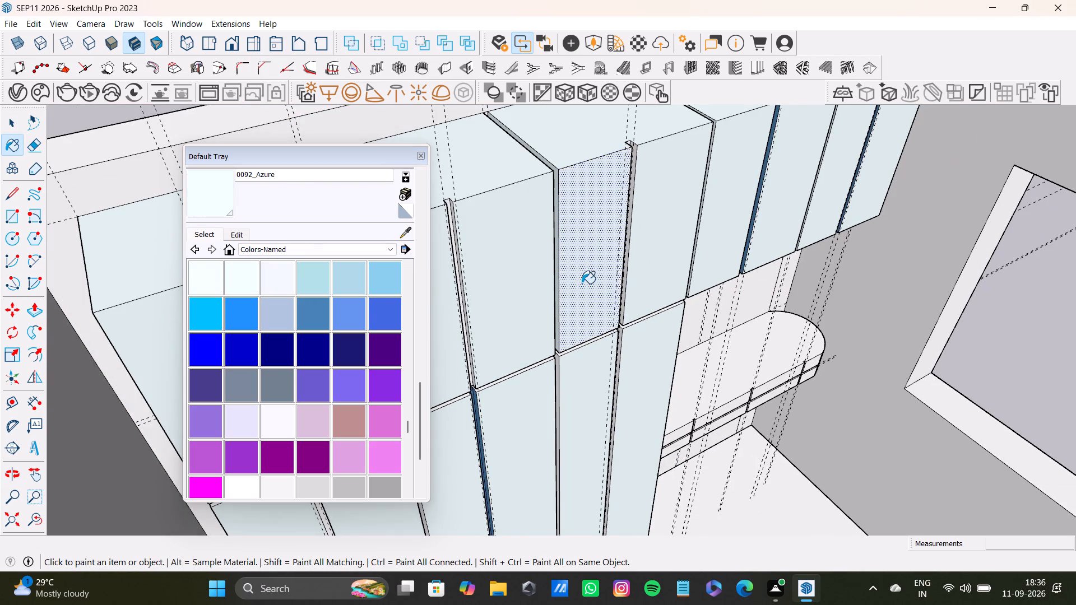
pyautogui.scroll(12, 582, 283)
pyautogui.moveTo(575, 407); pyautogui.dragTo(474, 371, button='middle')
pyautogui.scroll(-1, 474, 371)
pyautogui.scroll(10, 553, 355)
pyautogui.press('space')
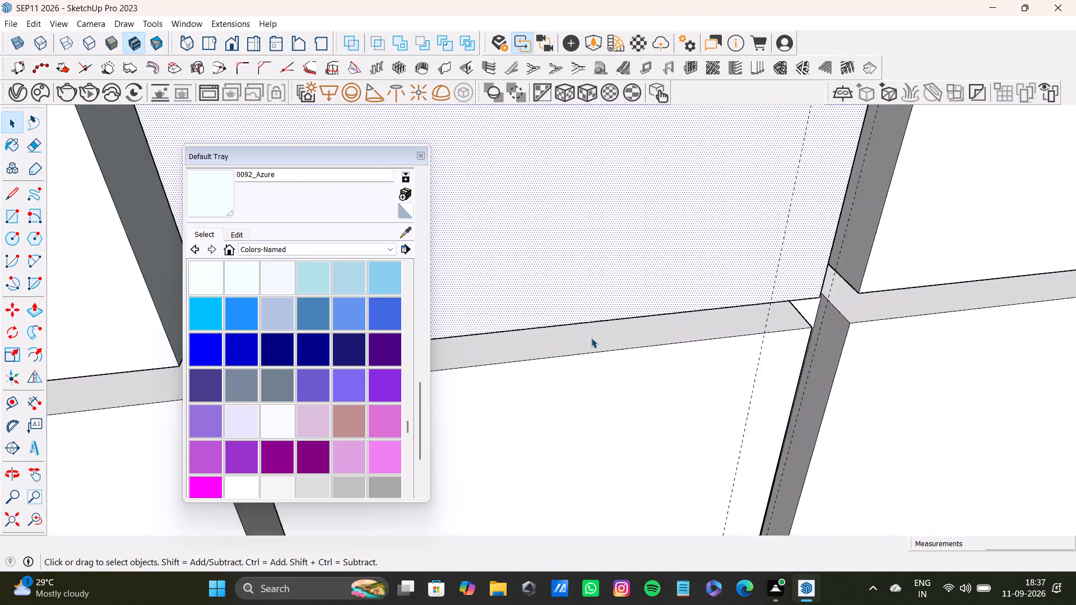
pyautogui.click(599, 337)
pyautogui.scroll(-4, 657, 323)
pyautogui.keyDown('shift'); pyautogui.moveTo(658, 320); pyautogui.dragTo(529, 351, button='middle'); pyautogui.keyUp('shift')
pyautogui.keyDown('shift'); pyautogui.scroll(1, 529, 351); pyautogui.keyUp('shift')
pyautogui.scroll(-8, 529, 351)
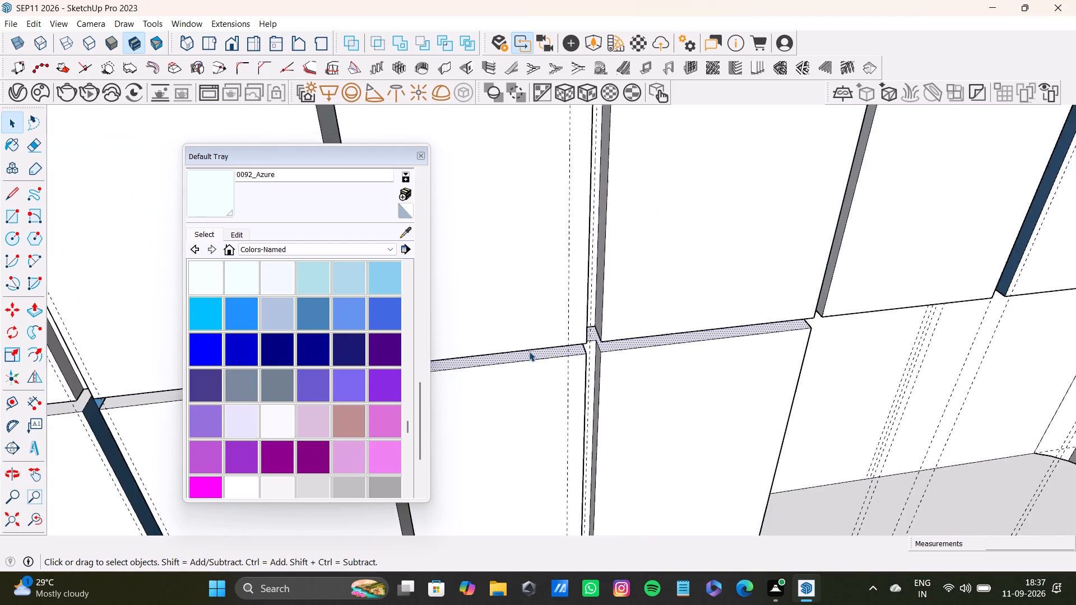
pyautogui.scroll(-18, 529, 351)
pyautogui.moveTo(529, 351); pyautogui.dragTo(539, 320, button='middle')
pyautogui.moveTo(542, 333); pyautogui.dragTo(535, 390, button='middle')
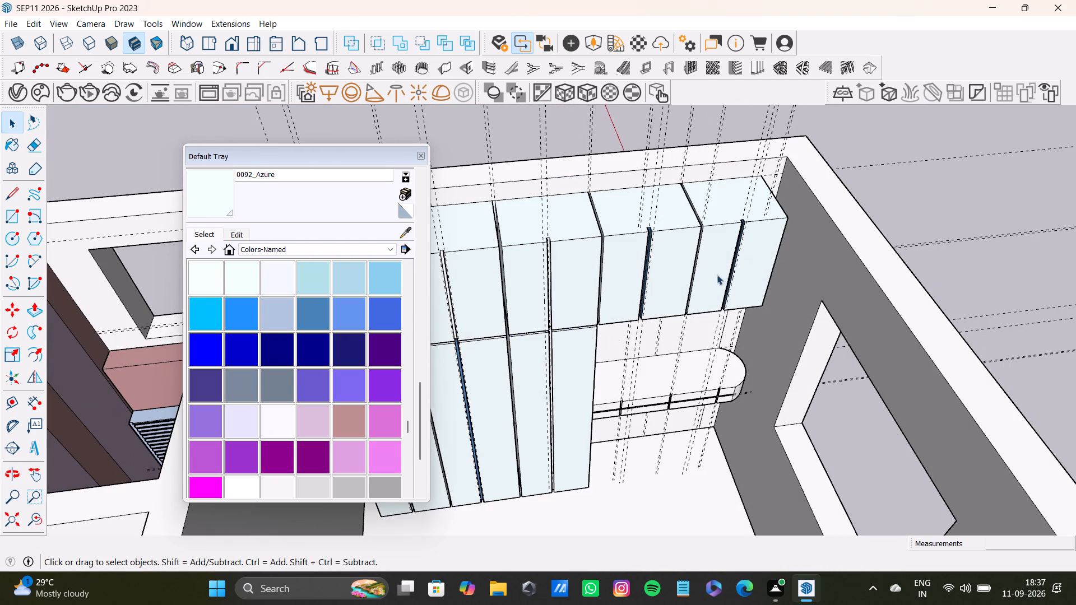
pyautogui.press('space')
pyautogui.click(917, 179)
# Select the inner faces of the unpainted upper and lower guide-marked grooves nearest the rounded shelf, sample 0100_SteelBlue from a painted groove and apply it.
pyautogui.scroll(11, 440, 283)
pyautogui.keyDown('shift'); pyautogui.moveTo(578, 279); pyautogui.dragTo(457, 299, button='middle'); pyautogui.keyUp('shift')
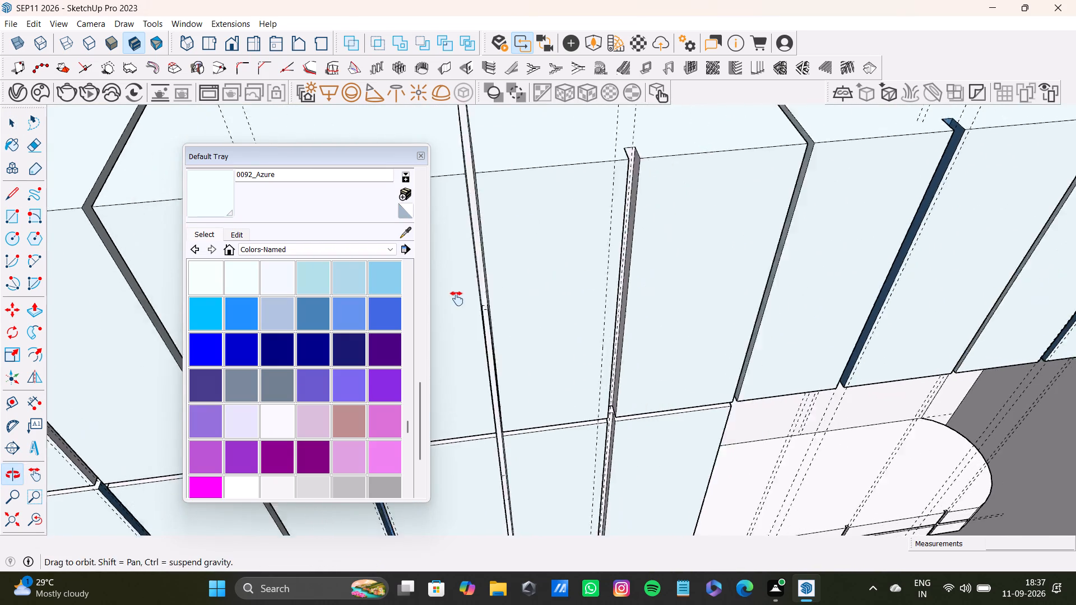
pyautogui.keyDown('shift'); pyautogui.moveTo(457, 299); pyautogui.dragTo(456, 299, button='middle'); pyautogui.keyUp('shift')
pyautogui.scroll(6, 585, 313)
pyautogui.moveTo(565, 328); pyautogui.dragTo(636, 257, button='middle')
pyautogui.scroll(6, 614, 275)
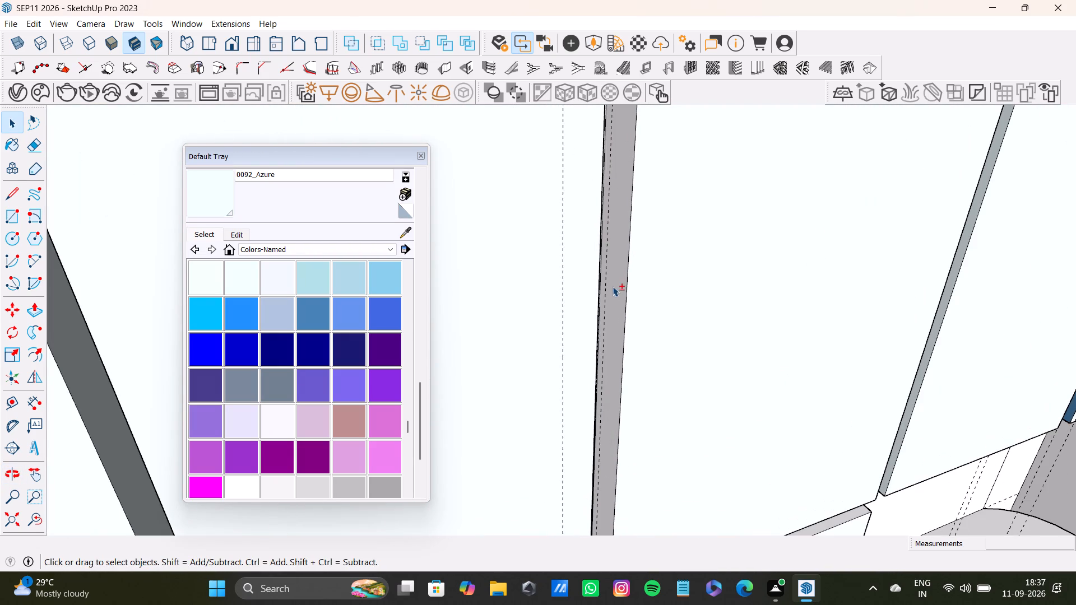
pyautogui.keyDown('shift'); pyautogui.click(614, 286); pyautogui.keyUp('shift')
pyautogui.moveTo(619, 297); pyautogui.dragTo(471, 346, button='middle')
pyautogui.keyDown('shift'); pyautogui.moveTo(466, 303); pyautogui.dragTo(691, 313, button='middle'); pyautogui.keyUp('shift')
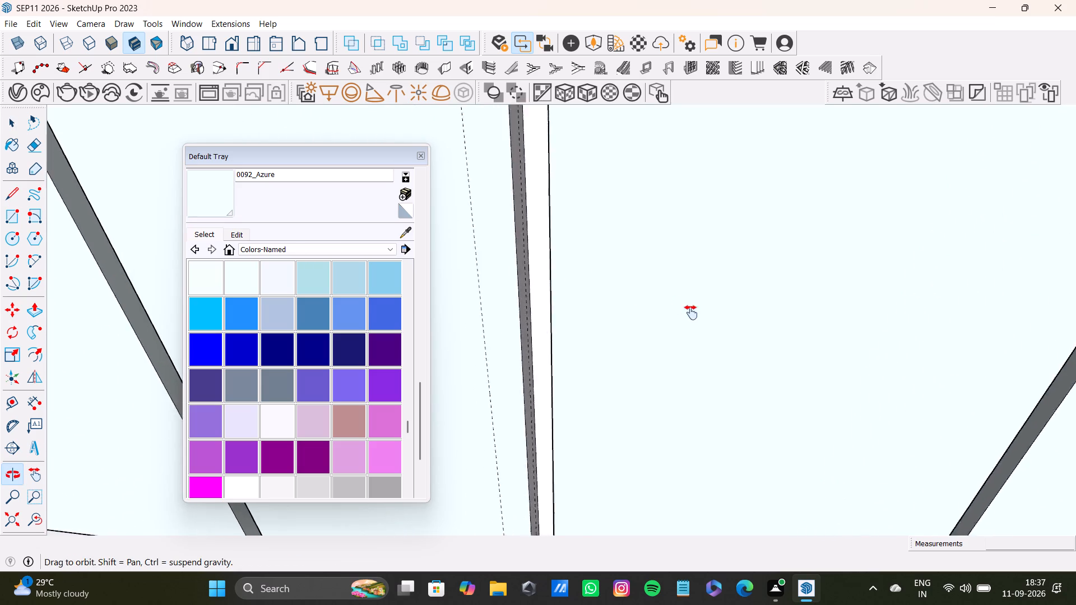
pyautogui.keyDown('shift'); pyautogui.moveTo(691, 313); pyautogui.dragTo(692, 314, button='middle'); pyautogui.keyUp('shift')
pyautogui.keyDown('shift'); pyautogui.scroll(5, 565, 299); pyautogui.keyUp('shift')
pyautogui.keyDown('shift'); pyautogui.click(576, 300); pyautogui.keyUp('shift')
pyautogui.keyDown('shift'); pyautogui.click(547, 317); pyautogui.keyUp('shift')
pyautogui.keyDown('shift'); pyautogui.scroll(-4, 547, 324); pyautogui.keyUp('shift')
pyautogui.keyDown('shift'); pyautogui.moveTo(549, 336); pyautogui.dragTo(549, 271, button='middle'); pyautogui.keyUp('shift')
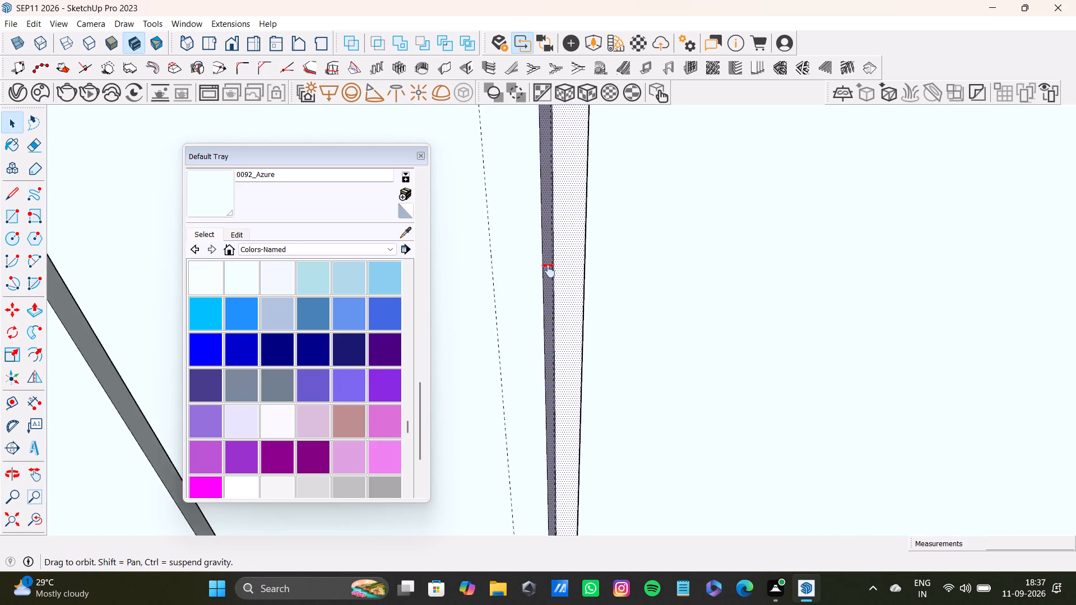
pyautogui.keyDown('shift'); pyautogui.moveTo(549, 271); pyautogui.dragTo(549, 64, button='middle'); pyautogui.keyUp('shift')
pyautogui.keyDown('shift'); pyautogui.scroll(-3, 534, 387); pyautogui.keyUp('shift')
pyautogui.keyDown('shift'); pyautogui.moveTo(544, 375); pyautogui.dragTo(550, 263, button='middle'); pyautogui.keyUp('shift')
pyautogui.keyDown('shift'); pyautogui.scroll(7, 544, 361); pyautogui.keyUp('shift')
pyautogui.keyDown('shift'); pyautogui.moveTo(575, 381); pyautogui.dragTo(607, 241, button='middle'); pyautogui.keyUp('shift')
pyautogui.keyDown('shift'); pyautogui.scroll(3, 550, 290); pyautogui.keyUp('shift')
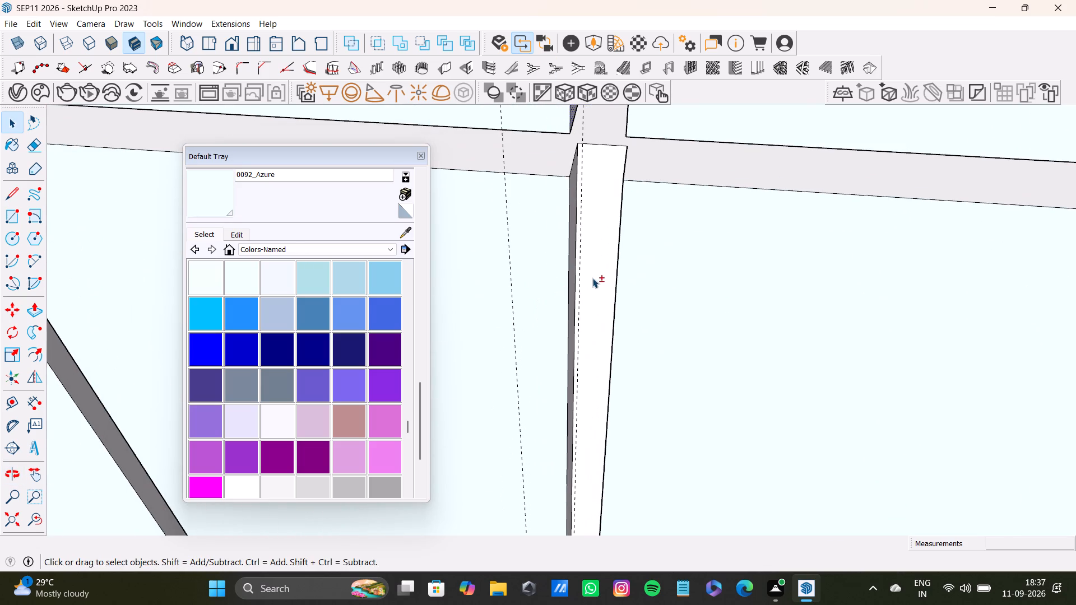
pyautogui.keyDown('shift'); pyautogui.click(595, 277); pyautogui.keyUp('shift')
pyautogui.moveTo(588, 314); pyautogui.dragTo(716, 314, button='middle')
pyautogui.keyDown('shift'); pyautogui.scroll(2, 609, 278); pyautogui.keyUp('shift')
pyautogui.keyDown('shift'); pyautogui.click(555, 228); pyautogui.keyUp('shift')
pyautogui.keyDown('shift'); pyautogui.scroll(-1, 565, 255); pyautogui.keyUp('shift')
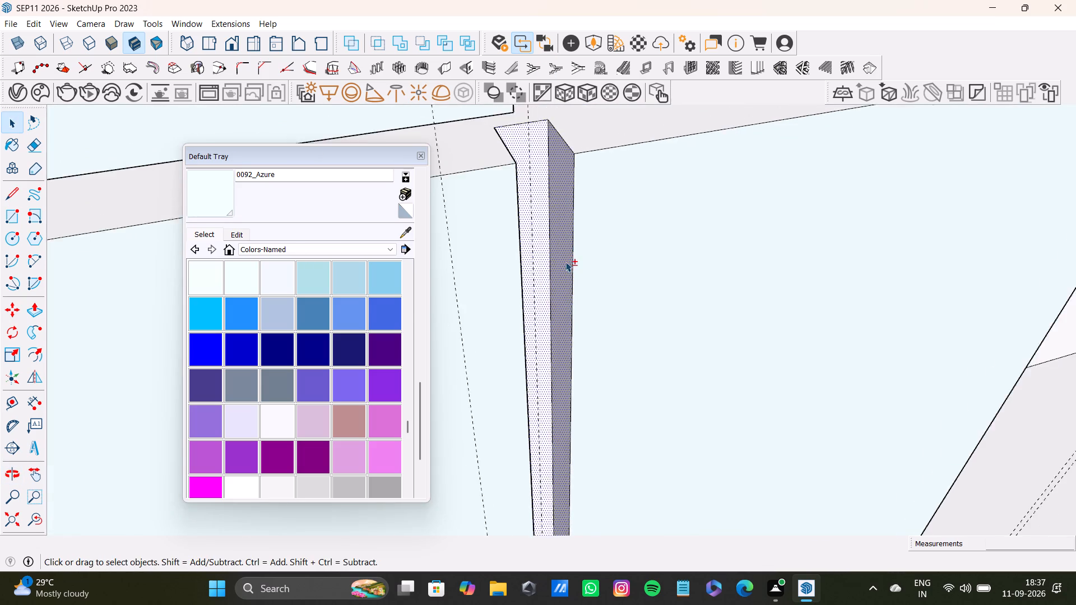
pyautogui.keyDown('shift'); pyautogui.scroll(-1, 565, 262); pyautogui.keyUp('shift')
pyautogui.moveTo(576, 263); pyautogui.dragTo(424, 314, button='middle')
pyautogui.keyDown('shift'); pyautogui.scroll(5, 497, 249); pyautogui.keyUp('shift')
pyautogui.keyDown('shift'); pyautogui.click(602, 189); pyautogui.keyUp('shift')
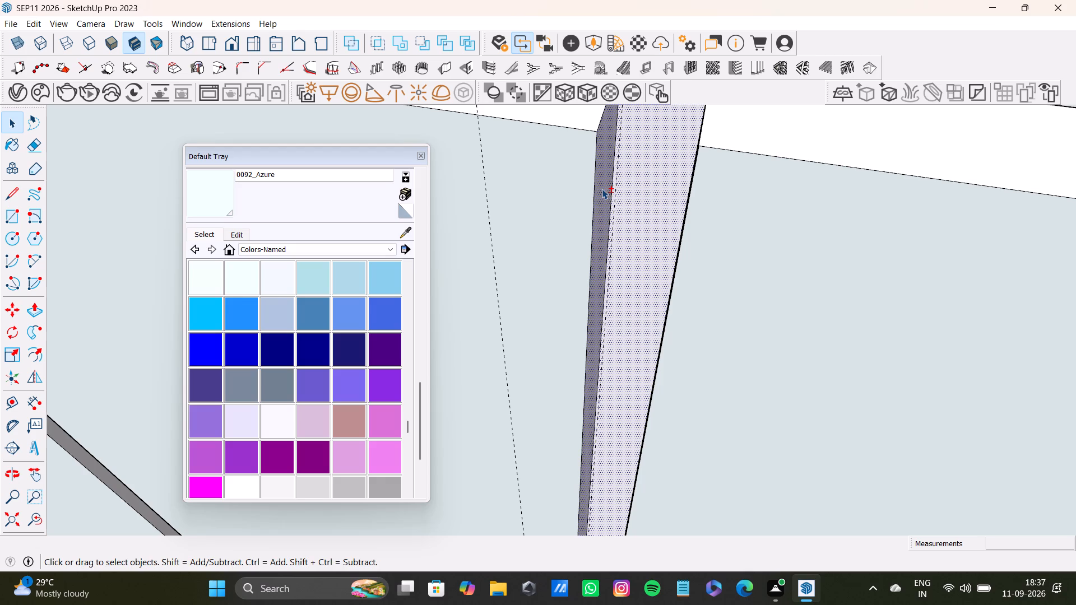
pyautogui.keyDown('shift'); pyautogui.click(403, 232); pyautogui.keyUp('shift')
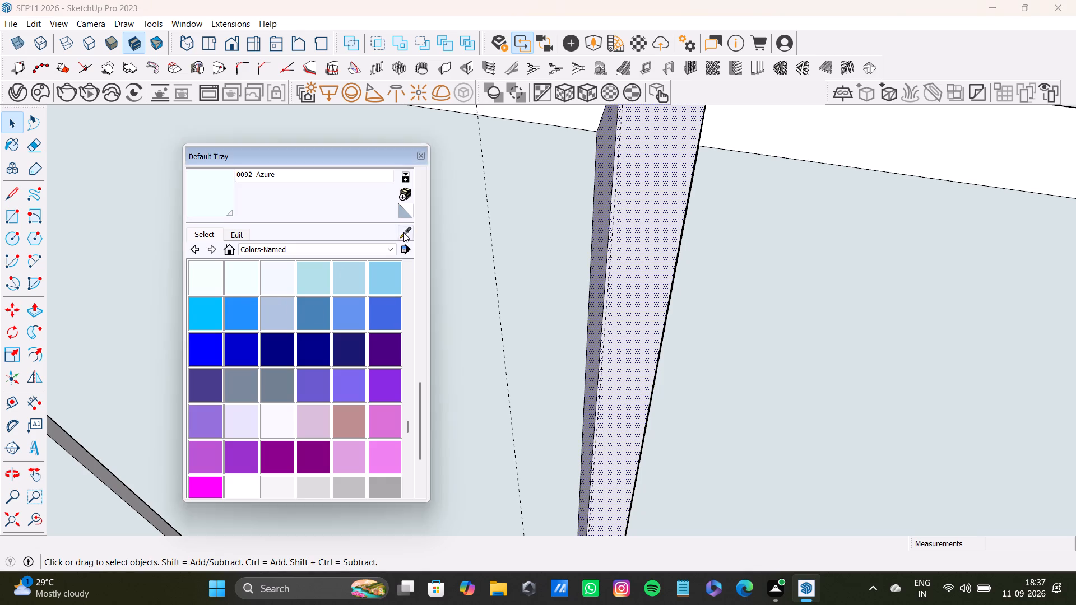
pyautogui.keyDown('shift'); pyautogui.scroll(-11, 407, 249); pyautogui.keyUp('shift')
pyautogui.keyDown('shift'); pyautogui.scroll(-12, 540, 319); pyautogui.keyUp('shift')
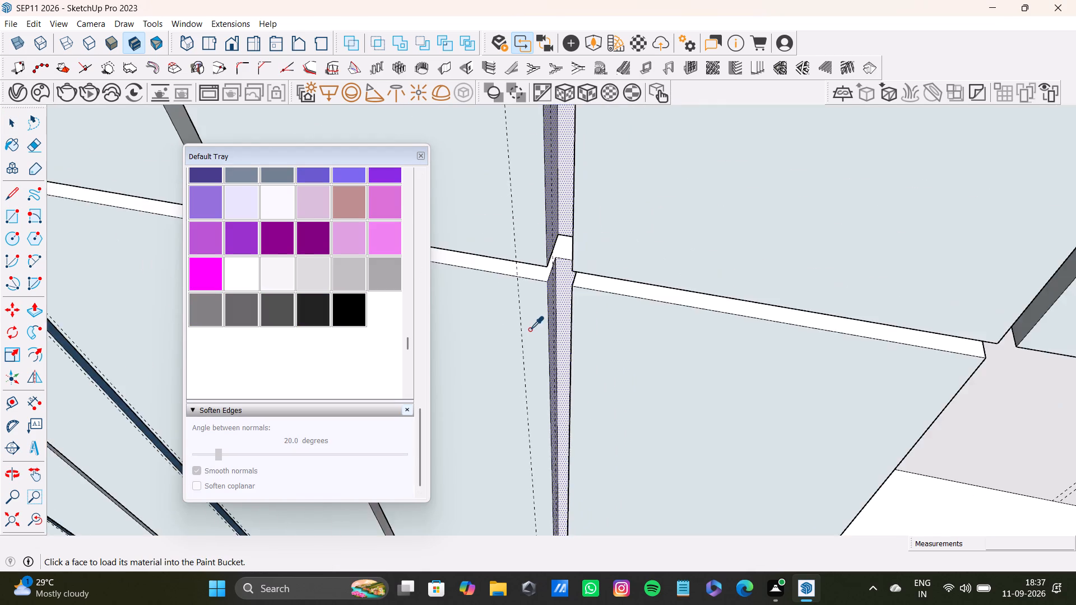
pyautogui.keyDown('shift'); pyautogui.scroll(-16, 530, 329); pyautogui.keyUp('shift')
pyautogui.keyDown('shift'); pyautogui.scroll(10, 699, 263); pyautogui.keyUp('shift')
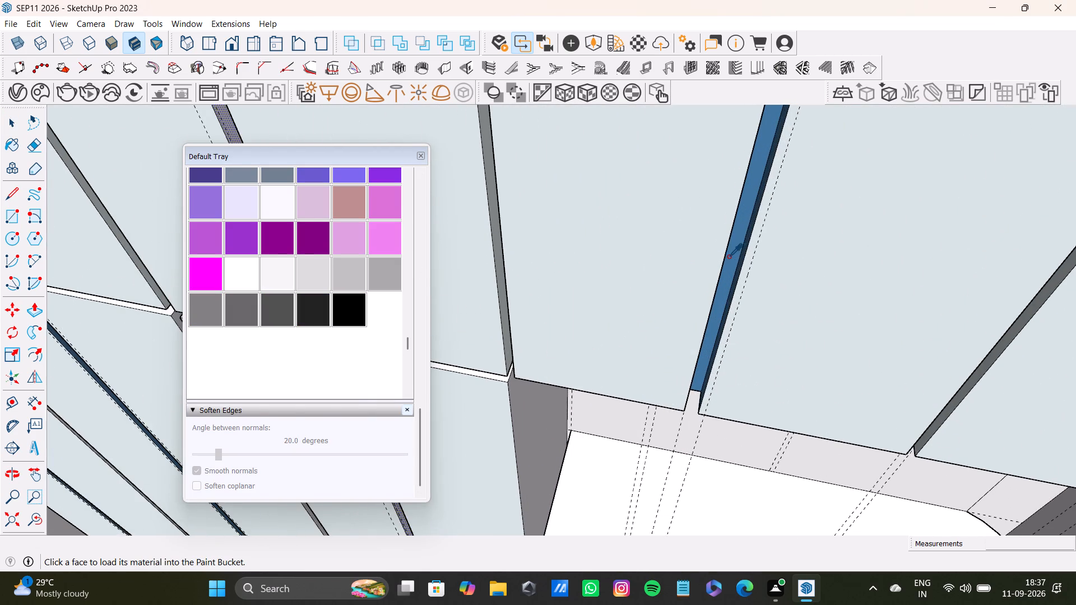
pyautogui.keyDown('shift'); pyautogui.click(734, 255); pyautogui.keyUp('shift')
pyautogui.keyDown('shift'); pyautogui.scroll(-3, 641, 295); pyautogui.keyUp('shift')
pyautogui.keyDown('shift'); pyautogui.scroll(1, 186, 227); pyautogui.keyUp('shift')
pyautogui.keyDown('shift'); pyautogui.scroll(-2, 392, 272); pyautogui.keyUp('shift')
pyautogui.keyDown('shift'); pyautogui.scroll(9, 481, 286); pyautogui.keyUp('shift')
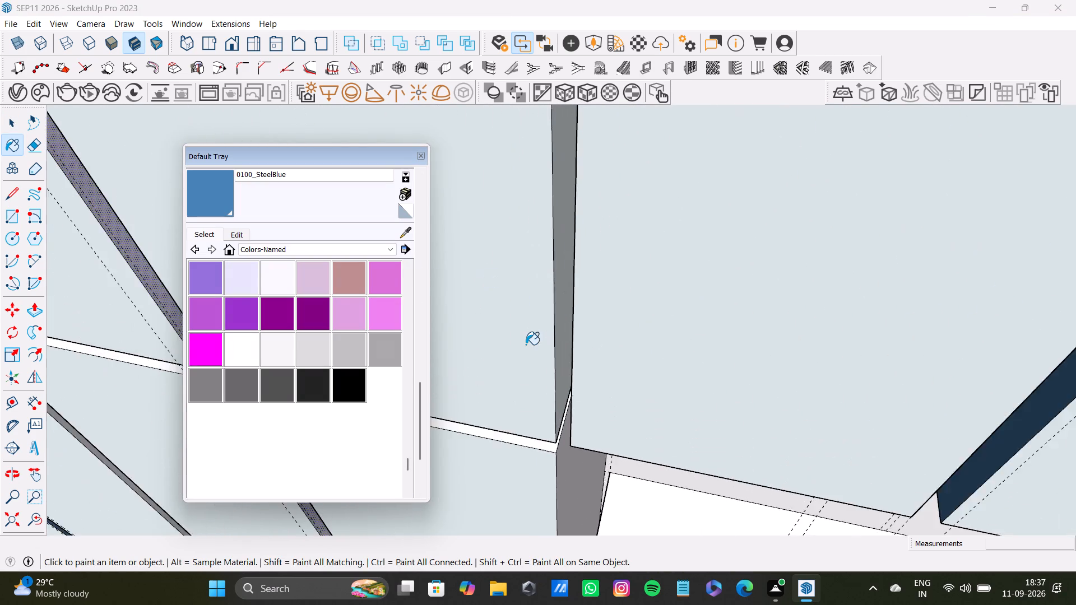
pyautogui.keyDown('shift'); pyautogui.scroll(4, 526, 345); pyautogui.keyUp('shift')
pyautogui.scroll(-9, 526, 348)
pyautogui.moveTo(526, 348); pyautogui.dragTo(762, 371, button='middle')
pyautogui.scroll(2, 539, 353)
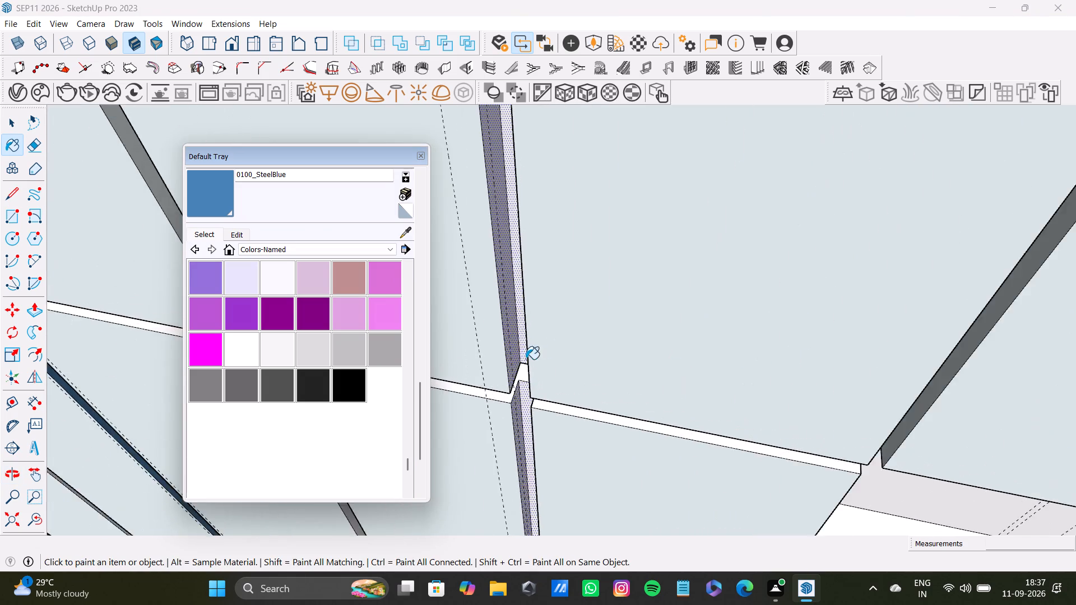
pyautogui.scroll(6, 526, 359)
pyautogui.moveTo(516, 363); pyautogui.dragTo(553, 300, button='middle')
pyautogui.click(539, 285)
# Select the inner faces of the next upper guide-marked groove, above the already painted lower one, and paint them with 0100_SteelBlue.
pyautogui.scroll(-5, 526, 308)
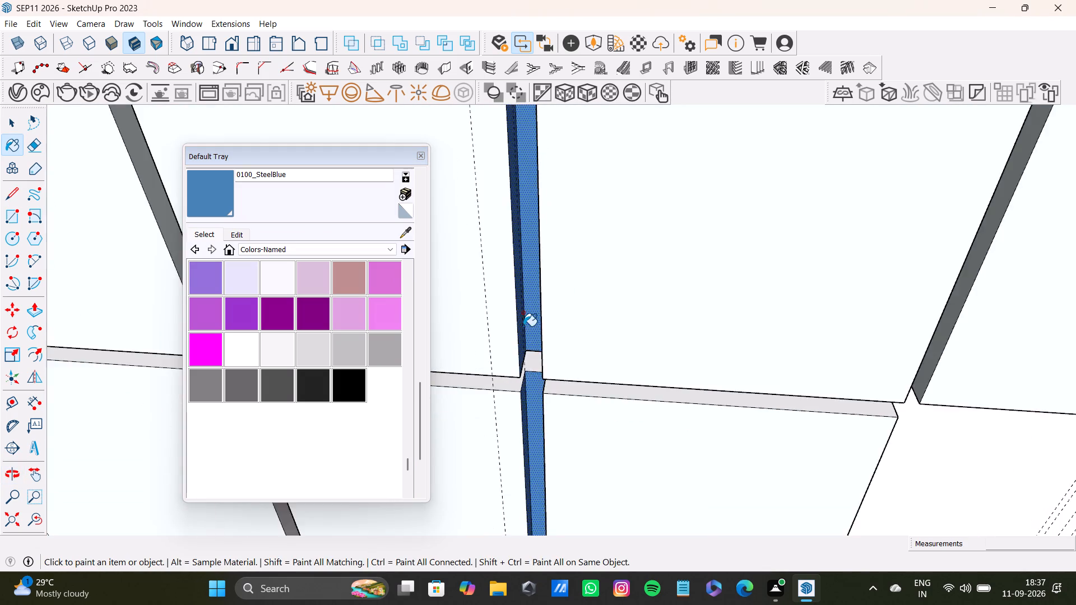
pyautogui.scroll(-14, 523, 326)
pyautogui.keyDown('shift'); pyautogui.moveTo(522, 350); pyautogui.dragTo(669, 338, button='middle'); pyautogui.keyUp('shift')
pyautogui.scroll(2, 560, 311)
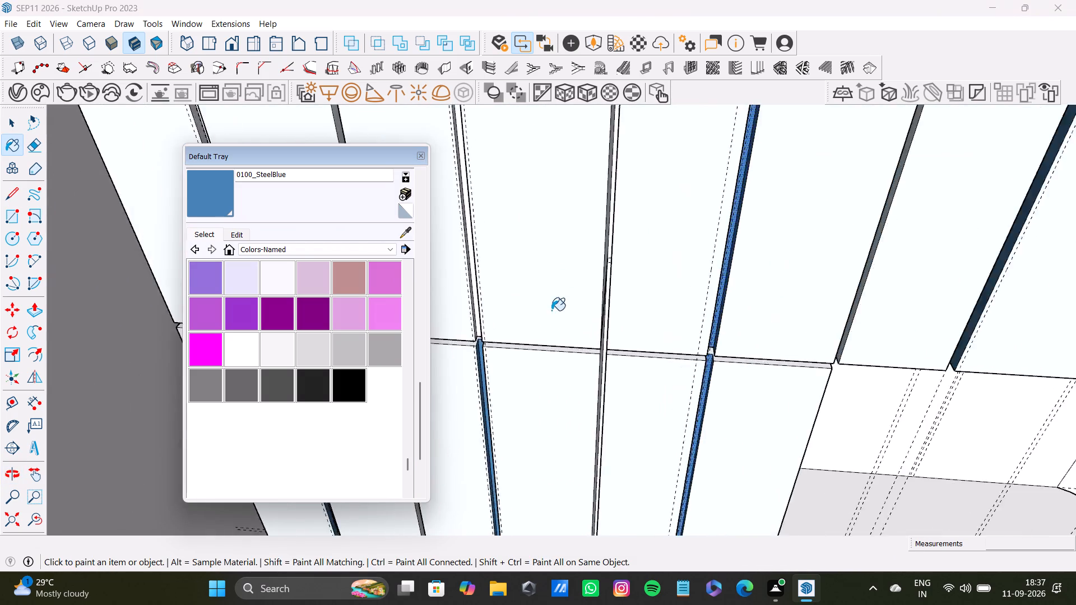
pyautogui.scroll(7, 551, 310)
pyautogui.keyDown('shift'); pyautogui.moveTo(476, 304); pyautogui.dragTo(670, 331, button='middle'); pyautogui.keyUp('shift')
pyautogui.scroll(7, 646, 331)
pyautogui.press('space')
pyautogui.moveTo(646, 334); pyautogui.dragTo(563, 373, button='middle')
pyautogui.keyDown('shift'); pyautogui.scroll(3, 549, 384); pyautogui.keyUp('shift')
pyautogui.keyDown('shift'); pyautogui.click(548, 394); pyautogui.keyUp('shift')
pyautogui.keyDown('shift'); pyautogui.click(568, 370); pyautogui.keyUp('shift')
pyautogui.moveTo(560, 412); pyautogui.dragTo(702, 409, button='middle')
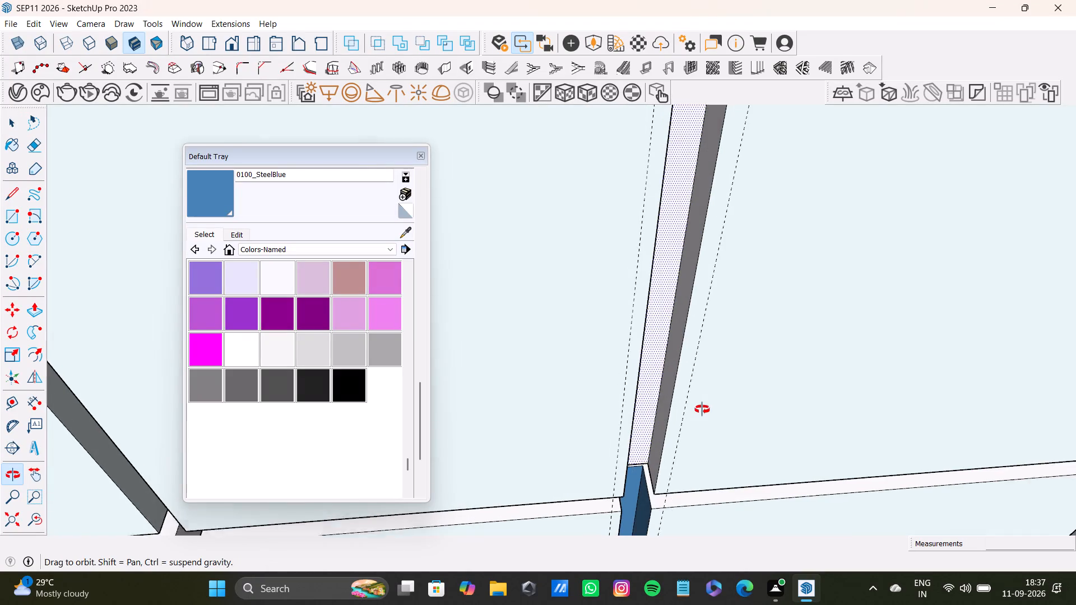
pyautogui.moveTo(702, 409); pyautogui.dragTo(703, 408, button='middle')
pyautogui.keyDown('shift'); pyautogui.click(678, 370); pyautogui.keyUp('shift')
pyautogui.keyDown('shift'); pyautogui.click(212, 196); pyautogui.keyUp('shift')
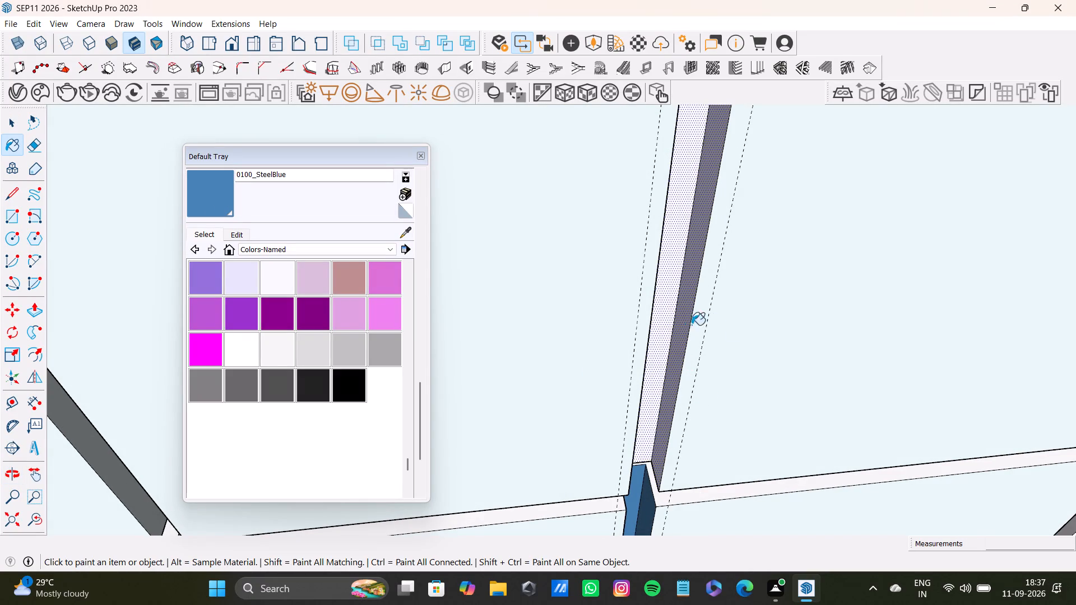
pyautogui.keyDown('shift'); pyautogui.click(680, 321); pyautogui.keyUp('shift')
# Select the inner faces of the next unpainted upper guide-marked groove, farther from the rounded shelf.
pyautogui.keyDown('shift'); pyautogui.scroll(-11, 660, 334); pyautogui.keyUp('shift')
pyautogui.keyDown('shift'); pyautogui.moveTo(606, 369); pyautogui.dragTo(606, 459, button='middle'); pyautogui.keyUp('shift')
pyautogui.keyDown('shift'); pyautogui.scroll(3, 525, 430); pyautogui.keyUp('shift')
pyautogui.keyDown('shift'); pyautogui.scroll(-13, 523, 427); pyautogui.keyUp('shift')
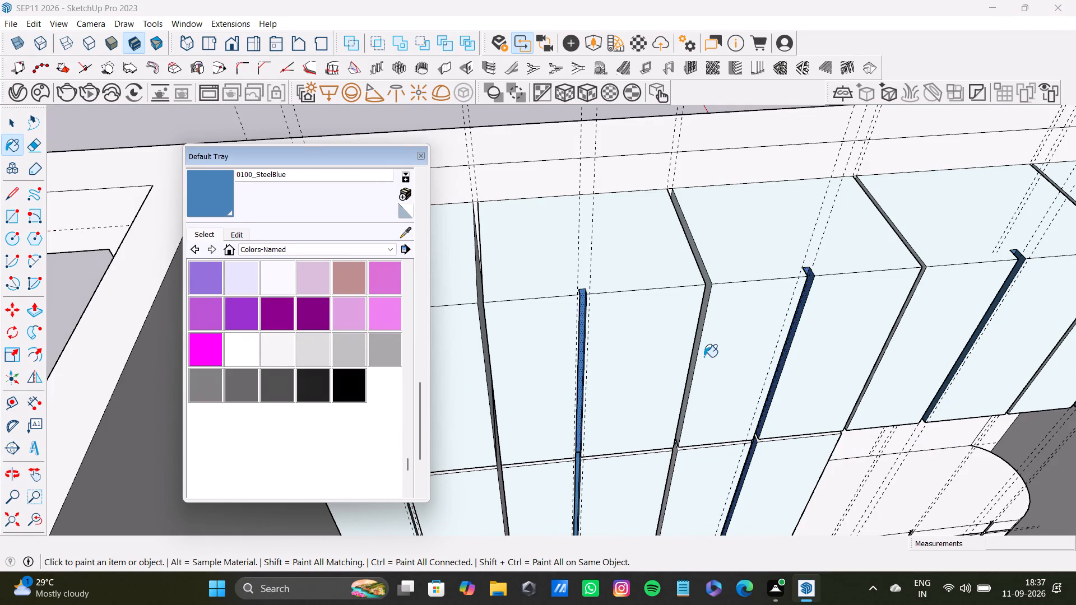
pyautogui.moveTo(706, 356); pyautogui.dragTo(466, 212, button='middle')
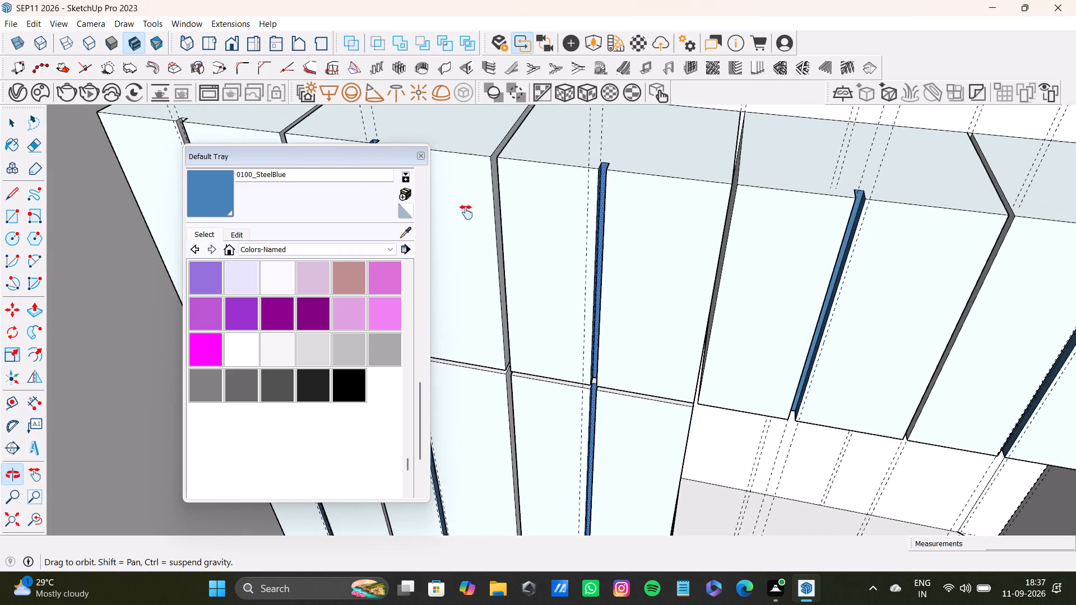
pyautogui.moveTo(466, 212); pyautogui.dragTo(839, 353, button='middle')
pyautogui.scroll(7, 604, 318)
pyautogui.press('space')
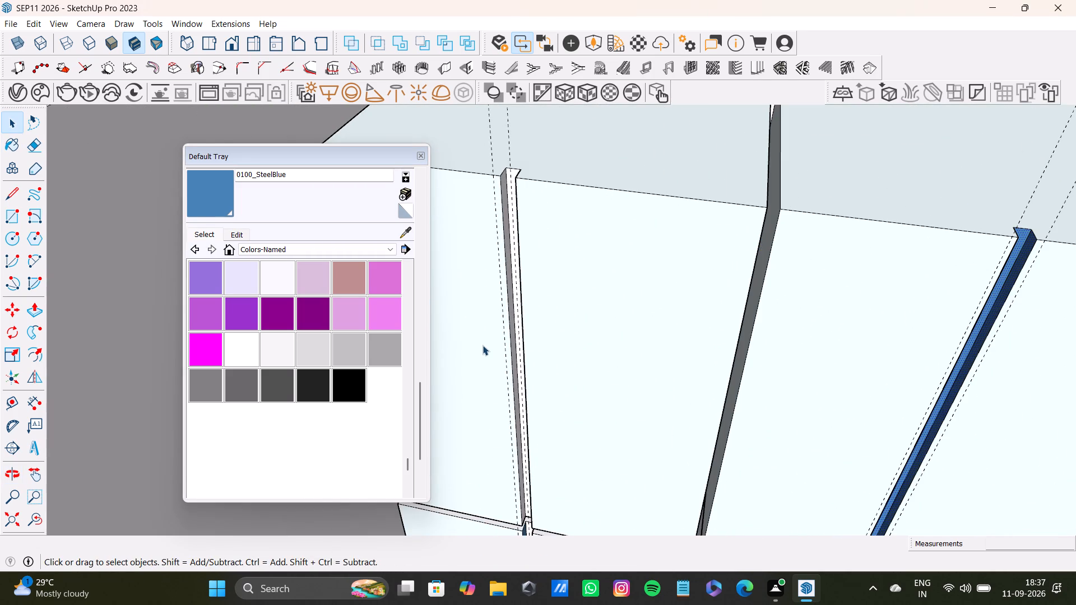
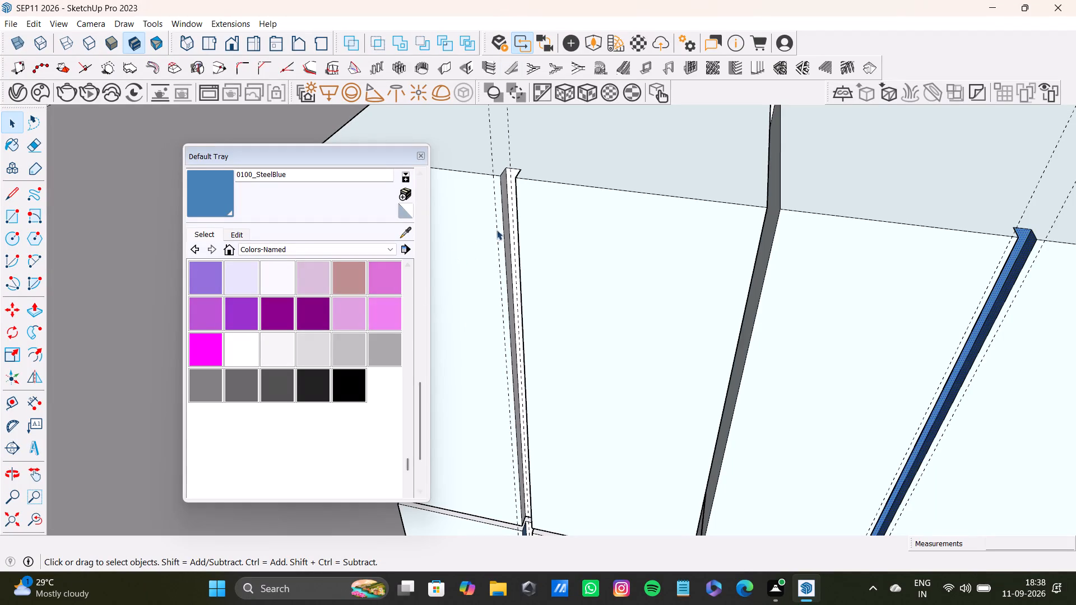
# Select the inner faces of the upper guide-marked groove farthest from the rounded shelf and paint them with 0100_SteelBlue.
pyautogui.scroll(5, 539, 207)
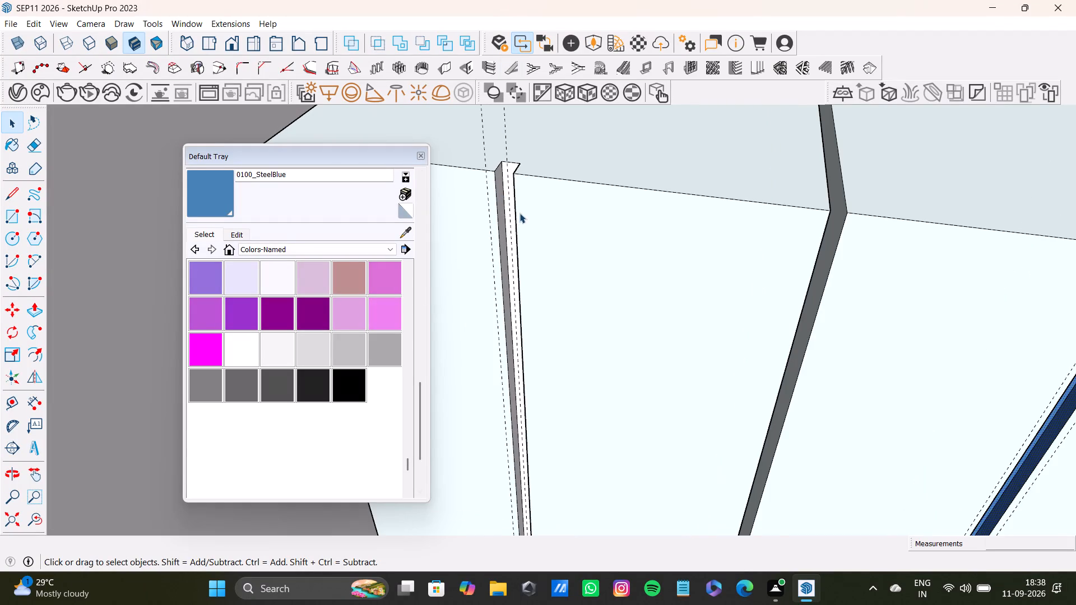
pyautogui.scroll(15, 525, 179)
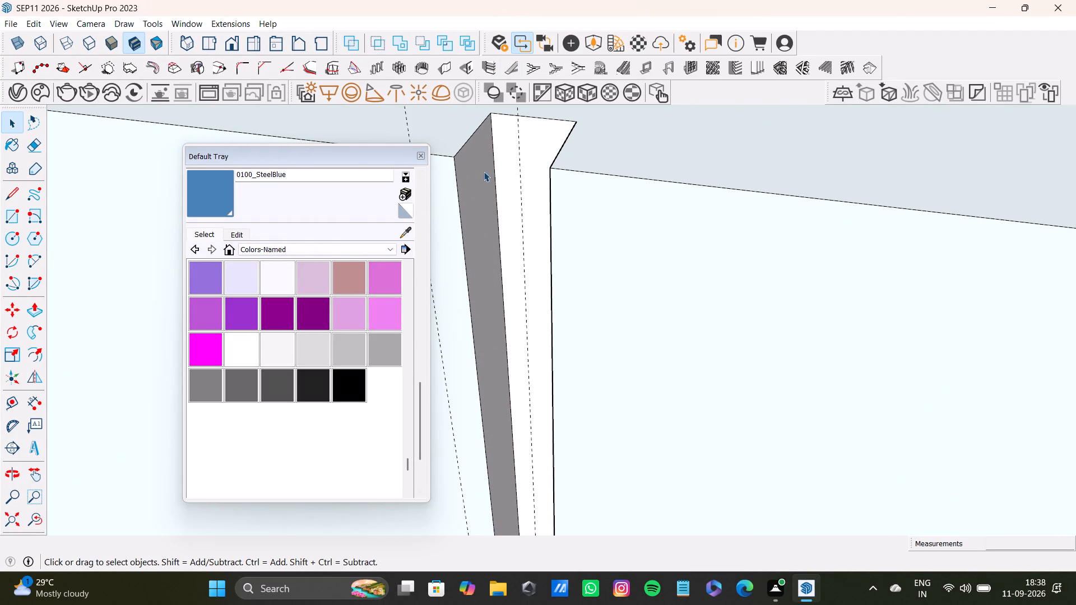
pyautogui.scroll(-4, 484, 173)
pyautogui.keyDown('shift'); pyautogui.moveTo(512, 169); pyautogui.dragTo(530, 272, button='middle'); pyautogui.keyUp('shift')
pyautogui.moveTo(548, 273); pyautogui.dragTo(598, 267, button='middle')
pyautogui.scroll(3, 556, 280)
pyautogui.moveTo(543, 294); pyautogui.dragTo(684, 289, button='middle')
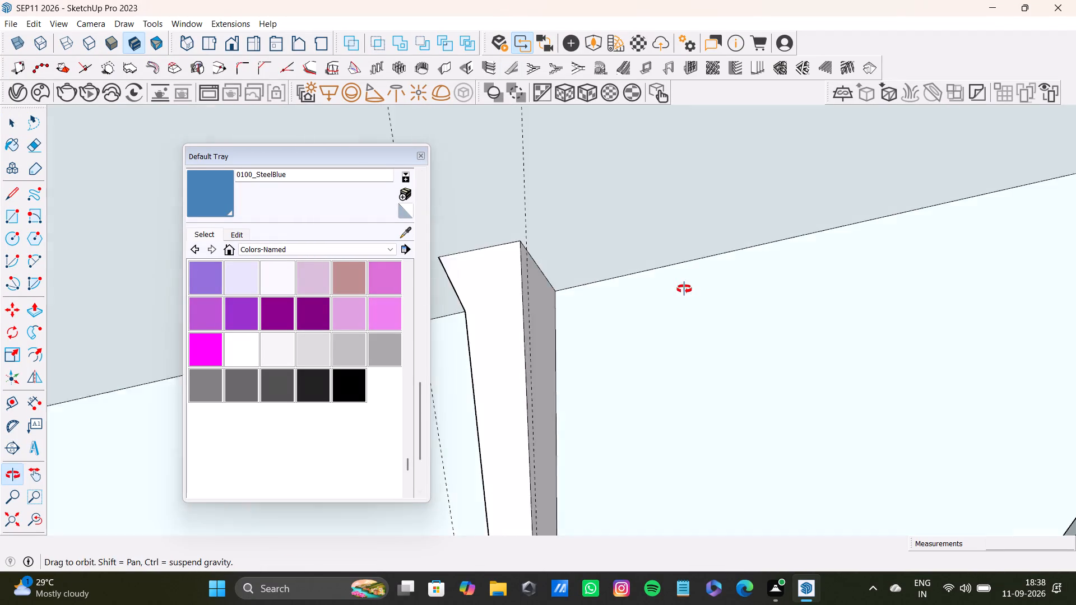
pyautogui.moveTo(684, 289); pyautogui.dragTo(685, 289, button='middle')
pyautogui.press('space')
pyautogui.keyDown('shift'); pyautogui.click(541, 311); pyautogui.keyUp('shift')
pyautogui.keyDown('shift'); pyautogui.click(500, 287); pyautogui.keyUp('shift')
pyautogui.moveTo(638, 324); pyautogui.dragTo(368, 350, button='middle')
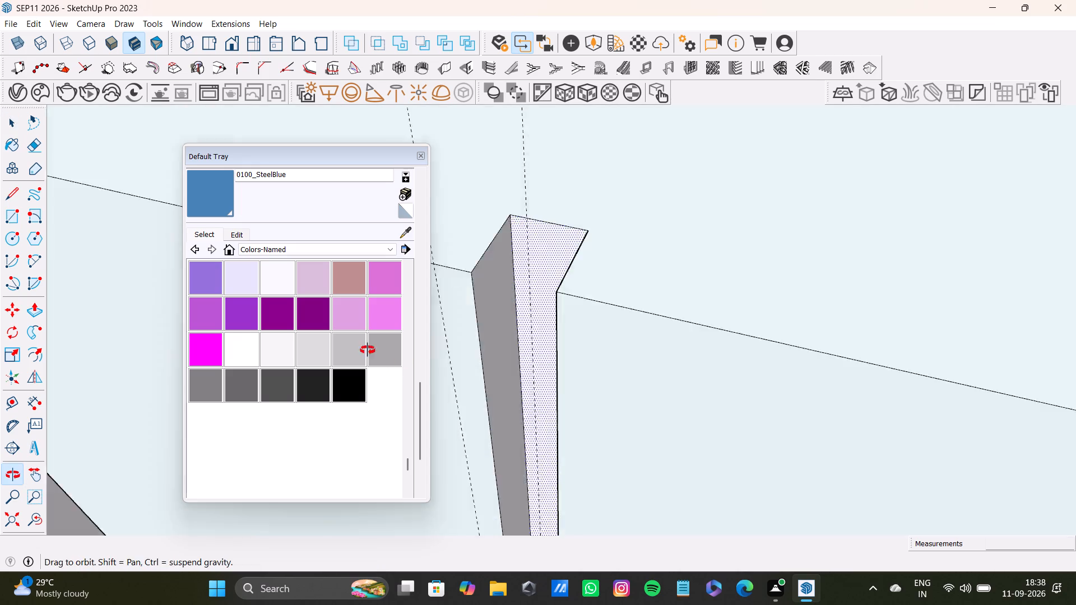
pyautogui.moveTo(368, 350); pyautogui.dragTo(363, 328, button='middle')
pyautogui.scroll(2, 495, 290)
pyautogui.keyDown('shift'); pyautogui.click(505, 277); pyautogui.keyUp('shift')
pyautogui.keyDown('shift'); pyautogui.click(220, 192); pyautogui.keyUp('shift')
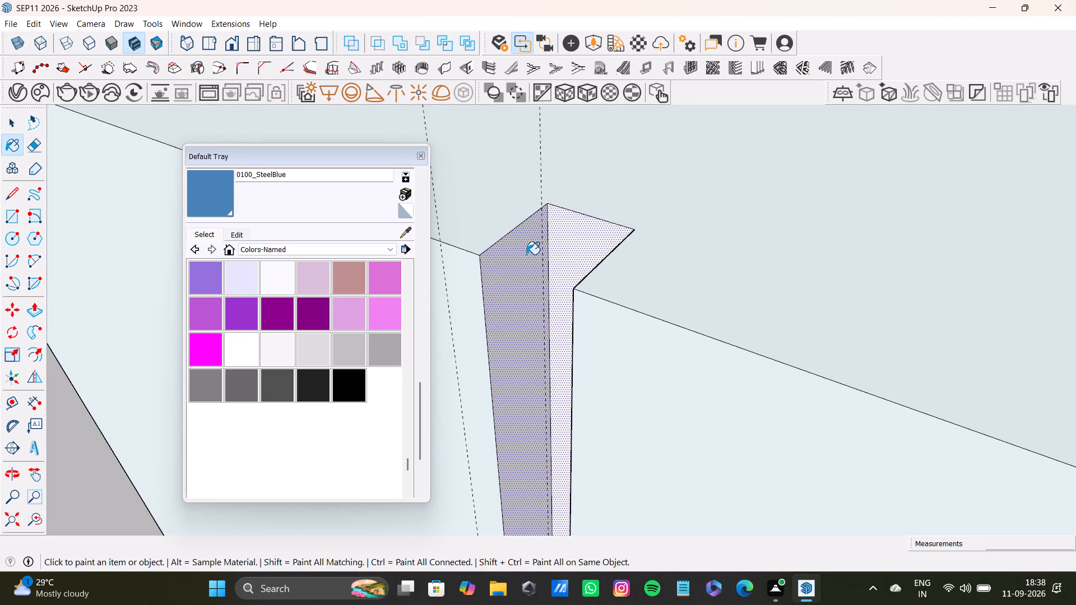
pyautogui.keyDown('shift'); pyautogui.click(526, 254); pyautogui.keyUp('shift')
pyautogui.keyDown('shift'); pyautogui.scroll(-20, 520, 260); pyautogui.keyUp('shift')
pyautogui.keyDown('shift'); pyautogui.scroll(-3, 520, 260); pyautogui.keyUp('shift')
# Select the inner faces of the lower guide-marked groove directly beneath it and paint them with 0100_SteelBlue.
pyautogui.moveTo(556, 359); pyautogui.dragTo(540, 147, button='middle')
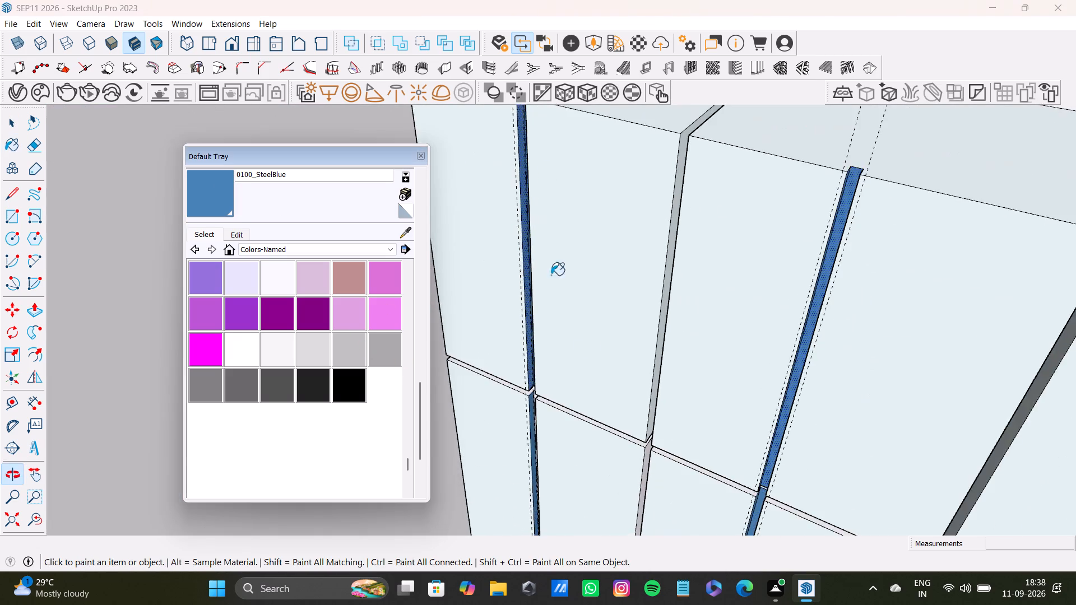
pyautogui.scroll(2, 607, 395)
pyautogui.scroll(12, 546, 442)
pyautogui.moveTo(497, 398); pyautogui.dragTo(664, 366, button='middle')
pyautogui.scroll(5, 593, 342)
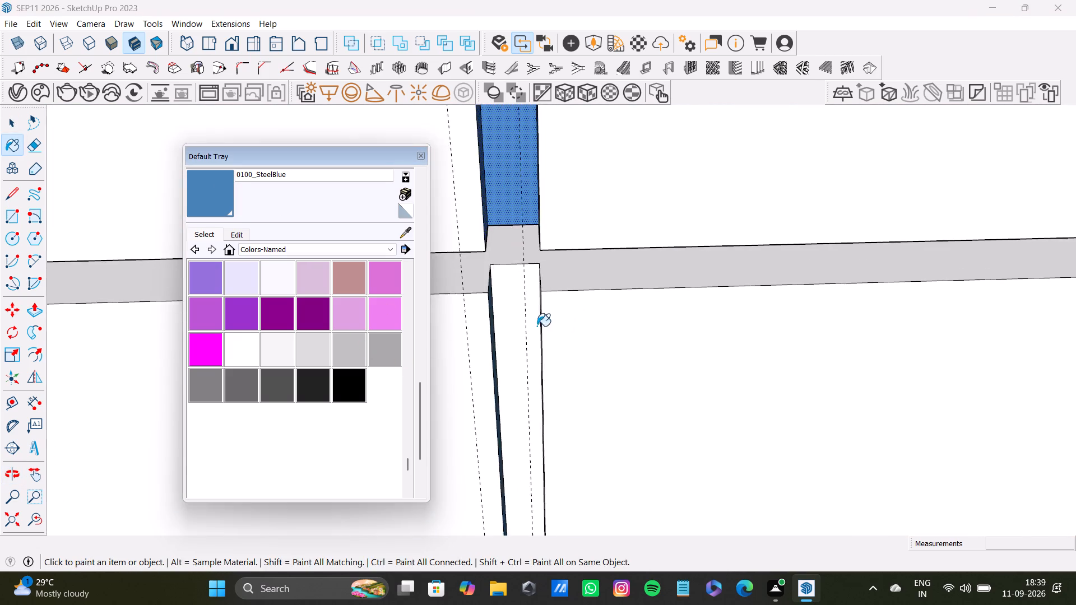
pyautogui.scroll(2, 537, 326)
pyautogui.press('space')
pyautogui.keyDown('shift'); pyautogui.click(498, 283); pyautogui.keyUp('shift')
pyautogui.moveTo(535, 352); pyautogui.dragTo(658, 348, button='middle')
pyautogui.keyDown('shift'); pyautogui.scroll(1, 539, 324); pyautogui.keyUp('shift')
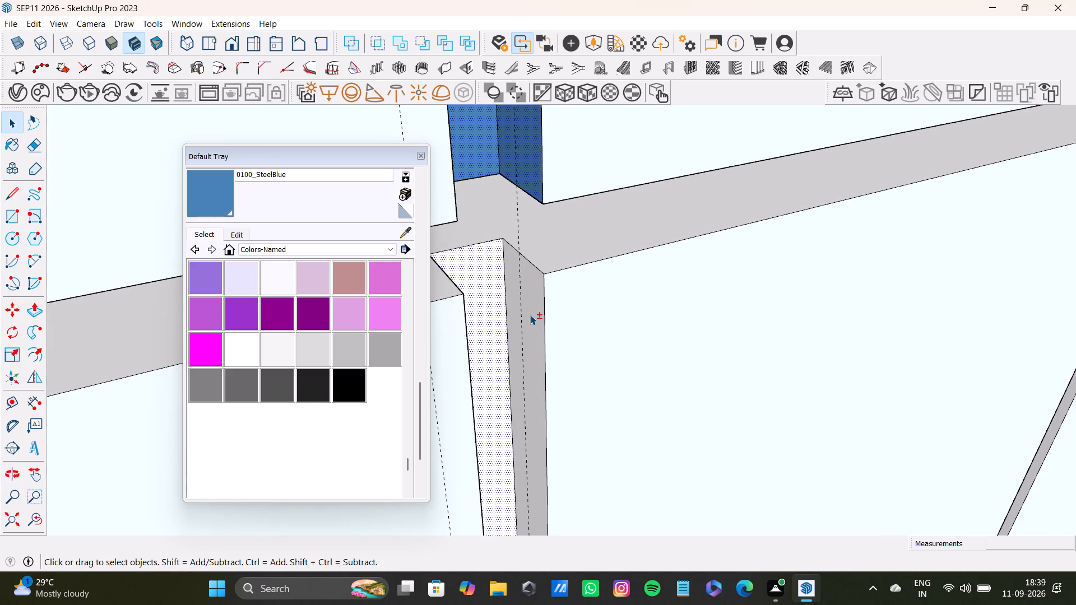
pyautogui.keyDown('shift'); pyautogui.click(530, 315); pyautogui.keyUp('shift')
pyautogui.keyDown('shift'); pyautogui.moveTo(203, 197); pyautogui.dragTo(210, 197); pyautogui.keyUp('shift')
pyautogui.keyDown('shift'); pyautogui.click(485, 276); pyautogui.keyUp('shift')
pyautogui.keyDown('shift'); pyautogui.scroll(-3, 486, 295); pyautogui.keyUp('shift')
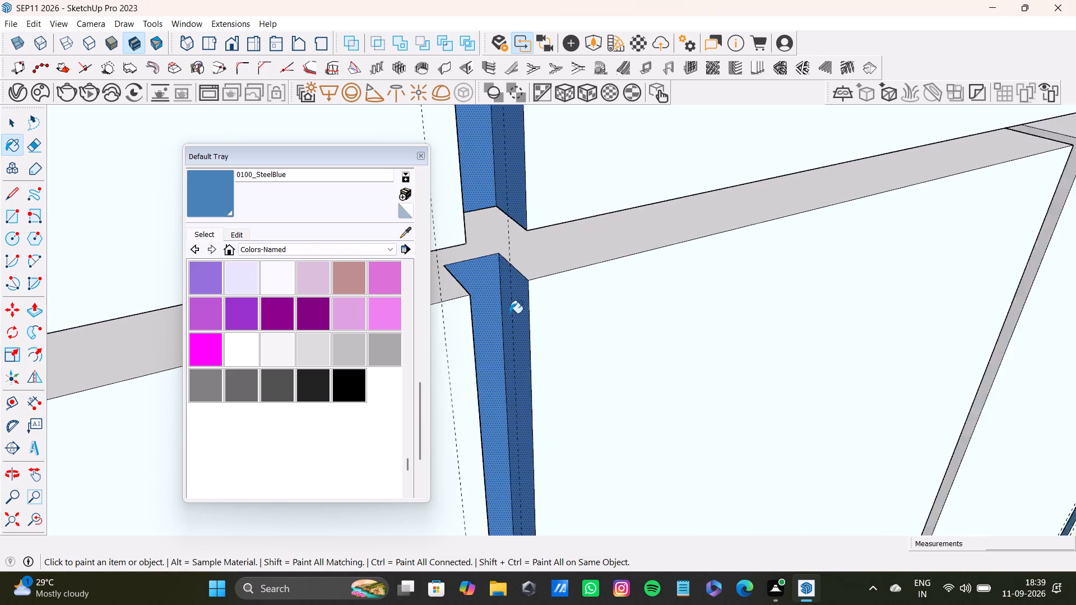
# Examine the wardrobe front from several angles to check the upper and lower grooves for unpainted faces.
pyautogui.keyDown('shift'); pyautogui.scroll(-17, 509, 313); pyautogui.keyUp('shift')
pyautogui.keyDown('shift'); pyautogui.moveTo(848, 304); pyautogui.dragTo(460, 468, button='middle'); pyautogui.keyUp('shift')
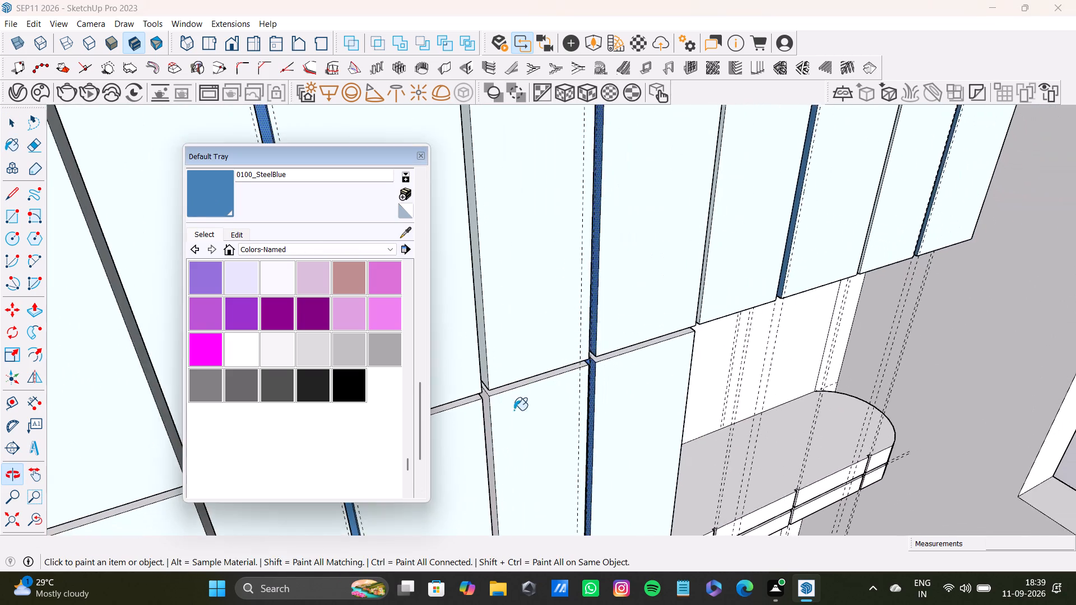
pyautogui.scroll(3, 603, 346)
pyautogui.moveTo(630, 334); pyautogui.dragTo(385, 351, button='middle')
pyautogui.scroll(-8, 635, 343)
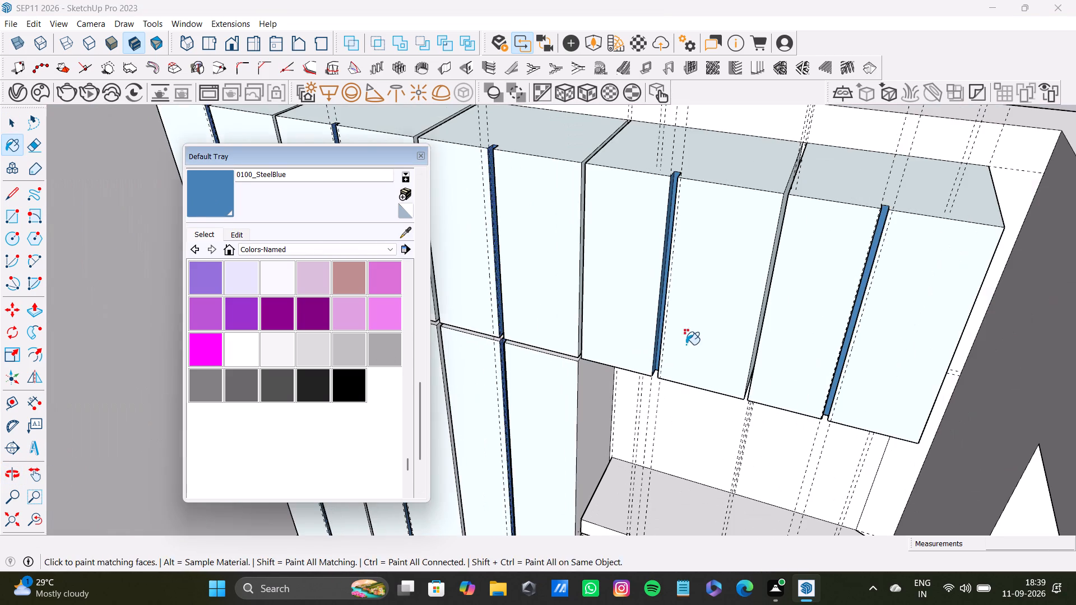
pyautogui.keyDown('shift'); pyautogui.moveTo(686, 345); pyautogui.dragTo(849, 383, button='middle'); pyautogui.keyUp('shift')
pyautogui.scroll(7, 660, 329)
pyautogui.press('space')
pyautogui.scroll(-8, 656, 346)
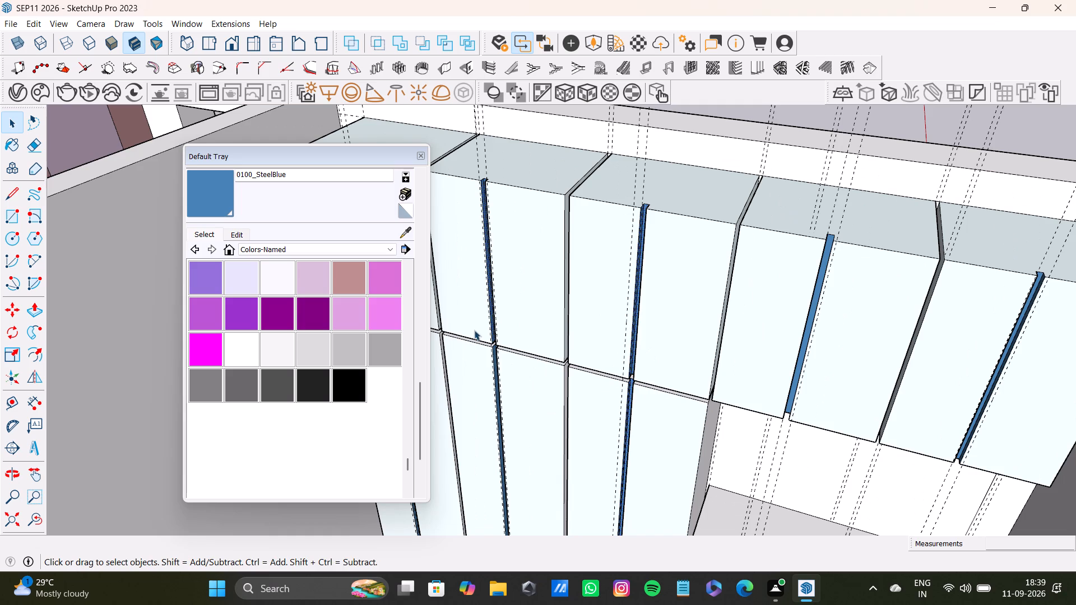
pyautogui.scroll(-6, 488, 293)
pyautogui.moveTo(535, 369); pyautogui.dragTo(599, 318, button='middle')
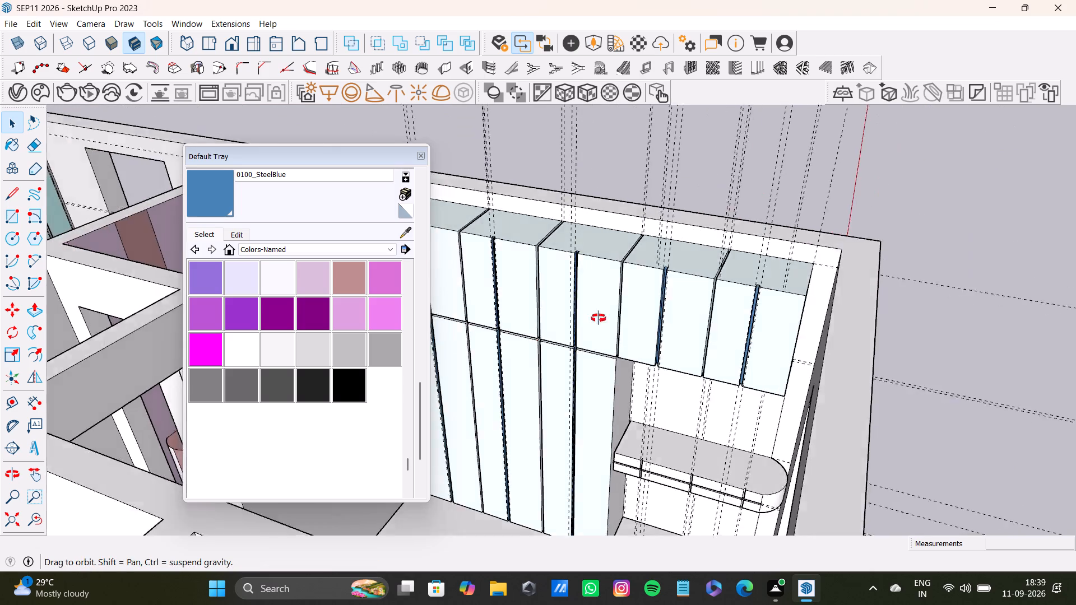
pyautogui.moveTo(599, 318); pyautogui.dragTo(691, 291, button='middle')
# Select a middle face of the horizontal door gap, sample 0092_Azure from a door, and paint it and the adjoining gap face nearer the shelf.
pyautogui.scroll(7, 536, 310)
pyautogui.moveTo(508, 281); pyautogui.dragTo(434, 462, button='middle')
pyautogui.scroll(8, 526, 375)
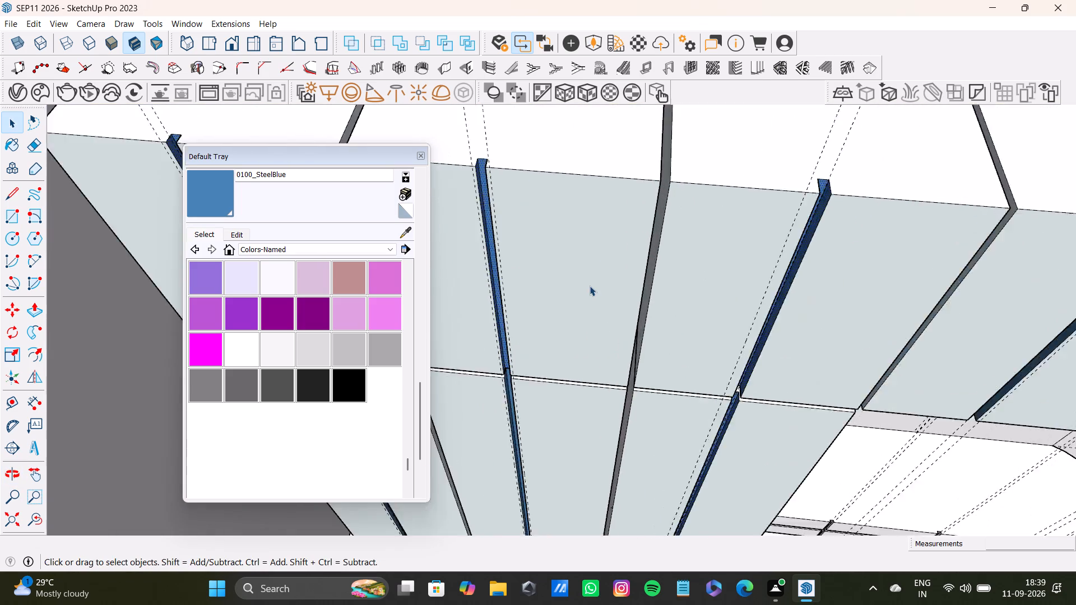
pyautogui.scroll(3, 590, 286)
pyautogui.moveTo(625, 279); pyautogui.dragTo(563, 325, button='middle')
pyautogui.scroll(5, 583, 388)
pyautogui.moveTo(597, 414); pyautogui.dragTo(640, 216, button='middle')
pyautogui.scroll(1, 647, 331)
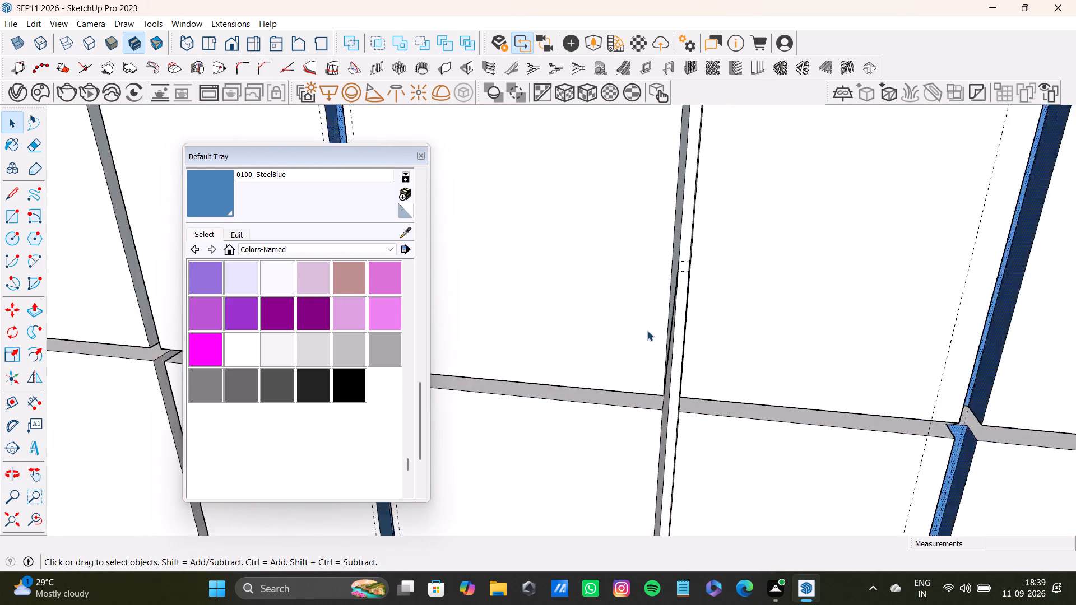
pyautogui.scroll(8, 647, 331)
pyautogui.click(651, 446)
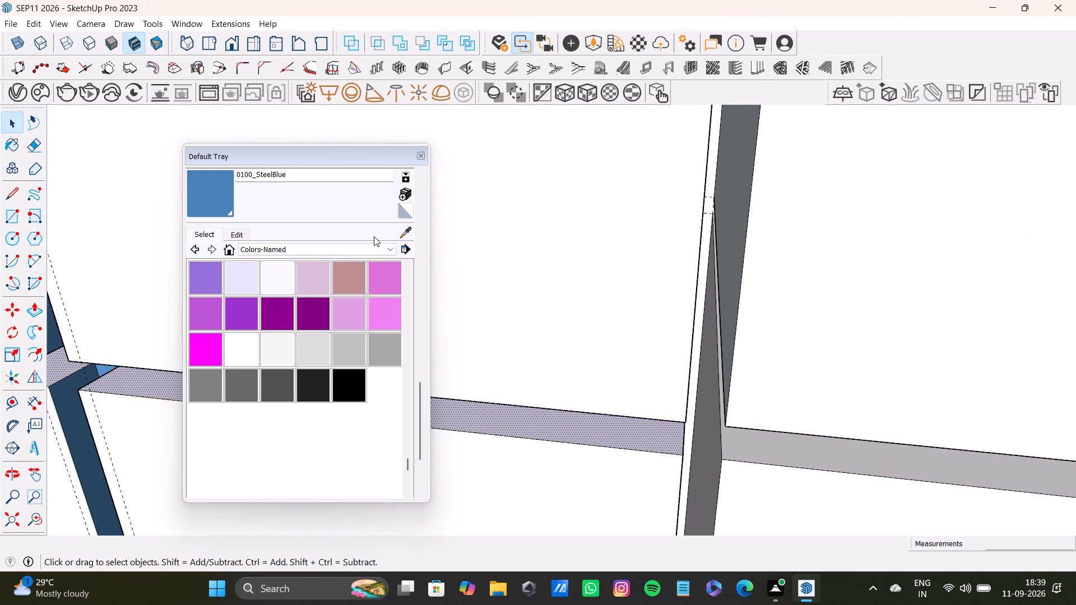
pyautogui.click(410, 232)
pyautogui.click(605, 269)
pyautogui.click(648, 435)
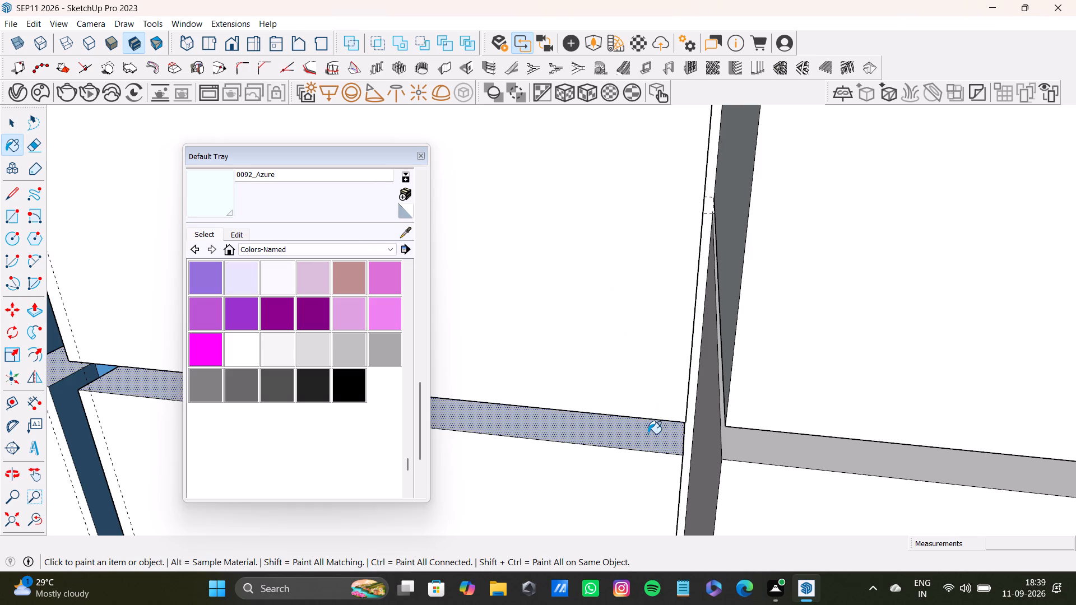
pyautogui.scroll(-8, 648, 434)
pyautogui.scroll(6, 720, 434)
pyautogui.click(699, 439)
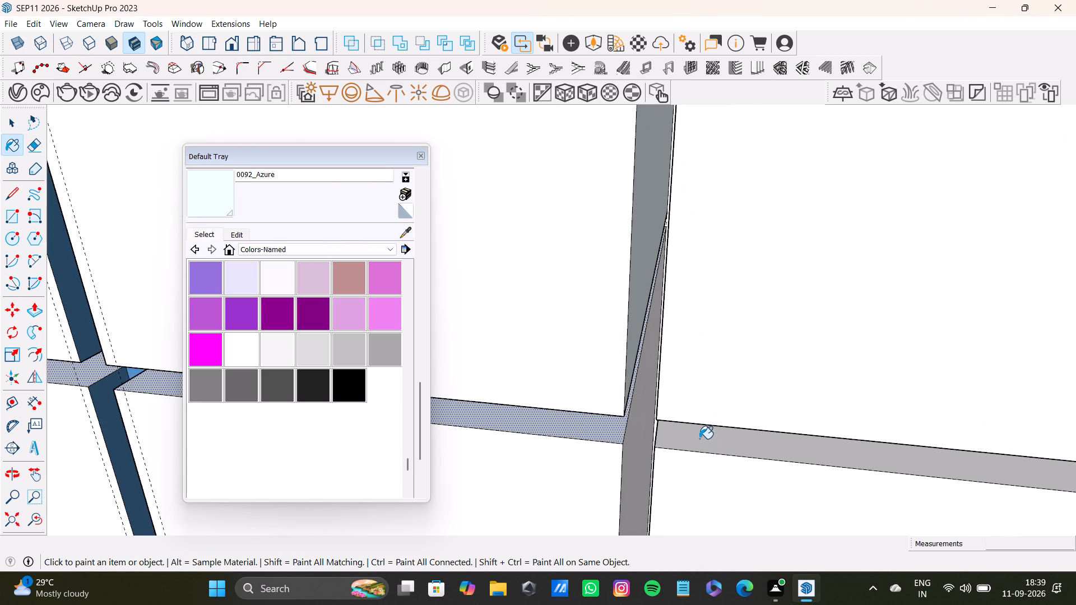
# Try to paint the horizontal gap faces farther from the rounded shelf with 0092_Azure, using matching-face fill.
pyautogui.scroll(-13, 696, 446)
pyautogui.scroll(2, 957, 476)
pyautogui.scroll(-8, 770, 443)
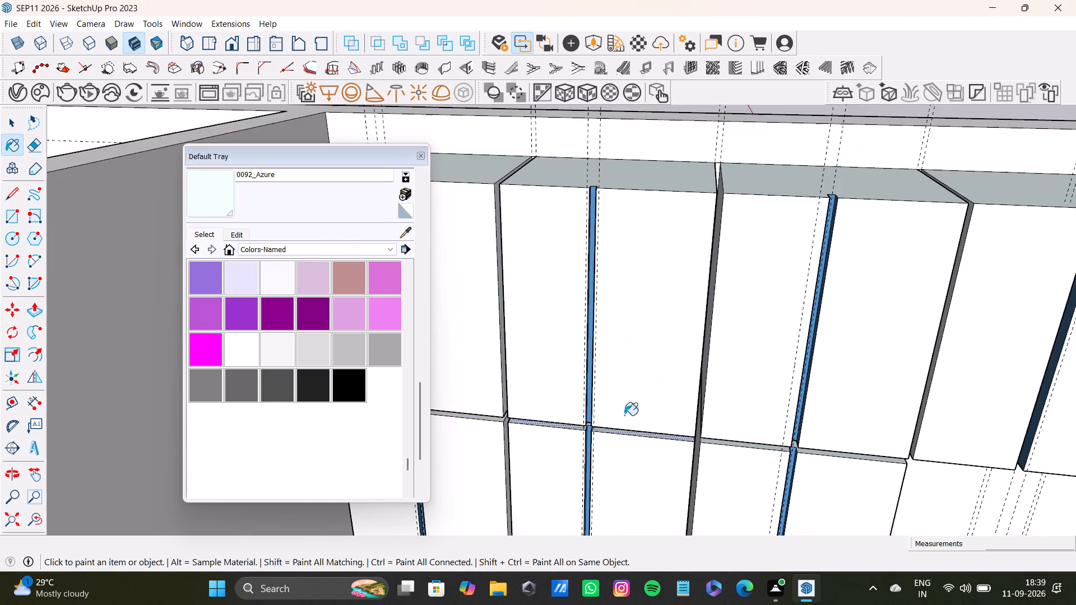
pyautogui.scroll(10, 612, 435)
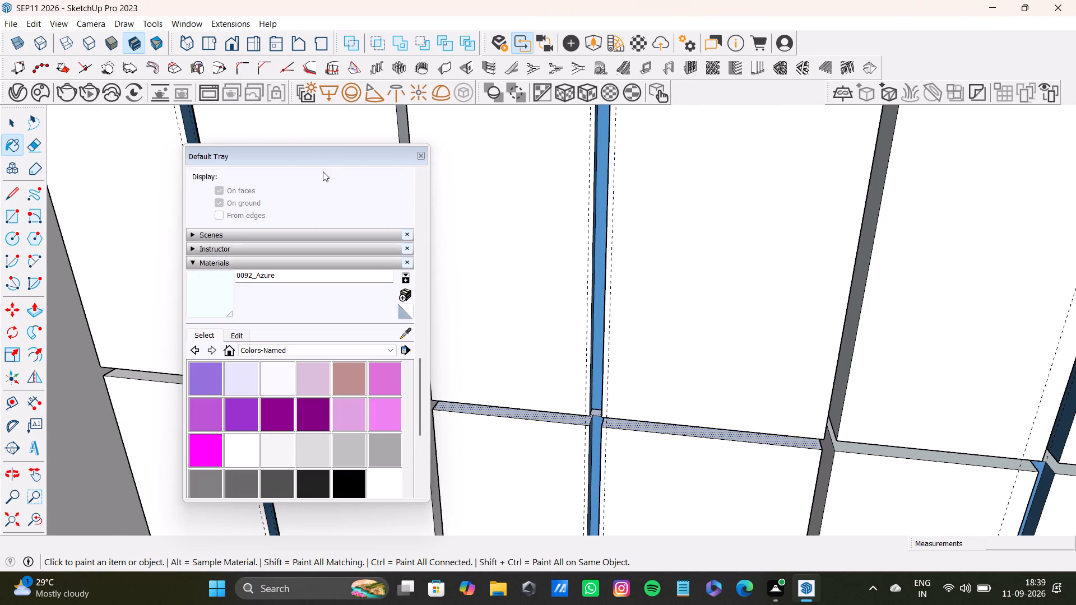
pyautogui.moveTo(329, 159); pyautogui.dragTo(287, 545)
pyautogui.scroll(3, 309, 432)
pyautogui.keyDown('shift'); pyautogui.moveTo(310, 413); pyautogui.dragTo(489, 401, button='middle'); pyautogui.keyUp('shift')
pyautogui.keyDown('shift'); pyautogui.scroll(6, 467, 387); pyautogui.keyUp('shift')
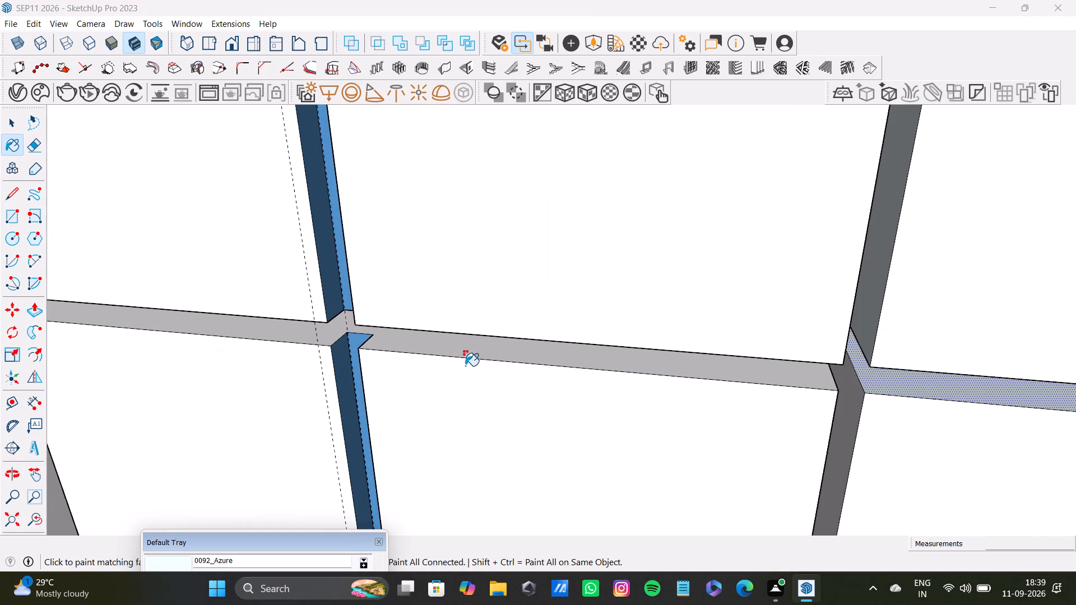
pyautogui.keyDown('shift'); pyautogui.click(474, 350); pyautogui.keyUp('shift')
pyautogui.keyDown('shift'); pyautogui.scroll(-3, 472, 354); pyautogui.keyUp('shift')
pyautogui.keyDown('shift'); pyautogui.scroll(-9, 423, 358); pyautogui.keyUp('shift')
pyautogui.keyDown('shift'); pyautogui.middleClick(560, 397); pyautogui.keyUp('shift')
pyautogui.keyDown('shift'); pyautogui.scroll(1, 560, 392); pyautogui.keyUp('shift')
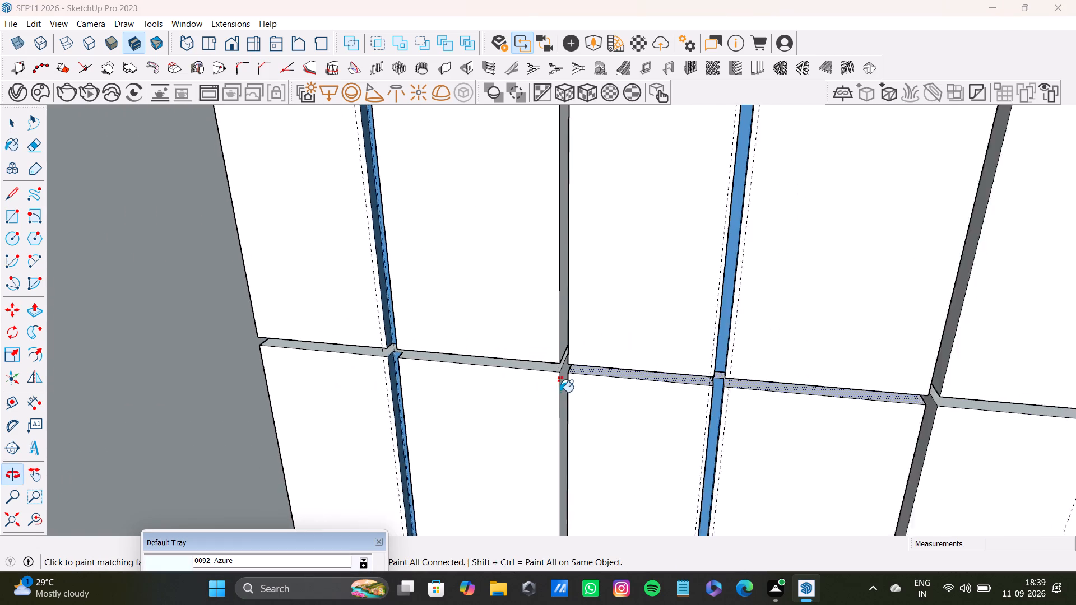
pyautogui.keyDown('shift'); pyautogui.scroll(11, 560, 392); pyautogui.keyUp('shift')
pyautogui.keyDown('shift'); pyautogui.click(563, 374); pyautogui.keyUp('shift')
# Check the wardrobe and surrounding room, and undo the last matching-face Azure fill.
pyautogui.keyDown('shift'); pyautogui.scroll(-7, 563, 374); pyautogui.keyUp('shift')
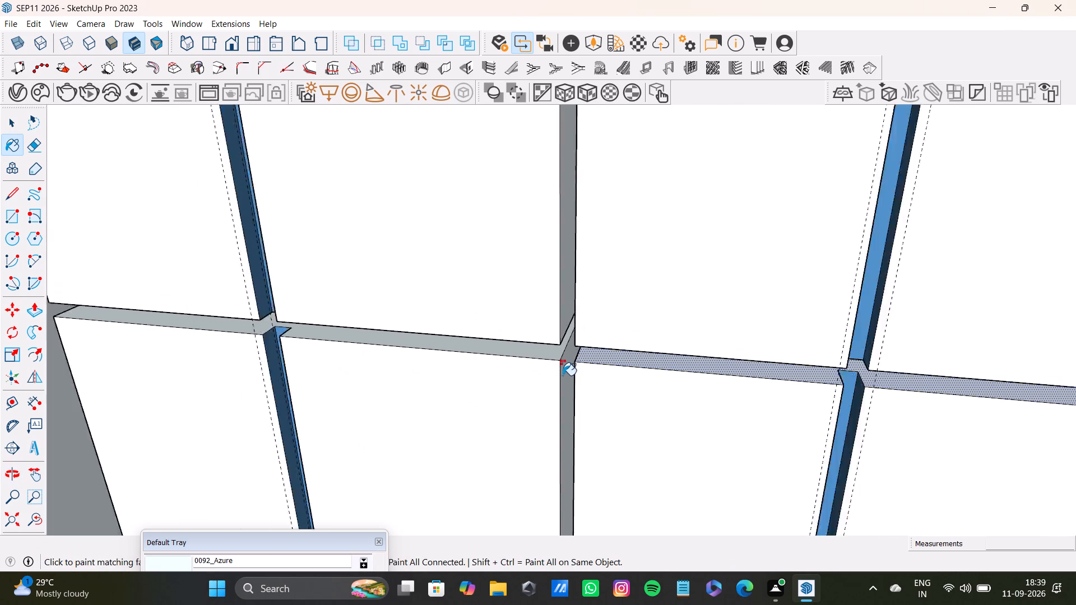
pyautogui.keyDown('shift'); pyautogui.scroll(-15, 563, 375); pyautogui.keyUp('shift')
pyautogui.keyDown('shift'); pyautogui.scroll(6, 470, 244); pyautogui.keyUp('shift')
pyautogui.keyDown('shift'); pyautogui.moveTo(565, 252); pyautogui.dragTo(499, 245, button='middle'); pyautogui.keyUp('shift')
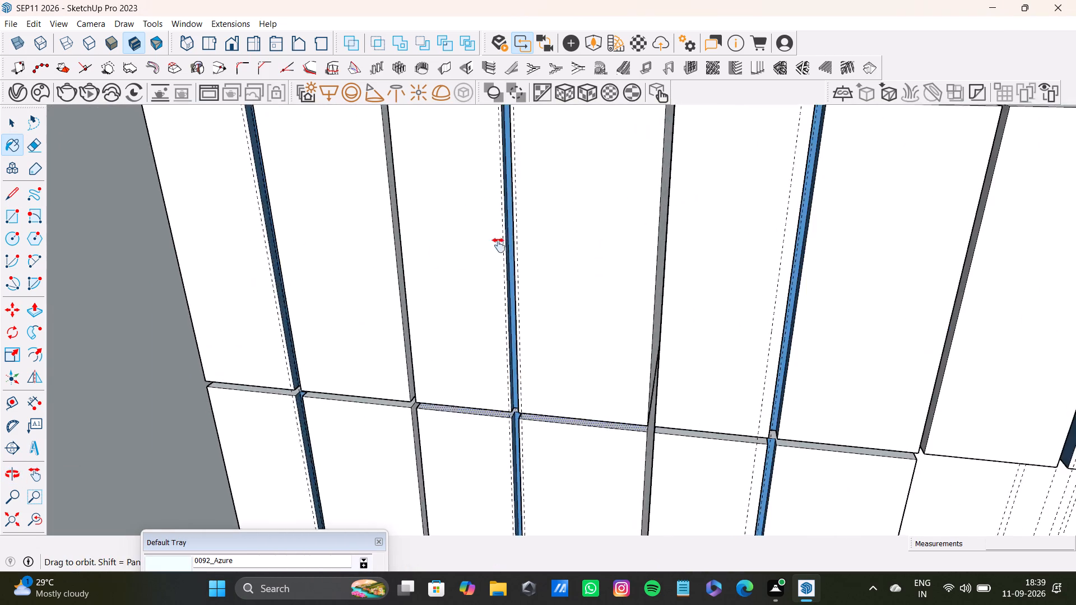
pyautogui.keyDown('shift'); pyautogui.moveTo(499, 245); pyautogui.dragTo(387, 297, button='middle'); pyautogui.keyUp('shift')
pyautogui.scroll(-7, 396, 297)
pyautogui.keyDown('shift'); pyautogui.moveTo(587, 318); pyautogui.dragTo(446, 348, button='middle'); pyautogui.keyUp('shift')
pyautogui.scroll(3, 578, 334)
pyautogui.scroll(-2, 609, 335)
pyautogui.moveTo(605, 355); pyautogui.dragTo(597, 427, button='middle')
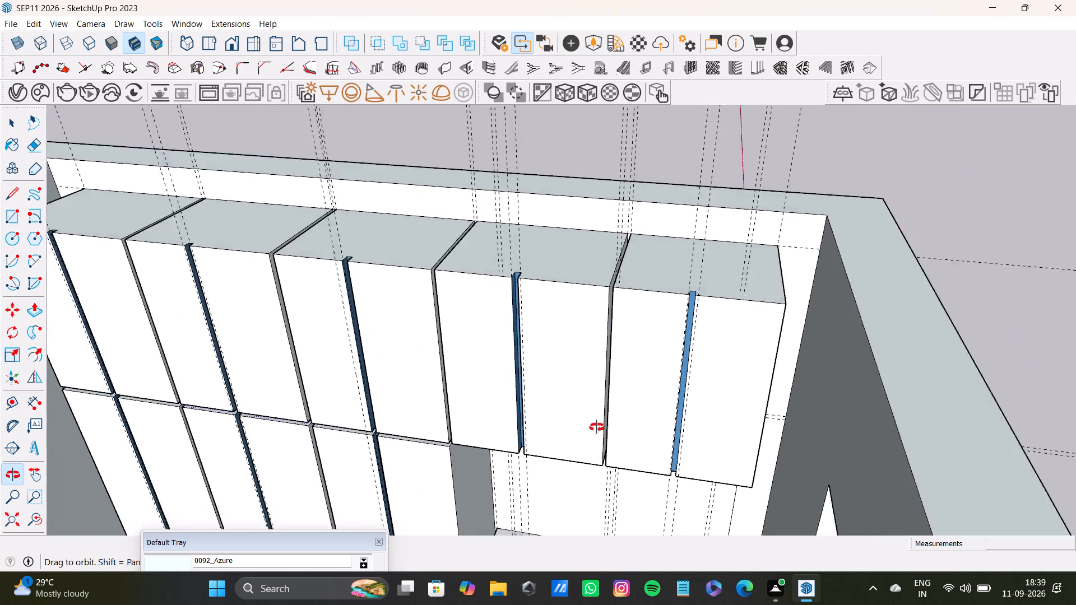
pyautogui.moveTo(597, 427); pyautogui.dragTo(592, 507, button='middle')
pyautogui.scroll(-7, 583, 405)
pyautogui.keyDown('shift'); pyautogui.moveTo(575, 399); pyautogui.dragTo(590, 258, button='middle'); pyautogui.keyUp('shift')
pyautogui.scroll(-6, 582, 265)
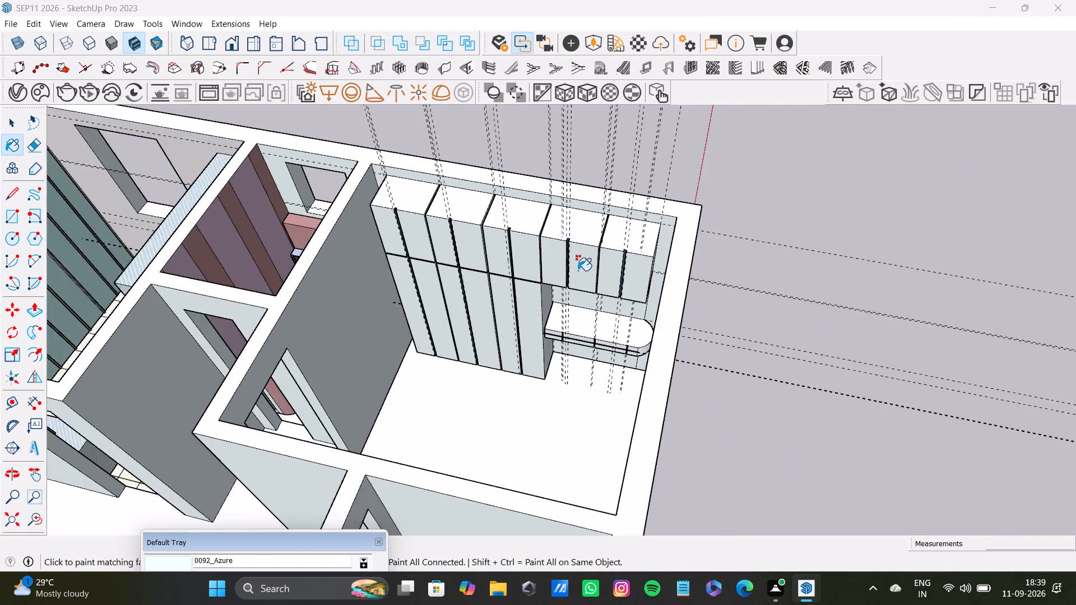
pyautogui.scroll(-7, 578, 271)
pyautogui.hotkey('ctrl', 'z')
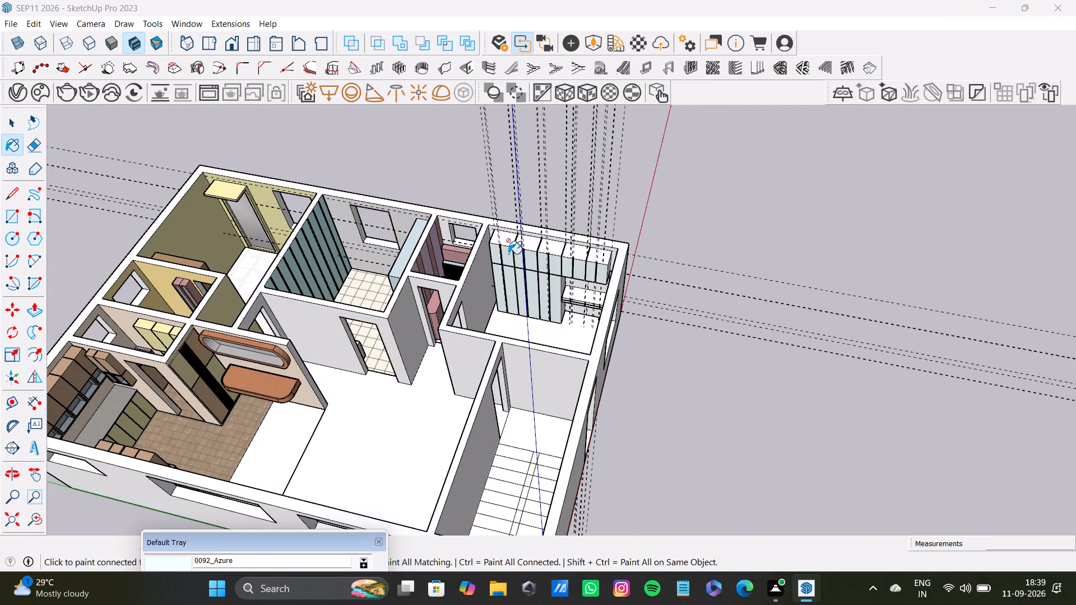
# Add the horizontal gap face farthest from the rounded shelf to the selection and paint the selected faces with 0092_Azure.
pyautogui.scroll(20, 499, 249)
pyautogui.scroll(5, 499, 249)
pyautogui.moveTo(496, 302); pyautogui.dragTo(505, 257, button='middle')
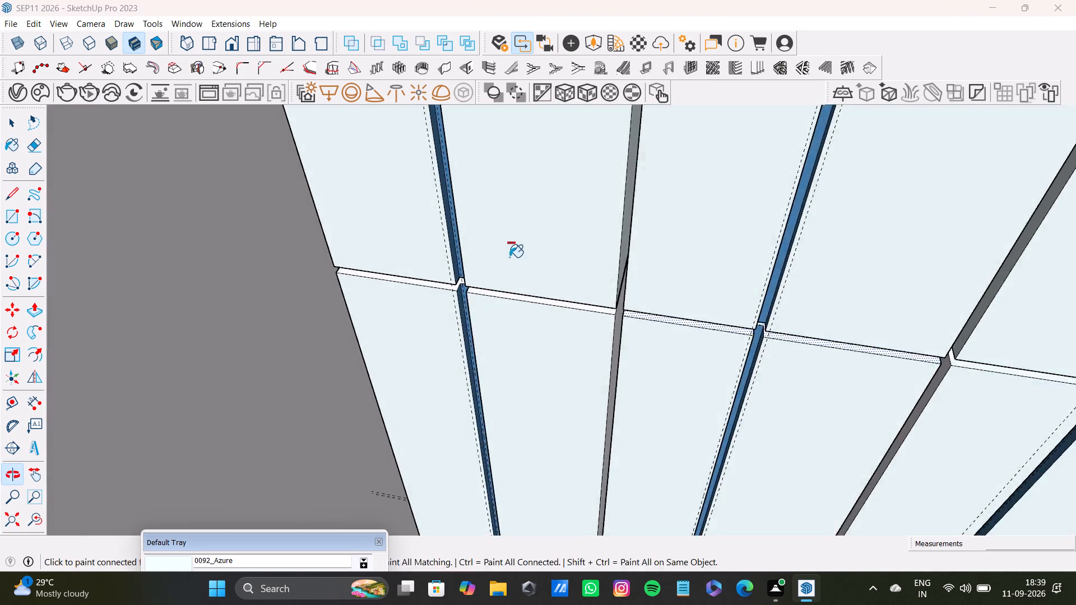
pyautogui.scroll(12, 511, 268)
pyautogui.press('space')
pyautogui.keyDown('shift'); pyautogui.click(471, 324); pyautogui.keyUp('shift')
pyautogui.keyDown('shift'); pyautogui.scroll(-4, 425, 323); pyautogui.keyUp('shift')
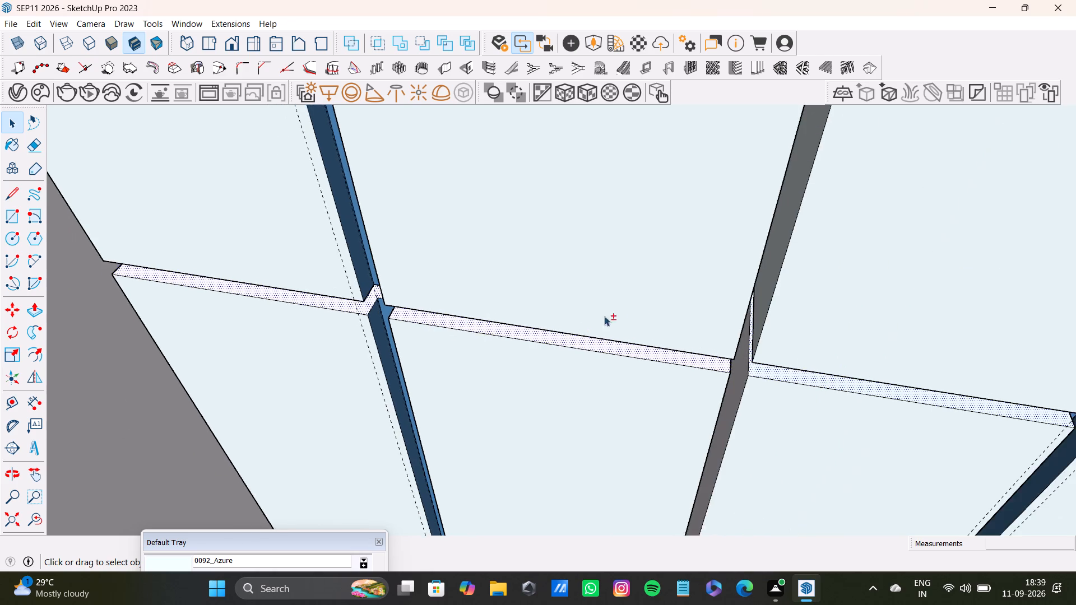
pyautogui.keyDown('shift'); pyautogui.moveTo(639, 303); pyautogui.dragTo(369, 282, button='middle'); pyautogui.keyUp('shift')
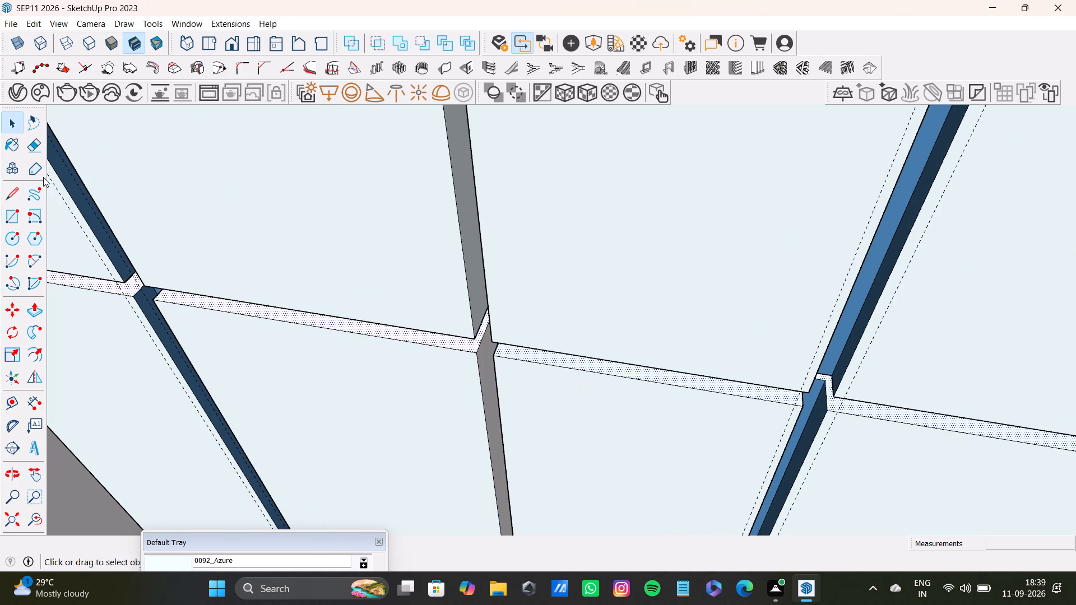
pyautogui.keyDown('shift'); pyautogui.click(17, 149); pyautogui.keyUp('shift')
pyautogui.keyDown('shift'); pyautogui.scroll(7, 398, 388); pyautogui.keyUp('shift')
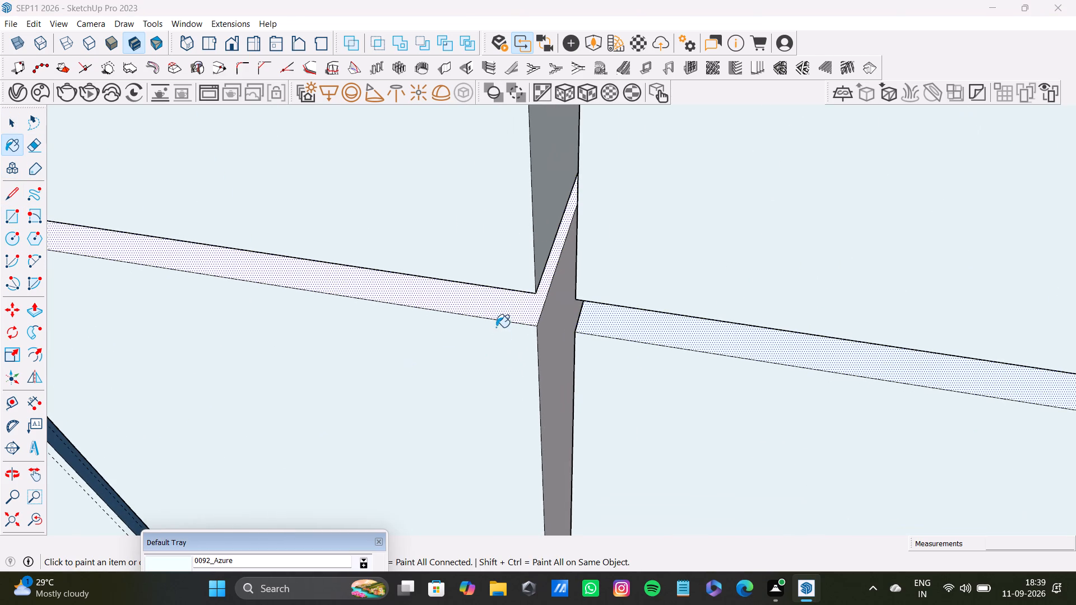
pyautogui.keyDown('shift'); pyautogui.click(509, 308); pyautogui.keyUp('shift')
# Examine the wardrobe's painted gaps and upper doors, and the round-ended drawer shelf beneath them.
pyautogui.keyDown('shift'); pyautogui.scroll(-17, 548, 320); pyautogui.keyUp('shift')
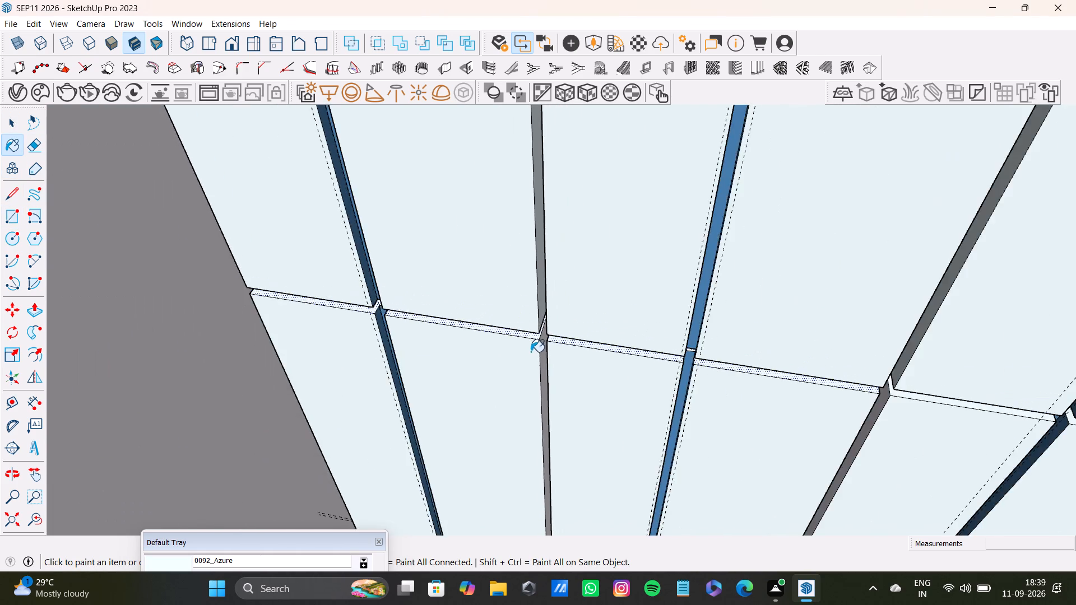
pyautogui.keyDown('shift'); pyautogui.scroll(-7, 531, 352); pyautogui.keyUp('shift')
pyautogui.keyDown('shift'); pyautogui.moveTo(564, 335); pyautogui.dragTo(221, 292, button='middle'); pyautogui.keyUp('shift')
pyautogui.scroll(-7, 335, 293)
pyautogui.keyDown('shift'); pyautogui.moveTo(348, 319); pyautogui.dragTo(437, 323, button='middle'); pyautogui.keyUp('shift')
pyautogui.scroll(12, 630, 315)
pyautogui.scroll(-10, 622, 357)
pyautogui.moveTo(582, 464); pyautogui.dragTo(540, 507, button='middle')
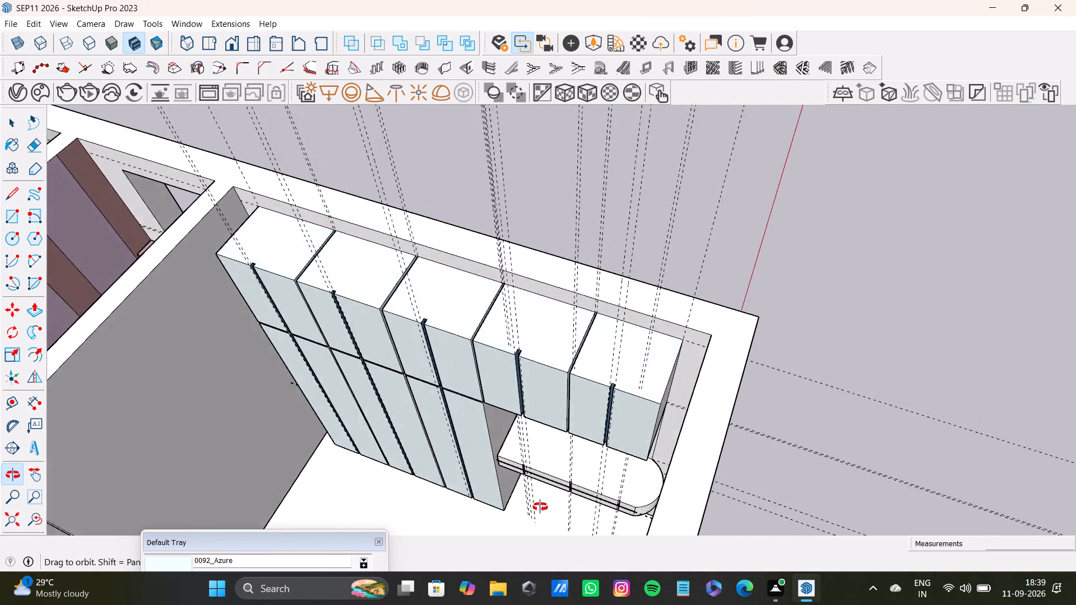
pyautogui.moveTo(540, 507); pyautogui.dragTo(604, 447, button='middle')
pyautogui.scroll(7, 596, 453)
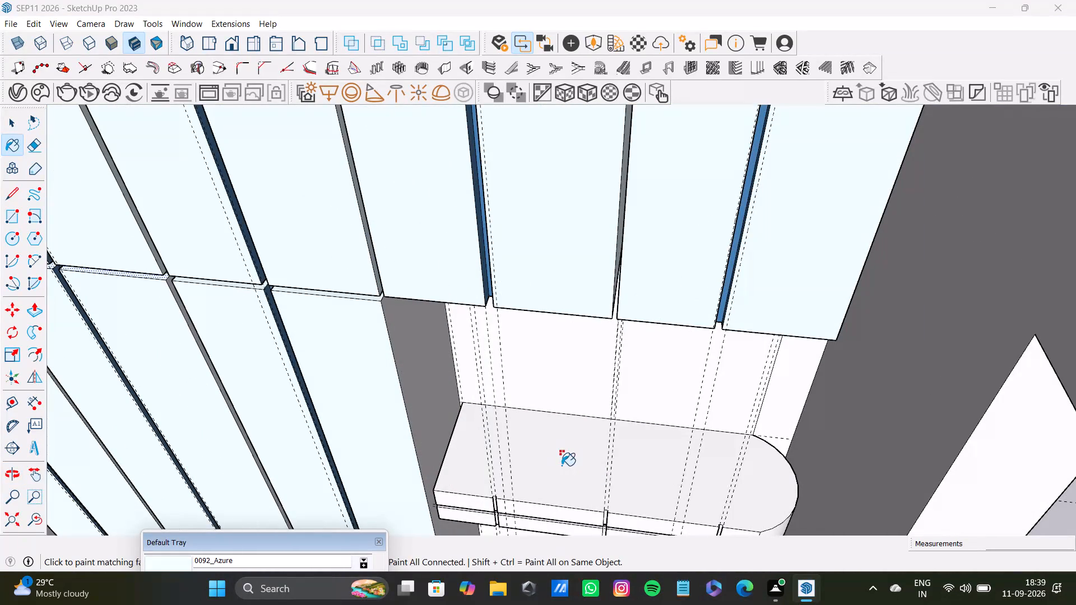
# End painting and move the Default Tray back up so the material swatches are fully accessible.
pyautogui.press('space')
pyautogui.moveTo(229, 538); pyautogui.dragTo(233, 99)
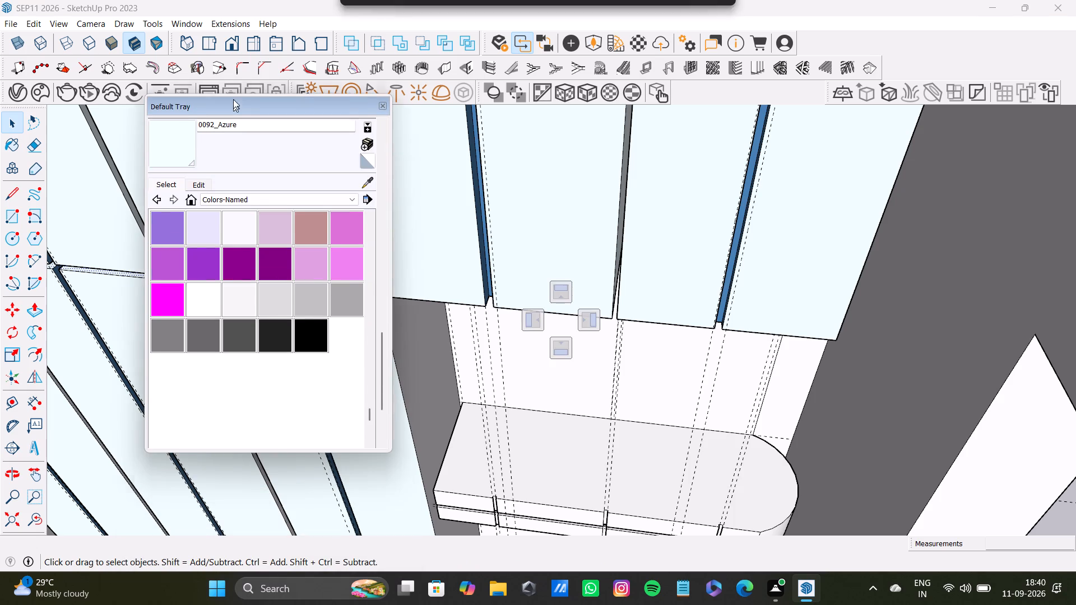
# Switch the materials library from Colors-Named to the Wood collection.
pyautogui.moveTo(233, 99); pyautogui.dragTo(233, 97)
pyautogui.scroll(1, 211, 183)
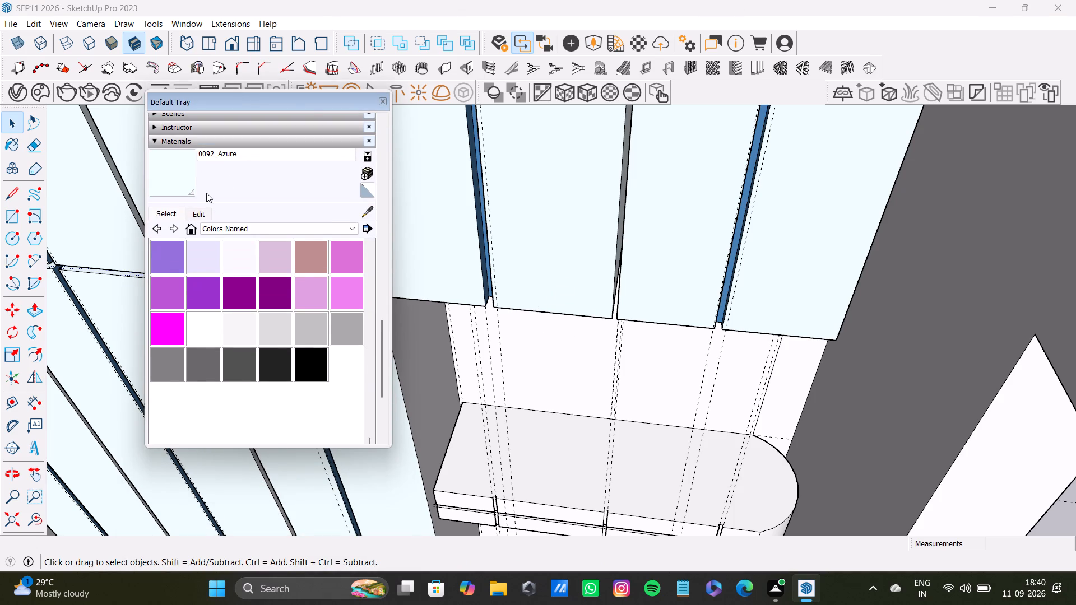
pyautogui.click(258, 224)
pyautogui.scroll(-4, 266, 310)
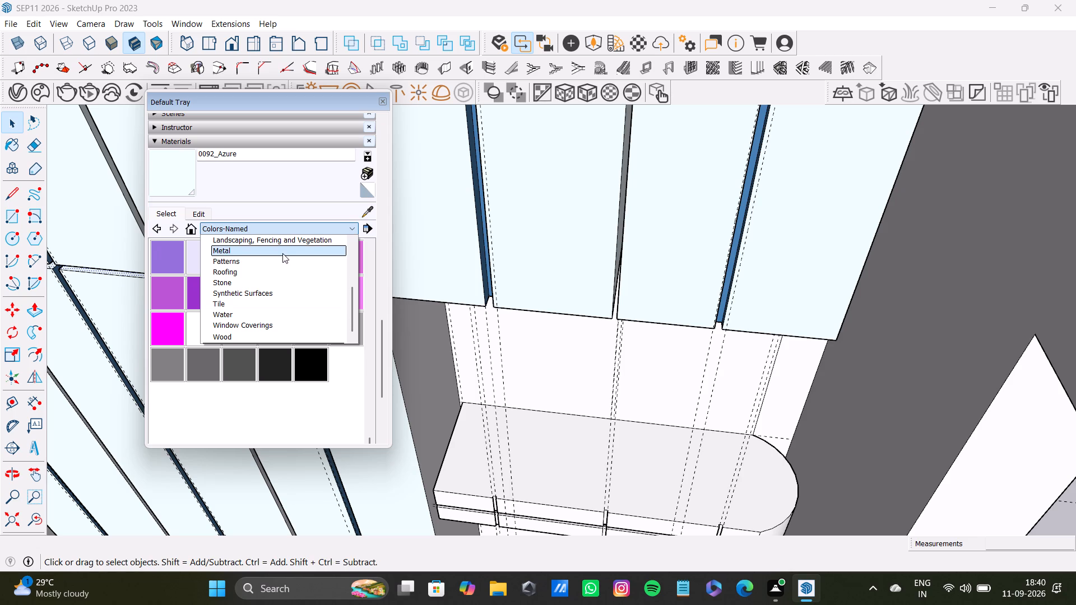
pyautogui.click(303, 339)
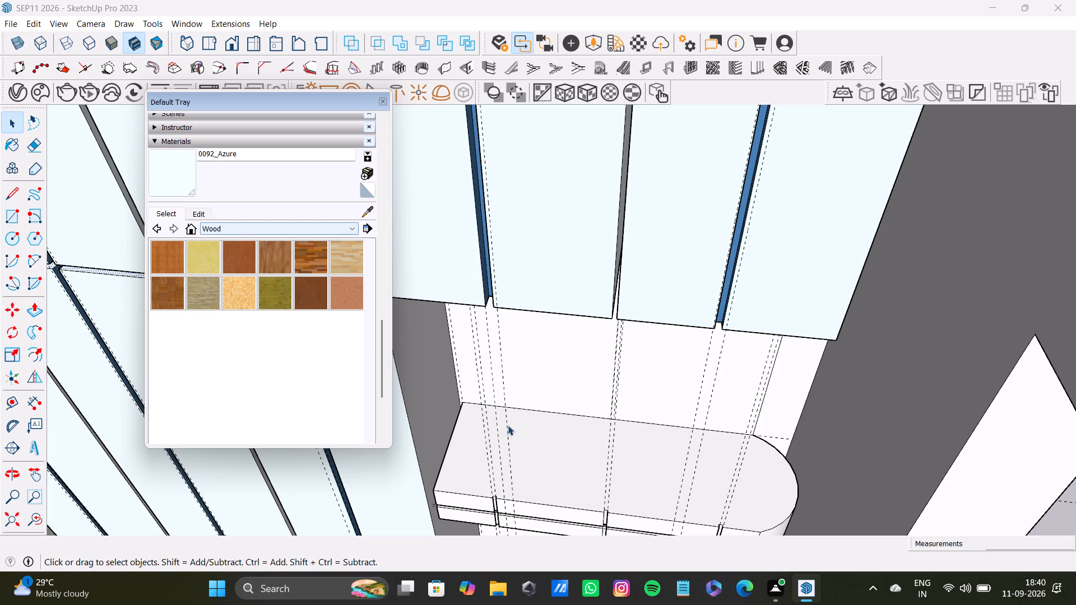
# Paint the round-ended shelf's top face and all of its drawer fronts with Wood Lumber ButtJoined.
pyautogui.click(543, 474)
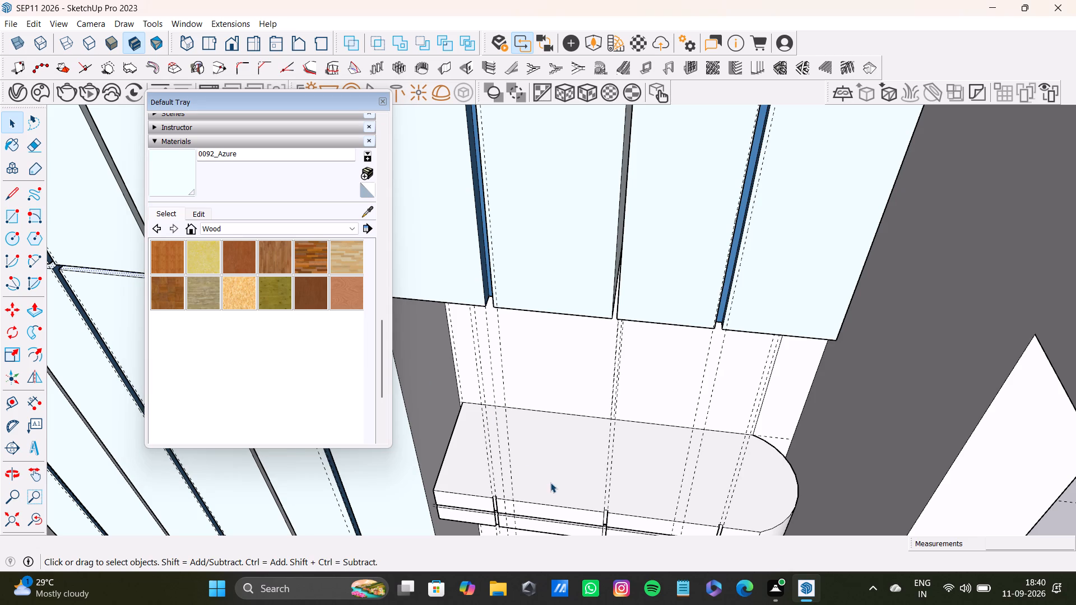
pyautogui.keyDown('shift'); pyautogui.moveTo(573, 463); pyautogui.dragTo(578, 370, button='middle'); pyautogui.keyUp('shift')
pyautogui.keyDown('shift'); pyautogui.click(591, 418); pyautogui.keyUp('shift')
pyautogui.keyDown('shift'); pyautogui.click(598, 441); pyautogui.keyUp('shift')
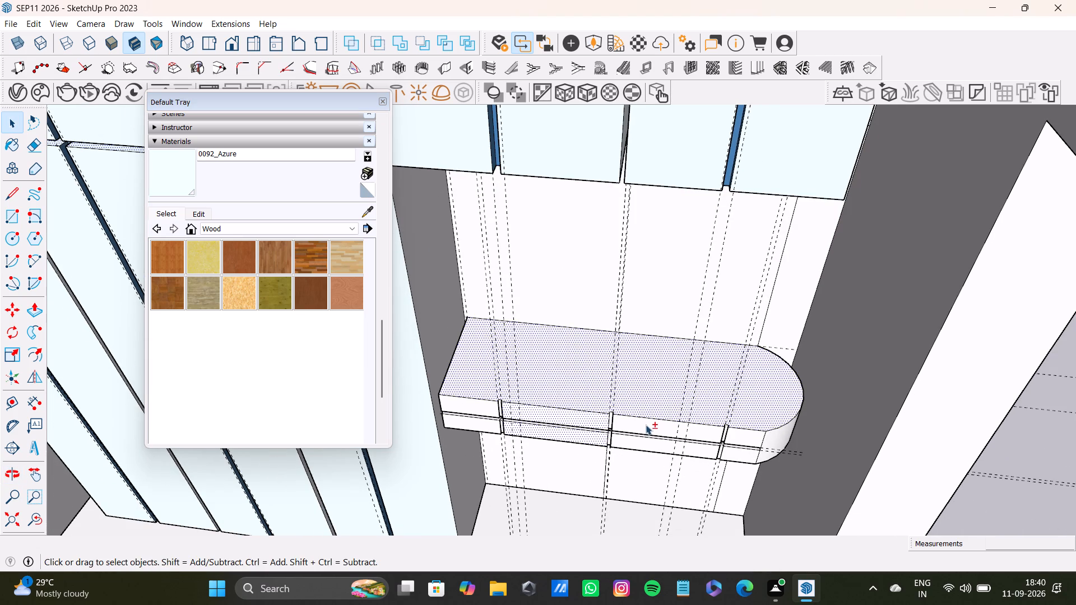
pyautogui.keyDown('shift'); pyautogui.click(646, 422); pyautogui.keyUp('shift')
pyautogui.keyDown('shift'); pyautogui.click(649, 445); pyautogui.keyUp('shift')
pyautogui.keyDown('shift'); pyautogui.click(754, 434); pyautogui.keyUp('shift')
pyautogui.keyDown('shift'); pyautogui.click(749, 454); pyautogui.keyUp('shift')
pyautogui.keyDown('shift'); pyautogui.click(476, 403); pyautogui.keyUp('shift')
pyautogui.keyDown('shift'); pyautogui.click(480, 425); pyautogui.keyUp('shift')
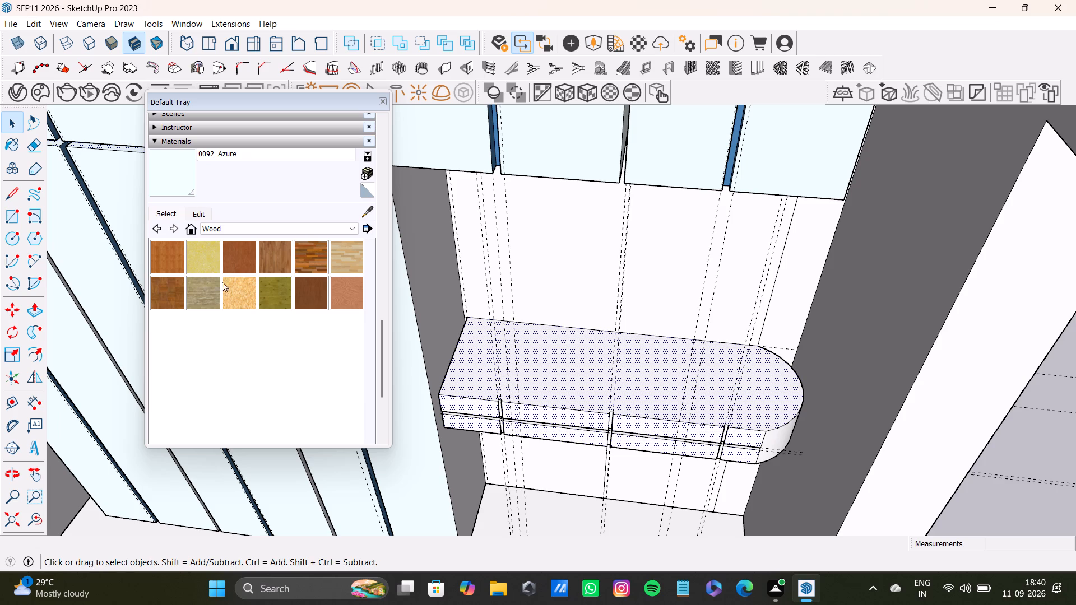
pyautogui.keyDown('shift'); pyautogui.moveTo(197, 290); pyautogui.dragTo(203, 290); pyautogui.keyUp('shift')
pyautogui.keyDown('shift'); pyautogui.click(476, 366); pyautogui.keyUp('shift')
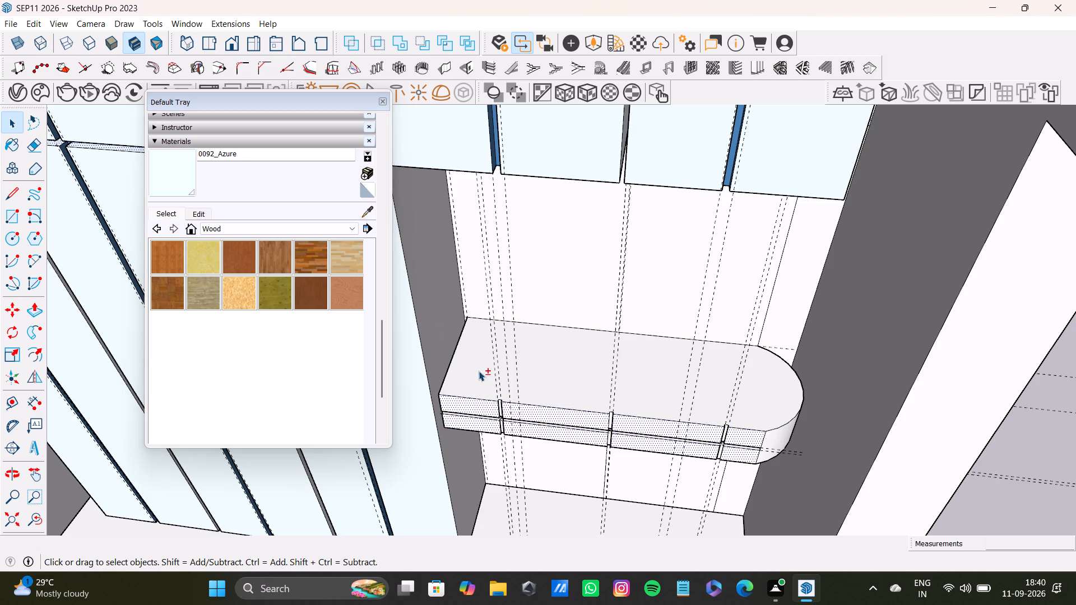
pyautogui.keyDown('shift'); pyautogui.click(204, 295); pyautogui.keyUp('shift')
pyautogui.keyDown('shift'); pyautogui.click(544, 378); pyautogui.keyUp('shift')
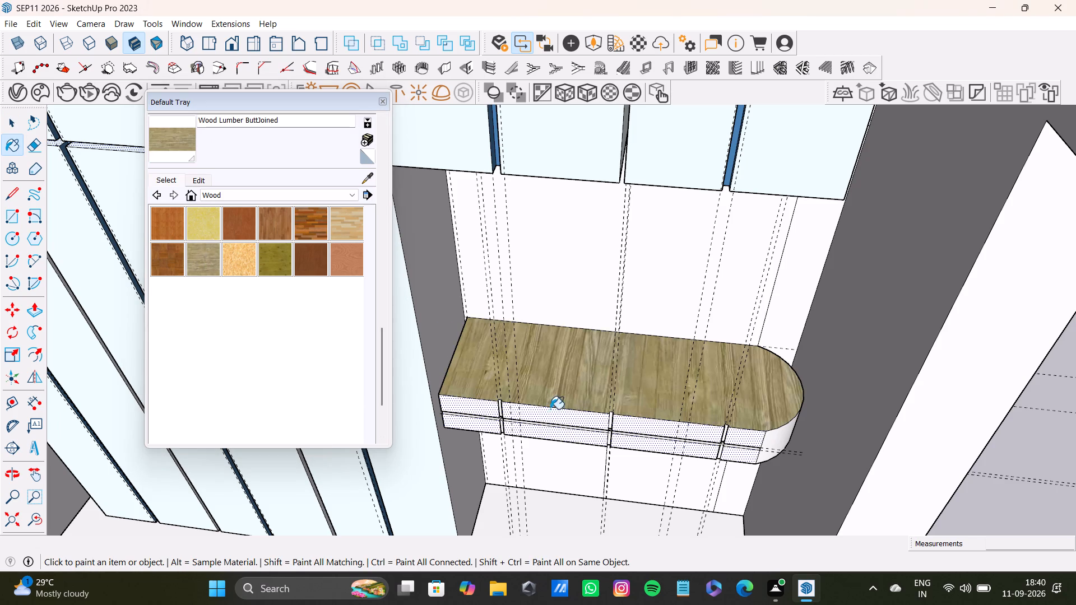
pyautogui.keyDown('shift'); pyautogui.click(549, 438); pyautogui.keyUp('shift')
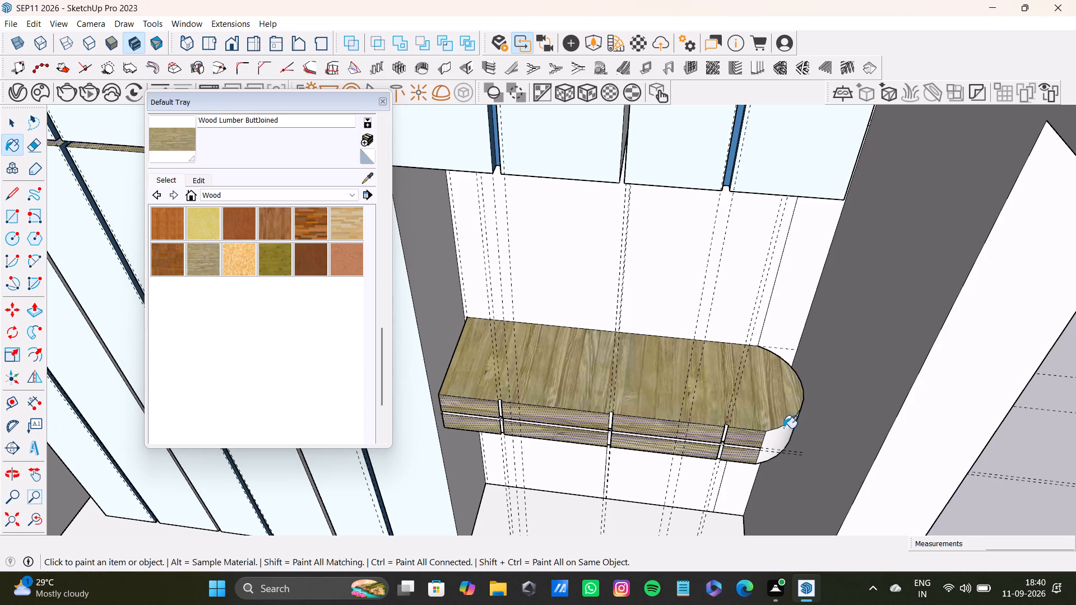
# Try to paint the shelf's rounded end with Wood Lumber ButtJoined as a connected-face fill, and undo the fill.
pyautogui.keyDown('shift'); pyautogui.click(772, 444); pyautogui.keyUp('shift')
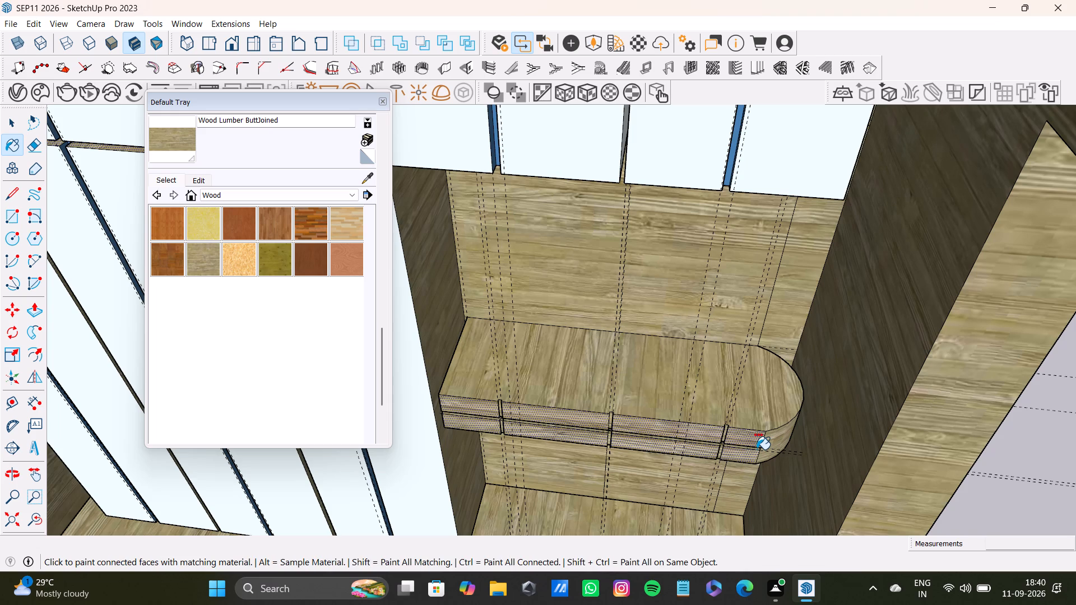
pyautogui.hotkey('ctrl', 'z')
# Paint the wall behind the shelf and the adjoining wall strip beside its rounded end with Wood Lumber ButtJoined.
pyautogui.click(637, 268)
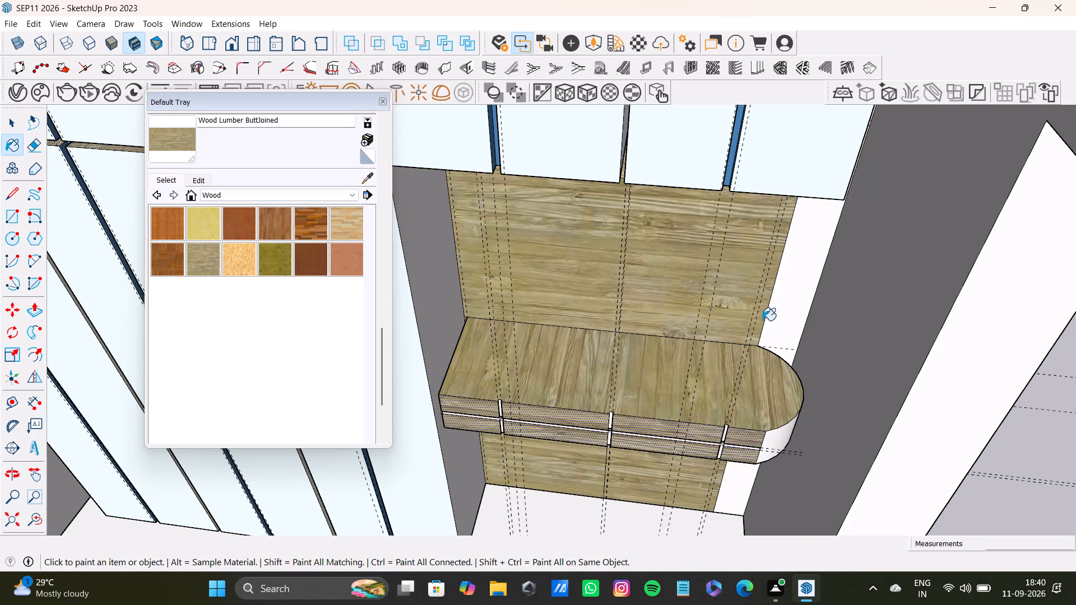
pyautogui.click(779, 280)
# Select only the shelf's rounded end face and paint it with Wood Lumber ButtJoined.
pyautogui.scroll(-4, 754, 346)
pyautogui.keyDown('shift'); pyautogui.moveTo(738, 355); pyautogui.dragTo(653, 288, button='middle'); pyautogui.keyUp('shift')
pyautogui.moveTo(636, 318); pyautogui.dragTo(684, 167, button='middle')
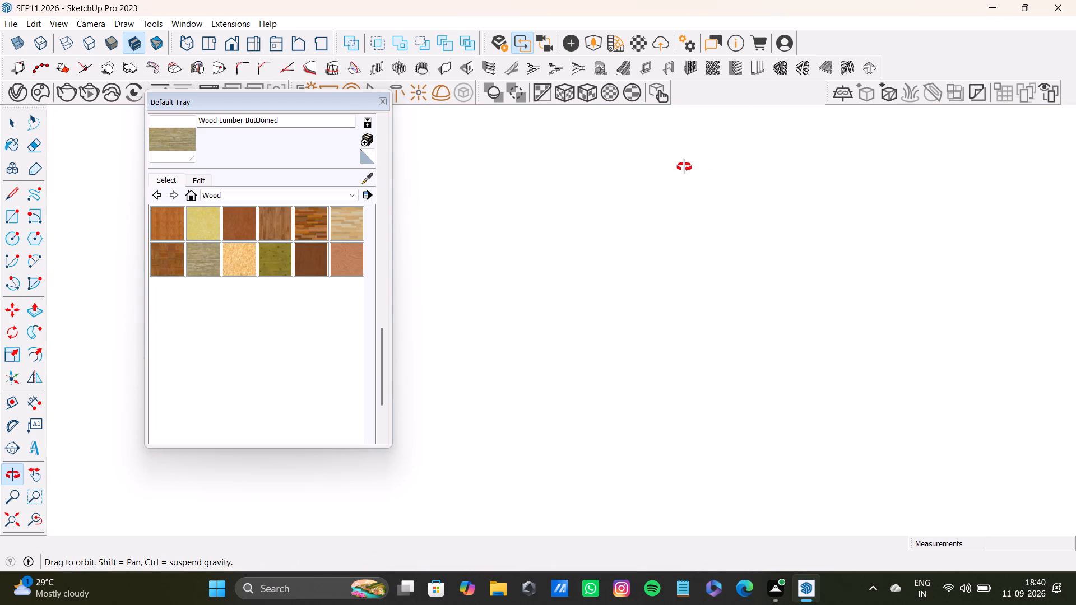
pyautogui.moveTo(684, 167); pyautogui.dragTo(650, 384, button='middle')
pyautogui.scroll(-8, 634, 352)
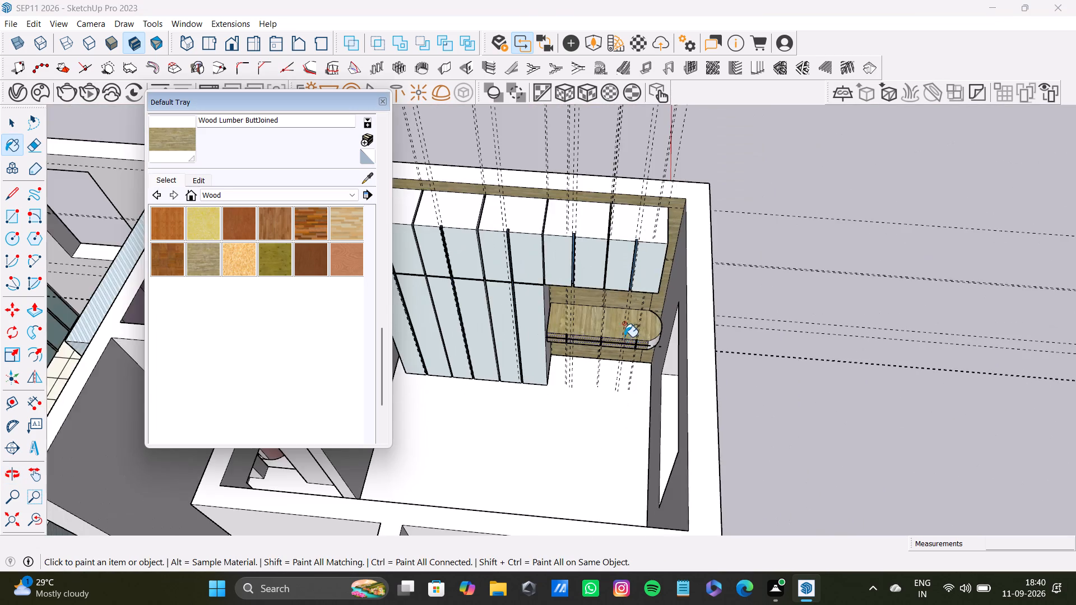
pyautogui.keyDown('shift'); pyautogui.moveTo(624, 335); pyautogui.dragTo(750, 339, button='middle'); pyautogui.keyUp('shift')
pyautogui.scroll(7, 749, 389)
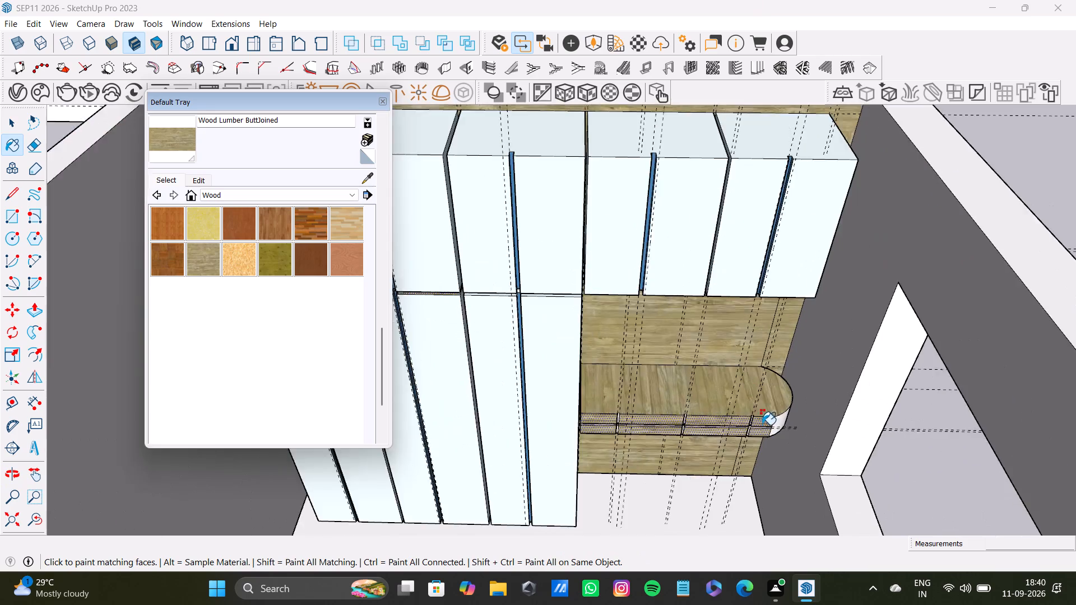
pyautogui.scroll(5, 762, 425)
pyautogui.press('space')
pyautogui.moveTo(764, 416); pyautogui.dragTo(722, 371, button='middle')
pyautogui.scroll(3, 766, 402)
pyautogui.keyDown('shift'); pyautogui.moveTo(782, 418); pyautogui.dragTo(736, 322, button='middle'); pyautogui.keyUp('shift')
pyautogui.scroll(7, 759, 347)
pyautogui.press('space')
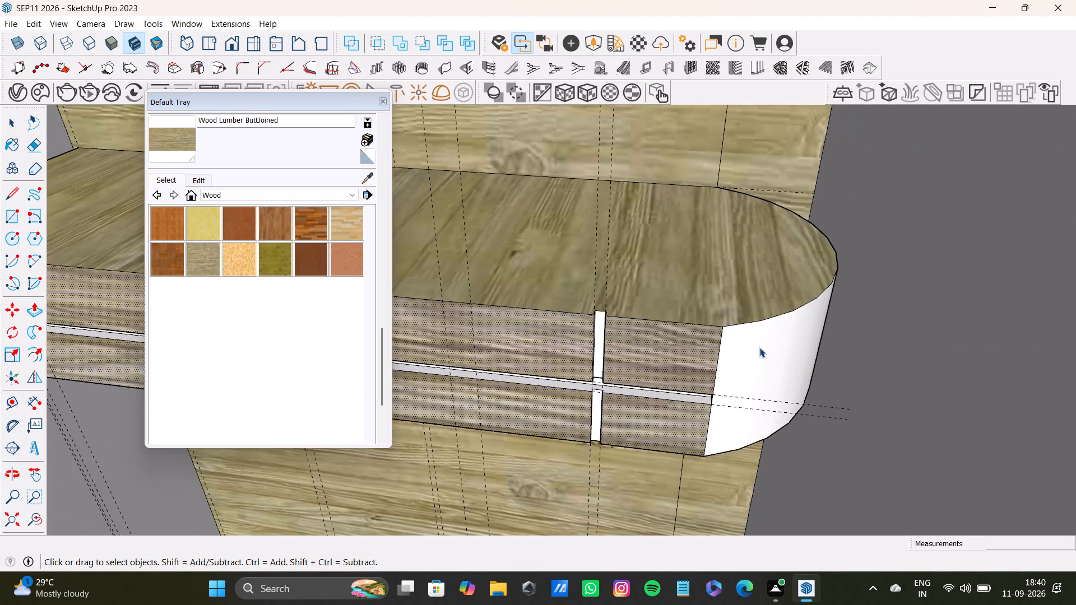
pyautogui.click(759, 347)
pyautogui.keyDown('shift'); pyautogui.moveTo(171, 141); pyautogui.dragTo(176, 141); pyautogui.keyUp('shift')
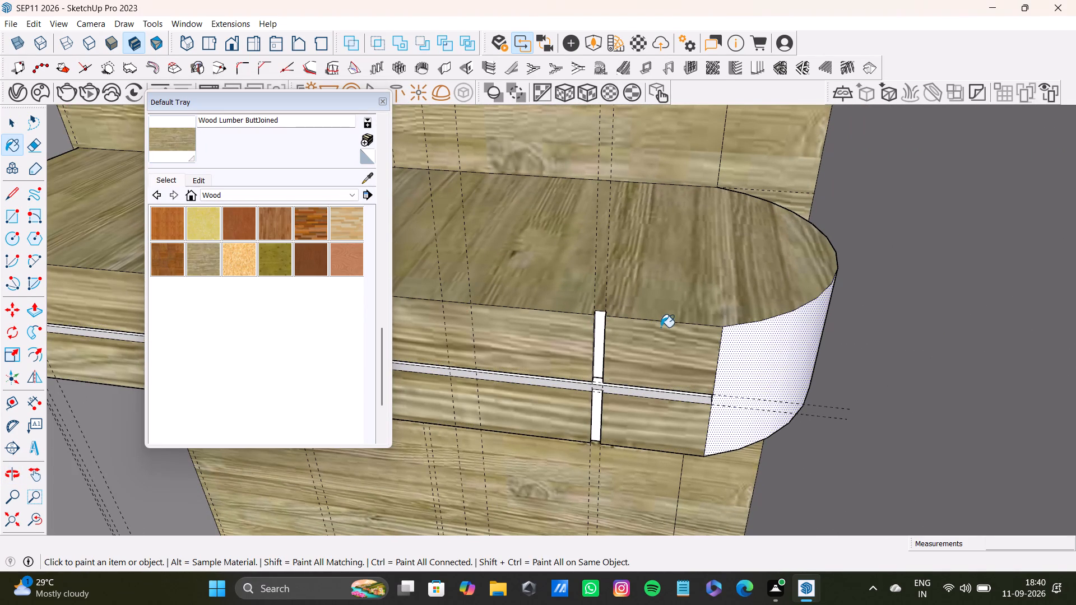
pyautogui.keyDown('shift'); pyautogui.click(772, 374); pyautogui.keyUp('shift')
# Select the vertical groove faces nearest the shelf's rounded end and the two visible faces of the horizontal drawer groove.
pyautogui.keyDown('shift'); pyautogui.scroll(-3, 565, 381); pyautogui.keyUp('shift')
pyautogui.keyDown('shift'); pyautogui.moveTo(564, 381); pyautogui.dragTo(683, 370, button='middle'); pyautogui.keyUp('shift')
pyautogui.keyDown('shift'); pyautogui.scroll(11, 683, 371); pyautogui.keyUp('shift')
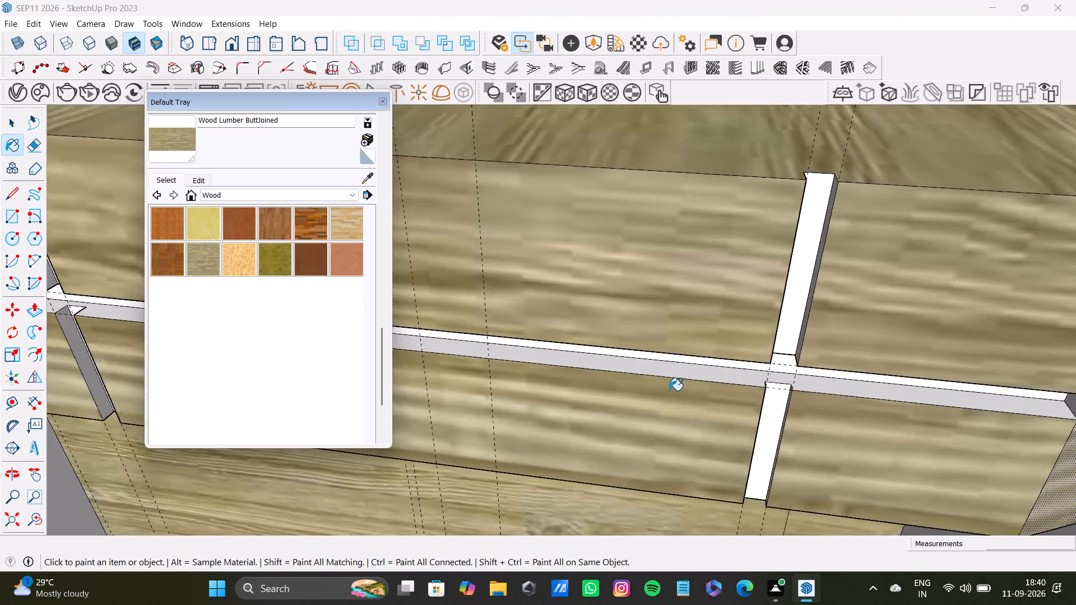
pyautogui.keyDown('shift'); pyautogui.scroll(5, 669, 390); pyautogui.keyUp('shift')
pyautogui.moveTo(715, 374); pyautogui.dragTo(715, 305, button='middle')
pyautogui.press('space')
pyautogui.keyDown('shift'); pyautogui.click(884, 287); pyautogui.keyUp('shift')
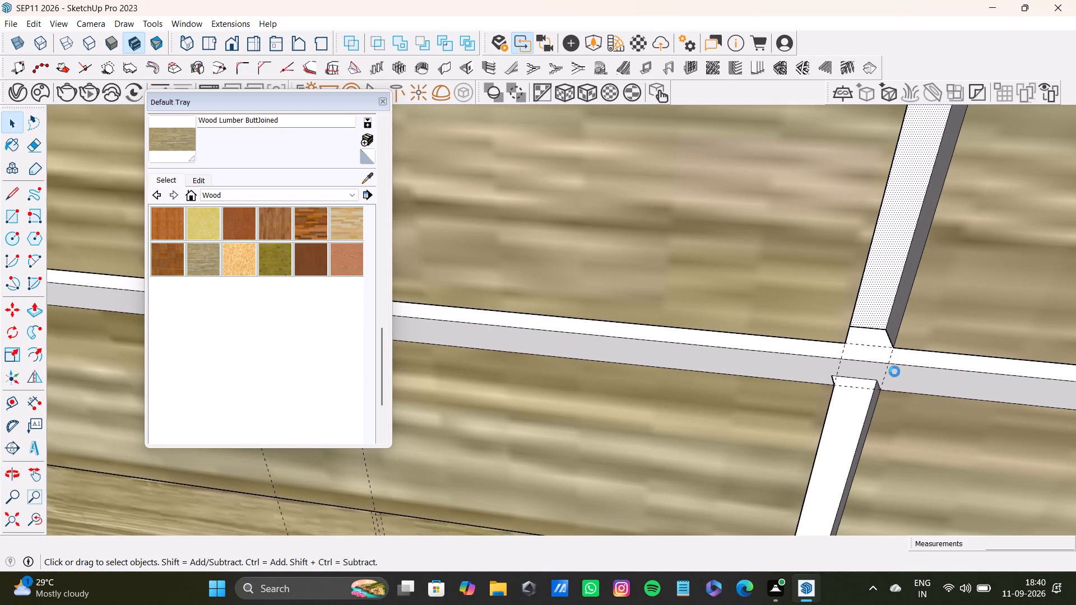
pyautogui.keyDown('shift'); pyautogui.click(907, 374); pyautogui.keyUp('shift')
pyautogui.keyDown('shift'); pyautogui.click(876, 347); pyautogui.keyUp('shift')
pyautogui.keyDown('shift'); pyautogui.click(860, 413); pyautogui.keyUp('shift')
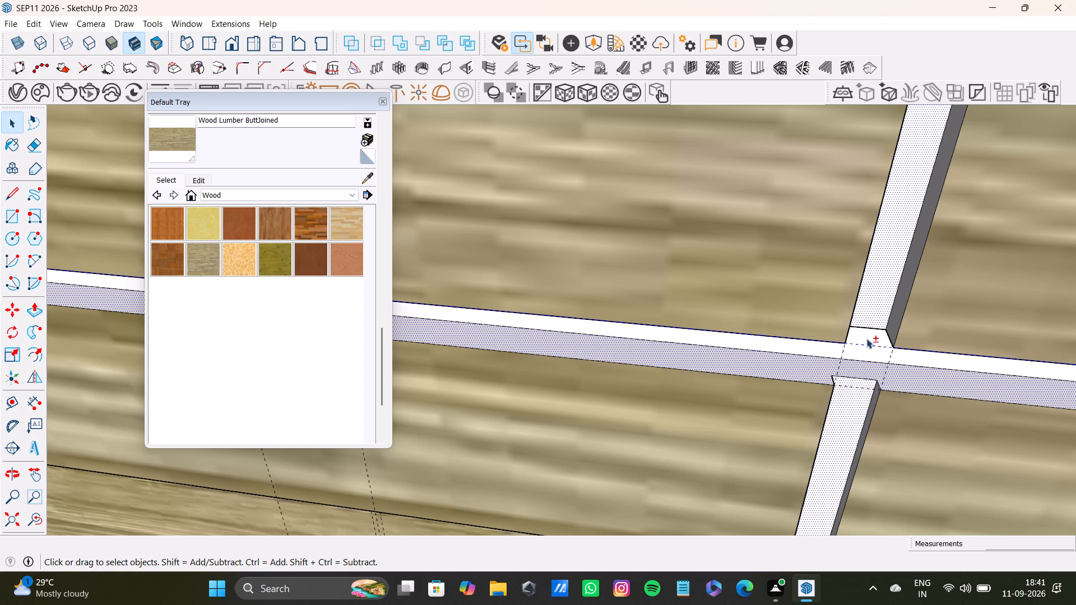
pyautogui.keyDown('shift'); pyautogui.click(869, 343); pyautogui.keyUp('shift')
# Add the upper and lower back faces of the middle vertical drawer groove to the selection.
pyautogui.keyDown('shift'); pyautogui.scroll(-8, 720, 435); pyautogui.keyUp('shift')
pyautogui.keyDown('shift'); pyautogui.moveTo(678, 423); pyautogui.dragTo(916, 355, button='middle'); pyautogui.keyUp('shift')
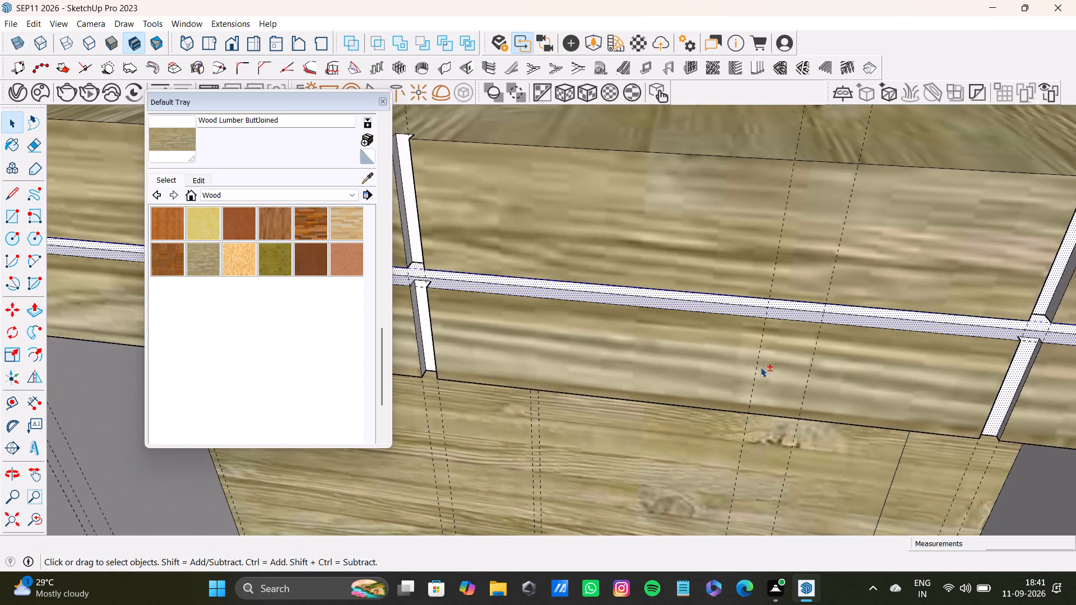
pyautogui.keyDown('shift'); pyautogui.scroll(-4, 739, 369); pyautogui.keyUp('shift')
pyautogui.keyDown('shift'); pyautogui.moveTo(450, 295); pyautogui.dragTo(639, 274, button='middle'); pyautogui.keyUp('shift')
pyautogui.keyDown('shift'); pyautogui.scroll(12, 641, 272); pyautogui.keyUp('shift')
pyautogui.keyDown('shift'); pyautogui.click(759, 254); pyautogui.keyUp('shift')
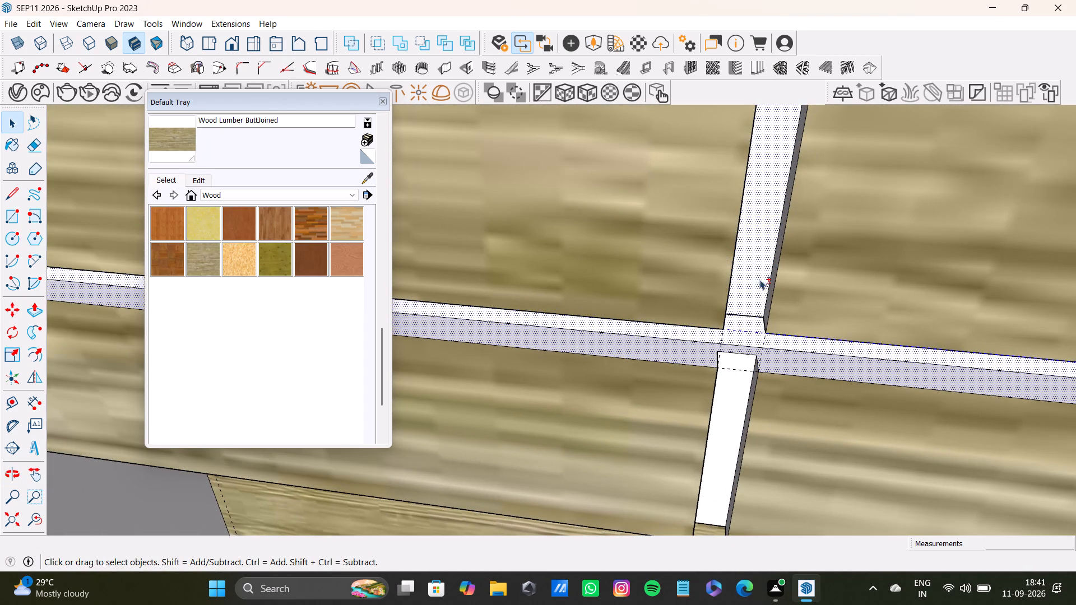
pyautogui.keyDown('shift'); pyautogui.click(736, 407); pyautogui.keyUp('shift')
# Add the upper back face and one upper side face of the vertical groove farthest from the rounded end to the selection.
pyautogui.keyDown('shift'); pyautogui.scroll(-8, 728, 364); pyautogui.keyUp('shift')
pyautogui.keyDown('shift'); pyautogui.moveTo(716, 341); pyautogui.dragTo(976, 333, button='middle'); pyautogui.keyUp('shift')
pyautogui.keyDown('shift'); pyautogui.scroll(-3, 622, 327); pyautogui.keyUp('shift')
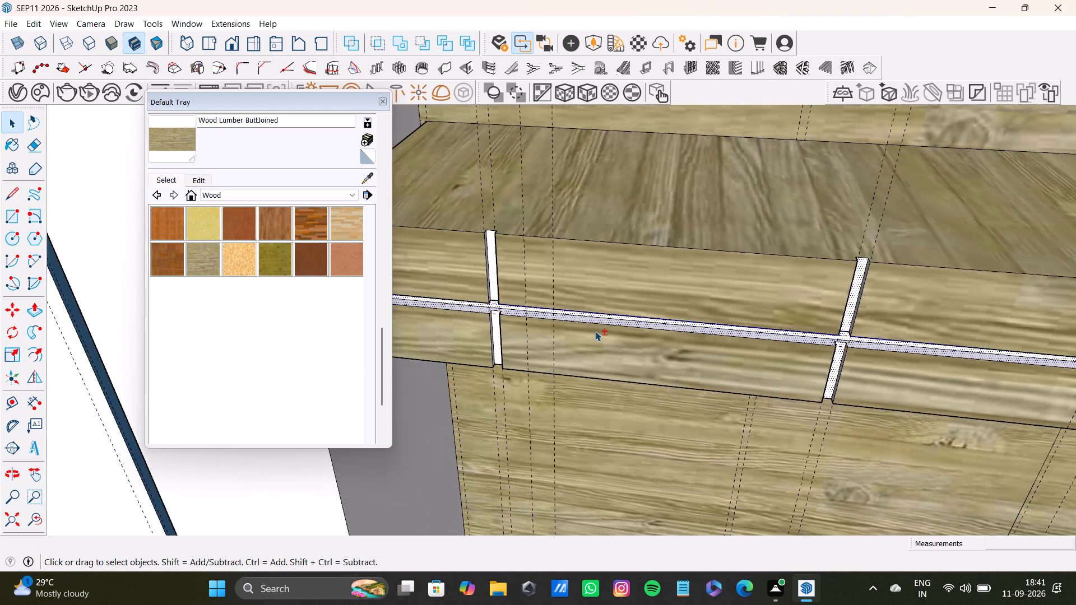
pyautogui.keyDown('shift'); pyautogui.scroll(-3, 595, 331); pyautogui.keyUp('shift')
pyautogui.keyDown('shift'); pyautogui.moveTo(595, 331); pyautogui.dragTo(671, 327, button='middle'); pyautogui.keyUp('shift')
pyautogui.keyDown('shift'); pyautogui.scroll(12, 671, 327); pyautogui.keyUp('shift')
pyautogui.keyDown('shift'); pyautogui.click(594, 266); pyautogui.keyUp('shift')
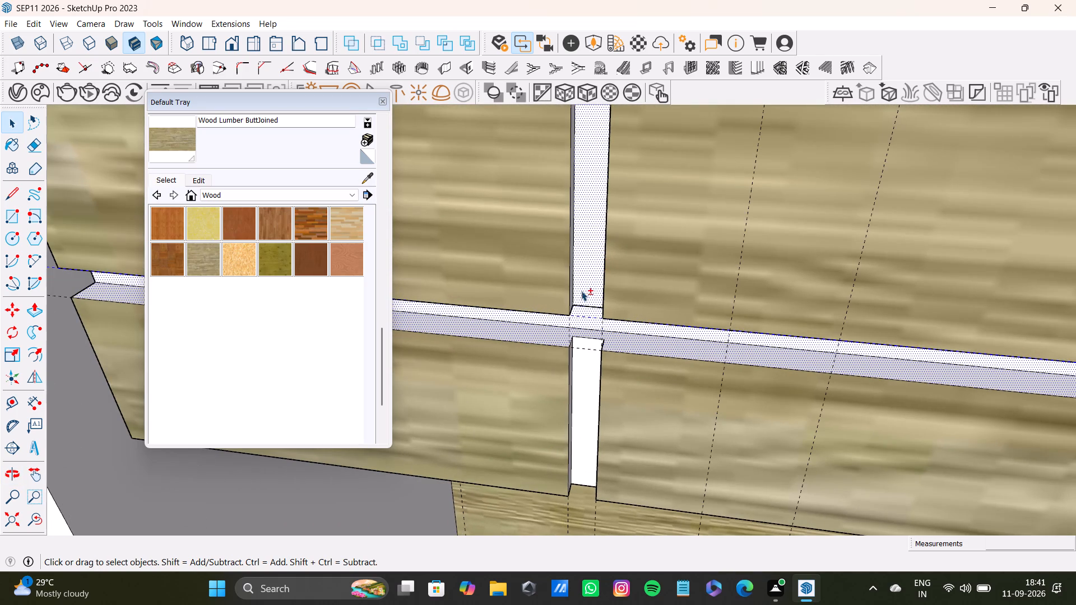
pyautogui.keyDown('shift'); pyautogui.scroll(4, 581, 291); pyautogui.keyUp('shift')
pyautogui.moveTo(584, 287); pyautogui.dragTo(537, 325, button='middle')
pyautogui.scroll(3, 535, 292)
pyautogui.keyDown('shift'); pyautogui.click(572, 296); pyautogui.keyUp('shift')
# Add the other upper side face and the lower back and side faces of the vertical groove farthest from the rounded end.
pyautogui.keyDown('shift'); pyautogui.scroll(-4, 572, 297); pyautogui.keyUp('shift')
pyautogui.moveTo(568, 309); pyautogui.dragTo(707, 312, button='middle')
pyautogui.scroll(3, 613, 300)
pyautogui.keyDown('shift'); pyautogui.click(659, 283); pyautogui.keyUp('shift')
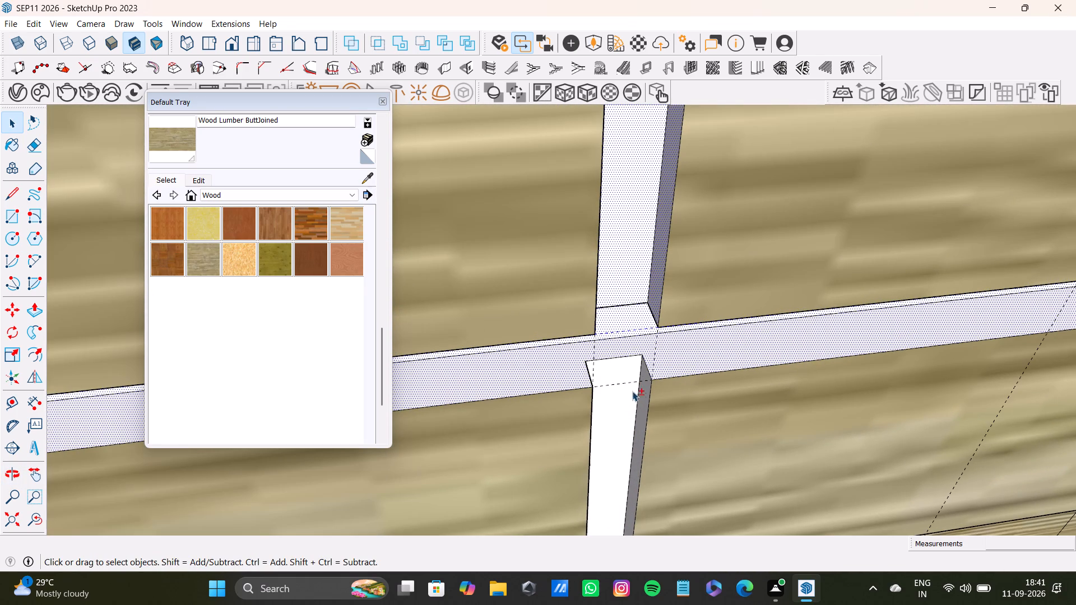
pyautogui.keyDown('shift'); pyautogui.click(642, 401); pyautogui.keyUp('shift')
pyautogui.keyDown('shift'); pyautogui.click(619, 406); pyautogui.keyUp('shift')
pyautogui.moveTo(631, 425); pyautogui.dragTo(433, 424, button='middle')
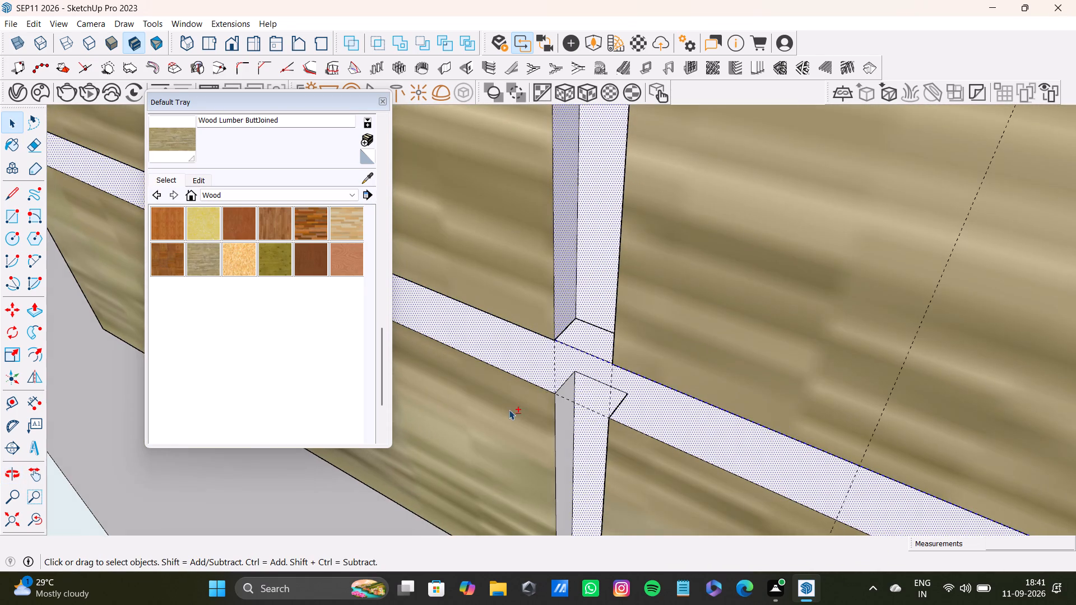
pyautogui.keyDown('shift'); pyautogui.scroll(1, 525, 390); pyautogui.keyUp('shift')
pyautogui.keyDown('shift'); pyautogui.click(569, 388); pyautogui.keyUp('shift')
# Add the horizontal drawer groove's downward-facing inner face near the shelf's square end to the selection.
pyautogui.keyDown('shift'); pyautogui.scroll(-13, 567, 409); pyautogui.keyUp('shift')
pyautogui.keyDown('shift'); pyautogui.moveTo(517, 371); pyautogui.dragTo(470, 255, button='middle'); pyautogui.keyUp('shift')
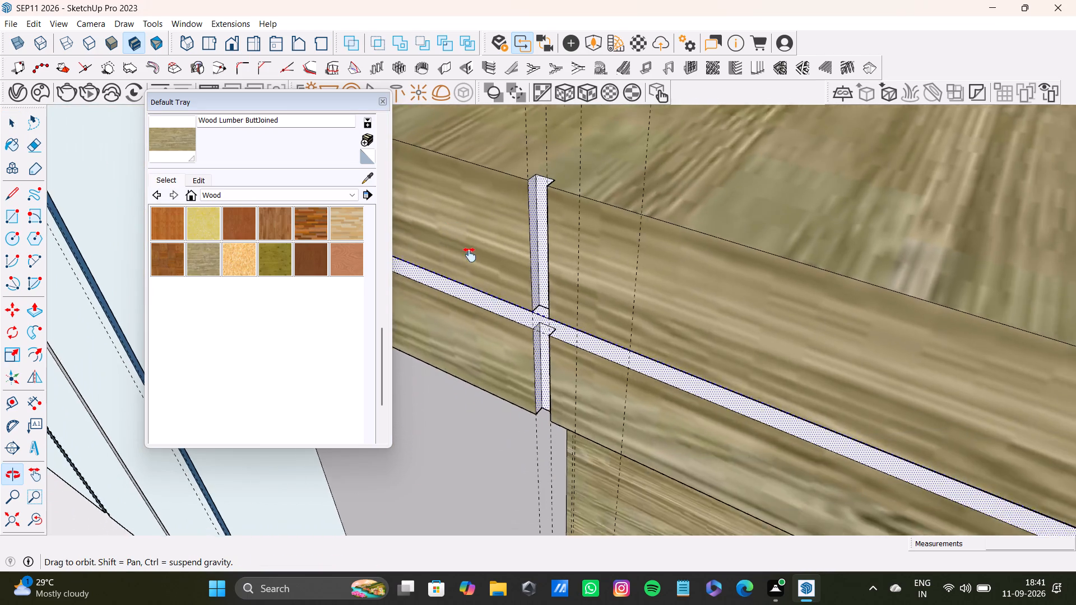
pyautogui.keyDown('shift'); pyautogui.moveTo(470, 255); pyautogui.dragTo(622, 371, button='middle'); pyautogui.keyUp('shift')
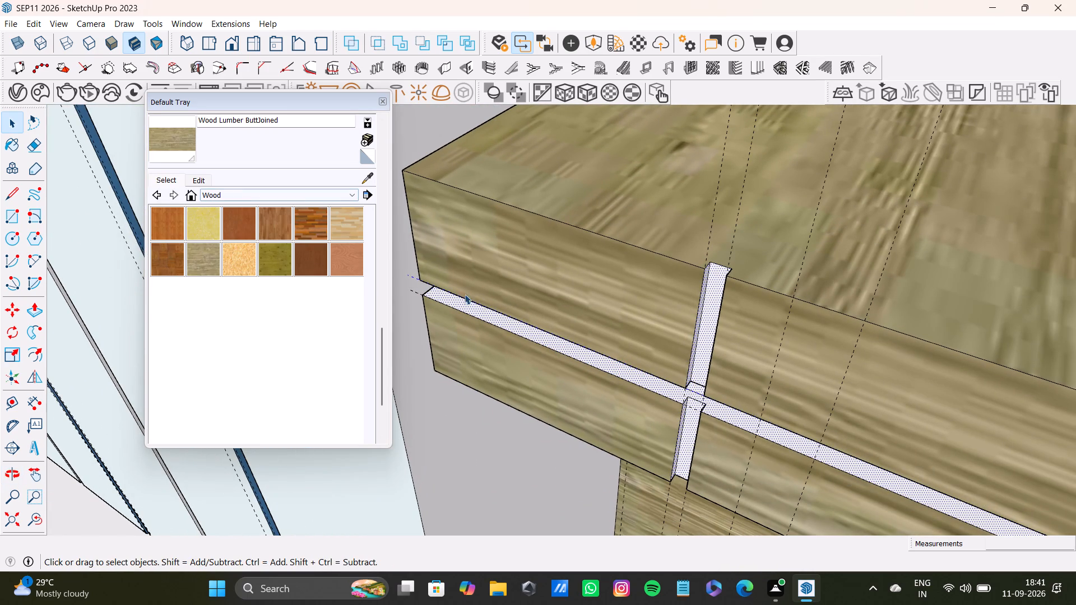
pyautogui.keyDown('shift'); pyautogui.moveTo(595, 313); pyautogui.dragTo(499, 356, button='middle'); pyautogui.keyUp('shift')
pyautogui.moveTo(510, 364); pyautogui.dragTo(686, 164, button='middle')
pyautogui.moveTo(681, 344); pyautogui.dragTo(650, 213, button='middle')
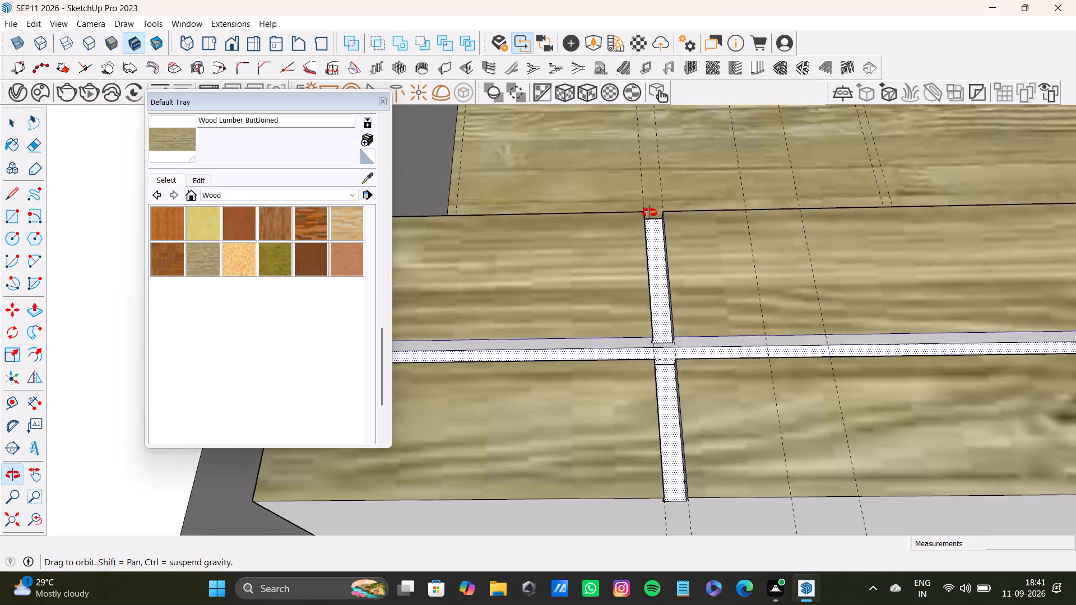
pyautogui.moveTo(650, 213); pyautogui.dragTo(644, 205, button='middle')
pyautogui.scroll(3, 641, 316)
pyautogui.keyDown('shift'); pyautogui.click(634, 344); pyautogui.keyUp('shift')
# Add the horizontal groove's downward-facing inner face segment nearest the shelf's rounded end to the selection.
pyautogui.keyDown('shift'); pyautogui.scroll(-7, 639, 347); pyautogui.keyUp('shift')
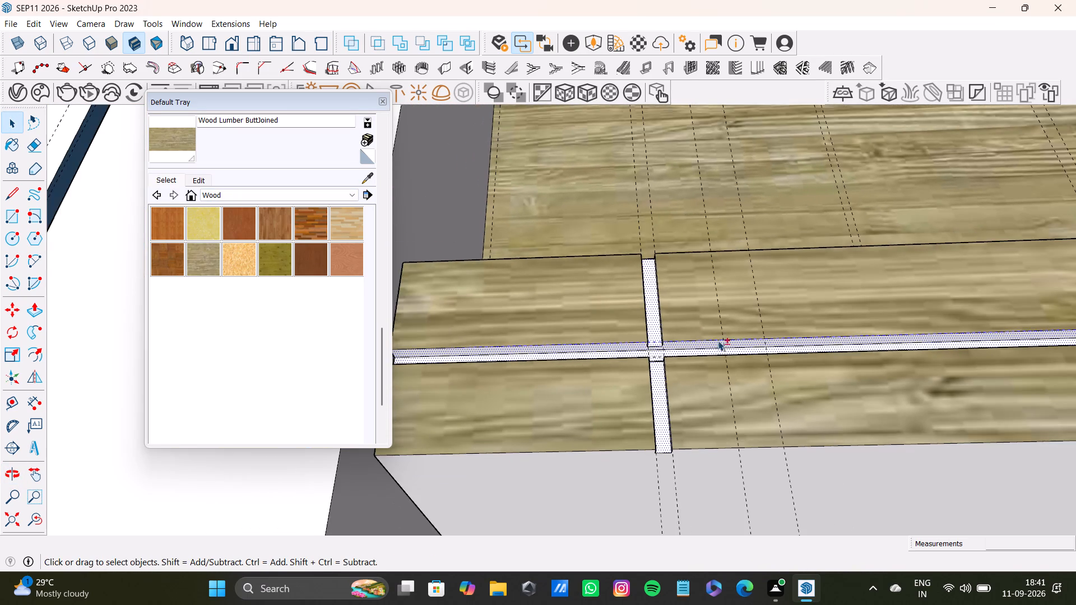
pyautogui.keyDown('shift'); pyautogui.moveTo(718, 341); pyautogui.dragTo(555, 342, button='middle'); pyautogui.keyUp('shift')
pyautogui.keyDown('shift'); pyautogui.scroll(-3, 689, 361); pyautogui.keyUp('shift')
pyautogui.keyDown('shift'); pyautogui.moveTo(795, 306); pyautogui.dragTo(649, 355, button='middle'); pyautogui.keyUp('shift')
pyautogui.keyDown('shift'); pyautogui.scroll(6, 775, 357); pyautogui.keyUp('shift')
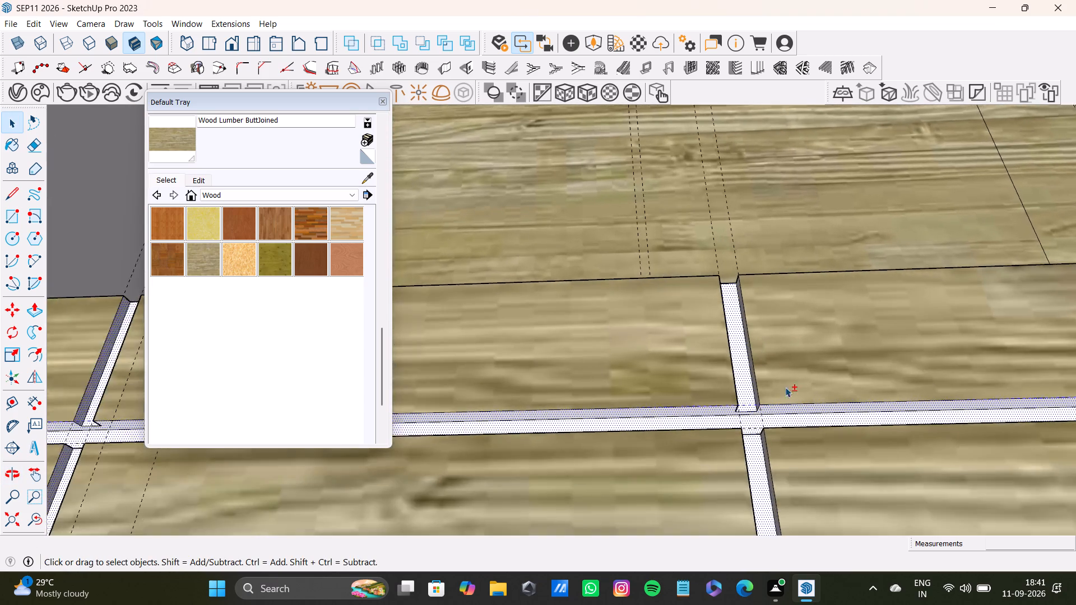
pyautogui.keyDown('shift'); pyautogui.scroll(3, 785, 387); pyautogui.keyUp('shift')
pyautogui.keyDown('shift'); pyautogui.moveTo(796, 379); pyautogui.dragTo(508, 350, button='middle'); pyautogui.keyUp('shift')
pyautogui.keyDown('shift'); pyautogui.scroll(-3, 634, 338); pyautogui.keyUp('shift')
pyautogui.keyDown('shift'); pyautogui.moveTo(929, 359); pyautogui.dragTo(652, 404, button='middle'); pyautogui.keyUp('shift')
pyautogui.keyDown('shift'); pyautogui.scroll(3, 832, 392); pyautogui.keyUp('shift')
pyautogui.keyDown('shift'); pyautogui.moveTo(965, 371); pyautogui.dragTo(919, 373, button='middle'); pyautogui.keyUp('shift')
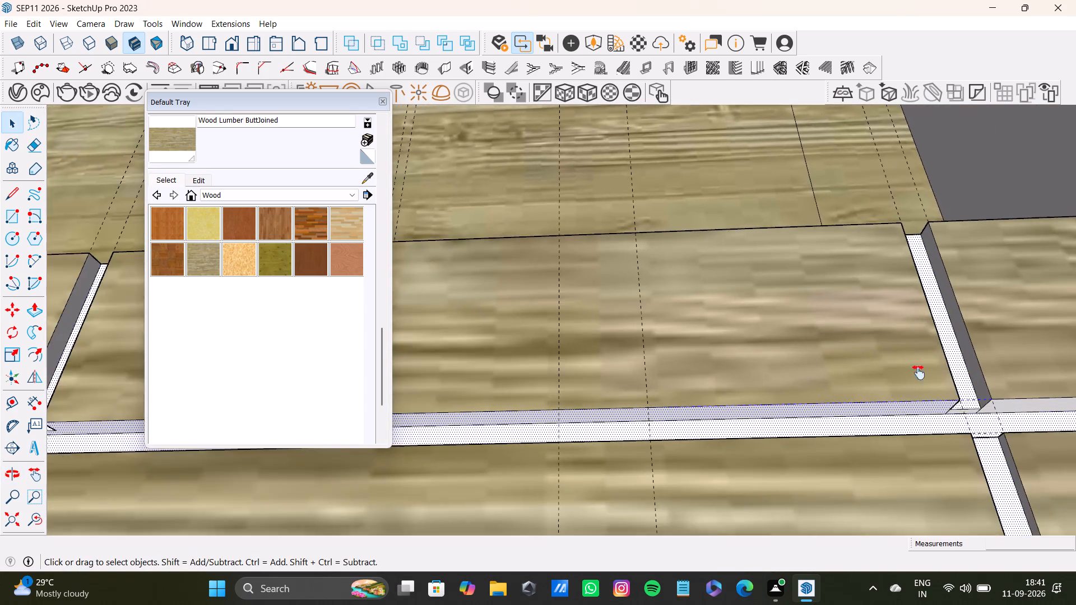
pyautogui.keyDown('shift'); pyautogui.moveTo(919, 373); pyautogui.dragTo(735, 375, button='middle'); pyautogui.keyUp('shift')
pyautogui.keyDown('shift'); pyautogui.scroll(5, 852, 406); pyautogui.keyUp('shift')
pyautogui.keyDown('shift'); pyautogui.click(828, 413); pyautogui.keyUp('shift')
# Add the small inner face where the horizontal groove crosses a vertical groove to the selection.
pyautogui.keyDown('shift'); pyautogui.scroll(-4, 828, 413); pyautogui.keyUp('shift')
pyautogui.keyDown('shift'); pyautogui.moveTo(828, 410); pyautogui.dragTo(550, 410, button='middle'); pyautogui.keyUp('shift')
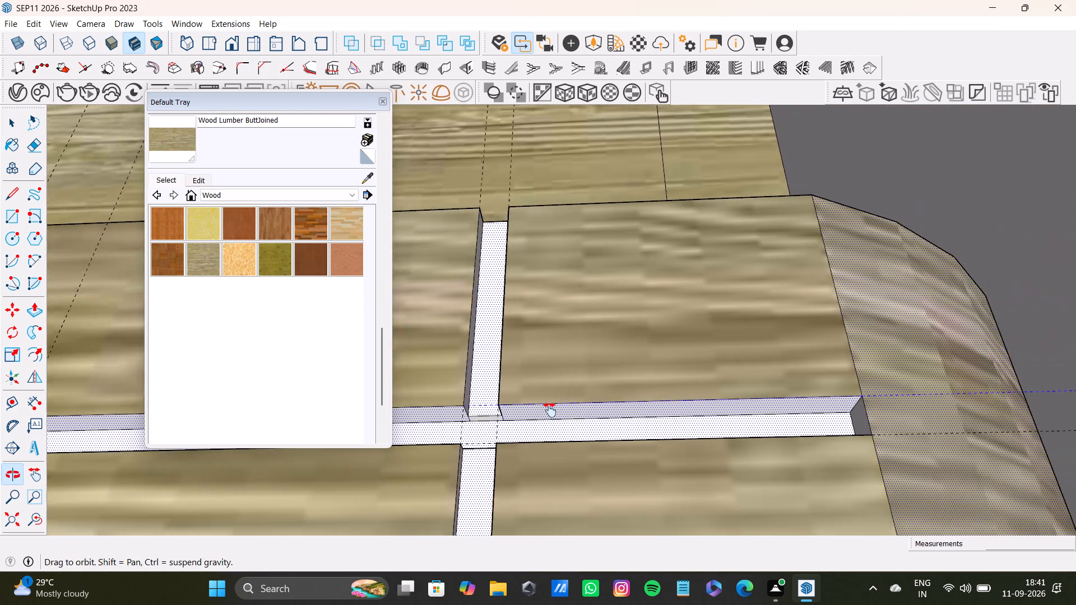
pyautogui.keyDown('shift'); pyautogui.moveTo(550, 410); pyautogui.dragTo(546, 406, button='middle'); pyautogui.keyUp('shift')
pyautogui.keyDown('shift'); pyautogui.scroll(-1, 551, 395); pyautogui.keyUp('shift')
pyautogui.keyDown('shift'); pyautogui.moveTo(549, 391); pyautogui.dragTo(693, 357, button='middle'); pyautogui.keyUp('shift')
pyautogui.keyDown('shift'); pyautogui.scroll(9, 517, 409); pyautogui.keyUp('shift')
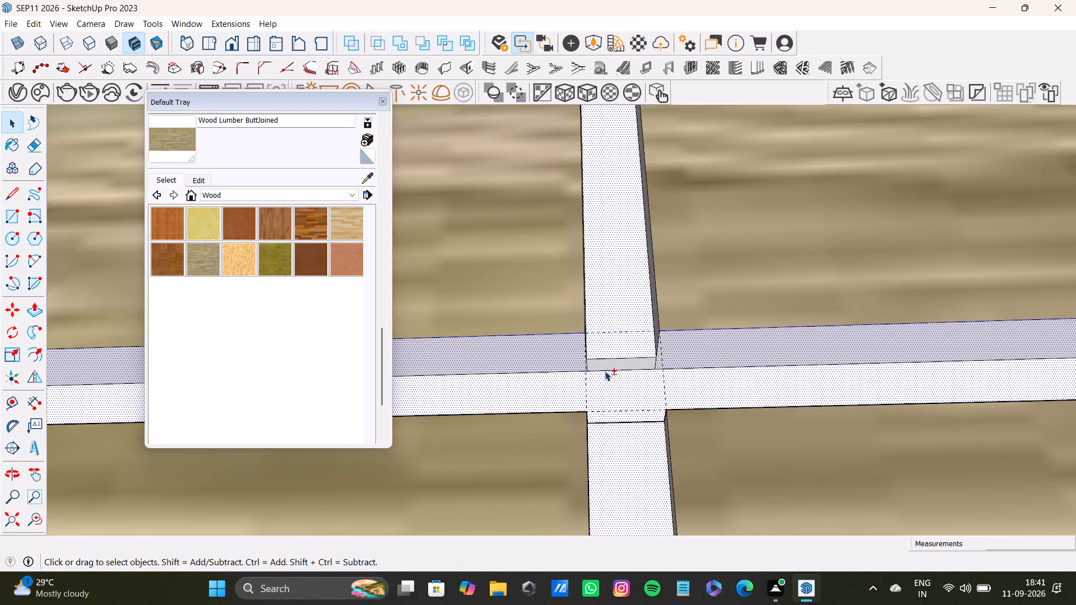
pyautogui.keyDown('shift'); pyautogui.scroll(3, 605, 371); pyautogui.keyUp('shift')
pyautogui.keyDown('shift'); pyautogui.click(610, 359); pyautogui.keyUp('shift')
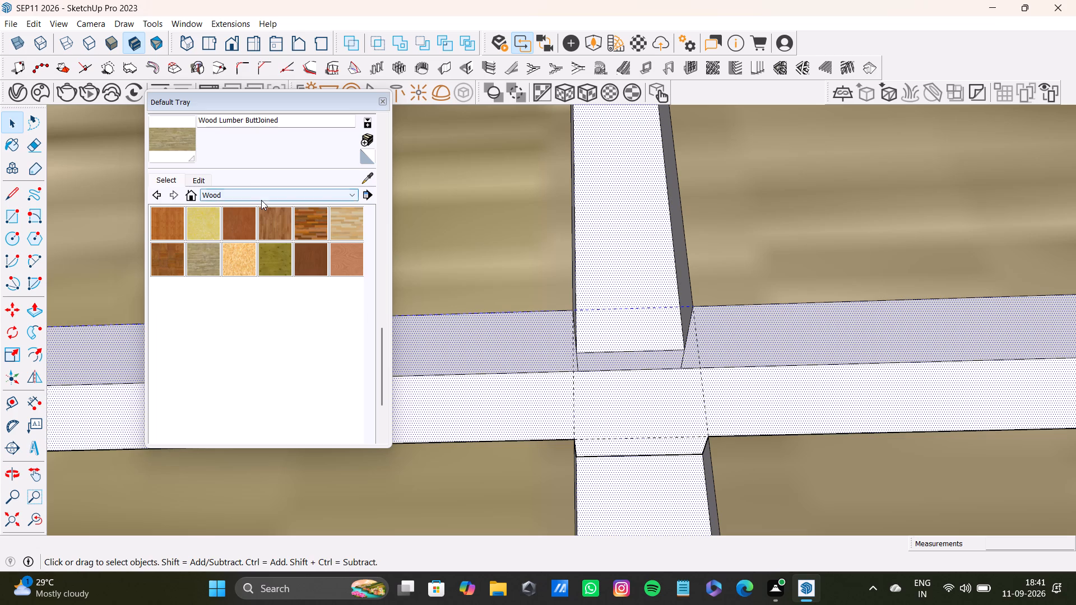
# Sample 0100_SteelBlue from a wardrobe door groove and paint the selected drawer groove faces of the shelf with it.
pyautogui.keyDown('shift'); pyautogui.click(261, 200); pyautogui.keyUp('shift')
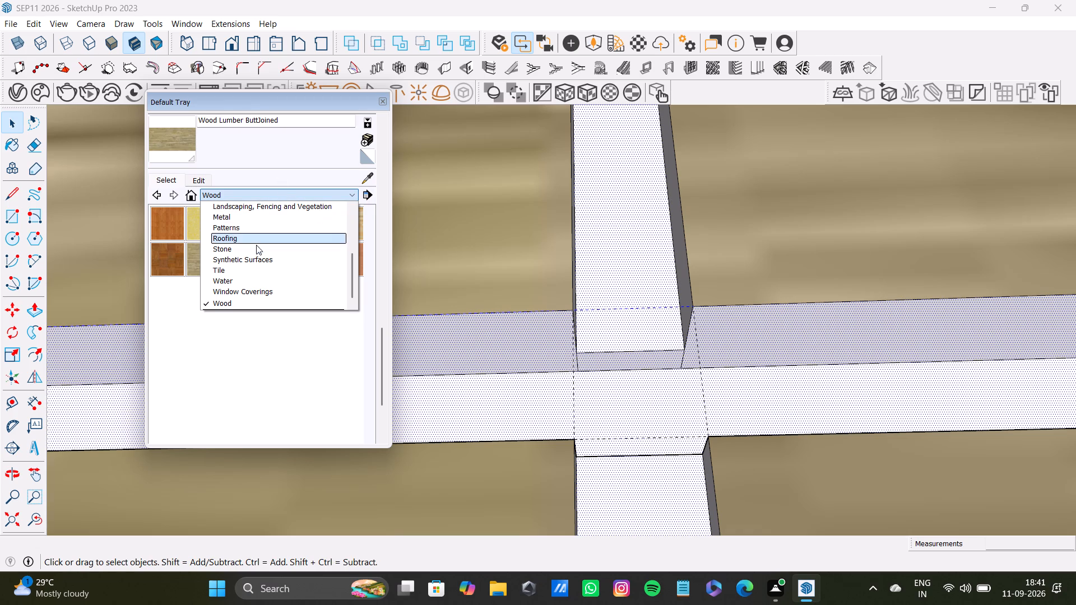
pyautogui.scroll(4, 266, 283)
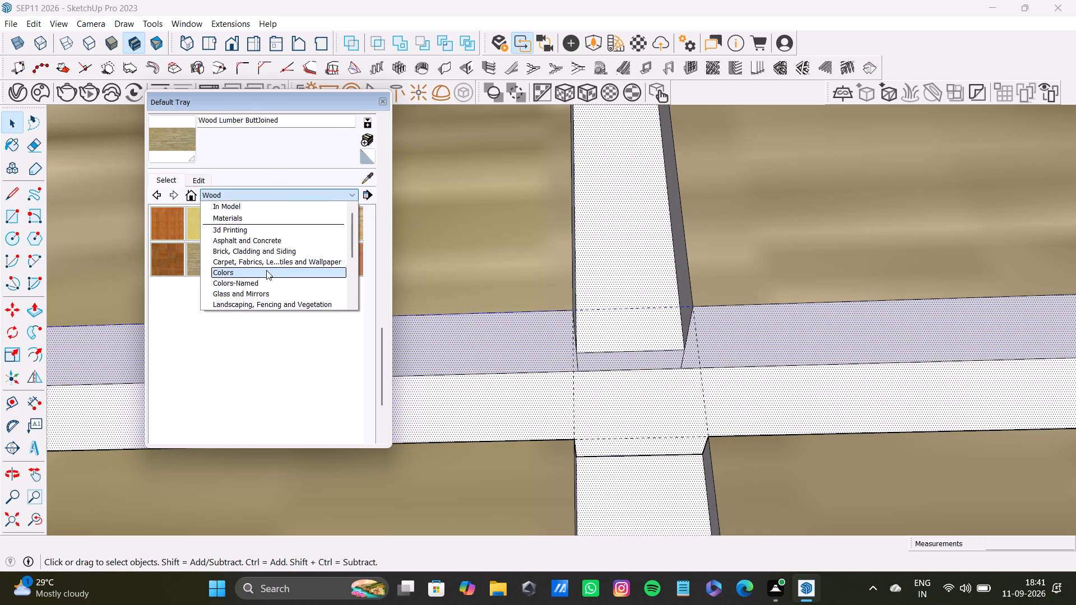
pyautogui.click(250, 276)
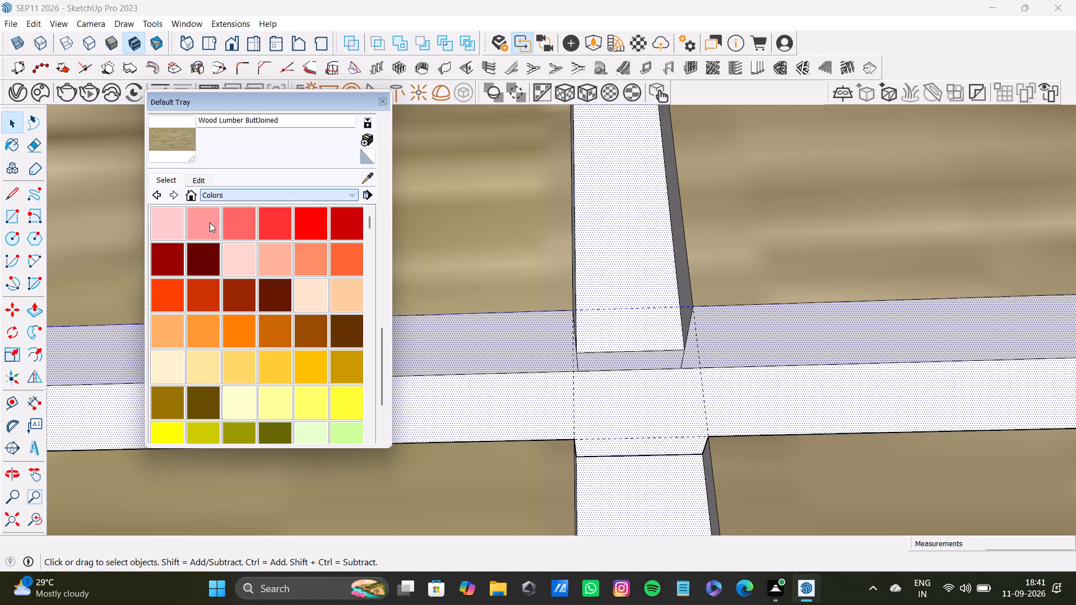
pyautogui.click(364, 180)
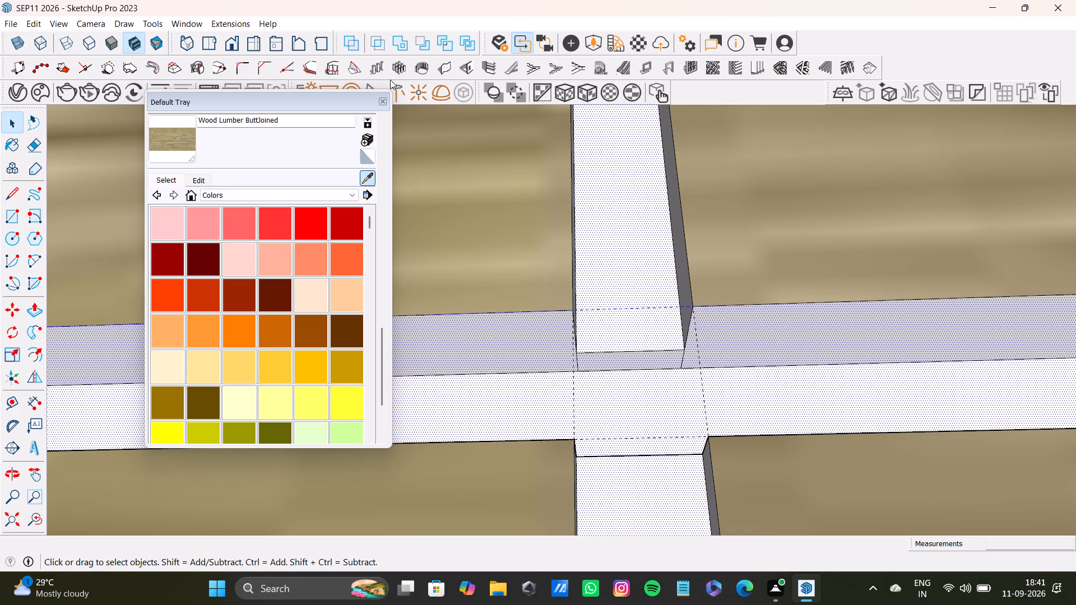
pyautogui.scroll(-17, 559, 197)
pyautogui.moveTo(92, 260); pyautogui.dragTo(498, 362, button='middle')
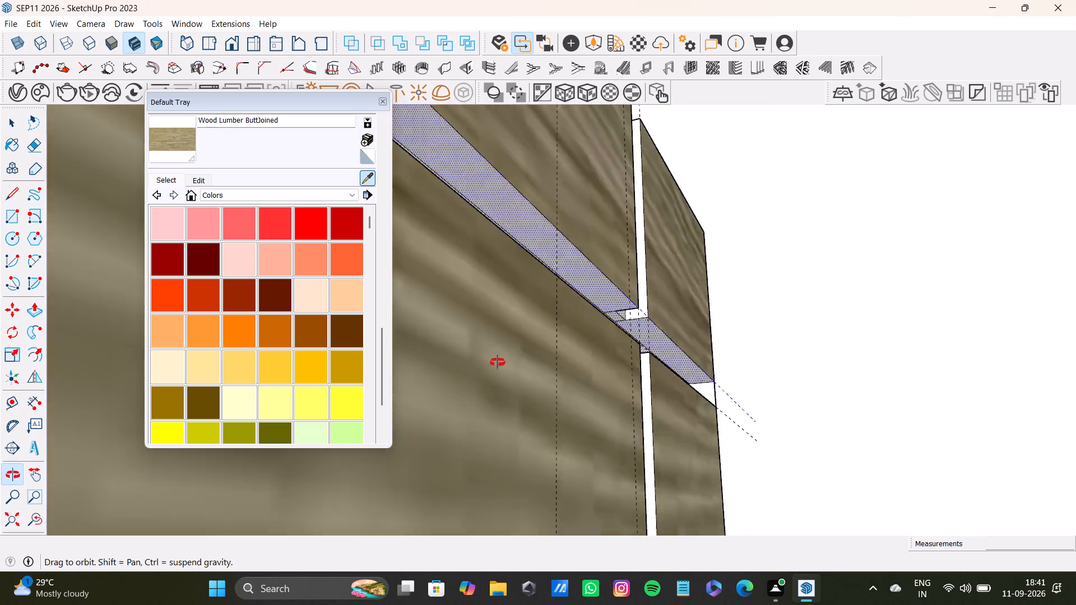
pyautogui.moveTo(498, 362); pyautogui.dragTo(150, 481, button='middle')
pyautogui.scroll(-20, 171, 335)
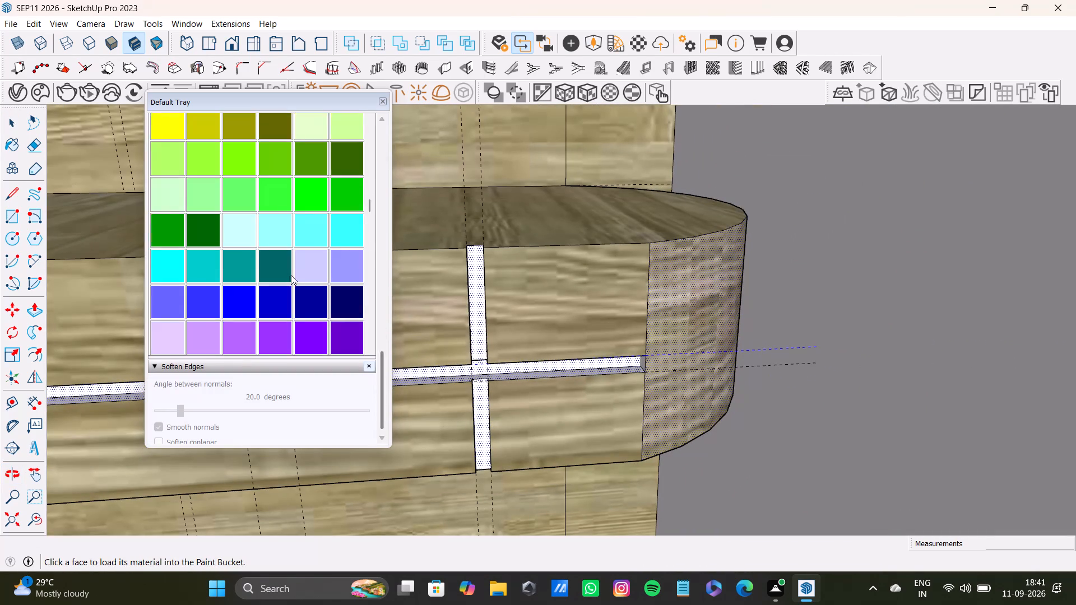
pyautogui.scroll(-7, 291, 275)
pyautogui.scroll(-2, 416, 314)
pyautogui.keyDown('shift'); pyautogui.moveTo(414, 309); pyautogui.dragTo(430, 296, button='middle'); pyautogui.keyUp('shift')
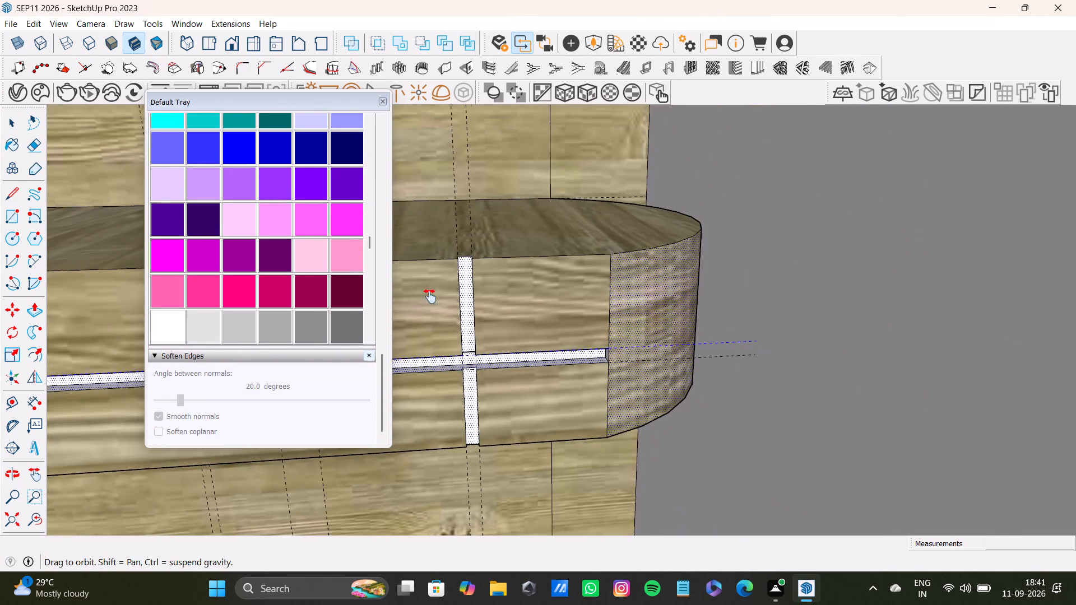
pyautogui.keyDown('shift'); pyautogui.moveTo(430, 296); pyautogui.dragTo(812, 401, button='middle'); pyautogui.keyUp('shift')
pyautogui.scroll(-12, 657, 385)
pyautogui.moveTo(539, 375); pyautogui.dragTo(837, 388, button='middle')
pyautogui.scroll(3, 451, 429)
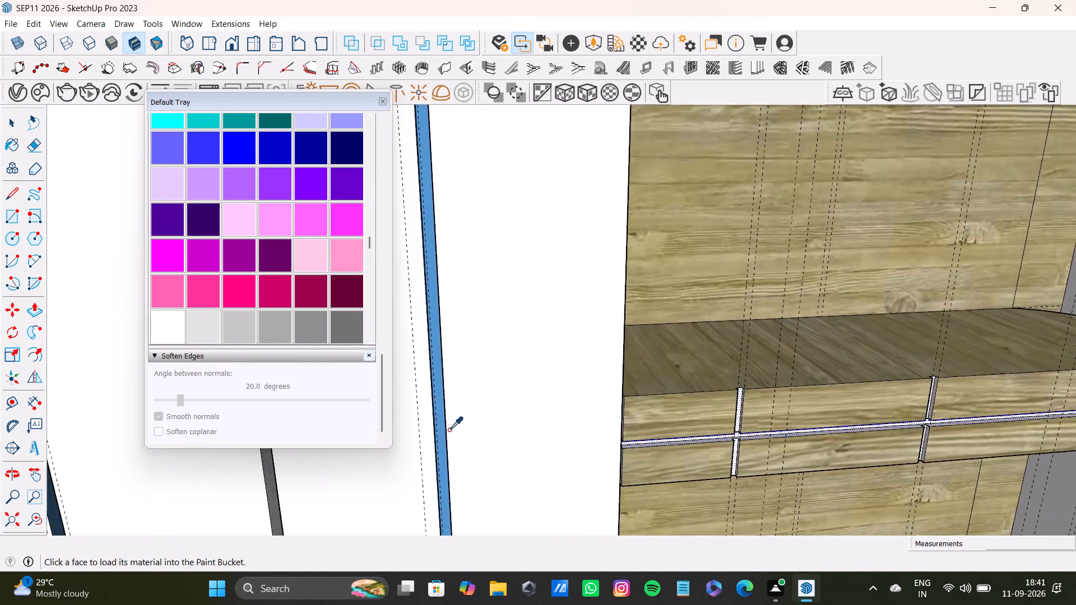
pyautogui.scroll(3, 449, 430)
pyautogui.click(440, 441)
pyautogui.scroll(7, 804, 460)
pyautogui.moveTo(818, 454); pyautogui.dragTo(669, 478, button='middle')
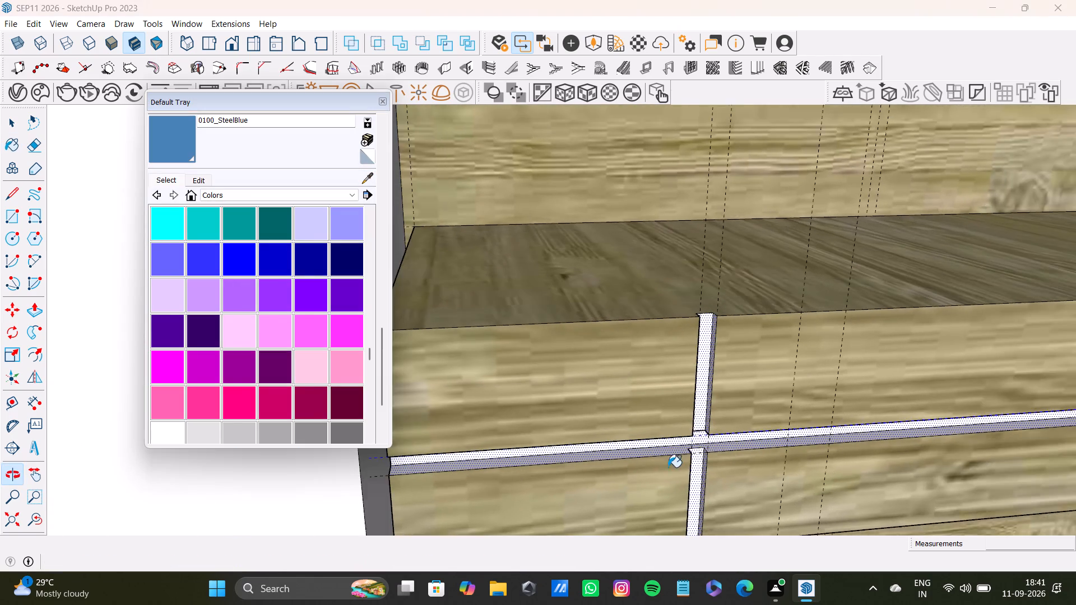
pyautogui.scroll(12, 676, 455)
pyautogui.click(703, 424)
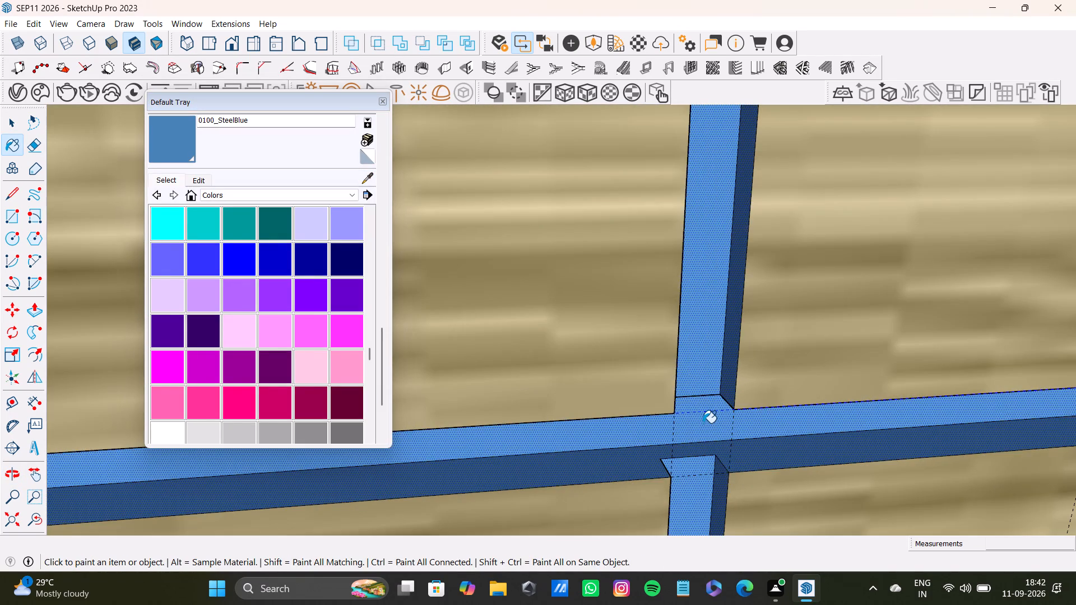
# Add the unpainted upper and lower side faces of the shelf's middle vertical groove to the selection.
pyautogui.scroll(-20, 703, 423)
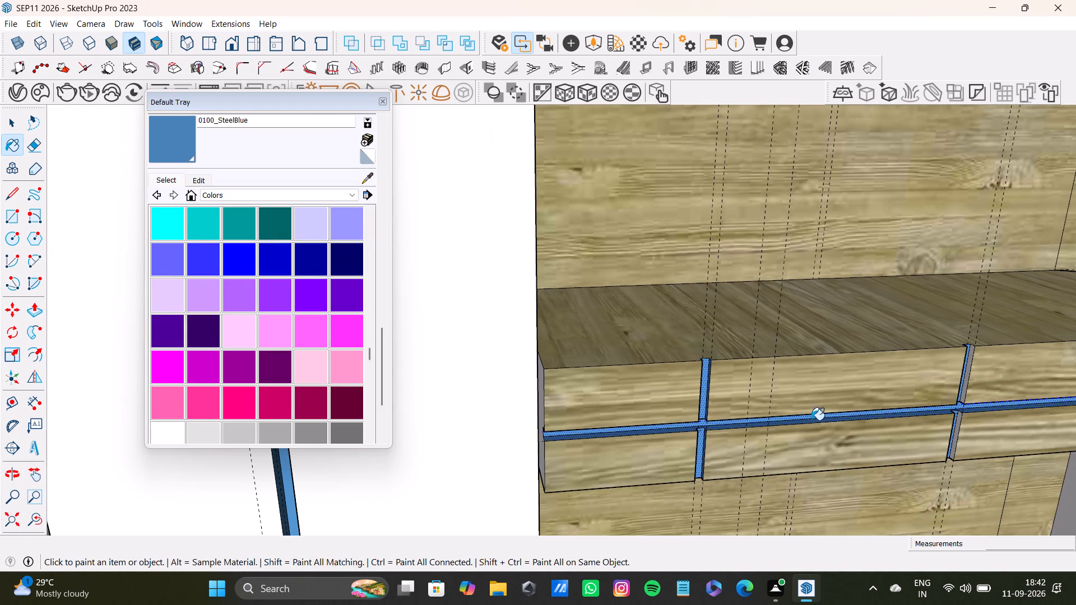
pyautogui.scroll(16, 949, 404)
pyautogui.scroll(6, 978, 406)
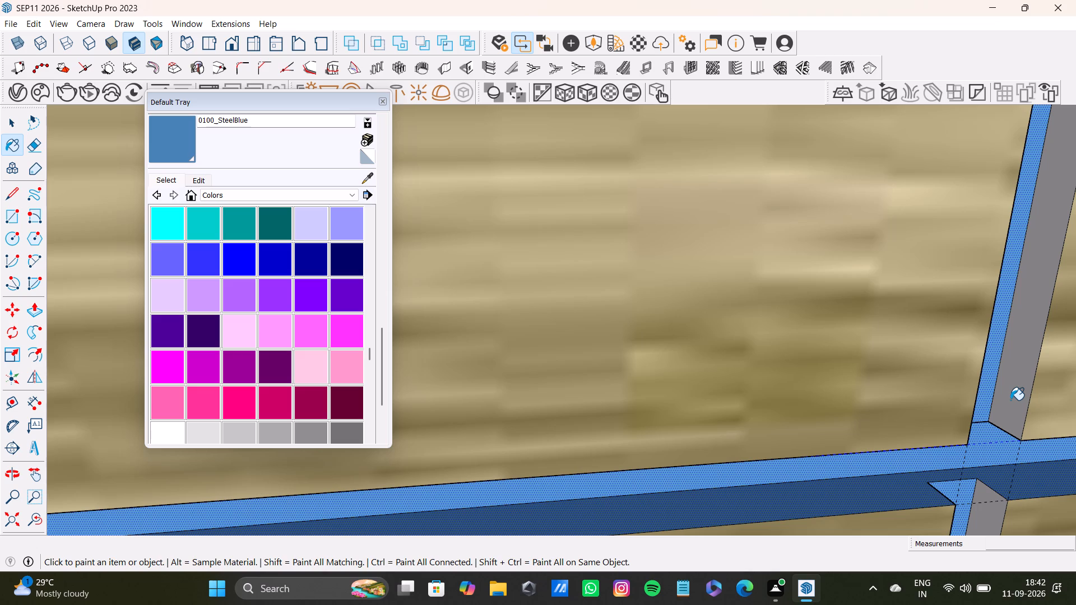
pyautogui.press('space')
pyautogui.scroll(-3, 1021, 407)
pyautogui.keyDown('shift'); pyautogui.moveTo(939, 410); pyautogui.dragTo(864, 393, button='middle'); pyautogui.keyUp('shift')
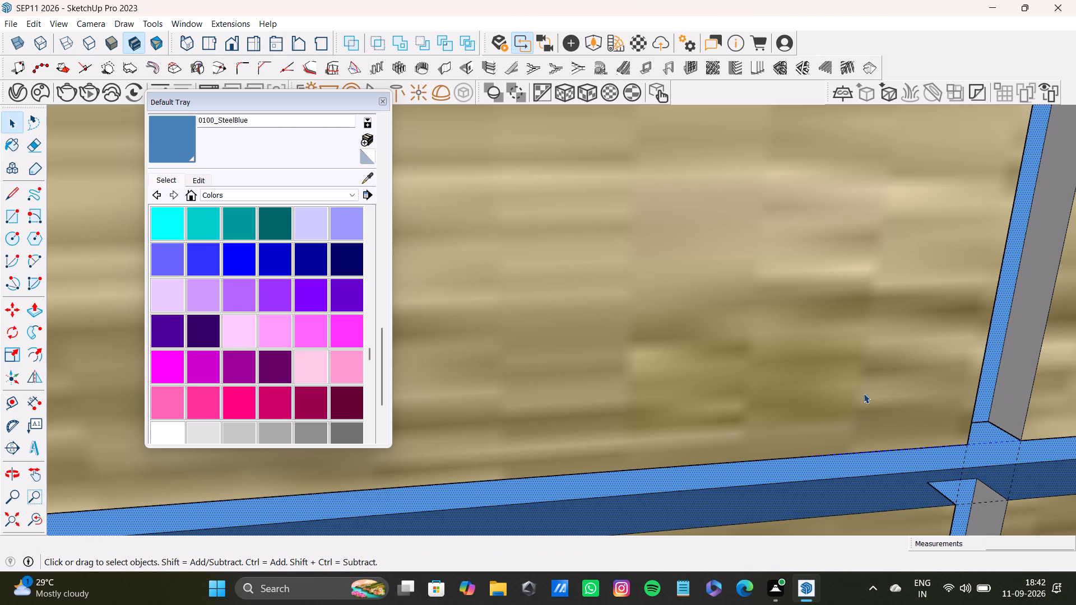
pyautogui.keyDown('shift'); pyautogui.moveTo(864, 393); pyautogui.dragTo(648, 413, button='middle'); pyautogui.keyUp('shift')
pyautogui.keyDown('shift'); pyautogui.scroll(-4, 656, 408); pyautogui.keyUp('shift')
pyautogui.moveTo(619, 416); pyautogui.dragTo(738, 420, button='middle')
pyautogui.scroll(6, 747, 399)
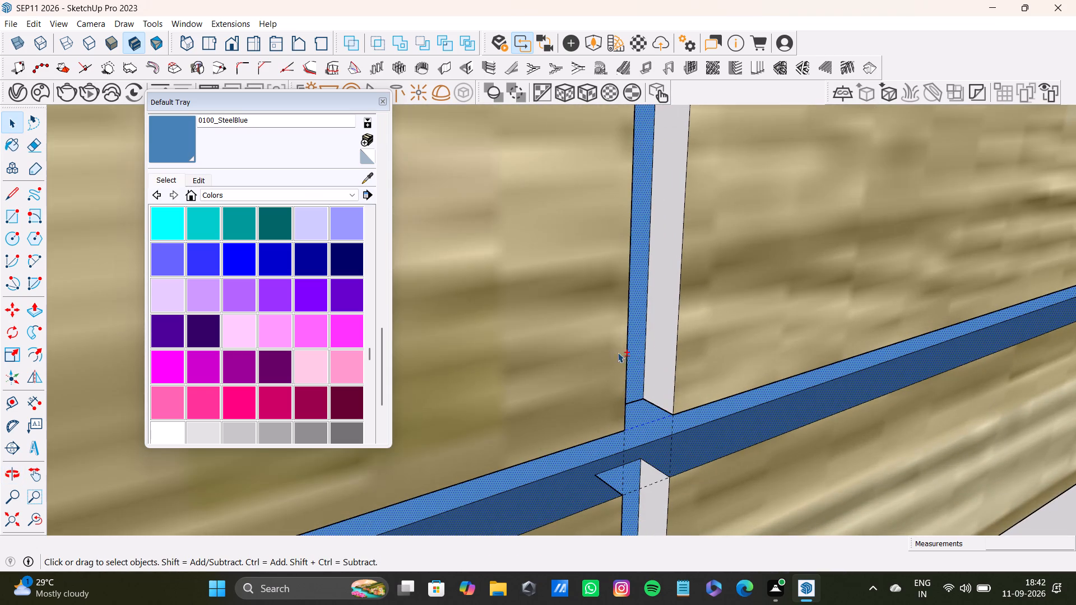
pyautogui.keyDown('shift'); pyautogui.click(657, 356); pyautogui.keyUp('shift')
pyautogui.keyDown('shift'); pyautogui.moveTo(660, 398); pyautogui.dragTo(660, 252, button='middle'); pyautogui.keyUp('shift')
pyautogui.keyDown('shift'); pyautogui.click(650, 412); pyautogui.keyUp('shift')
# Add the unpainted upper and lower side faces of the vertical groove nearest the shelf's rounded end to the selection.
pyautogui.keyDown('shift'); pyautogui.scroll(-5, 652, 409); pyautogui.keyUp('shift')
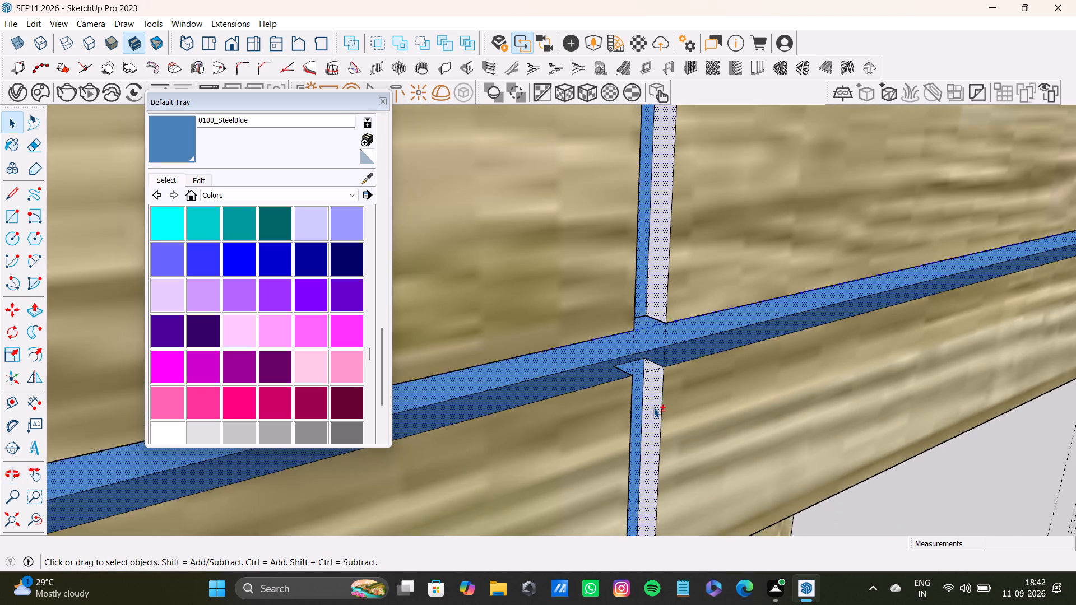
pyautogui.keyDown('shift'); pyautogui.scroll(-3, 653, 407); pyautogui.keyUp('shift')
pyautogui.keyDown('shift'); pyautogui.moveTo(674, 383); pyautogui.dragTo(298, 443, button='middle'); pyautogui.keyUp('shift')
pyautogui.keyDown('shift'); pyautogui.scroll(6, 727, 364); pyautogui.keyUp('shift')
pyautogui.keyDown('shift'); pyautogui.moveTo(780, 320); pyautogui.dragTo(613, 429, button='middle'); pyautogui.keyUp('shift')
pyautogui.keyDown('shift'); pyautogui.scroll(3, 657, 362); pyautogui.keyUp('shift')
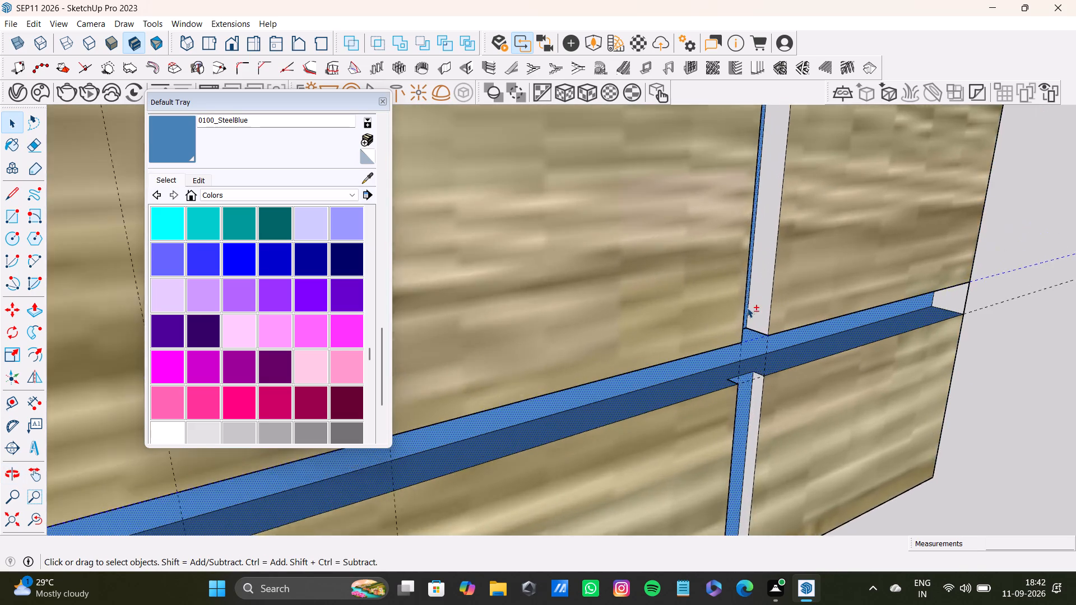
pyautogui.keyDown('shift'); pyautogui.scroll(3, 747, 308); pyautogui.keyUp('shift')
pyautogui.keyDown('shift'); pyautogui.click(765, 297); pyautogui.keyUp('shift')
pyautogui.keyDown('shift'); pyautogui.scroll(-1, 760, 393); pyautogui.keyUp('shift')
pyautogui.keyDown('shift'); pyautogui.moveTo(760, 399); pyautogui.dragTo(769, 231, button='middle'); pyautogui.keyUp('shift')
pyautogui.keyDown('shift'); pyautogui.scroll(3, 761, 288); pyautogui.keyUp('shift')
pyautogui.keyDown('shift'); pyautogui.click(766, 301); pyautogui.keyUp('shift')
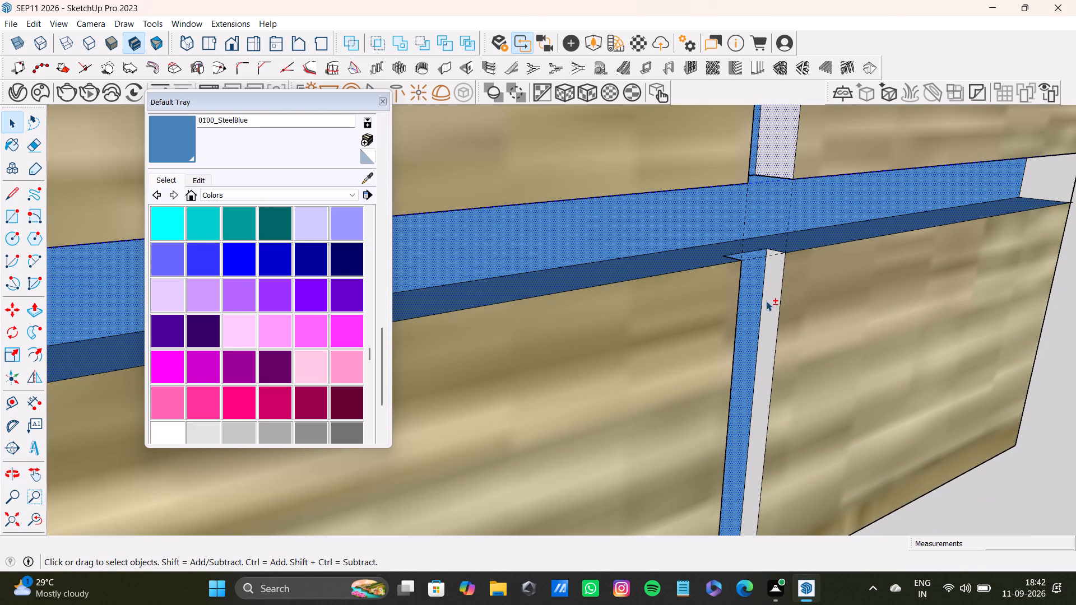
# Include the horizontal groove's end face at the shelf's rounded end and paint the whole selection 0100_SteelBlue.
pyautogui.keyDown('shift'); pyautogui.moveTo(769, 304); pyautogui.dragTo(617, 444, button='middle'); pyautogui.keyUp('shift')
pyautogui.keyDown('shift'); pyautogui.moveTo(900, 294); pyautogui.dragTo(674, 376, button='middle'); pyautogui.keyUp('shift')
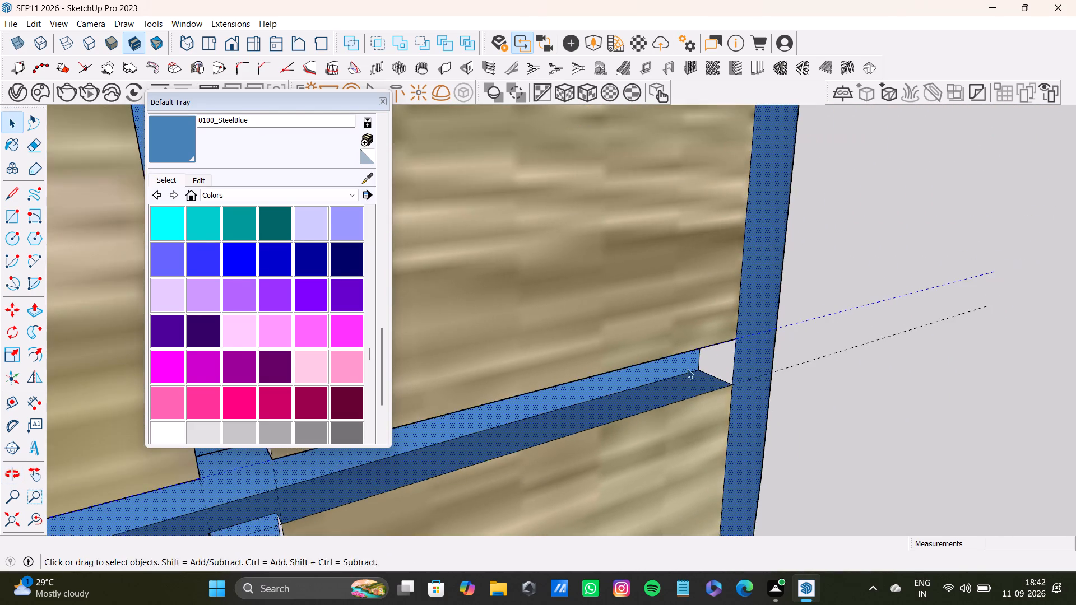
pyautogui.moveTo(681, 369); pyautogui.dragTo(735, 362, button='middle')
pyautogui.keyDown('shift'); pyautogui.scroll(3, 728, 367); pyautogui.keyUp('shift')
pyautogui.keyDown('shift'); pyautogui.click(719, 352); pyautogui.keyUp('shift')
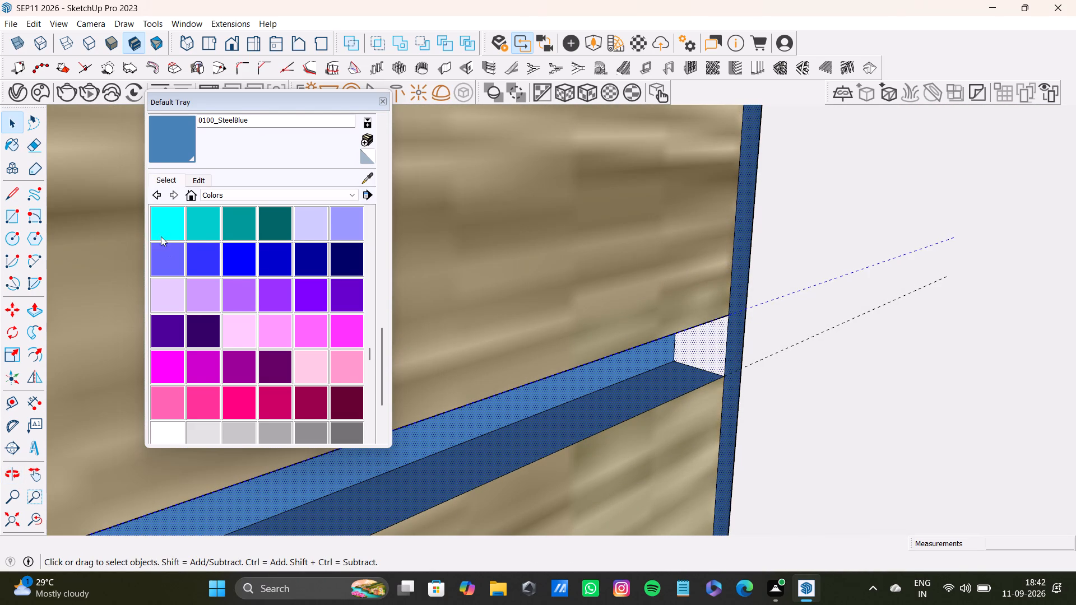
pyautogui.keyDown('shift'); pyautogui.click(168, 141); pyautogui.keyUp('shift')
pyautogui.keyDown('shift'); pyautogui.click(715, 346); pyautogui.keyUp('shift')
# Sample the Wood Lumber ButtJoined material from the shelf's top face.
pyautogui.keyDown('shift'); pyautogui.scroll(-3, 667, 375); pyautogui.keyUp('shift')
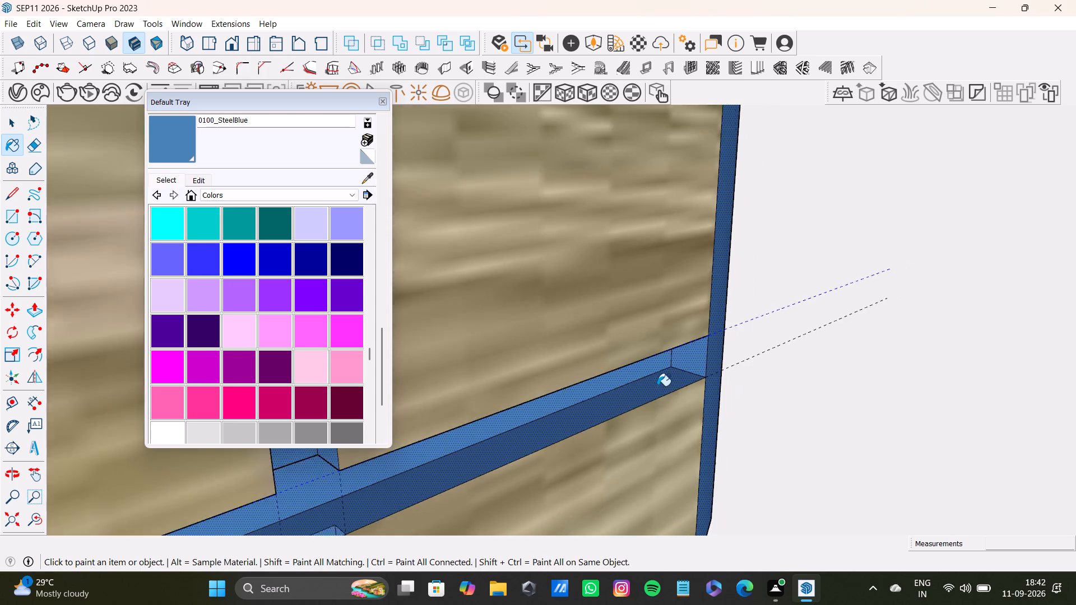
pyautogui.keyDown('shift'); pyautogui.scroll(-4, 657, 386); pyautogui.keyUp('shift')
pyautogui.keyDown('shift'); pyautogui.moveTo(588, 425); pyautogui.dragTo(690, 340, button='middle'); pyautogui.keyUp('shift')
pyautogui.keyDown('shift'); pyautogui.scroll(-13, 537, 427); pyautogui.keyUp('shift')
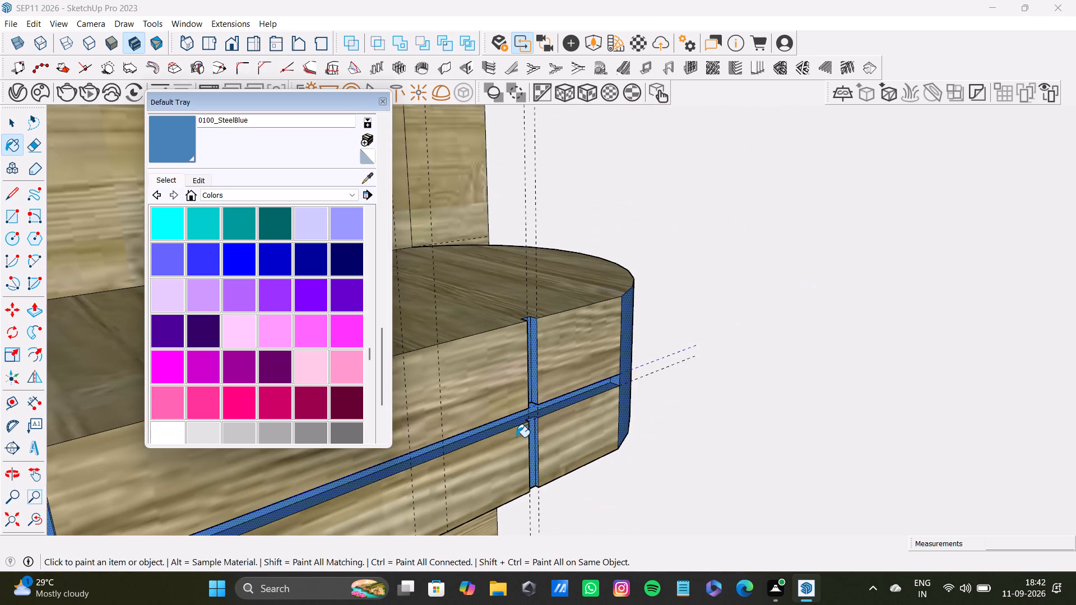
pyautogui.keyDown('shift'); pyautogui.scroll(-8, 516, 437); pyautogui.keyUp('shift')
pyautogui.moveTo(516, 437); pyautogui.dragTo(262, 542, button='middle')
pyautogui.press('space')
pyautogui.scroll(2, 389, 432)
pyautogui.moveTo(451, 417); pyautogui.dragTo(648, 406, button='middle')
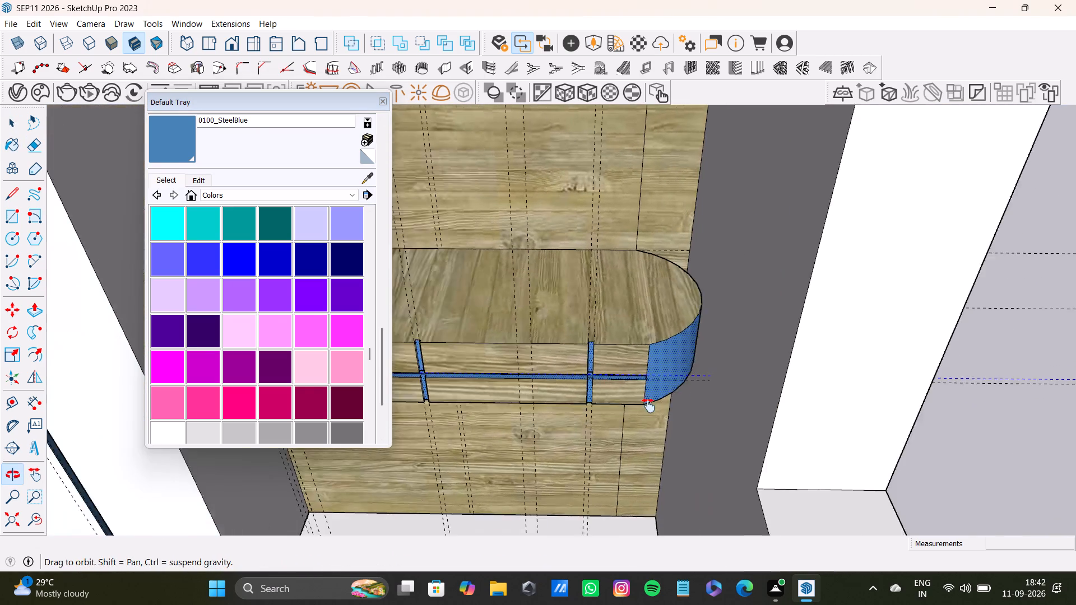
pyautogui.moveTo(648, 406); pyautogui.dragTo(661, 416, button='middle')
pyautogui.press('space')
pyautogui.click(371, 176)
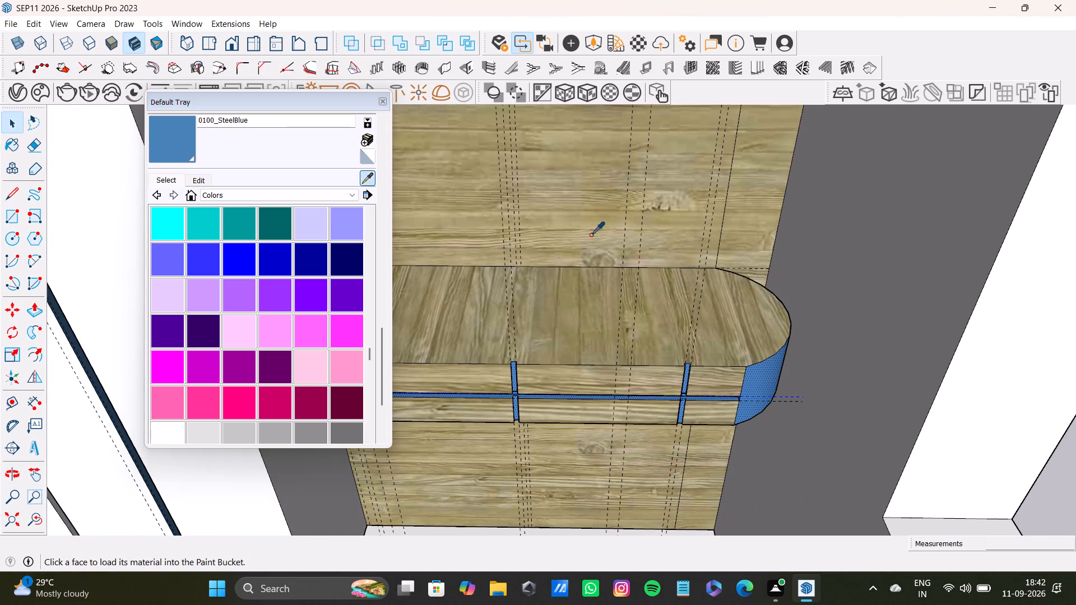
pyautogui.click(762, 350)
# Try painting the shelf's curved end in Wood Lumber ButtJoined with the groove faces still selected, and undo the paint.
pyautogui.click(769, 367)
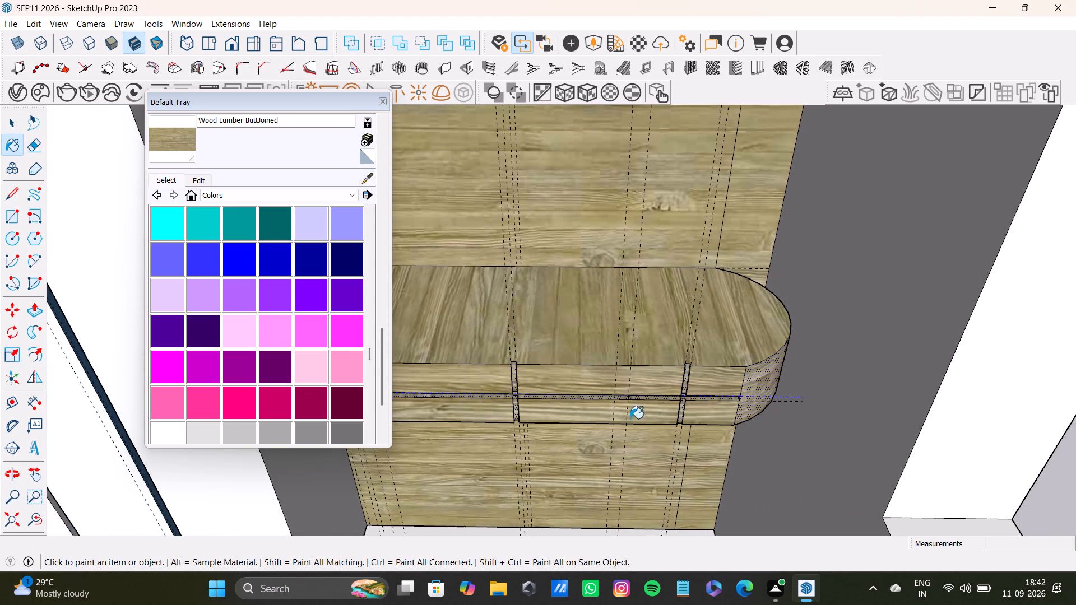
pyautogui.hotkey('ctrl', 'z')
# Select only the shelf's curved end face and paint it with Wood Lumber ButtJoined.
pyautogui.press('space')
pyautogui.click(766, 376)
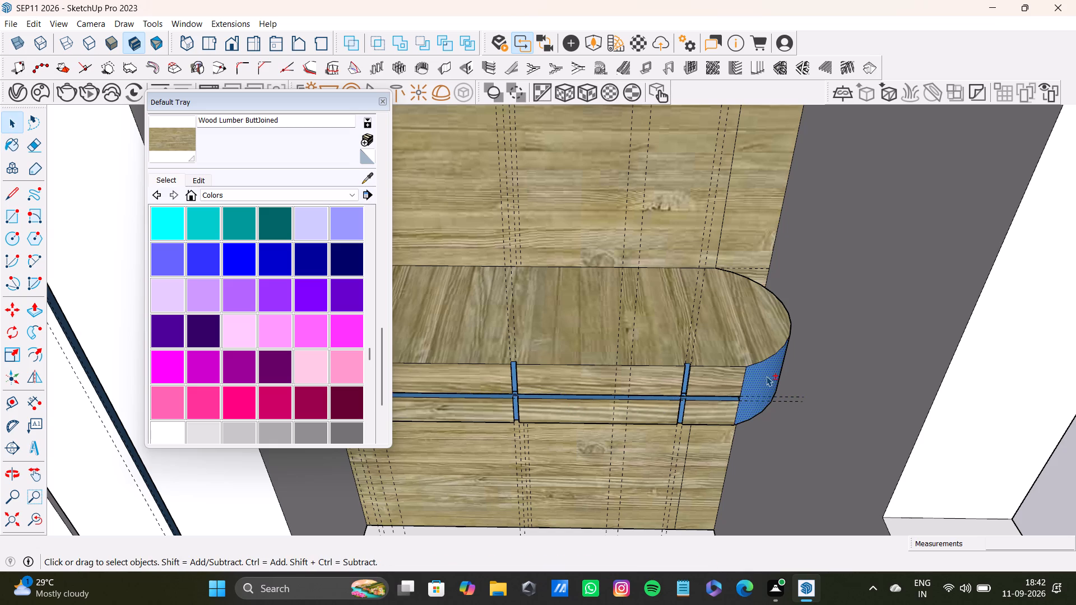
pyautogui.keyDown('shift'); pyautogui.click(764, 376); pyautogui.keyUp('shift')
pyautogui.scroll(7, 794, 373)
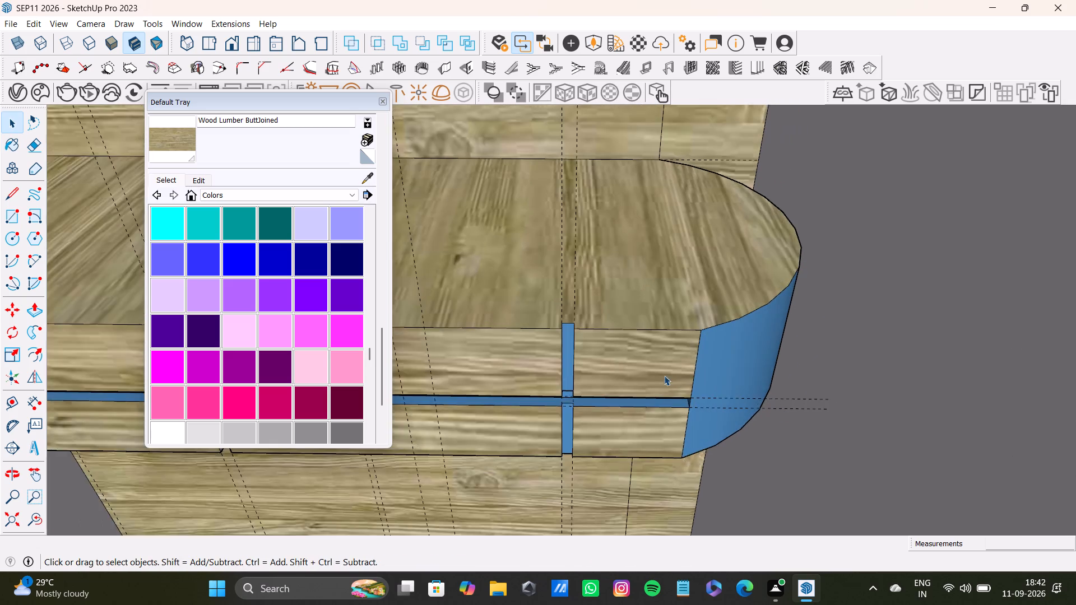
pyautogui.scroll(6, 664, 375)
pyautogui.click(767, 379)
pyautogui.doubleClick(767, 379)
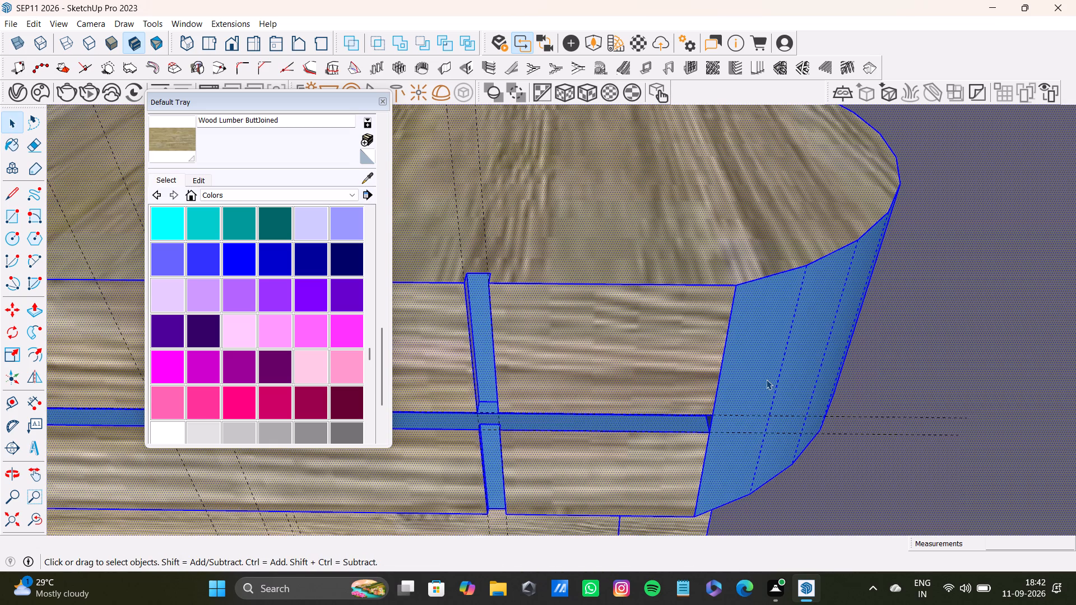
pyautogui.click(766, 379)
pyautogui.click(746, 379)
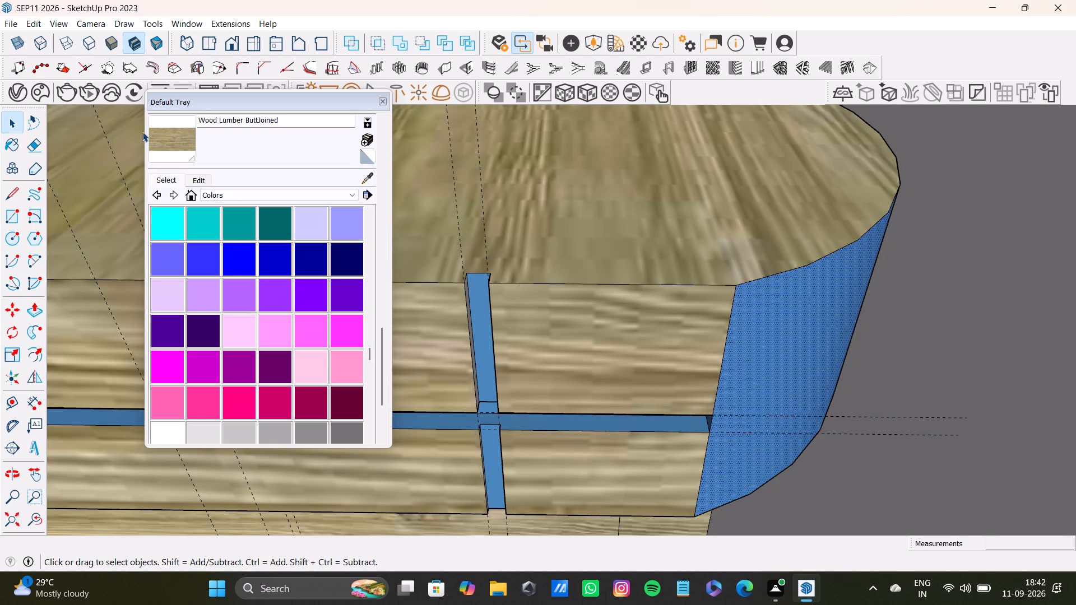
pyautogui.click(165, 133)
pyautogui.click(767, 331)
# Close the materials library.
pyautogui.scroll(-7, 736, 359)
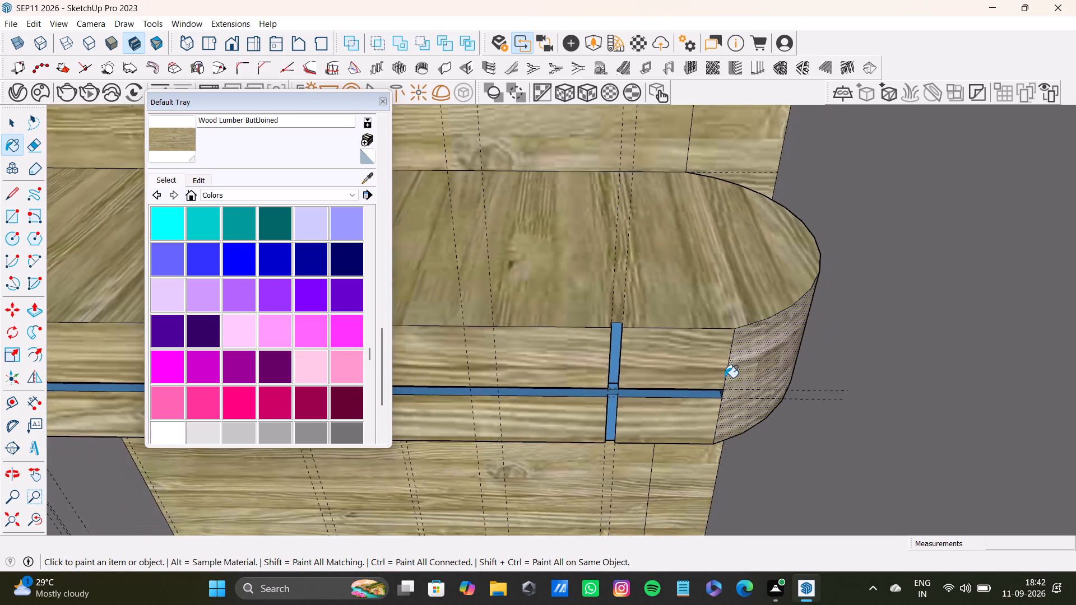
pyautogui.scroll(-5, 725, 378)
pyautogui.scroll(-7, 536, 347)
pyautogui.moveTo(641, 421); pyautogui.dragTo(638, 480, button='middle')
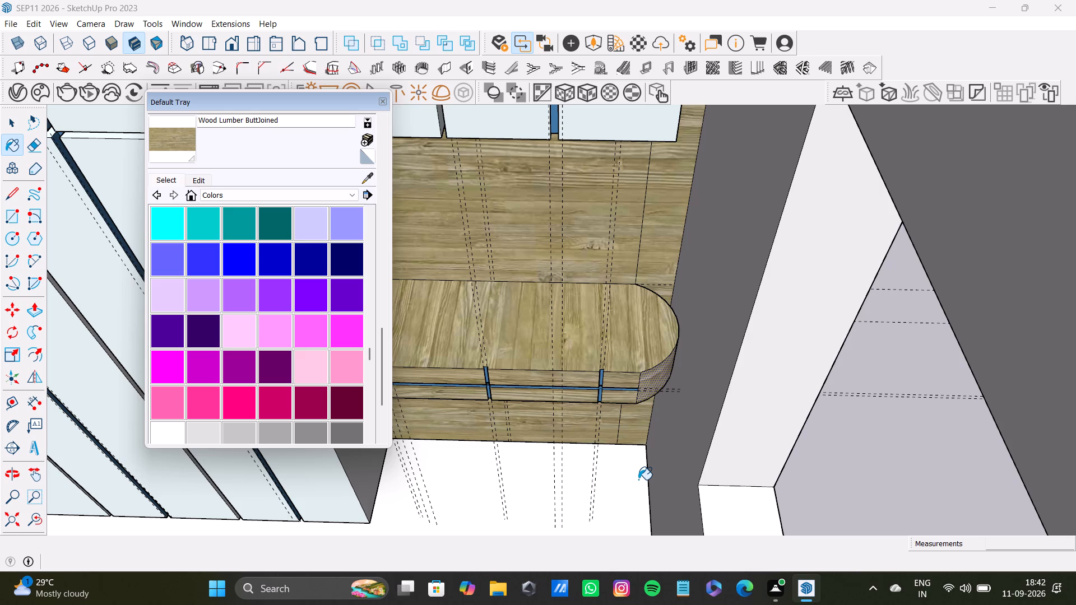
pyautogui.press('space')
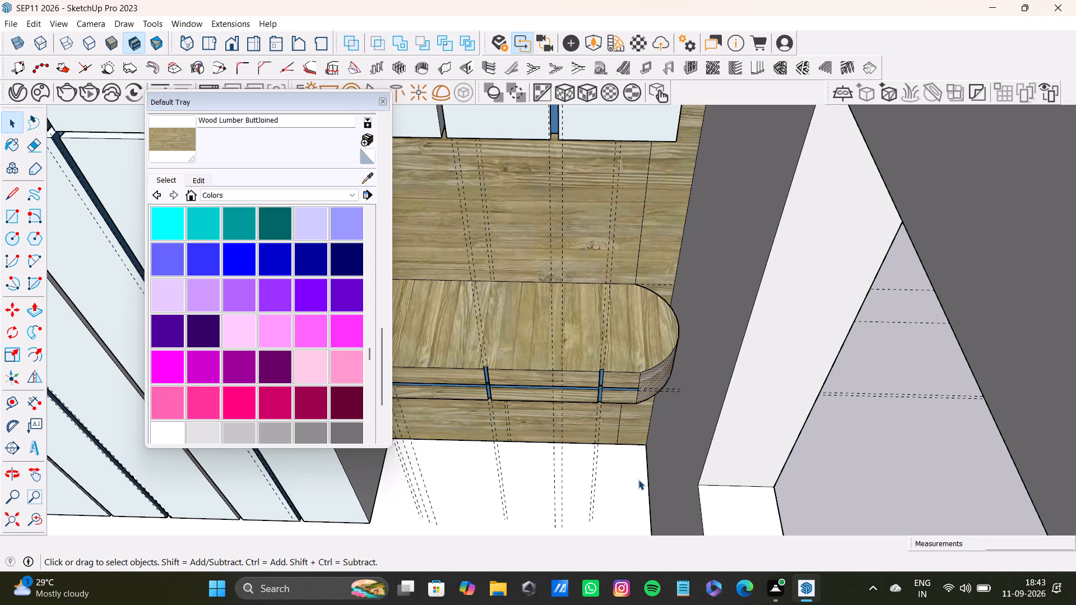
pyautogui.press('space')
pyautogui.press('space')
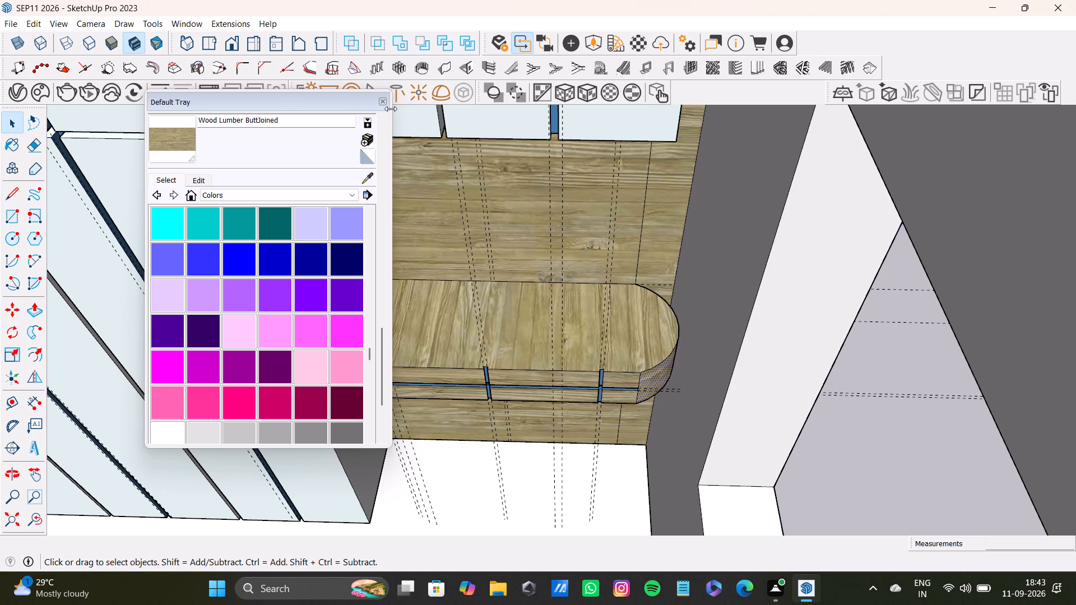
pyautogui.click(382, 101)
# Open the materials library and move it clear of the horizontal gap between the upper and lower wardrobe doors.
pyautogui.scroll(-13, 415, 318)
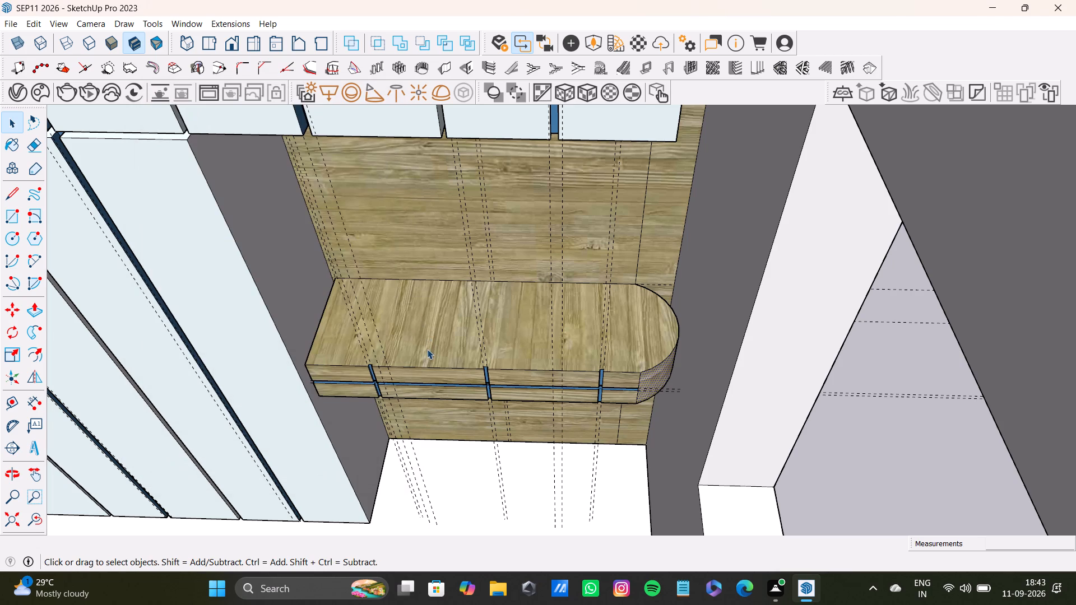
pyautogui.scroll(-10, 427, 349)
pyautogui.keyDown('shift'); pyautogui.moveTo(428, 364); pyautogui.dragTo(652, 361, button='middle'); pyautogui.keyUp('shift')
pyautogui.scroll(4, 612, 350)
pyautogui.moveTo(584, 347); pyautogui.dragTo(689, 275, button='middle')
pyautogui.scroll(20, 556, 229)
pyautogui.scroll(3, 556, 229)
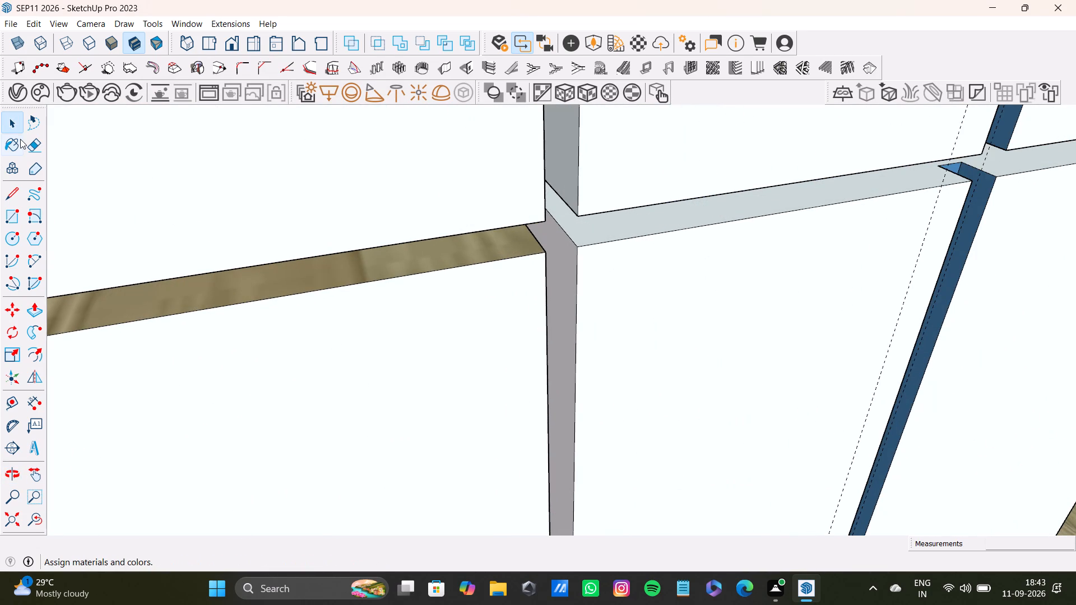
pyautogui.click(13, 143)
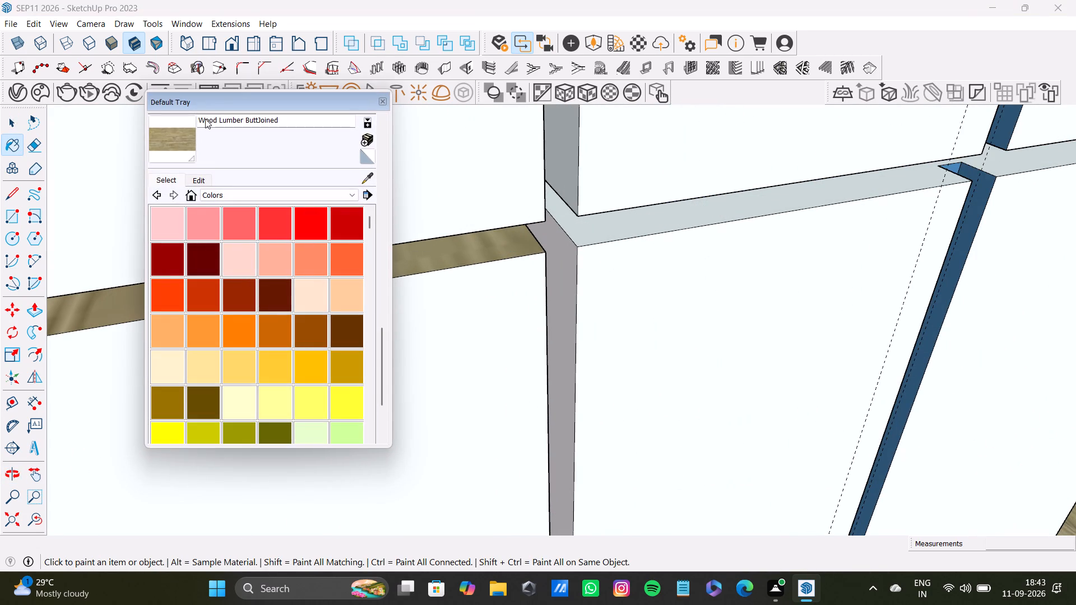
pyautogui.moveTo(261, 103); pyautogui.dragTo(953, 262)
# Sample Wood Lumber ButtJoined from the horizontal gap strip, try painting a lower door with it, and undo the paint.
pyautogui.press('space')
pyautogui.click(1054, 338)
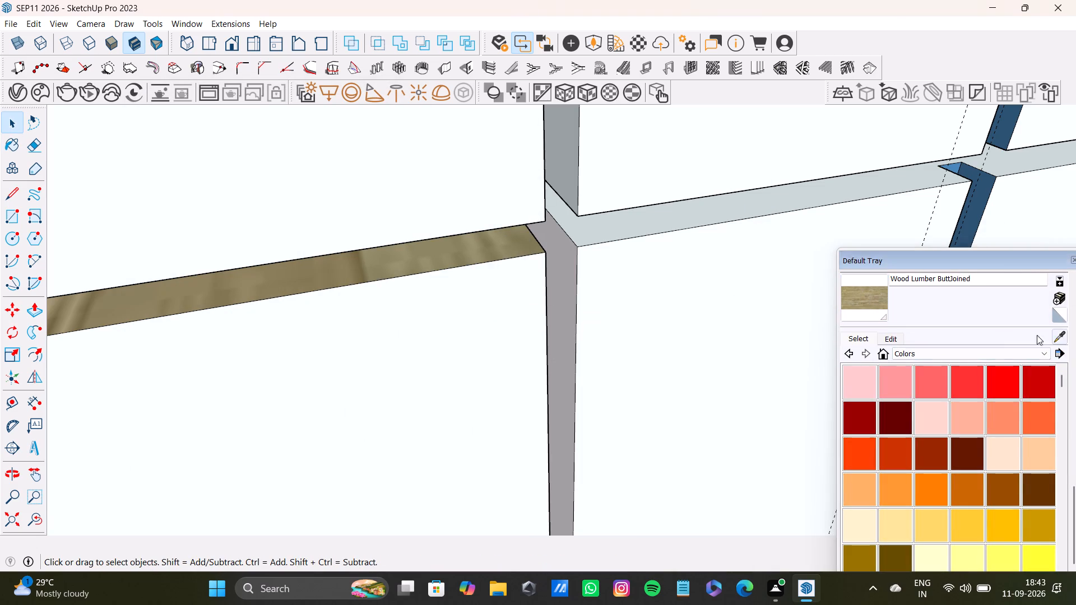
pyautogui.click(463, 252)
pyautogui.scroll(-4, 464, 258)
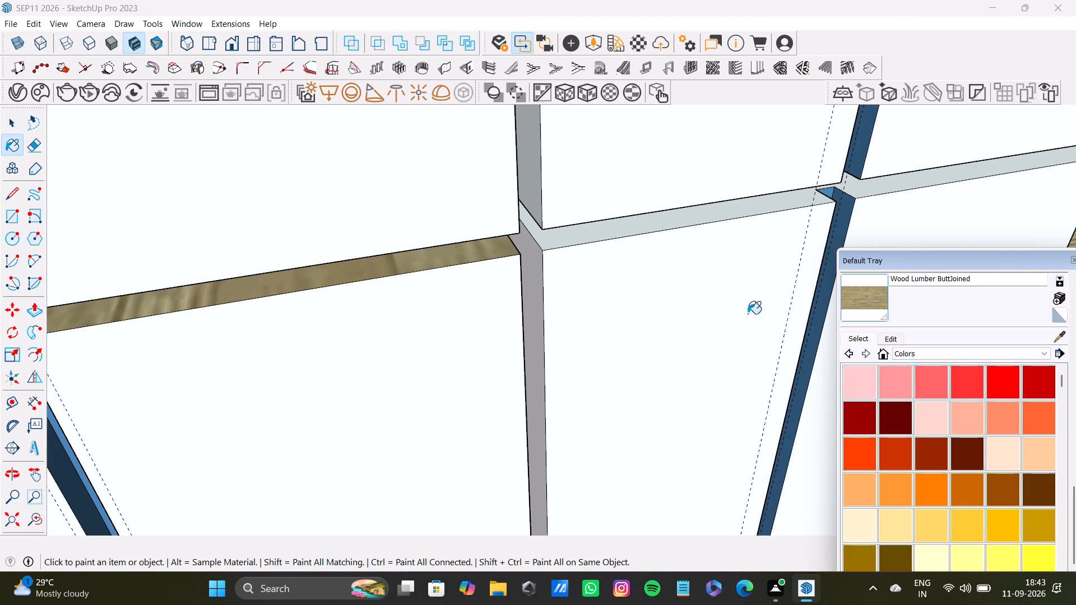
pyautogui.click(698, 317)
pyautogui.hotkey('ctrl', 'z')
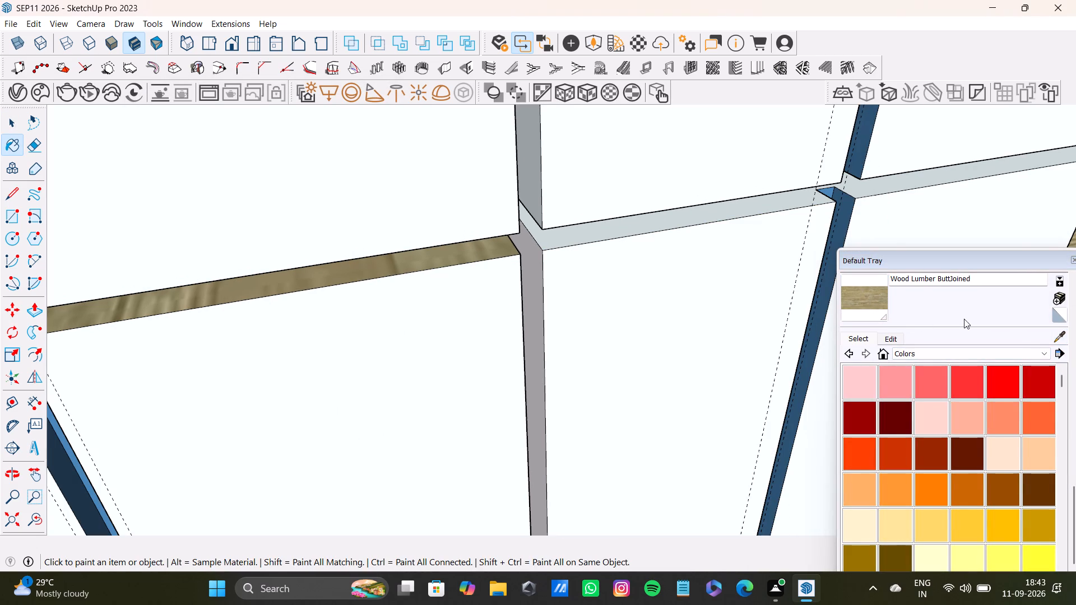
# Sample 0092_Azure from a lower door and paint the wood-finished strips in the horizontal gap between upper and lower doors.
pyautogui.click(1065, 336)
pyautogui.click(634, 345)
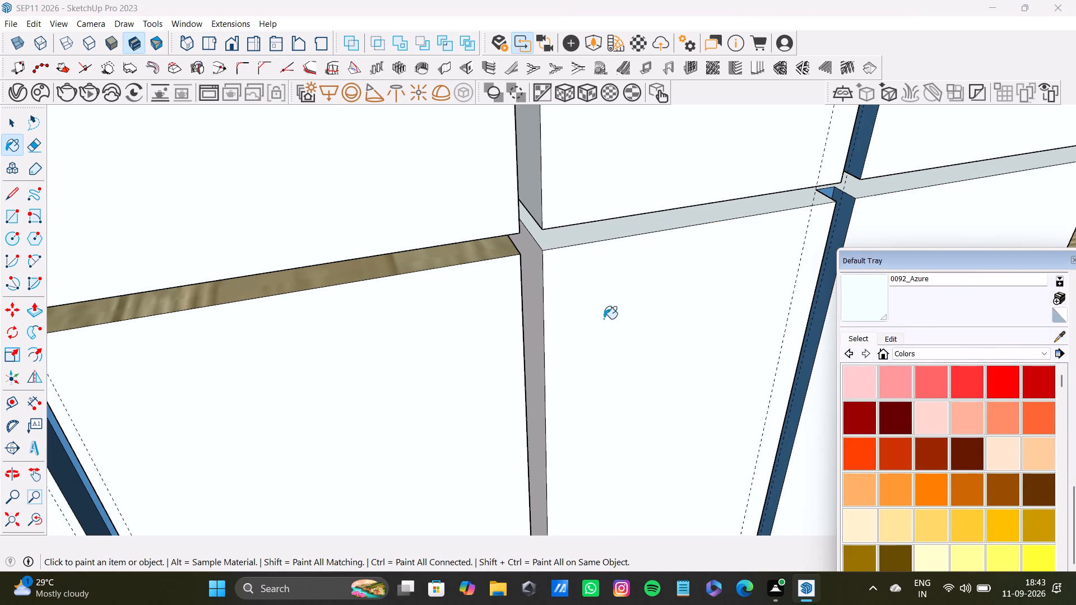
pyautogui.click(502, 251)
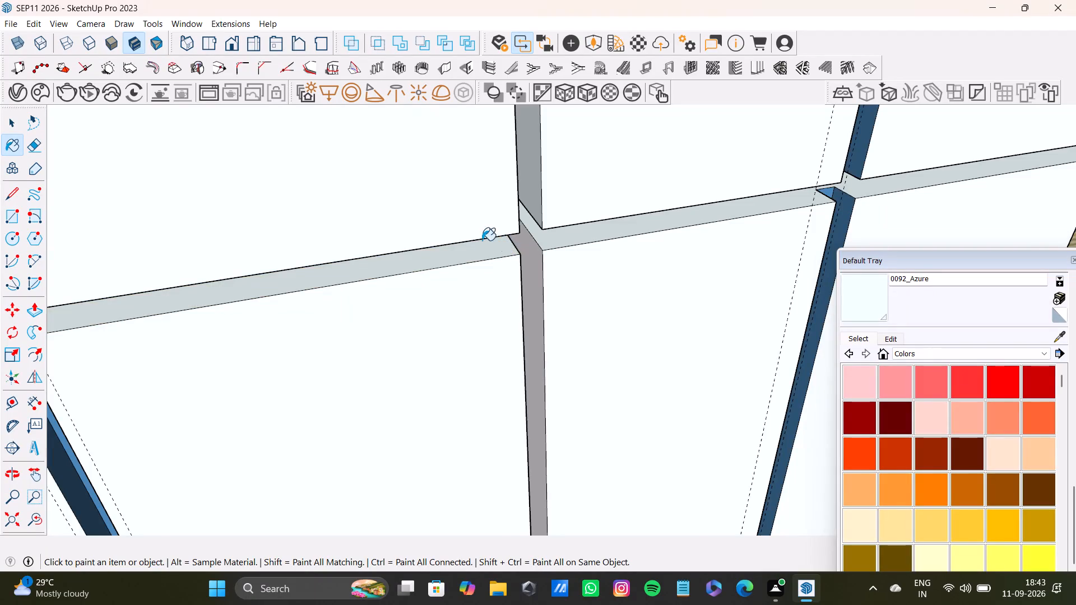
pyautogui.scroll(-10, 472, 268)
pyautogui.click(123, 329)
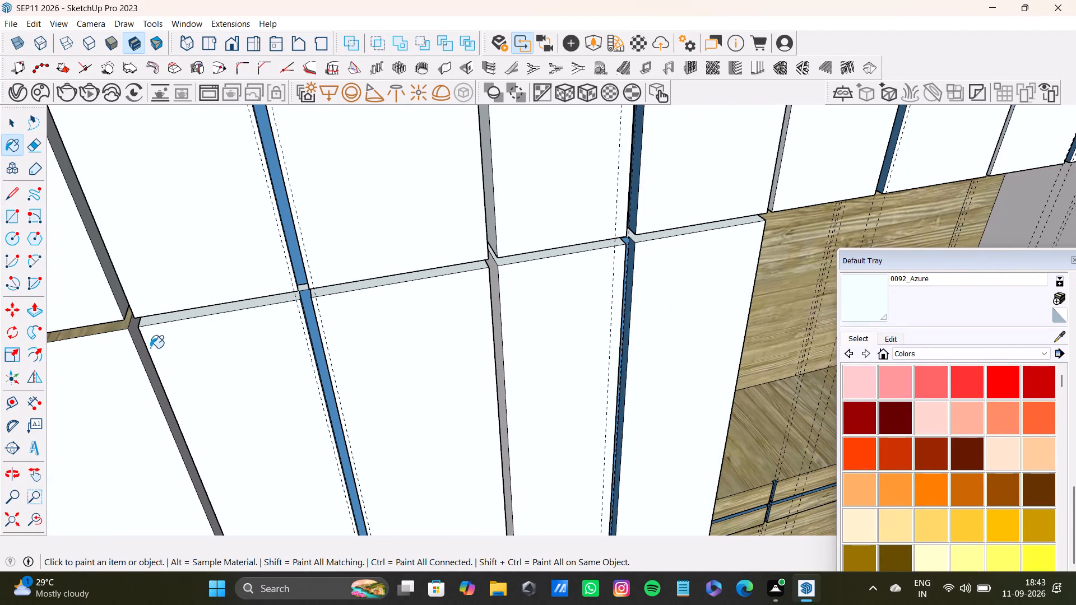
pyautogui.scroll(16, 120, 341)
pyautogui.click(140, 292)
pyautogui.scroll(-5, 140, 294)
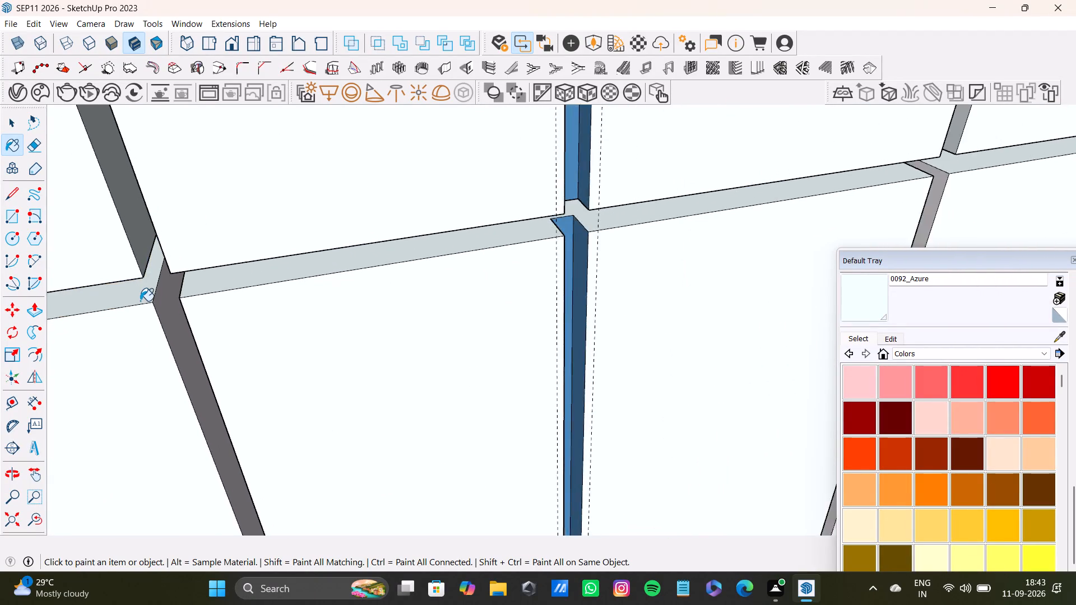
# Examine the wardrobe's door gaps, front and top faces for surfaces that still need the Azure finish.
pyautogui.scroll(-20, 140, 301)
pyautogui.scroll(1, 185, 327)
pyautogui.scroll(-4, 185, 327)
pyautogui.scroll(3, 347, 271)
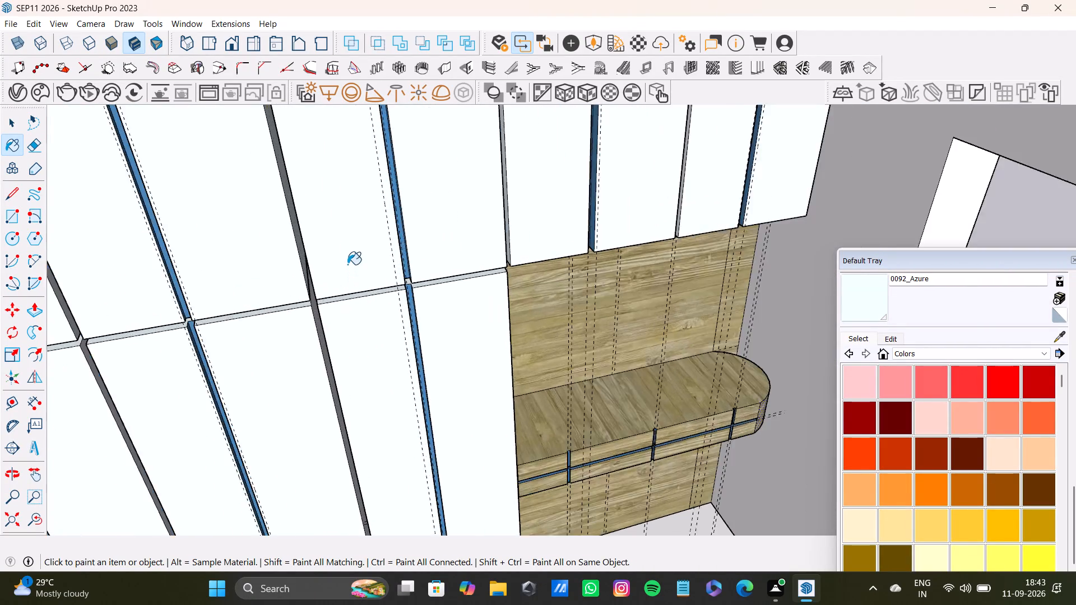
pyautogui.scroll(9, 347, 264)
pyautogui.scroll(3, 355, 327)
pyautogui.scroll(-4, 346, 311)
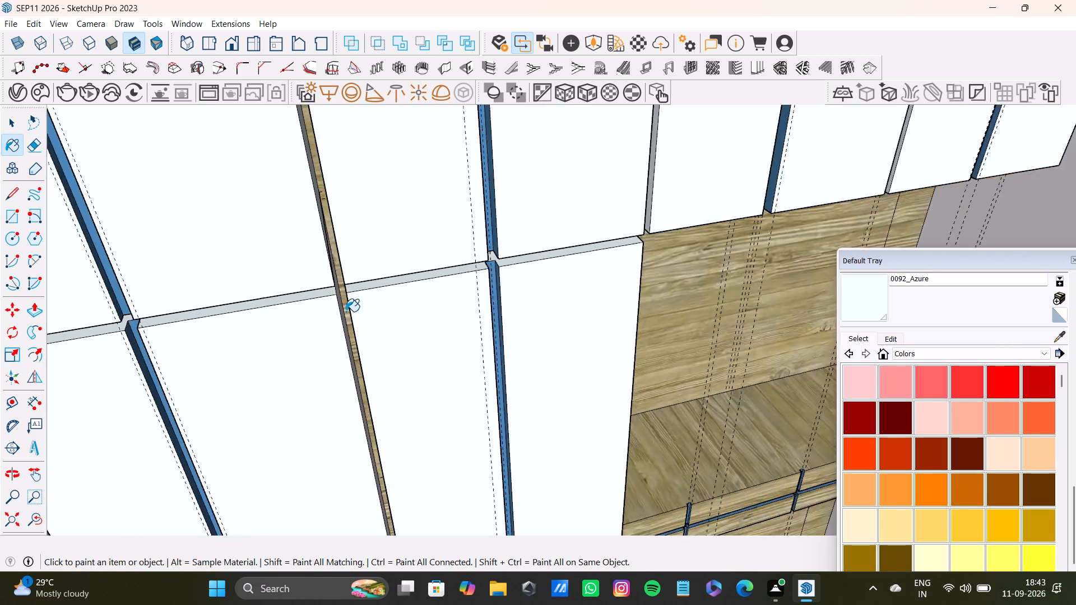
pyautogui.scroll(-13, 346, 311)
pyautogui.scroll(-4, 156, 273)
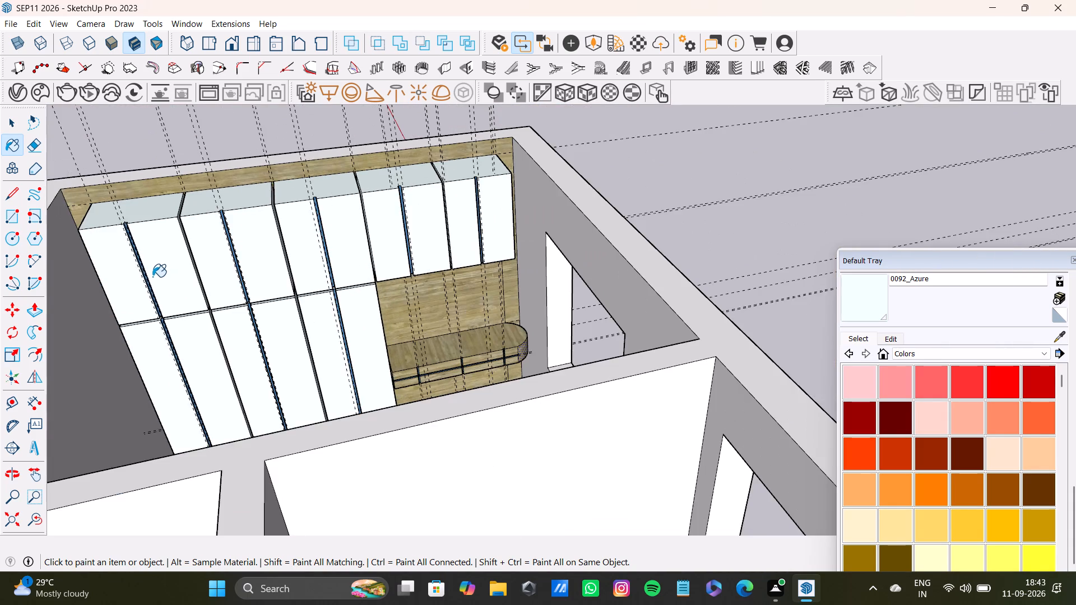
pyautogui.moveTo(152, 277); pyautogui.dragTo(437, 256, button='middle')
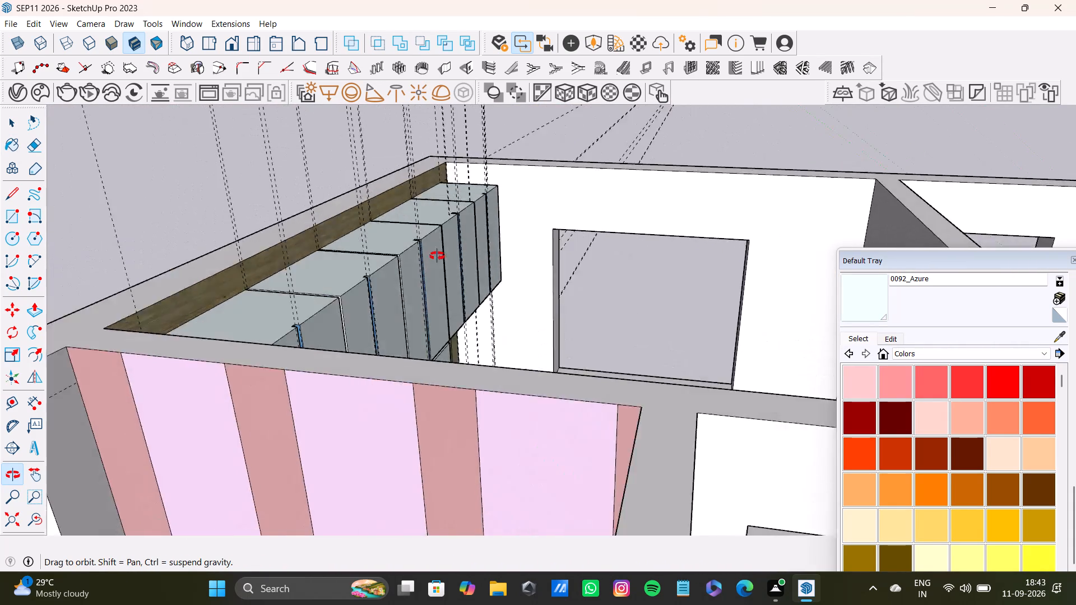
pyautogui.moveTo(437, 256); pyautogui.dragTo(397, 357, button='middle')
pyautogui.scroll(-1, 370, 367)
pyautogui.scroll(17, 214, 524)
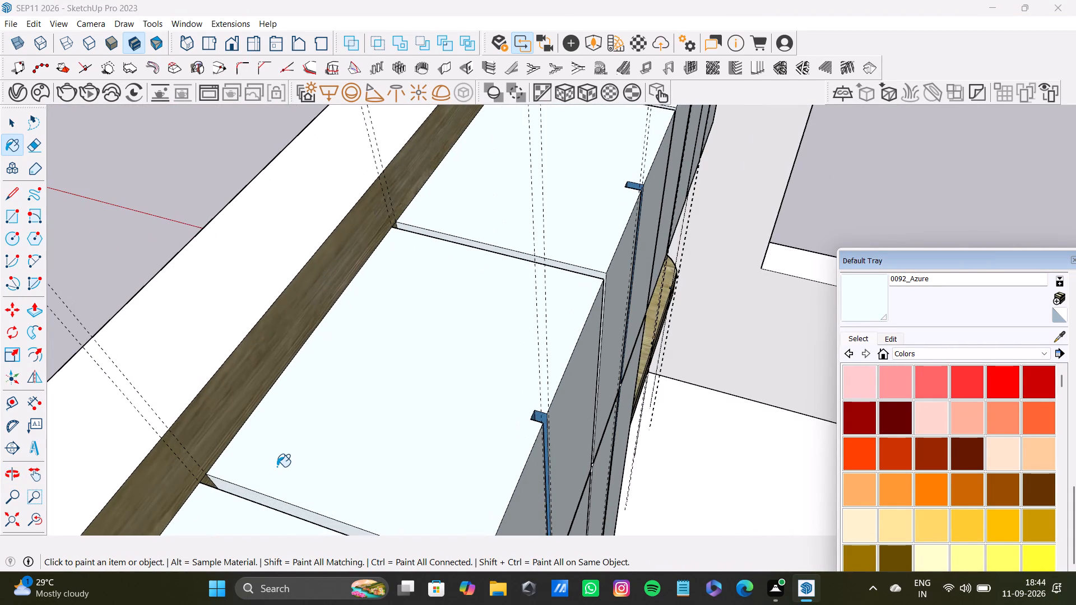
pyautogui.scroll(-2, 345, 382)
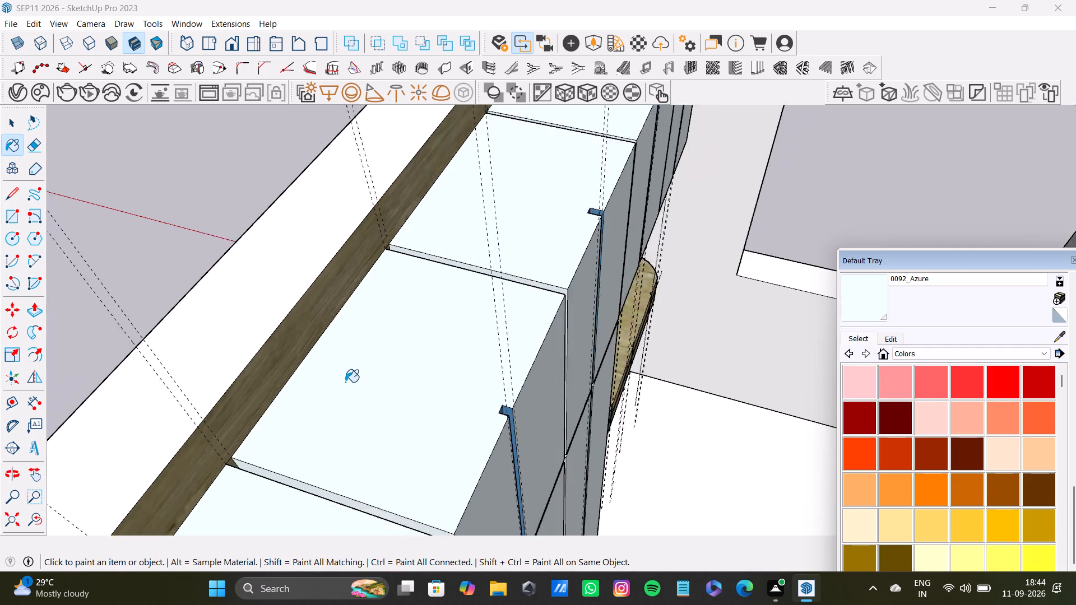
pyautogui.scroll(-10, 345, 382)
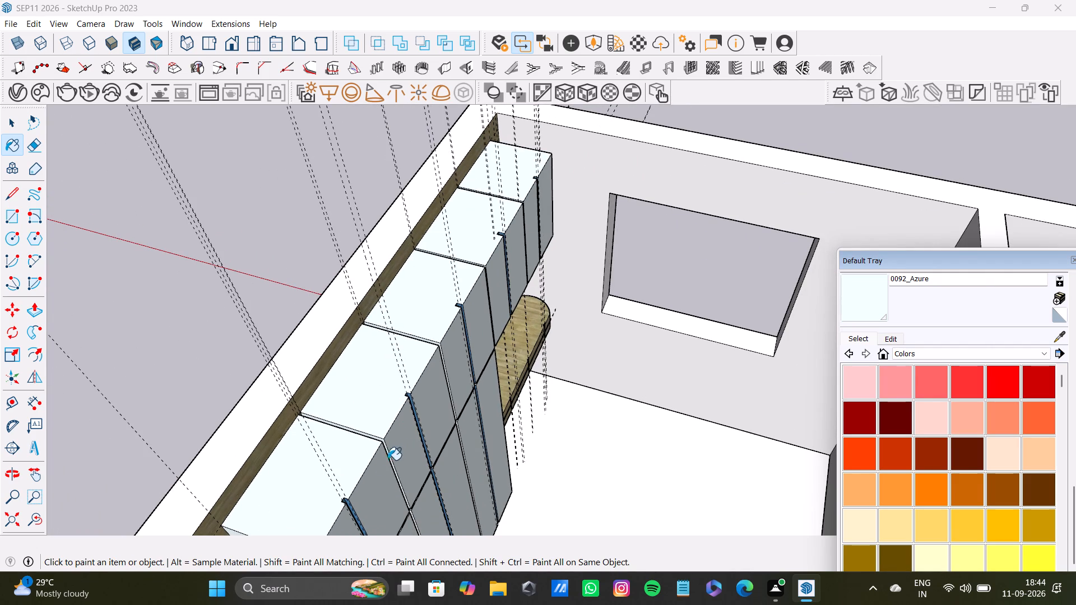
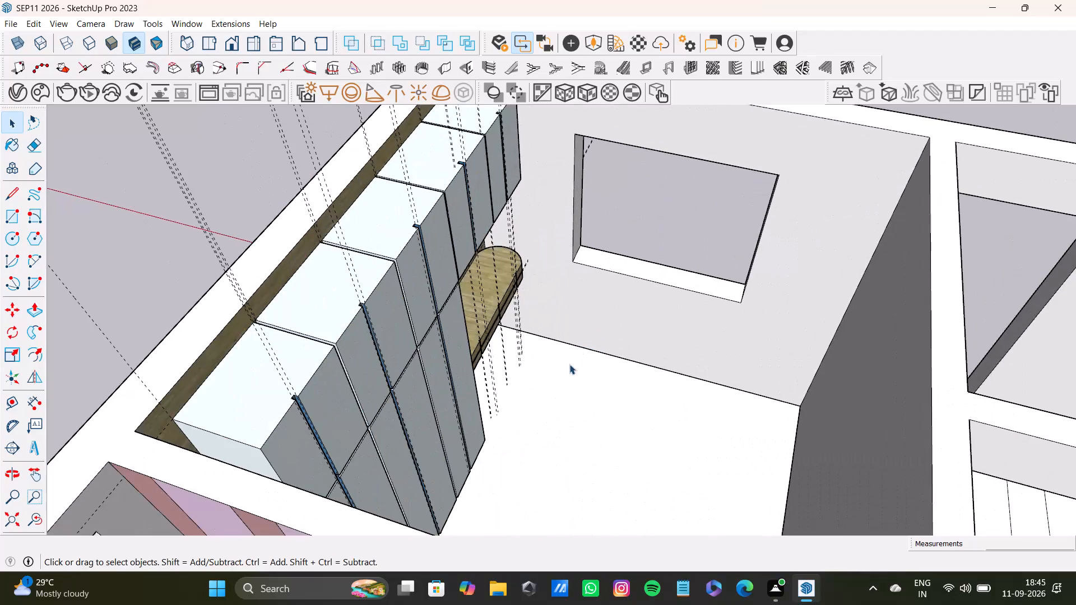
# Examine the wardrobe's door fronts, gap strips and top faces from several angles to check the applied finishes.
pyautogui.moveTo(569, 364); pyautogui.dragTo(322, 409, button='middle')
pyautogui.keyDown('shift'); pyautogui.scroll(-1, 494, 376); pyautogui.keyUp('shift')
pyautogui.keyDown('shift'); pyautogui.moveTo(494, 376); pyautogui.dragTo(583, 411, button='middle'); pyautogui.keyUp('shift')
pyautogui.moveTo(621, 410); pyautogui.dragTo(564, 347, button='middle')
pyautogui.scroll(12, 514, 283)
pyautogui.moveTo(565, 314); pyautogui.dragTo(617, 277, button='middle')
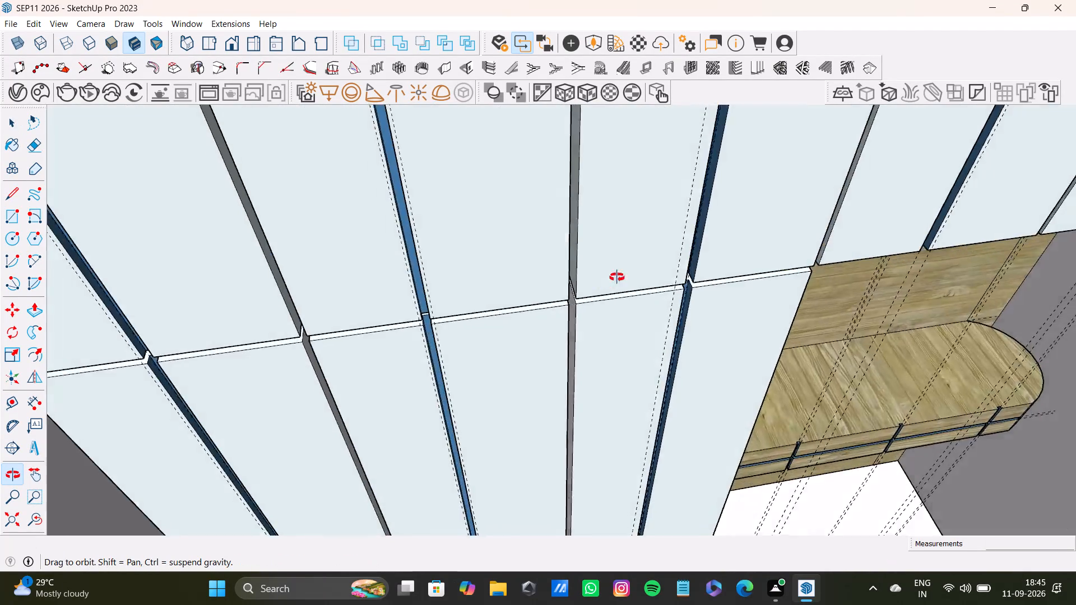
pyautogui.moveTo(617, 277); pyautogui.dragTo(490, 480, button='middle')
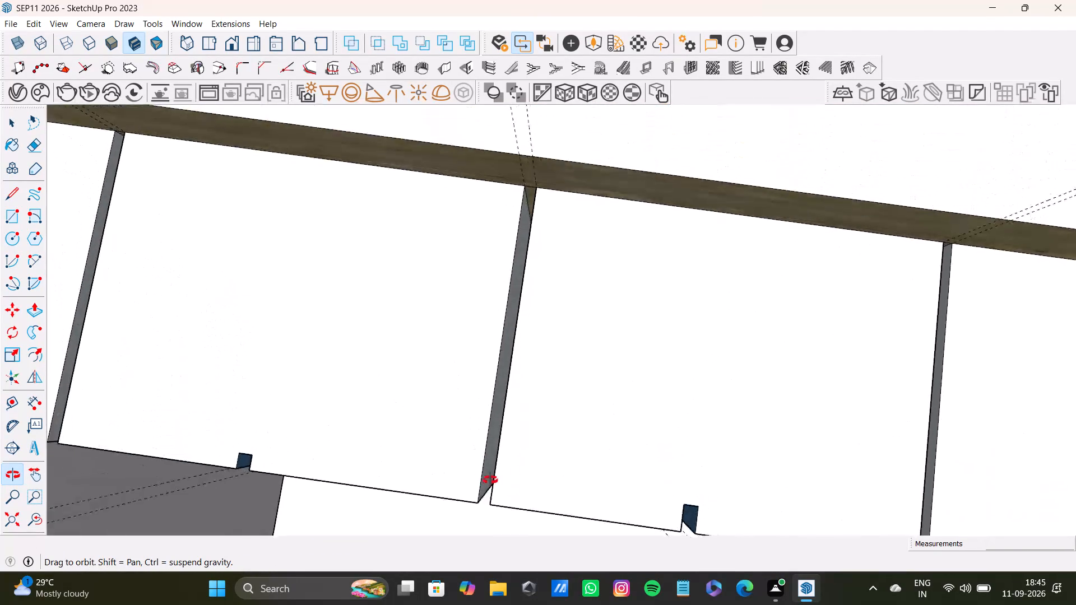
pyautogui.moveTo(490, 480); pyautogui.dragTo(874, 532, button='middle')
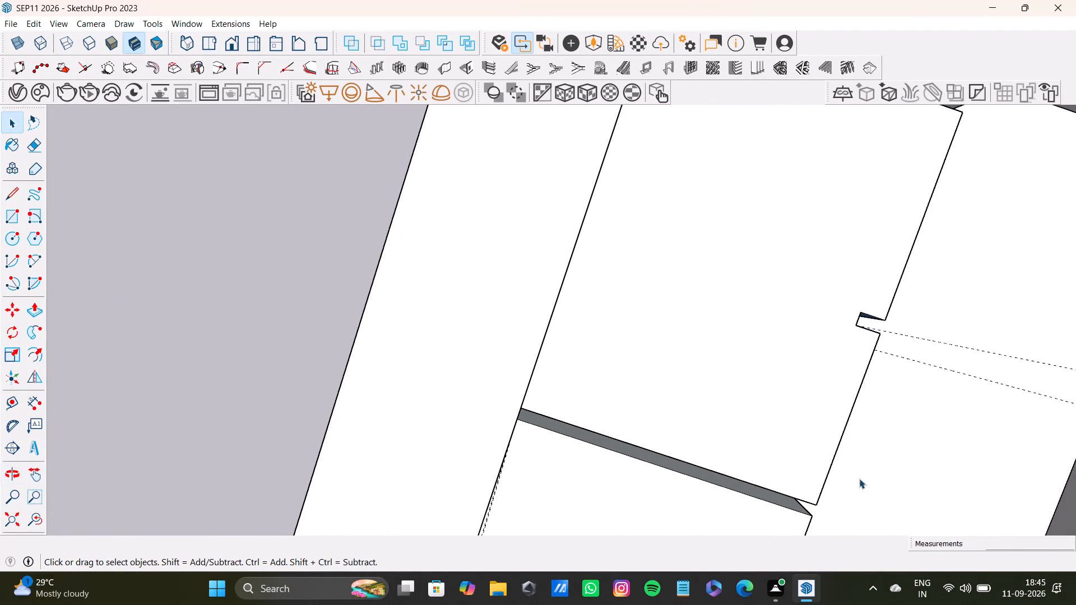
pyautogui.scroll(-6, 814, 429)
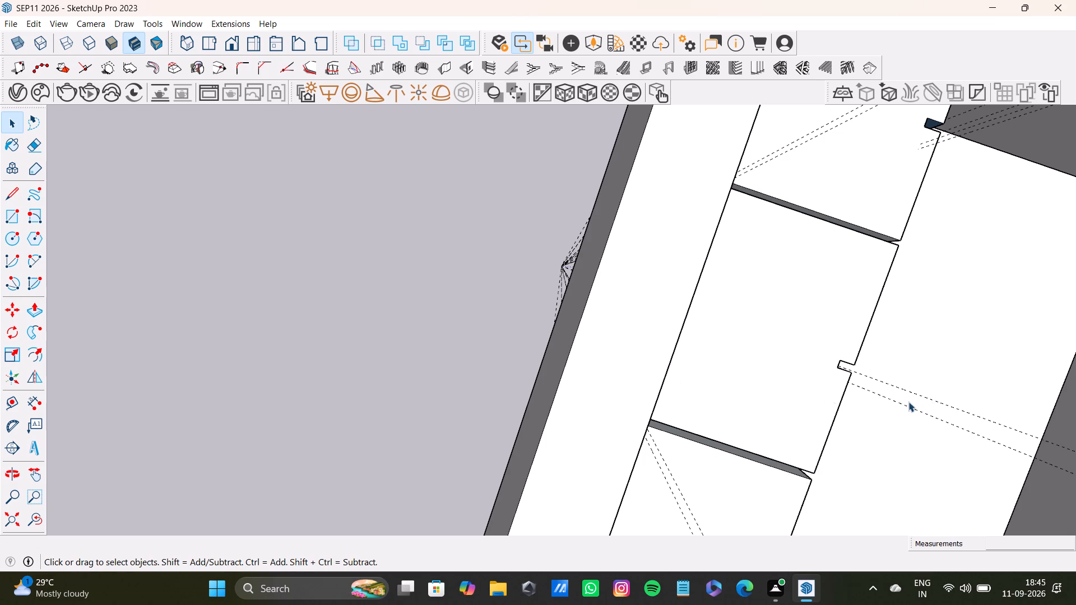
pyautogui.scroll(-12, 647, 372)
pyautogui.keyDown('shift'); pyautogui.moveTo(713, 403); pyautogui.dragTo(551, 387, button='middle'); pyautogui.keyUp('shift')
pyautogui.scroll(3, 666, 414)
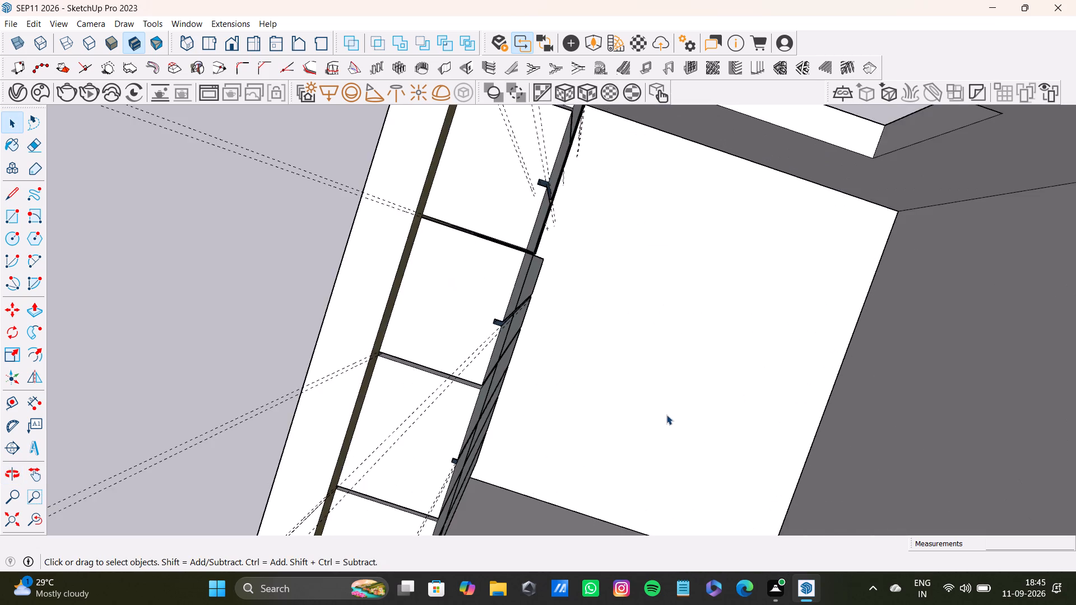
pyautogui.moveTo(666, 415); pyautogui.dragTo(123, 299, button='middle')
pyautogui.scroll(-4, 347, 327)
pyautogui.moveTo(418, 352); pyautogui.dragTo(422, 342, button='middle')
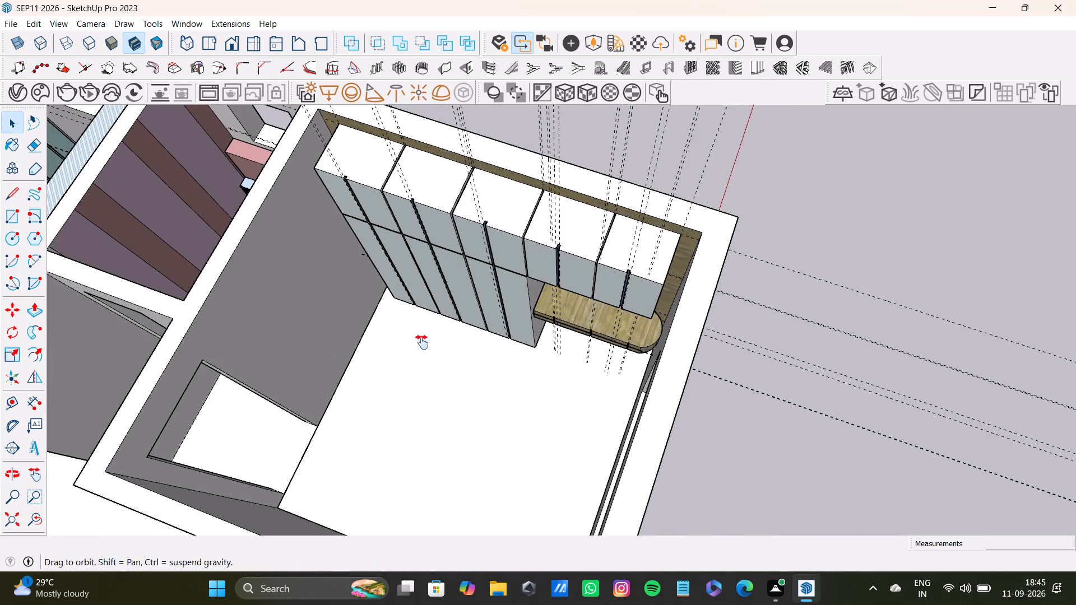
pyautogui.moveTo(422, 342); pyautogui.dragTo(441, 297, button='middle')
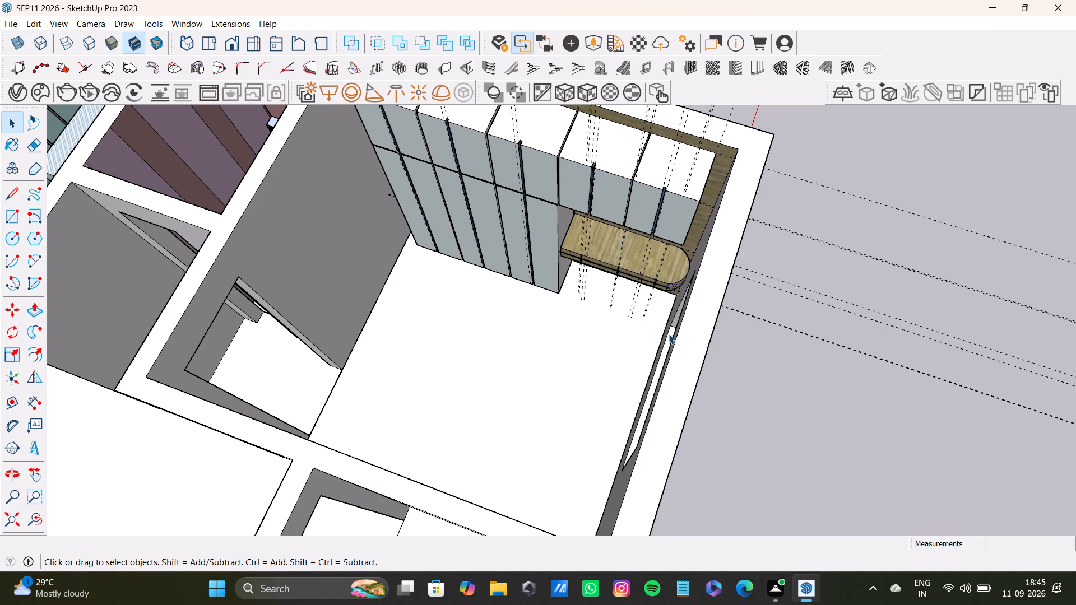
# Open the group containing the corner room's floor for editing and select the floor face in front of the wardrobe.
pyautogui.press('space')
pyautogui.scroll(-4, 536, 309)
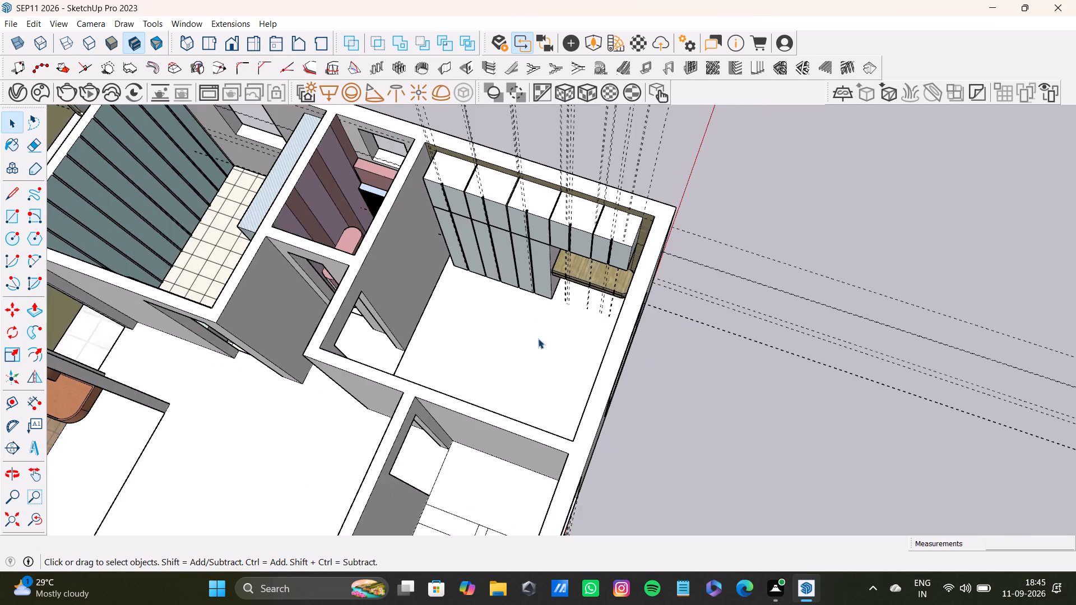
pyautogui.moveTo(538, 338); pyautogui.dragTo(647, 303, button='middle')
pyautogui.doubleClick(636, 319)
pyautogui.doubleClick(633, 327)
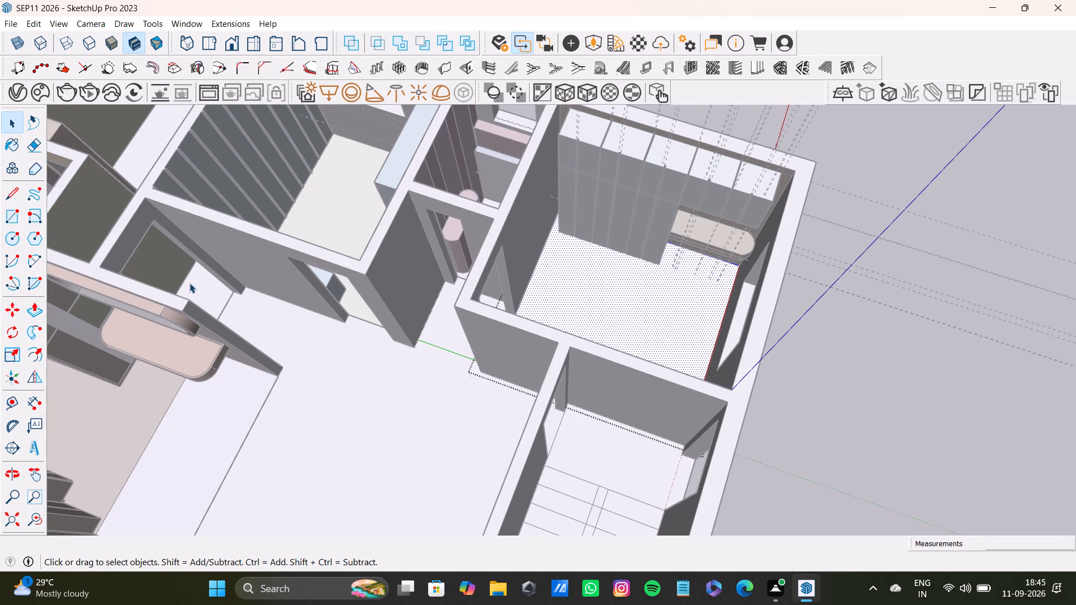
# Bring up the materials library for painting and move it clear of the corner room's floor.
pyautogui.click(10, 217)
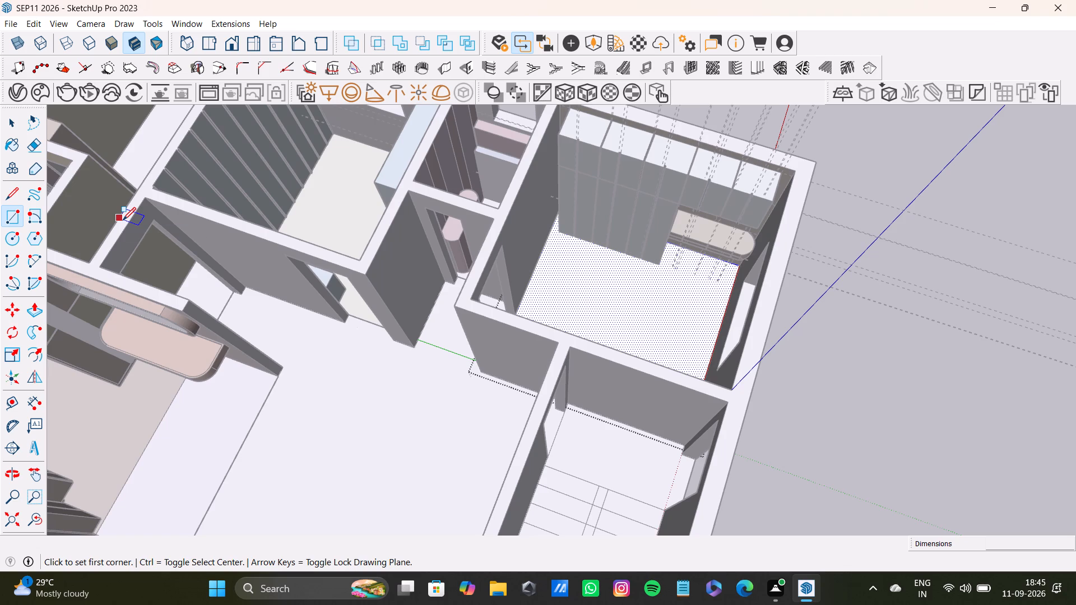
pyautogui.click(18, 147)
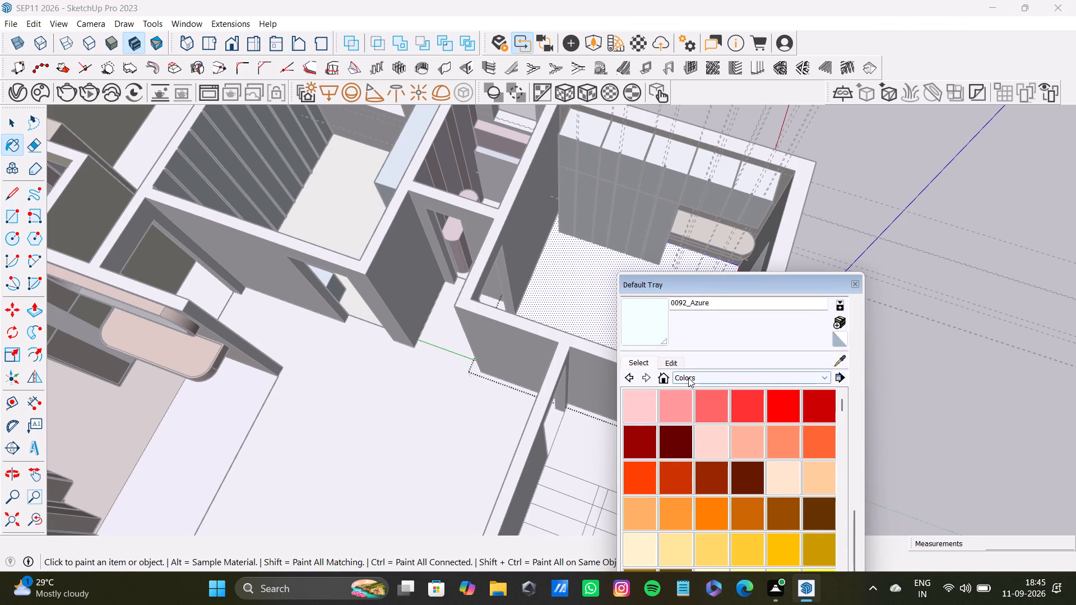
pyautogui.click(690, 376)
pyautogui.scroll(-7, 699, 449)
pyautogui.scroll(10, 710, 471)
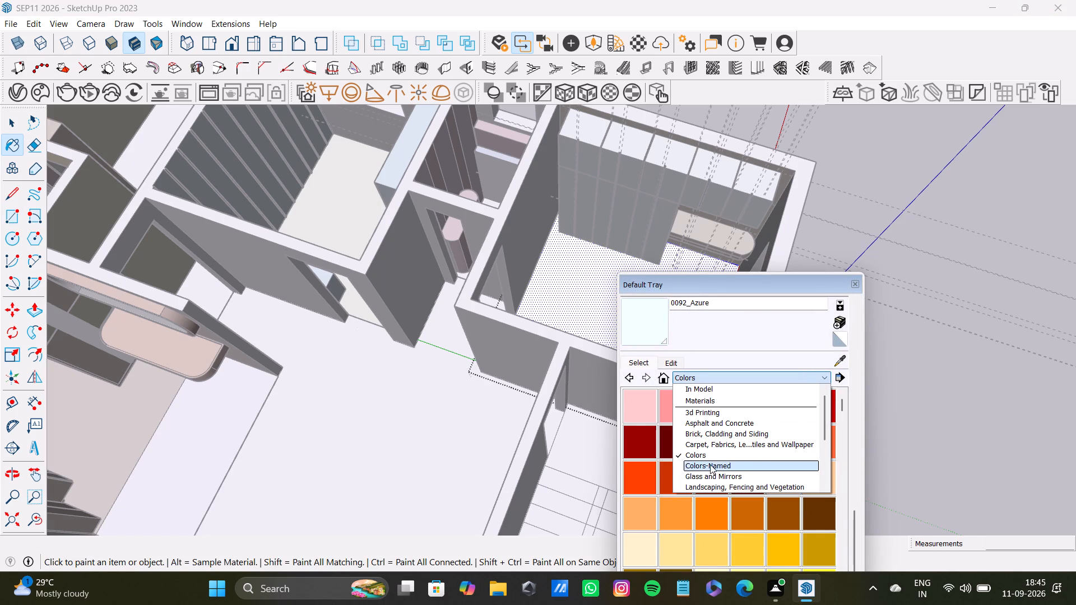
pyautogui.moveTo(719, 284); pyautogui.dragTo(919, 203)
pyautogui.moveTo(778, 279); pyautogui.dragTo(795, 306)
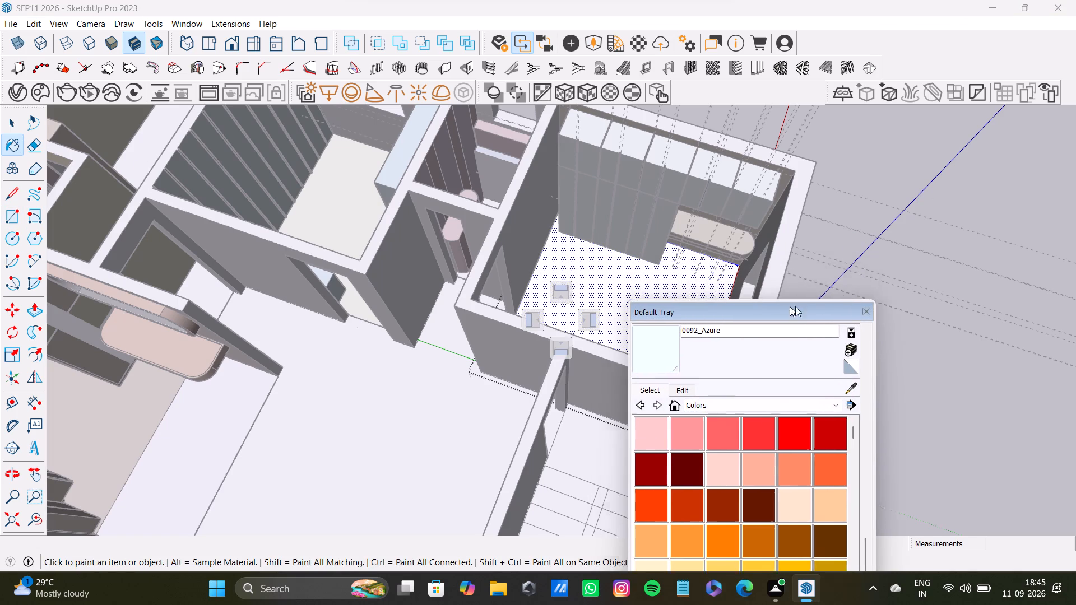
pyautogui.moveTo(795, 306); pyautogui.dragTo(976, 165)
# Paint the corner room's floor with Tile Ceramic Natural from the Tile collection.
pyautogui.scroll(-10, 883, 346)
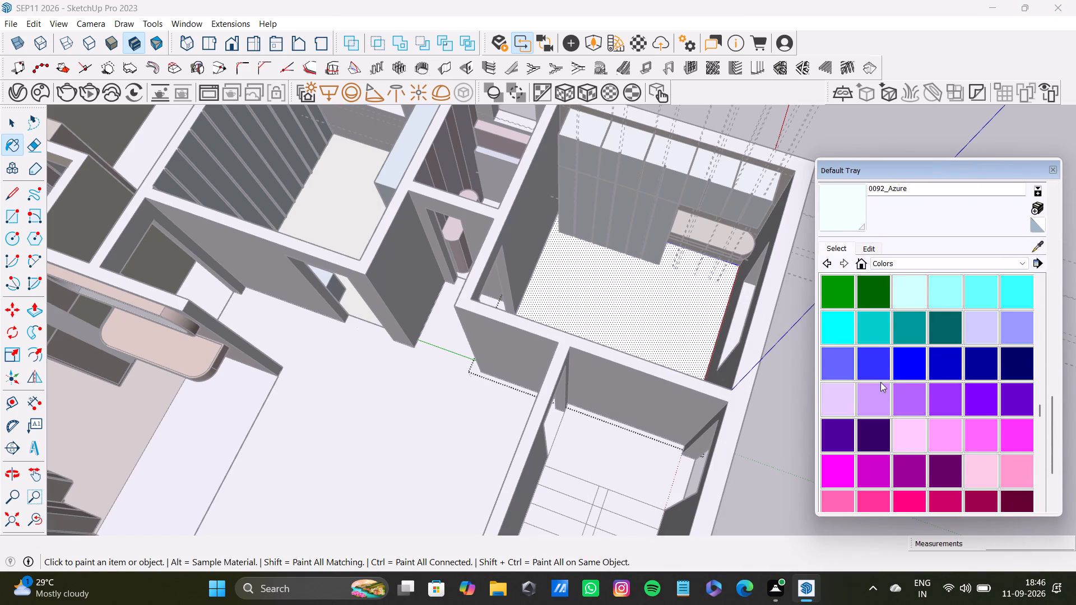
pyautogui.scroll(5, 899, 319)
pyautogui.scroll(-3, 904, 447)
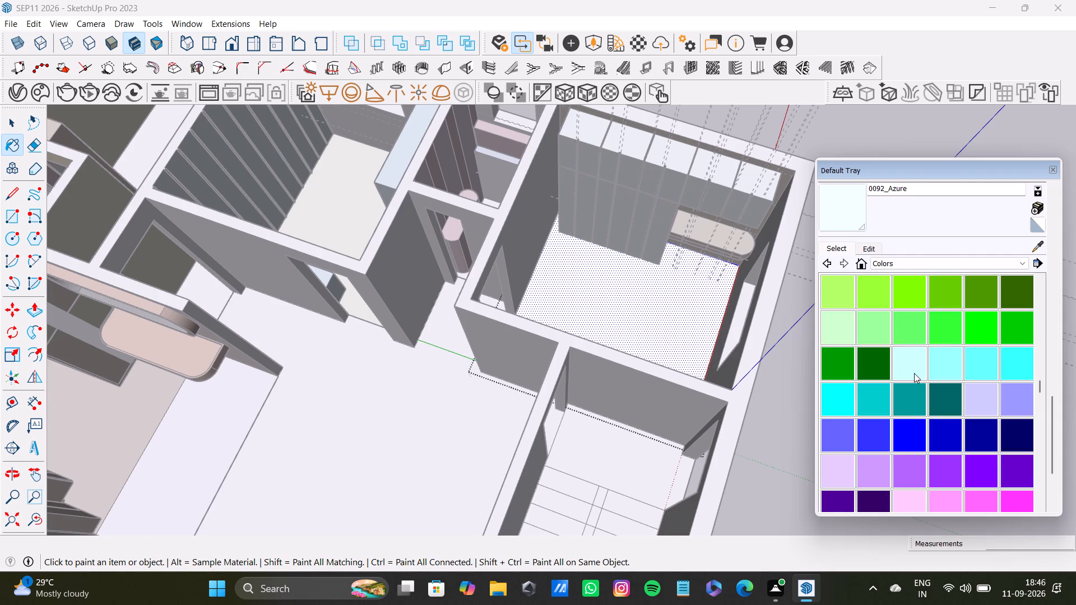
pyautogui.click(905, 263)
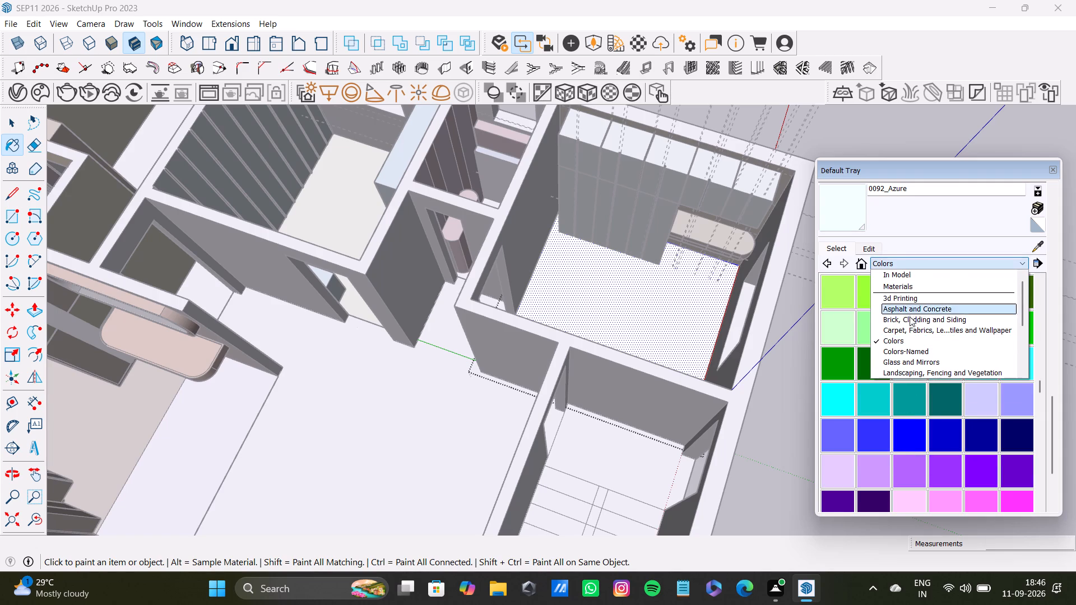
pyautogui.scroll(-3, 910, 332)
pyautogui.click(904, 341)
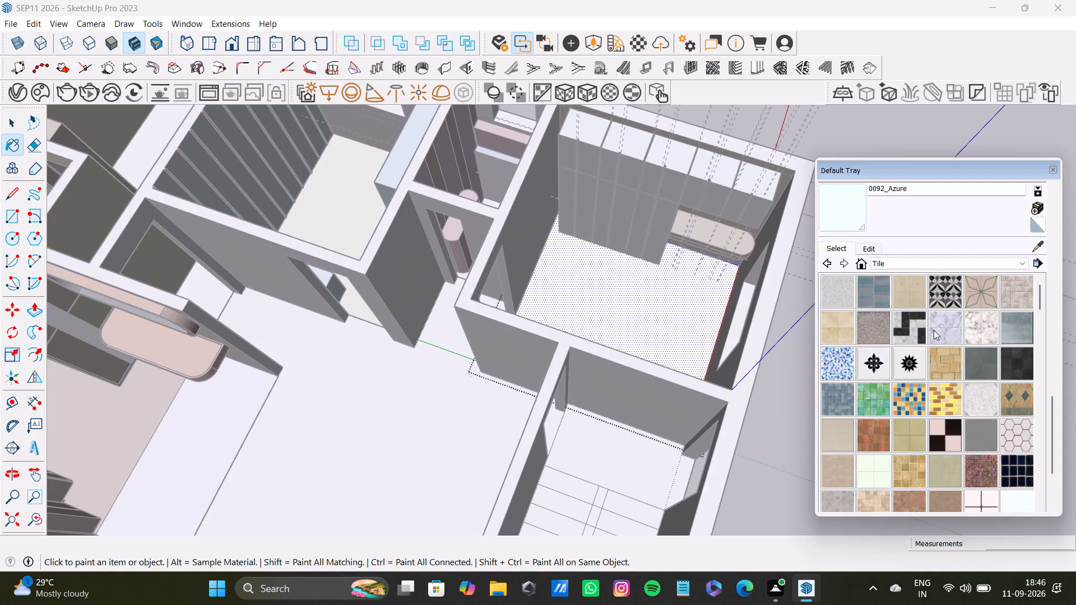
pyautogui.scroll(5, 903, 426)
pyautogui.click(903, 434)
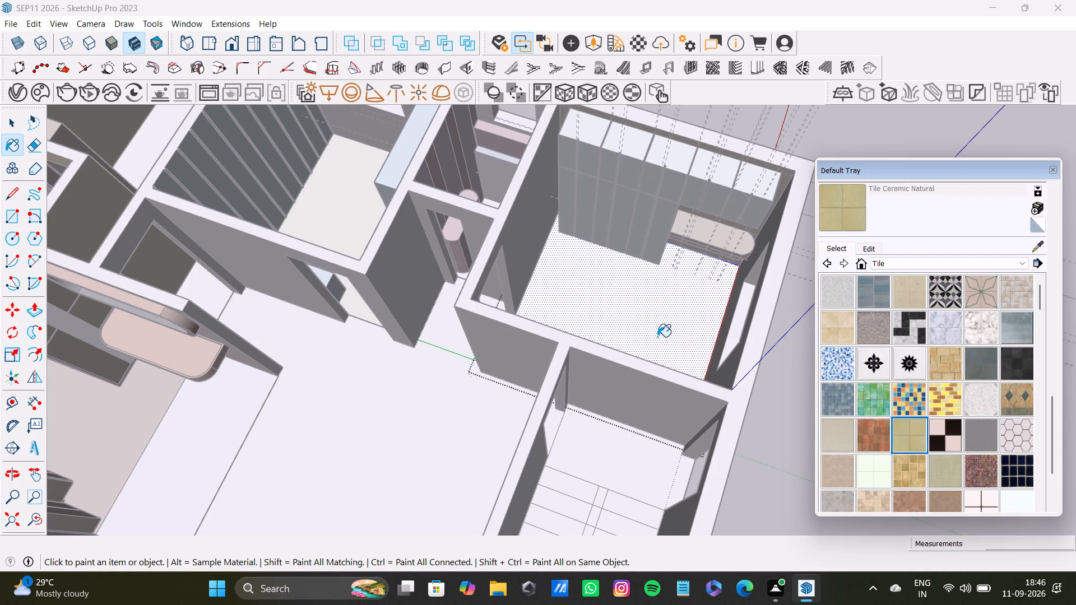
pyautogui.click(657, 337)
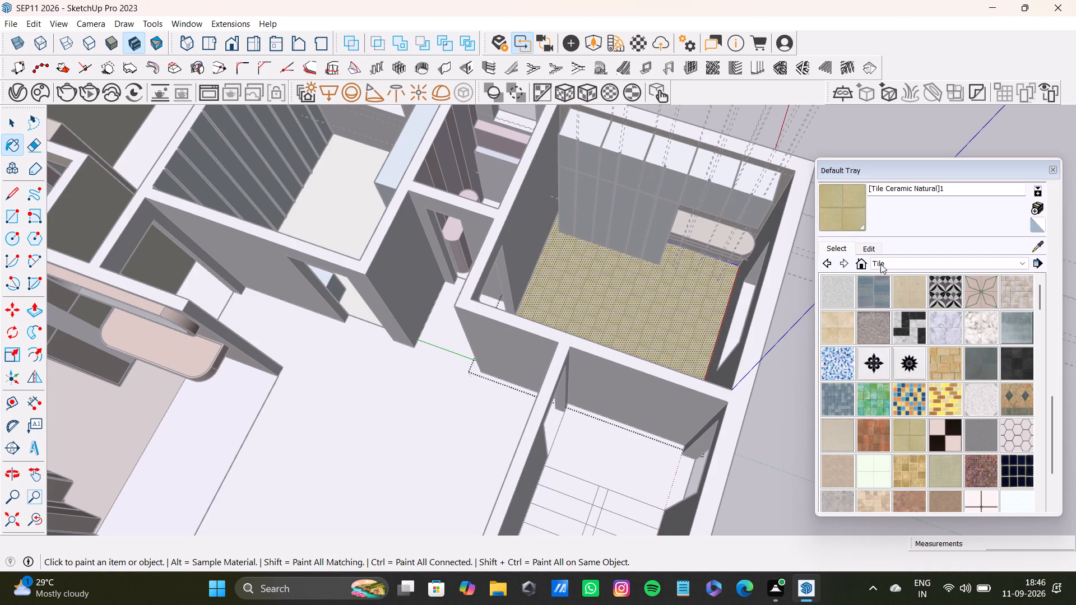
# Set the Tile Ceramic Natural texture size on the floor to 2' by 2'.
pyautogui.click(869, 248)
pyautogui.click(875, 438)
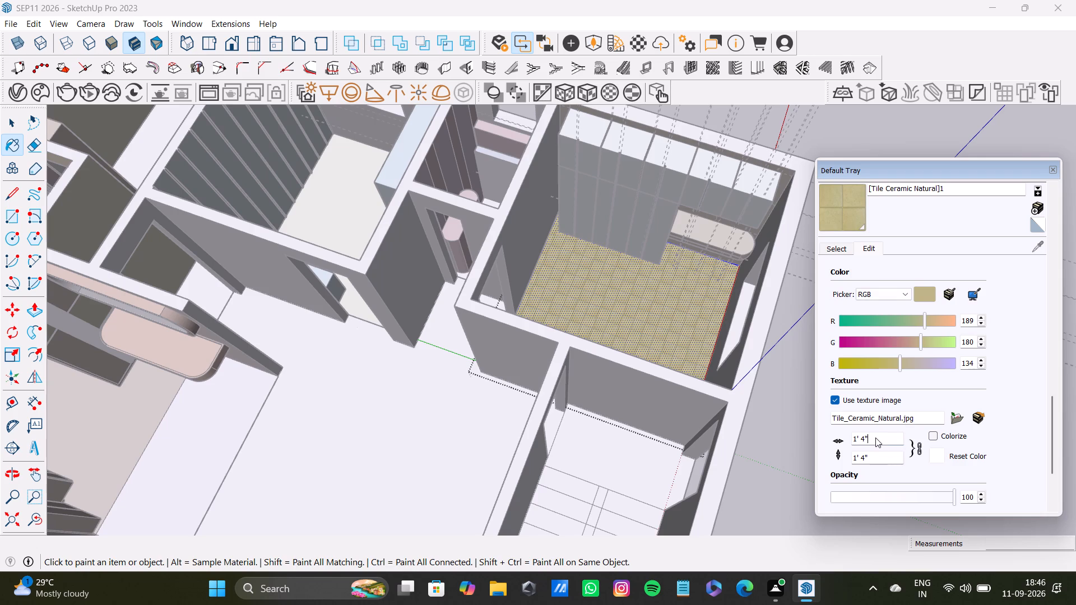
pyautogui.press('Delete')
pyautogui.press('Delete')
pyautogui.press('Delete')
pyautogui.press('Delete')
pyautogui.press('Delete')
pyautogui.press('Delete')
pyautogui.press('Delete')
pyautogui.press('Delete')
pyautogui.press('Delete')
pyautogui.press('Delete')
pyautogui.press('Delete')
pyautogui.press('Delete')
pyautogui.press('Delete')
pyautogui.press('Delete')
pyautogui.press('Delete')
pyautogui.press('Delete')
pyautogui.press('Delete')
pyautogui.press('BackSpace')
pyautogui.press('BackSpace')
pyautogui.press('BackSpace')
pyautogui.press('BackSpace')
pyautogui.press('BackSpace')
pyautogui.press('BackSpace')
pyautogui.press('F1')
pyautogui.press('2')
pyautogui.press("'")
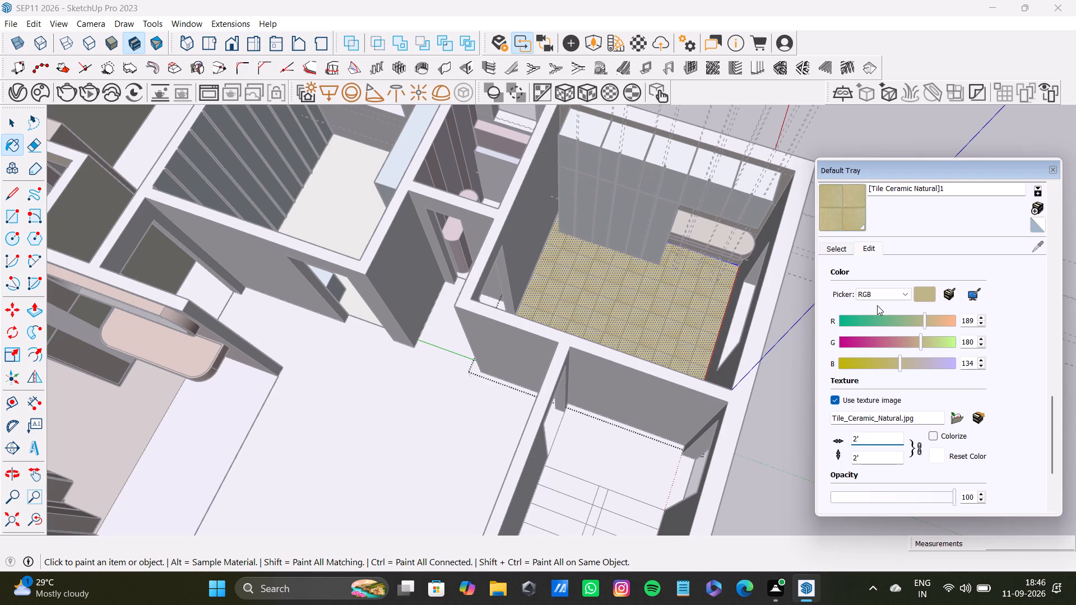
# Recolour the floor tile material to a pale beige-pink, about RGB 219, 205, 198.
pyautogui.moveTo(924, 322); pyautogui.dragTo(934, 325)
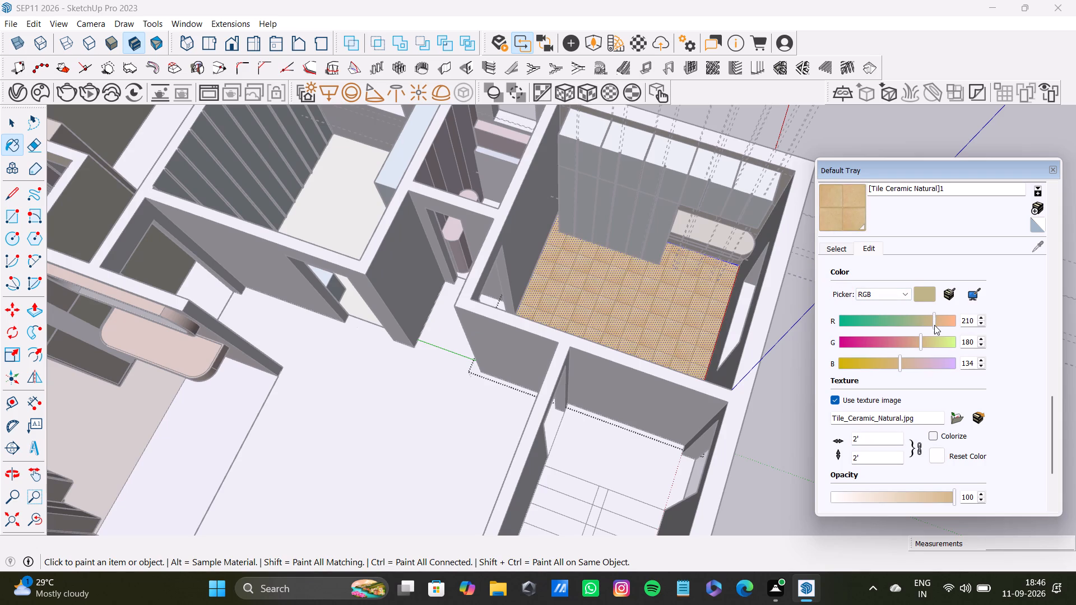
pyautogui.moveTo(934, 325); pyautogui.dragTo(916, 328)
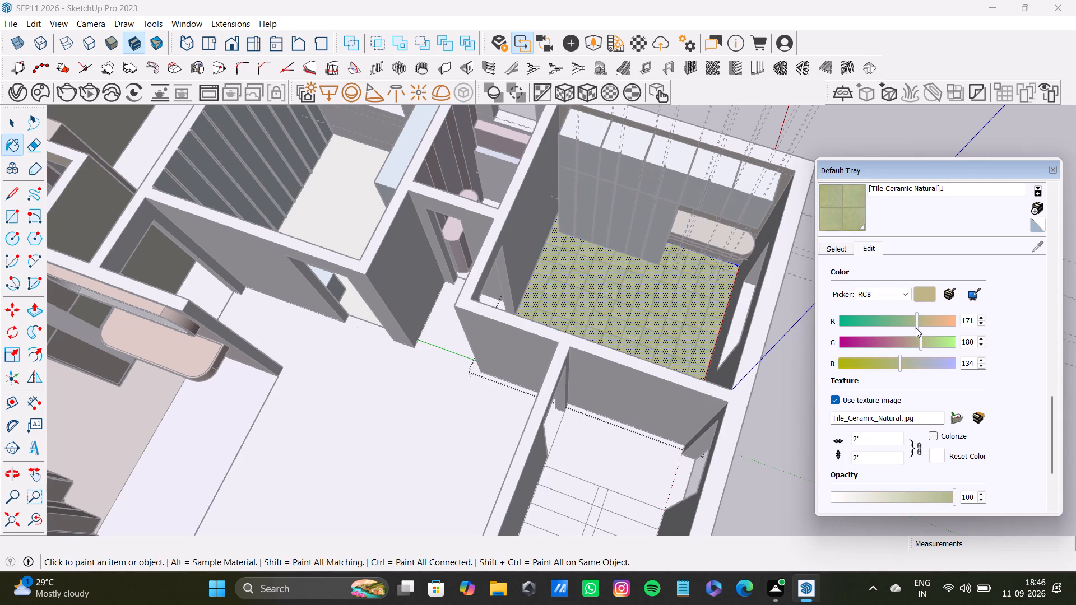
pyautogui.moveTo(916, 328); pyautogui.dragTo(893, 341)
pyautogui.moveTo(920, 343); pyautogui.dragTo(890, 347)
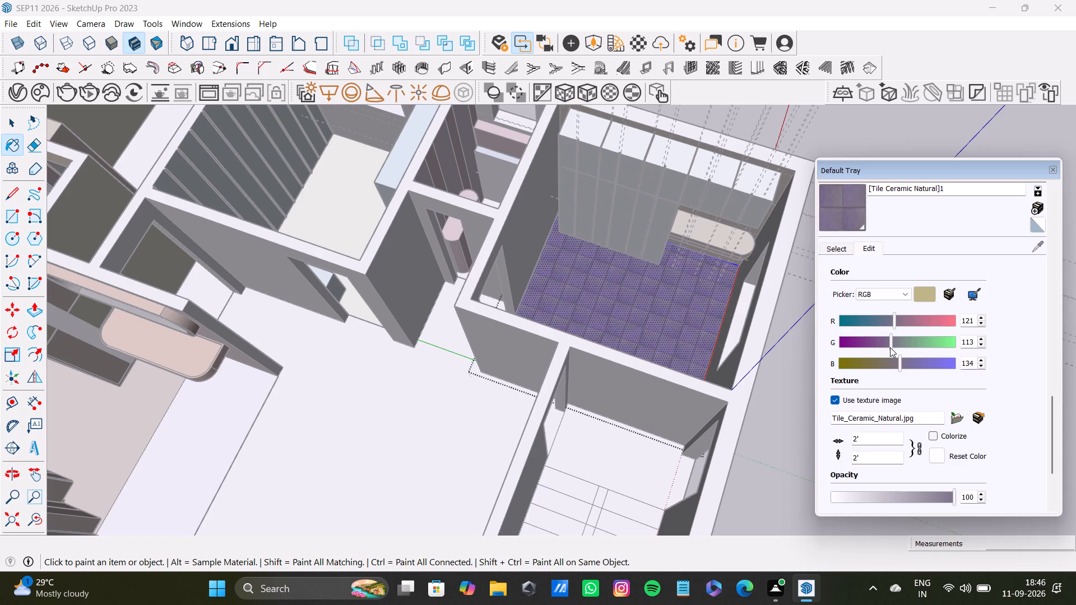
pyautogui.moveTo(890, 347); pyautogui.dragTo(918, 343)
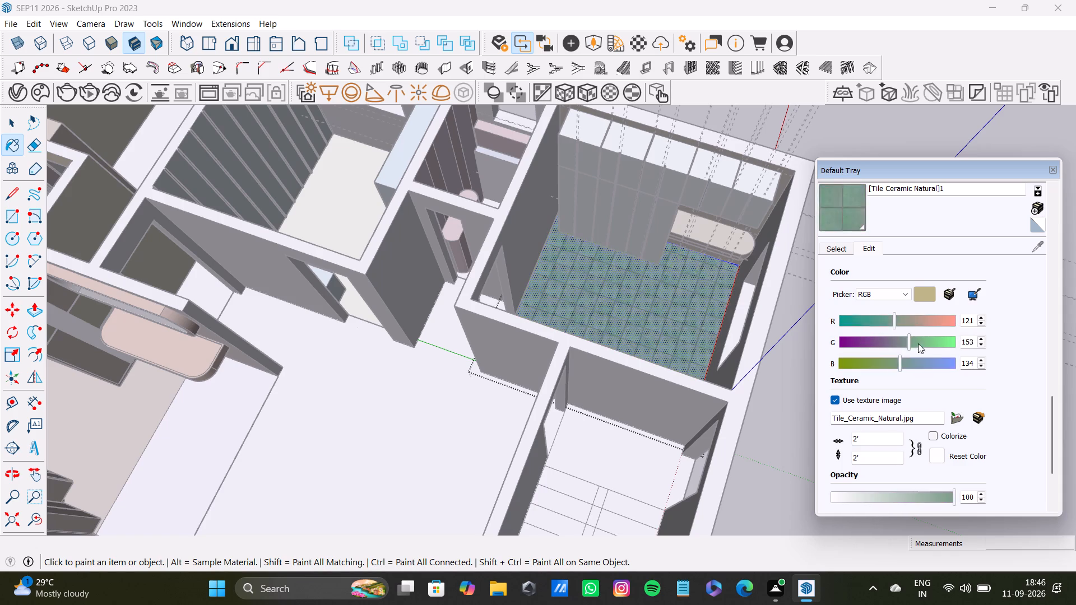
pyautogui.moveTo(918, 343); pyautogui.dragTo(931, 348)
pyautogui.moveTo(898, 365); pyautogui.dragTo(920, 365)
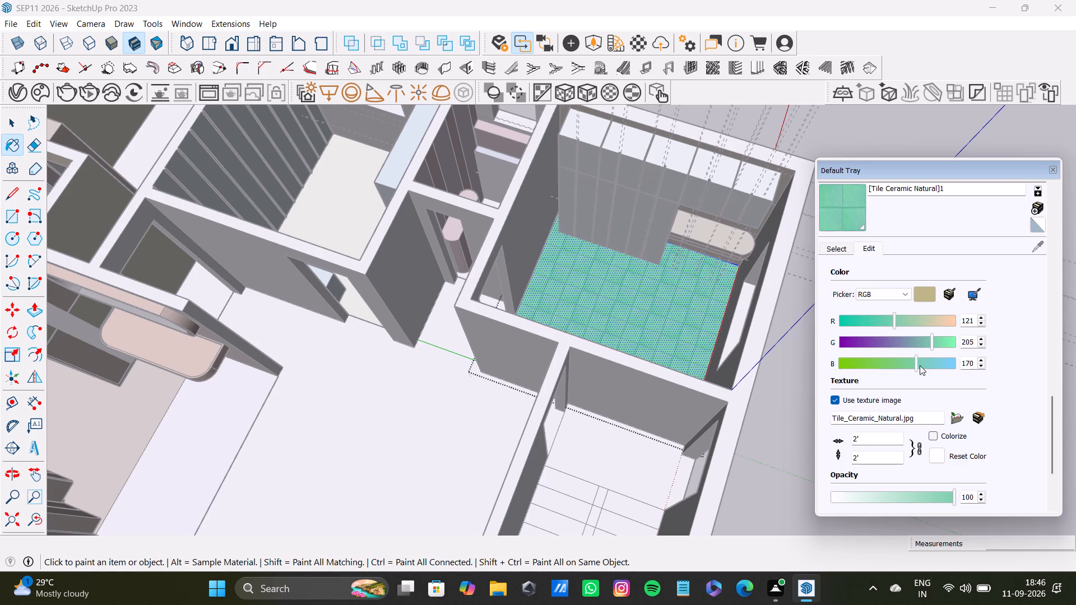
pyautogui.moveTo(920, 365); pyautogui.dragTo(928, 365)
pyautogui.moveTo(894, 320); pyautogui.dragTo(952, 324)
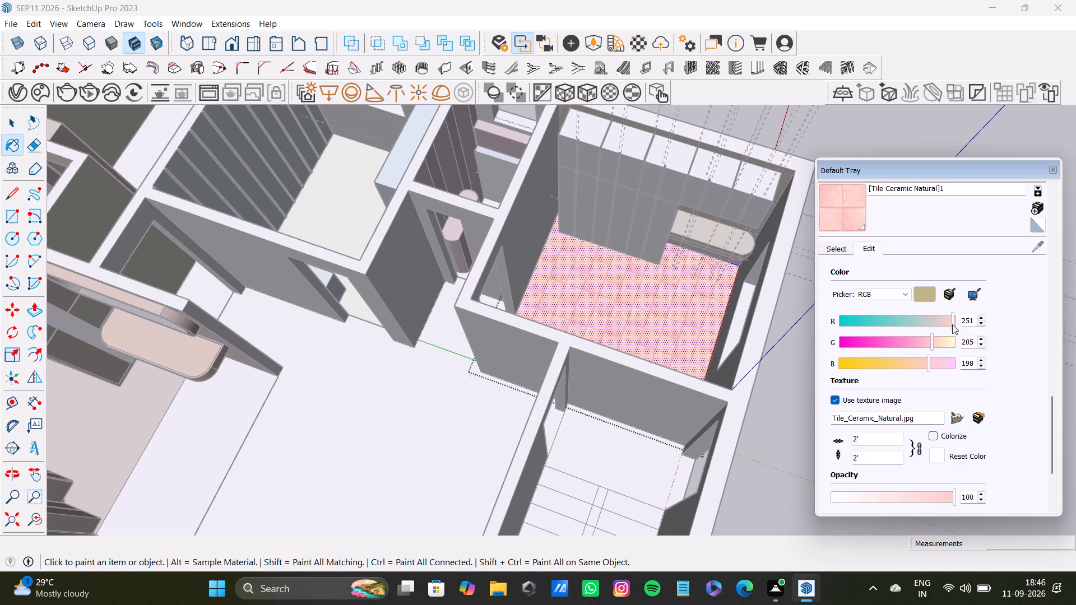
pyautogui.moveTo(952, 324); pyautogui.dragTo(938, 330)
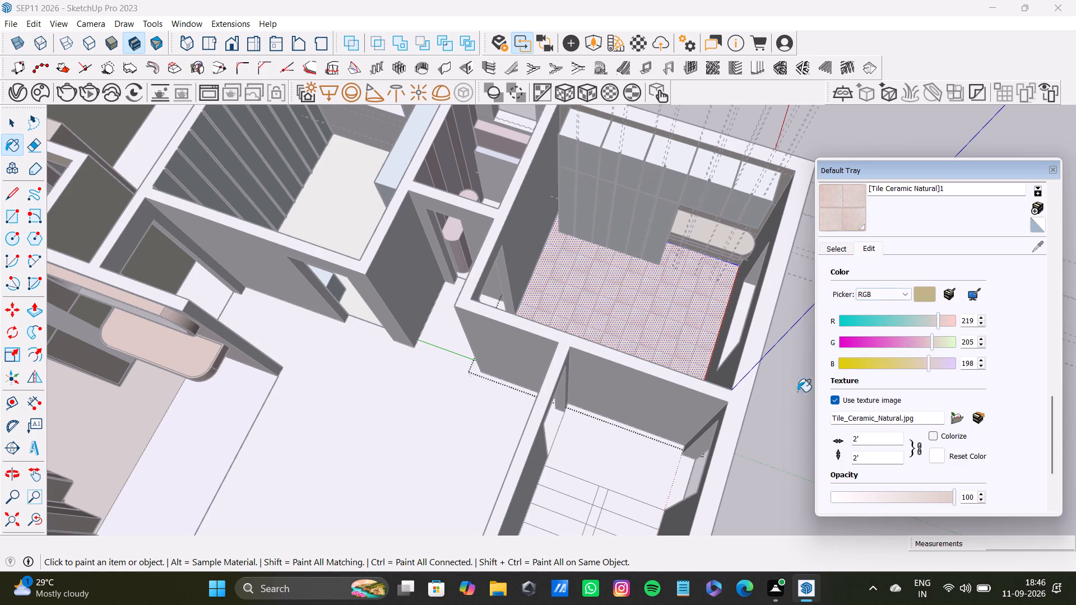
# Set the floor tile colour's red value to 255, keeping the RGB colour model.
pyautogui.click(904, 297)
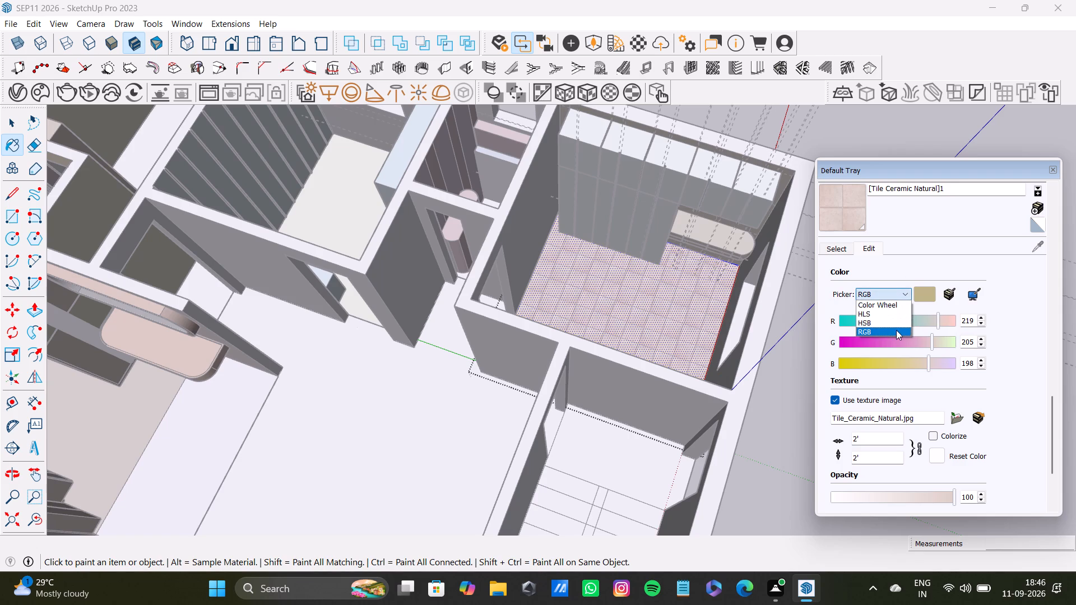
pyautogui.click(959, 289)
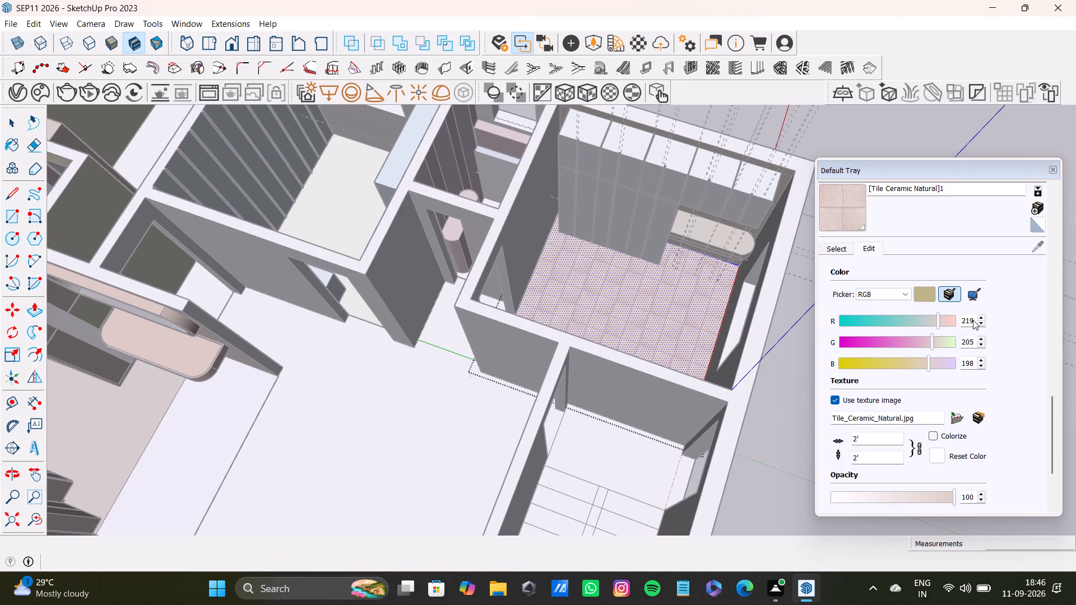
pyautogui.click(973, 320)
pyautogui.press('BackSpace')
pyautogui.press('BackSpace')
pyautogui.press('BackSpace')
pyautogui.press('BackSpace')
pyautogui.press('BackSpace')
pyautogui.press('BackSpace')
pyautogui.press('BackSpace')
pyautogui.press('BackSpace')
pyautogui.press('BackSpace')
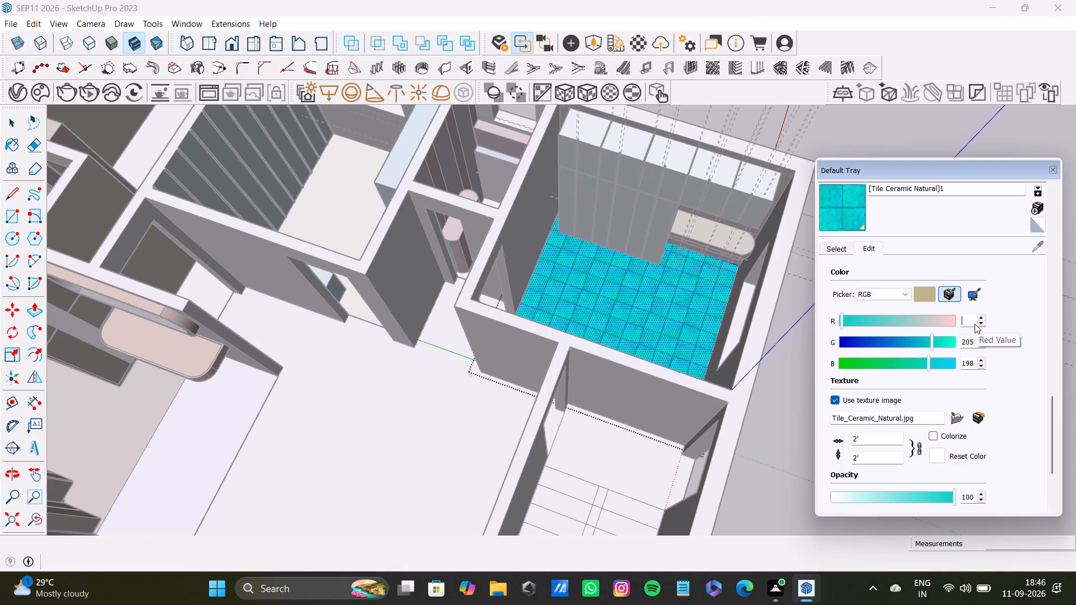
pyautogui.write('255')
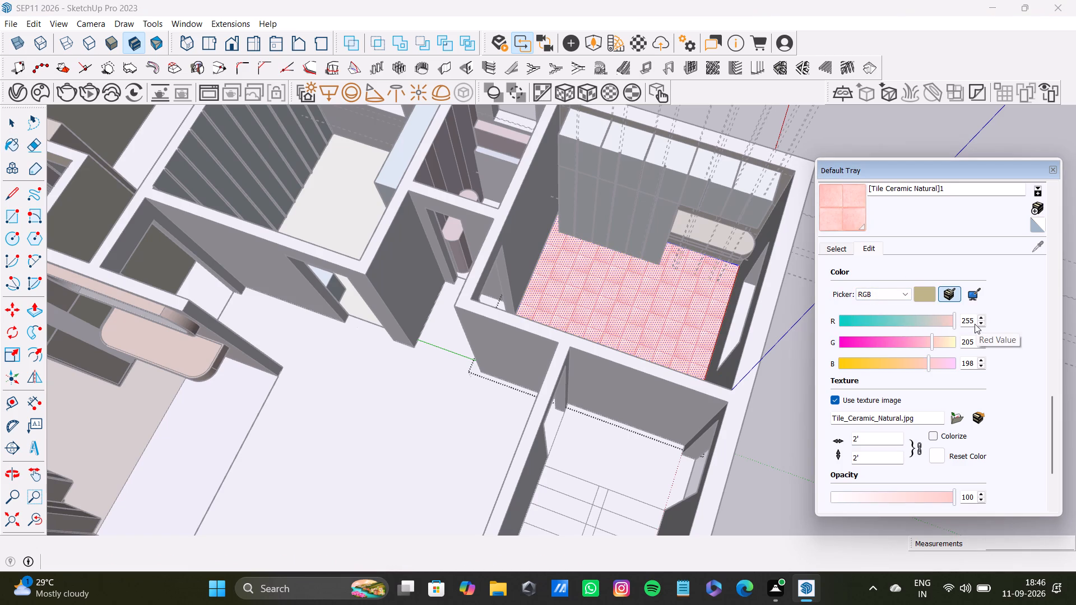
# Set the floor tile colour's green and blue values to 255 and finish editing the corner room floor.
pyautogui.click(976, 341)
pyautogui.press('BackSpace')
pyautogui.press('BackSpace')
pyautogui.write('55')
pyautogui.click(976, 362)
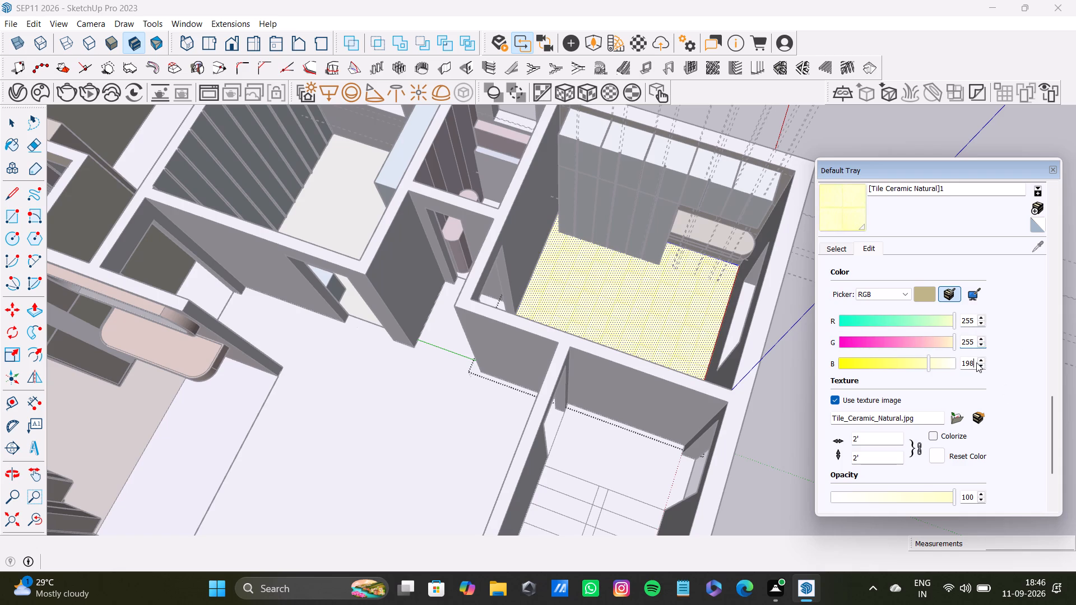
pyautogui.press('BackSpace')
pyautogui.press('BackSpace')
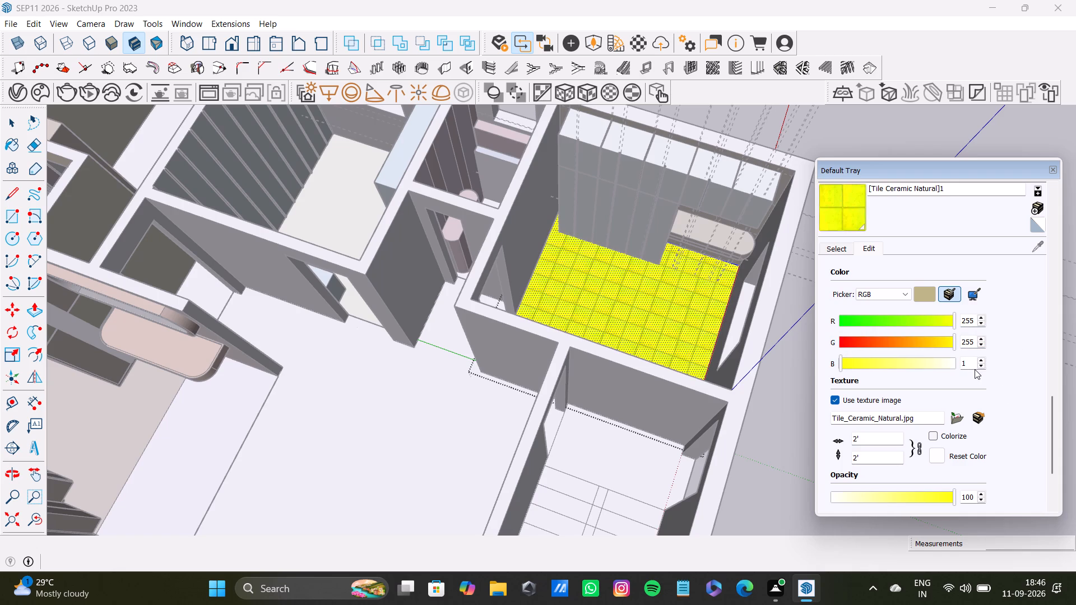
pyautogui.press('BackSpace')
pyautogui.write('255')
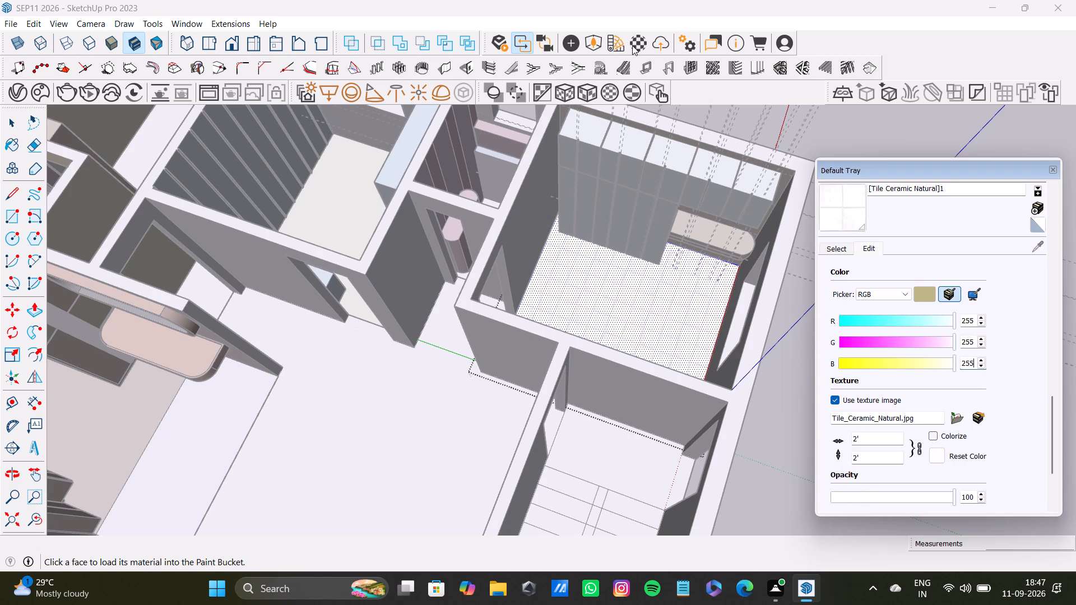
pyautogui.click(1056, 170)
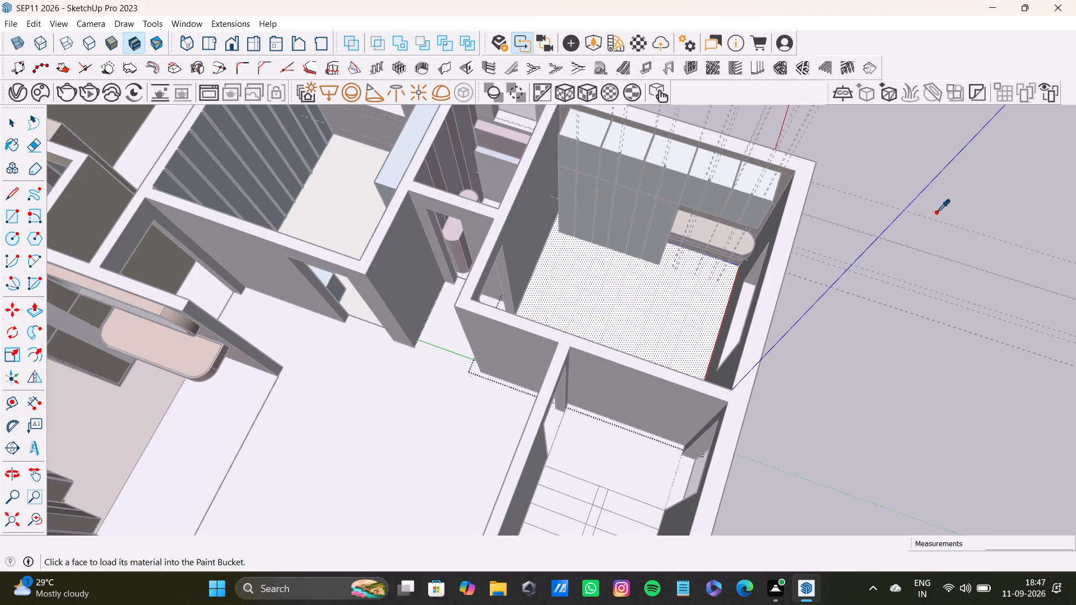
pyautogui.press('space')
pyautogui.click(823, 287)
# Paint the large central hall floor with Wood Square Tile 02 from the Tile collection.
pyautogui.scroll(2, 794, 380)
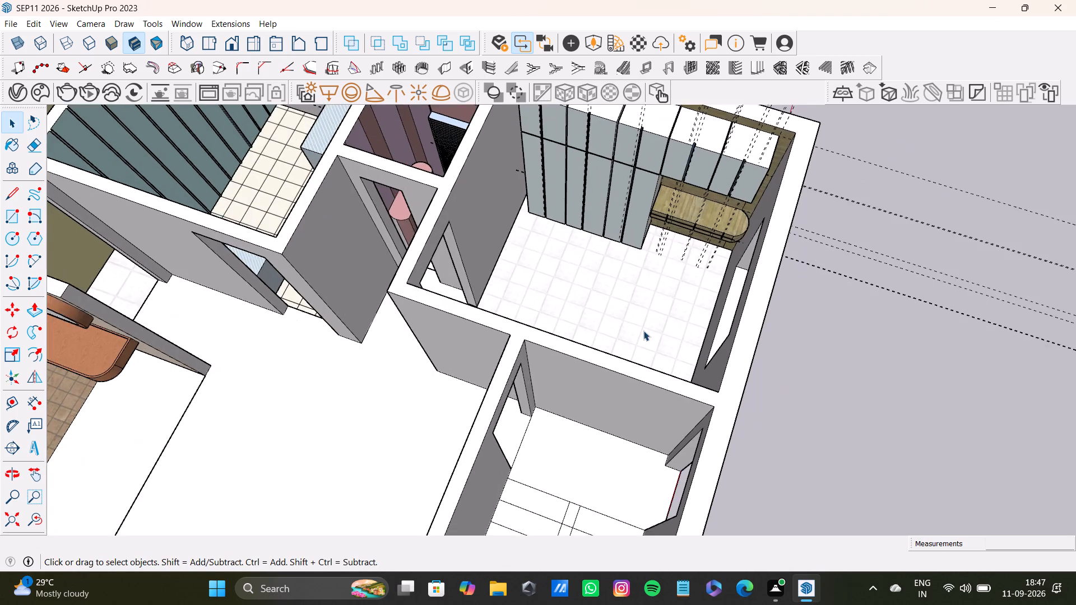
pyautogui.scroll(-7, 643, 331)
pyautogui.keyDown('shift'); pyautogui.moveTo(560, 334); pyautogui.dragTo(636, 390, button='middle'); pyautogui.keyUp('shift')
pyautogui.moveTo(625, 357); pyautogui.dragTo(618, 448, button='middle')
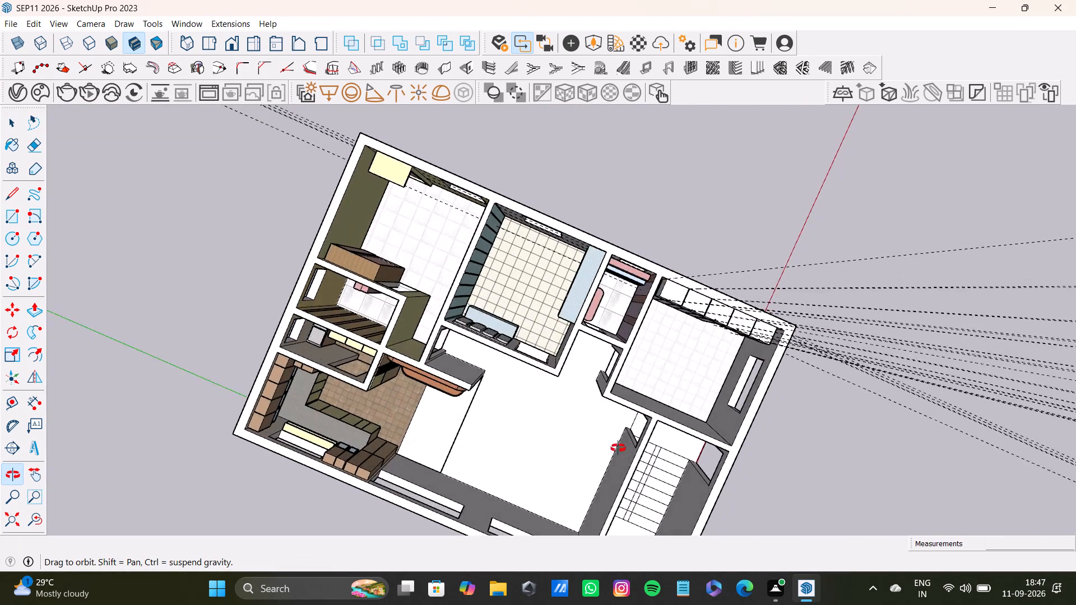
pyautogui.moveTo(618, 448); pyautogui.dragTo(632, 232, button='middle')
pyautogui.scroll(3, 559, 309)
pyautogui.moveTo(556, 323); pyautogui.dragTo(342, 522, button='middle')
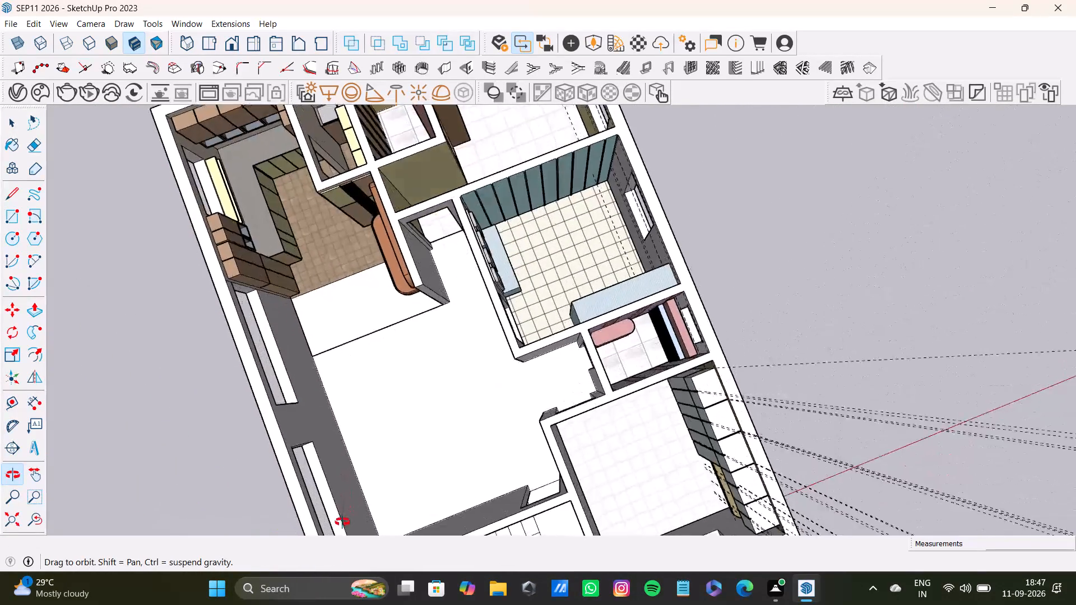
pyautogui.moveTo(342, 522); pyautogui.dragTo(253, 456, button='middle')
pyautogui.doubleClick(367, 342)
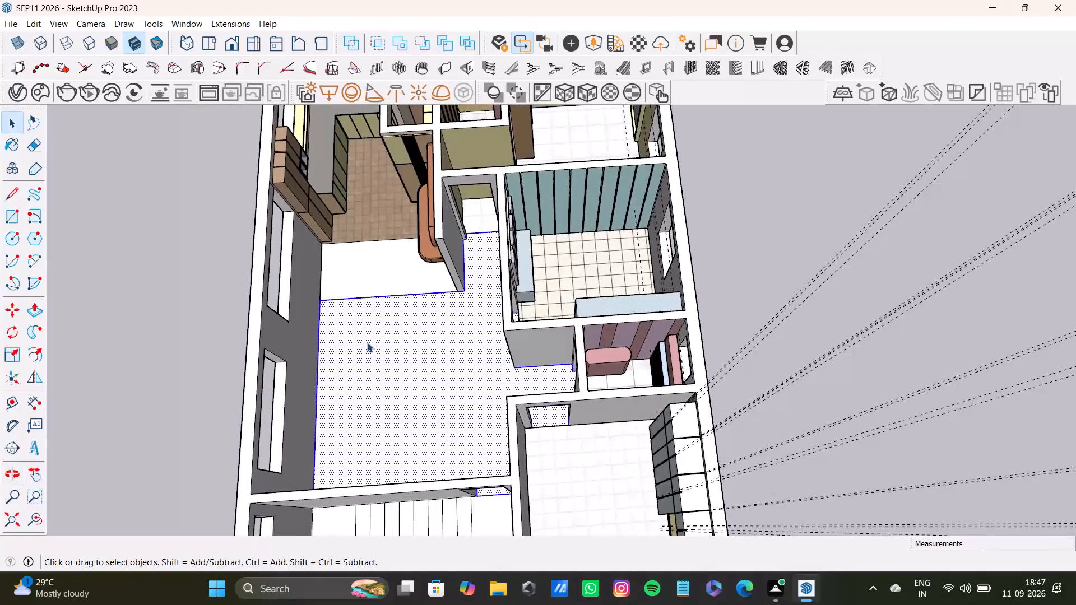
pyautogui.keyDown('shift'); pyautogui.click(368, 281); pyautogui.keyUp('shift')
pyautogui.keyDown('shift'); pyautogui.scroll(4, 389, 293); pyautogui.keyUp('shift')
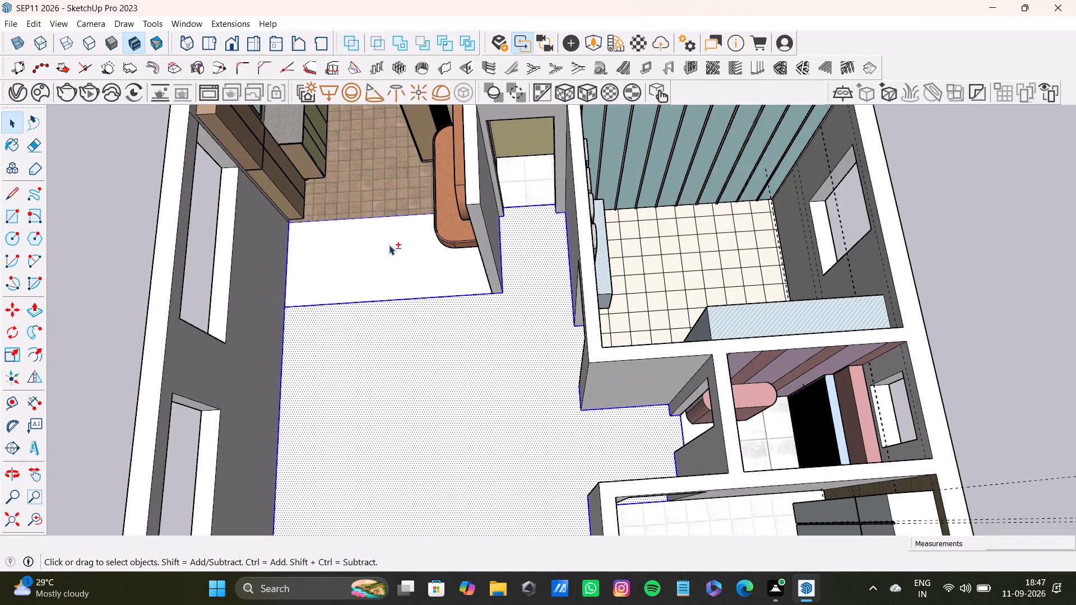
pyautogui.keyDown('shift'); pyautogui.scroll(-8, 389, 245); pyautogui.keyUp('shift')
pyautogui.keyDown('shift'); pyautogui.moveTo(386, 260); pyautogui.dragTo(437, 240, button='middle'); pyautogui.keyUp('shift')
pyautogui.keyDown('shift'); pyautogui.scroll(7, 509, 339); pyautogui.keyUp('shift')
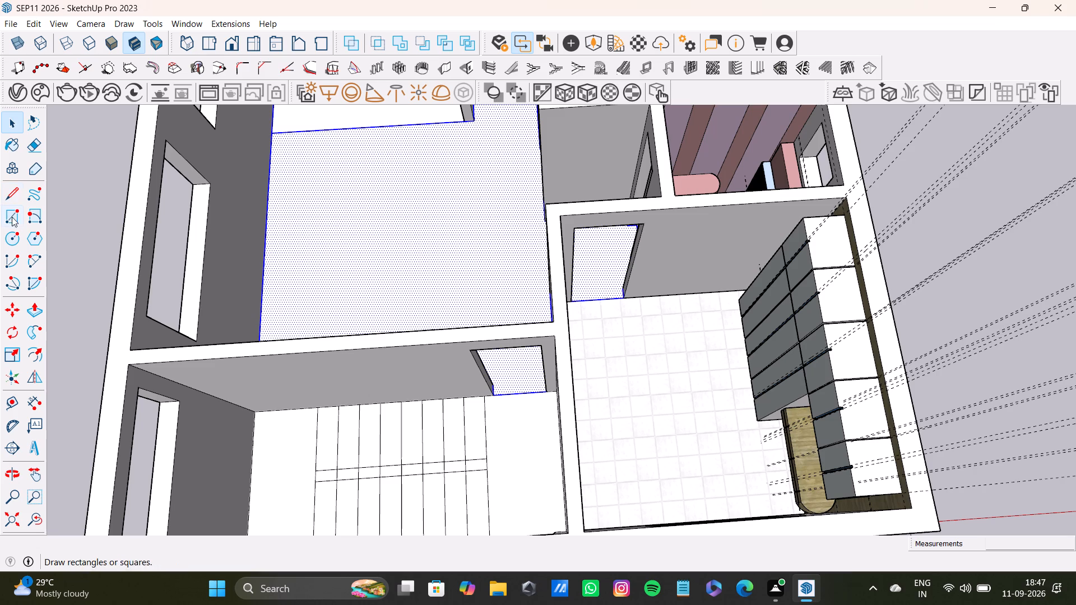
pyautogui.click(8, 146)
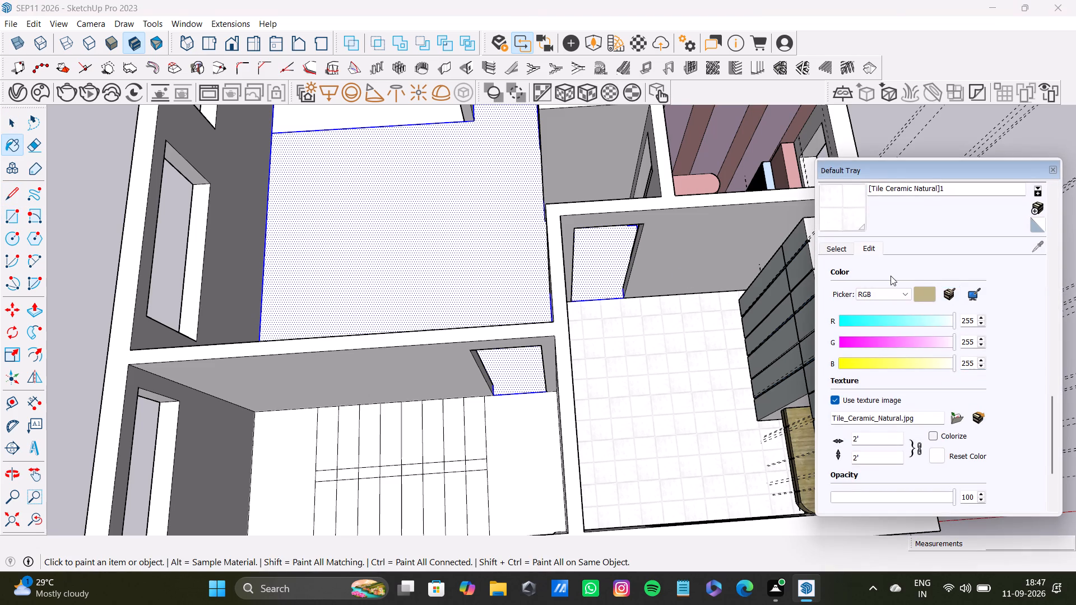
pyautogui.scroll(-3, 874, 364)
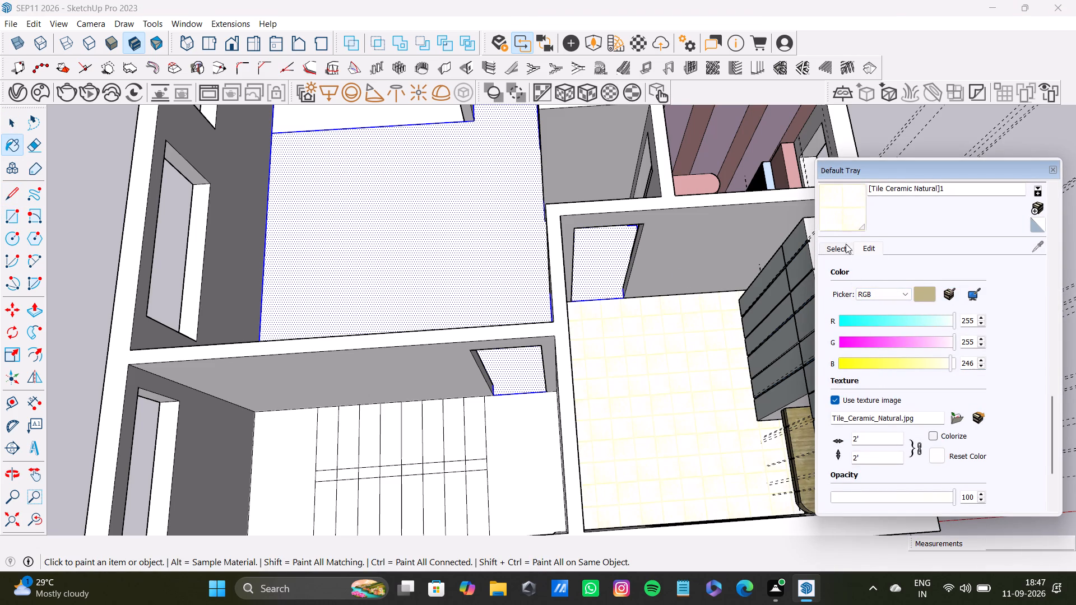
pyautogui.click(844, 249)
pyautogui.scroll(-8, 891, 364)
pyautogui.scroll(3, 891, 369)
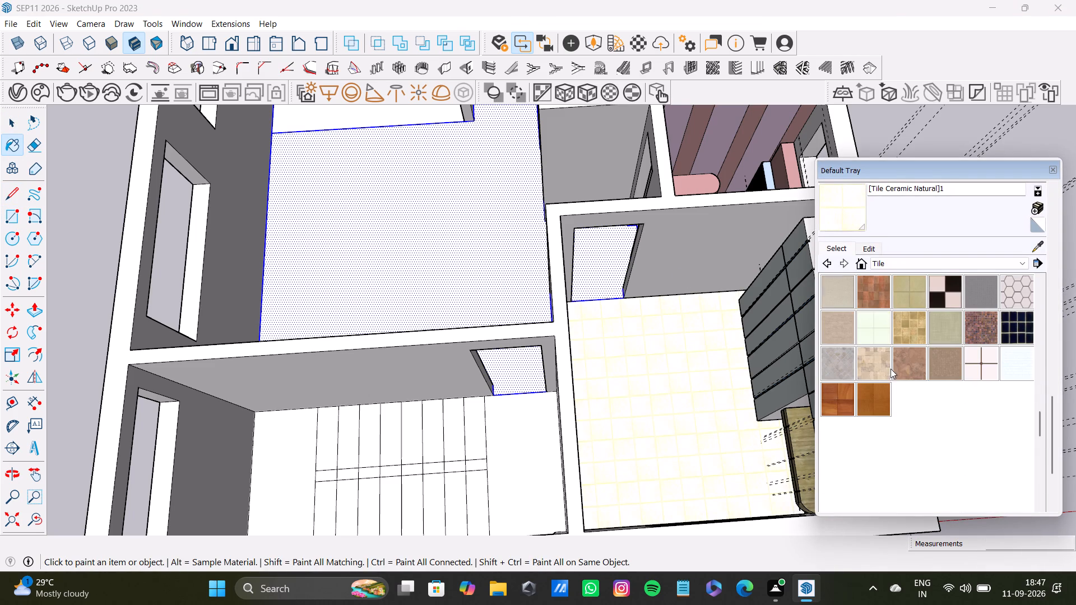
pyautogui.click(883, 398)
pyautogui.click(485, 263)
pyautogui.scroll(-4, 485, 263)
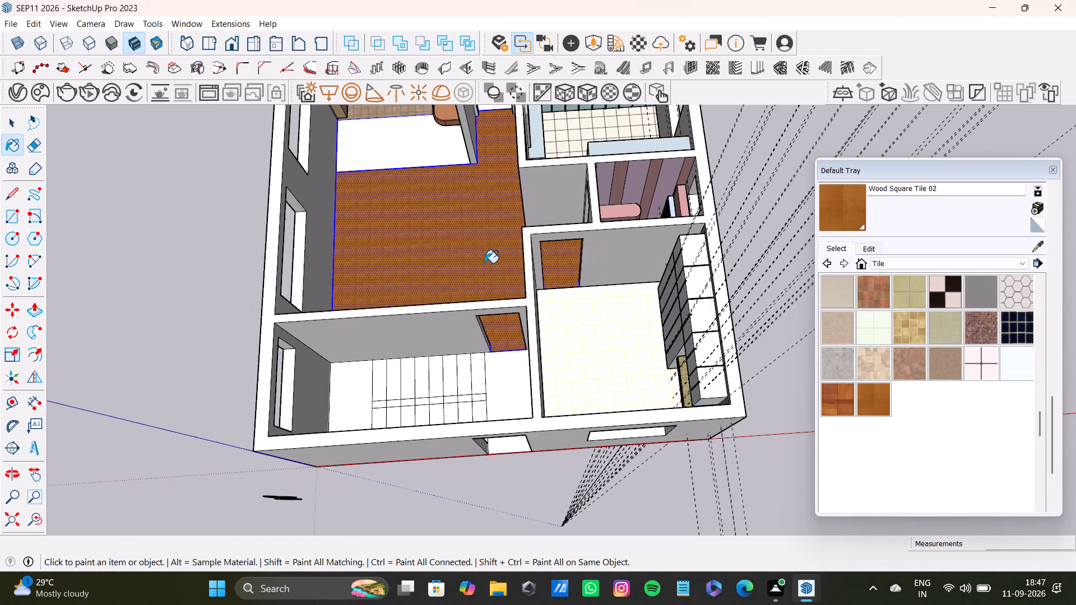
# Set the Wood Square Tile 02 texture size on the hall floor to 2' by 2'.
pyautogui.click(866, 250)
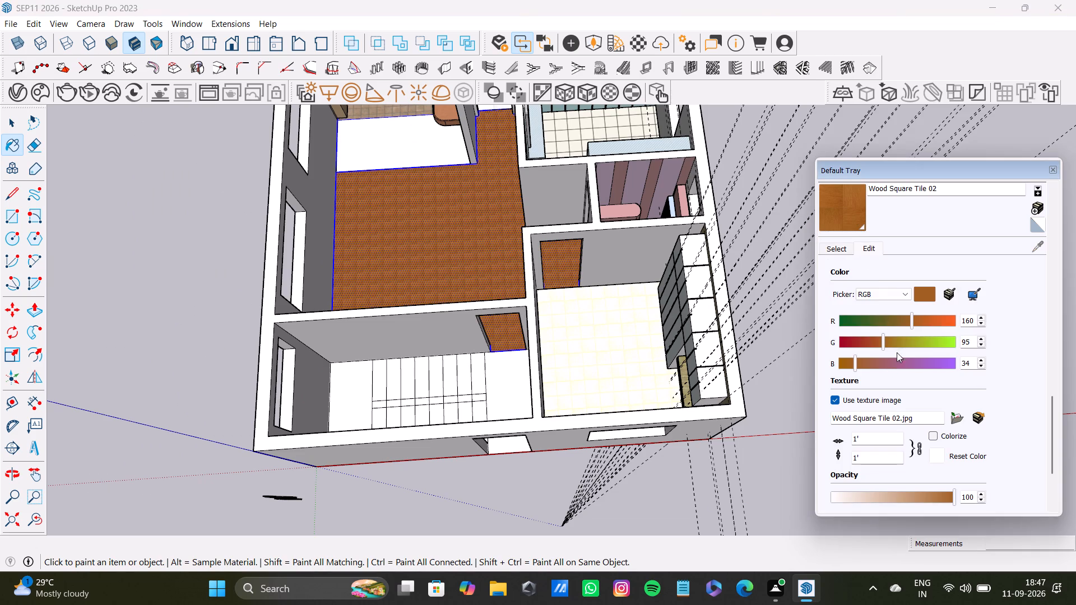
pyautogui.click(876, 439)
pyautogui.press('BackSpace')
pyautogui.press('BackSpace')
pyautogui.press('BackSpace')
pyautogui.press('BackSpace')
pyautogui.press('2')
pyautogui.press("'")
# Set the Wood Square Tile 02 texture size on the hall floor to 5' by 5'.
pyautogui.click(868, 440)
pyautogui.press('BackSpace')
pyautogui.press('BackSpace')
pyautogui.press('BackSpace')
pyautogui.press('5')
pyautogui.press("'")
pyautogui.press('Return')
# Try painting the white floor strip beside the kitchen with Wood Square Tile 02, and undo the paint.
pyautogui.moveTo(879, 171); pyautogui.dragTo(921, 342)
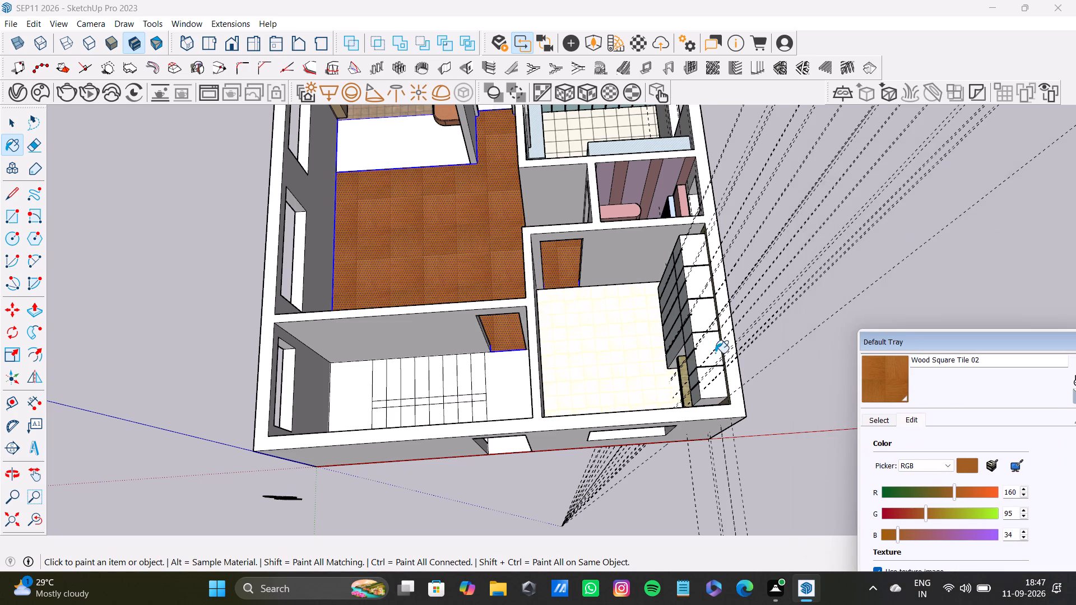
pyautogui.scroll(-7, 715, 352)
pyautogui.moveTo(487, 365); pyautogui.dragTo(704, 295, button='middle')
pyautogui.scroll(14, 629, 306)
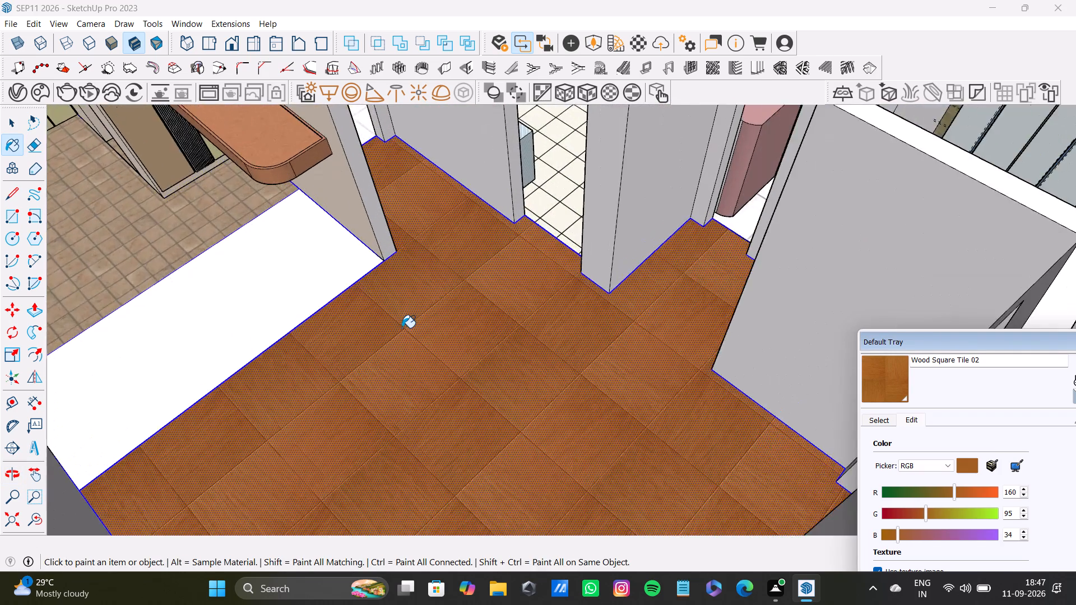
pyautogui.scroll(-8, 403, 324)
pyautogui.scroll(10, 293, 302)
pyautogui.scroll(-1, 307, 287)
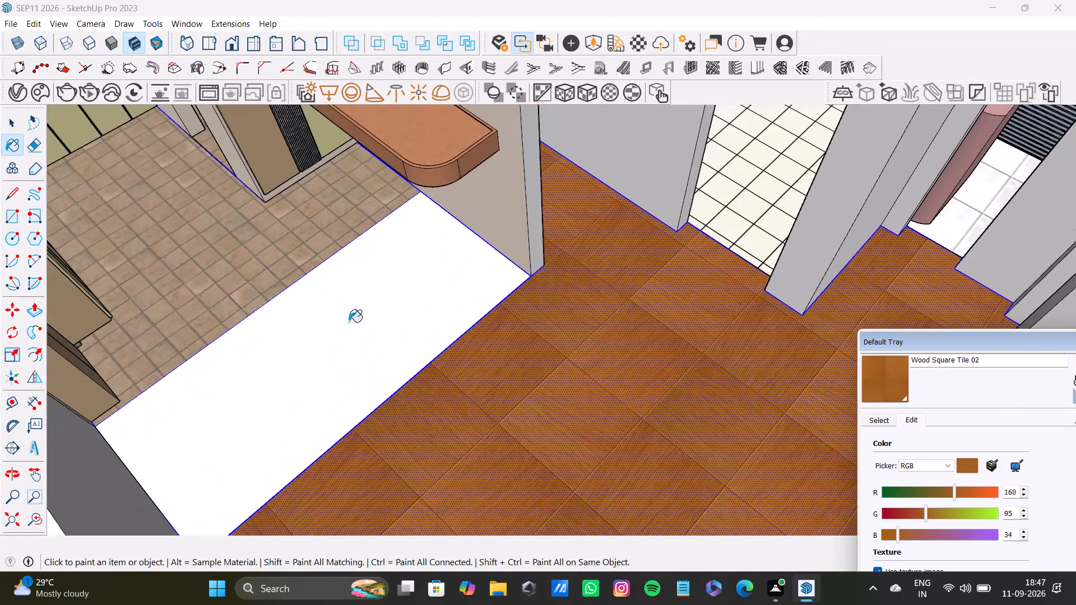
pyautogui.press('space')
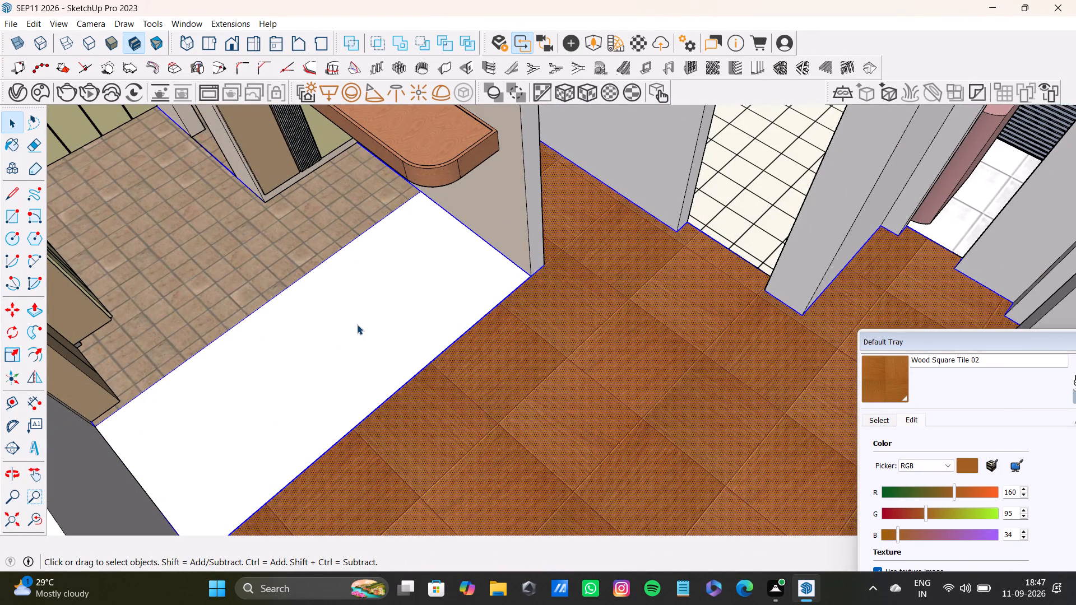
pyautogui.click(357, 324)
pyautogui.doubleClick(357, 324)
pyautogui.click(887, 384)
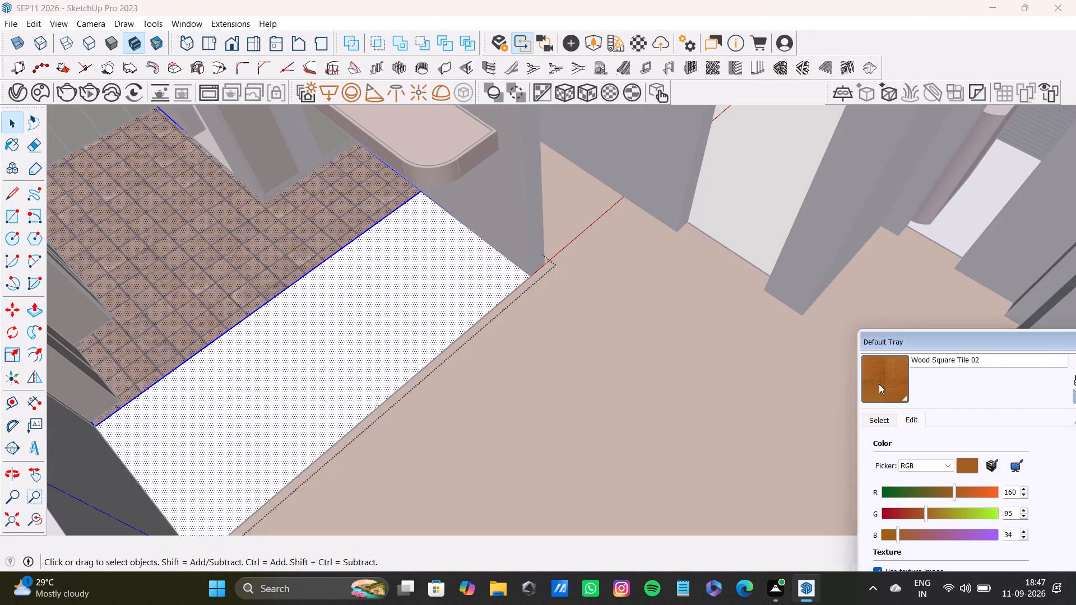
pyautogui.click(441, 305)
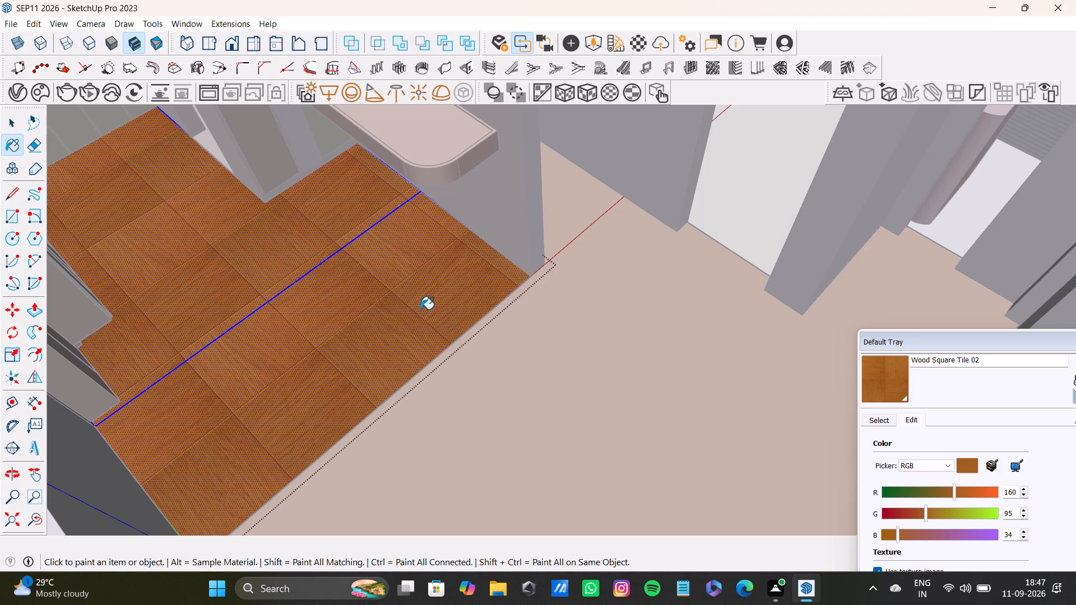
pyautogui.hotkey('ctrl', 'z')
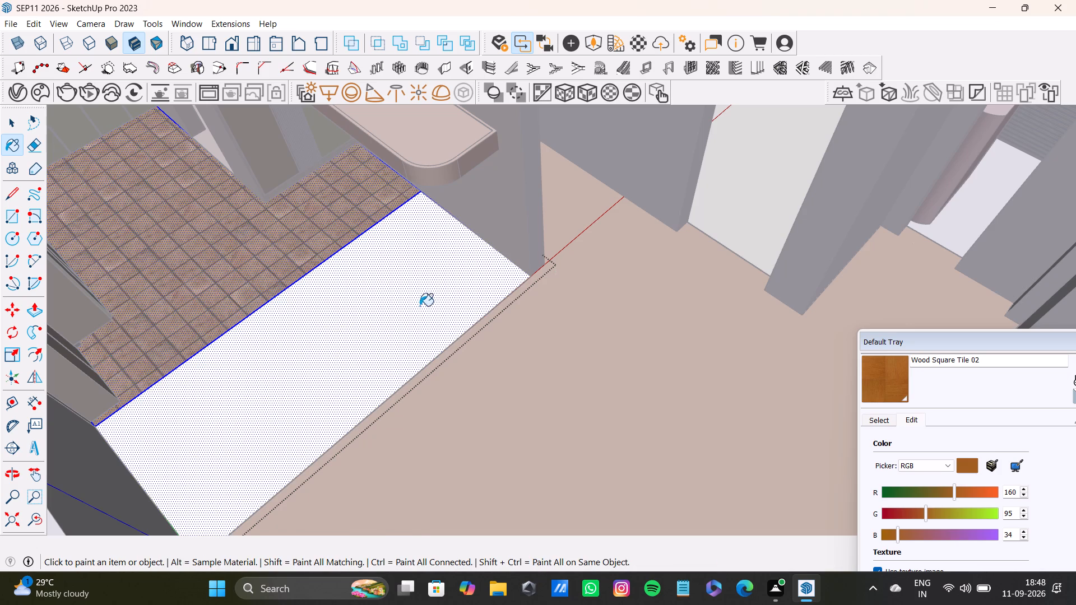
# Select only the white floor strip between kitchen and hall, excluding the kitchen tiles, and paint it with Wood Square Tile 02.
pyautogui.press('space')
pyautogui.doubleClick(420, 306)
pyautogui.doubleClick(420, 311)
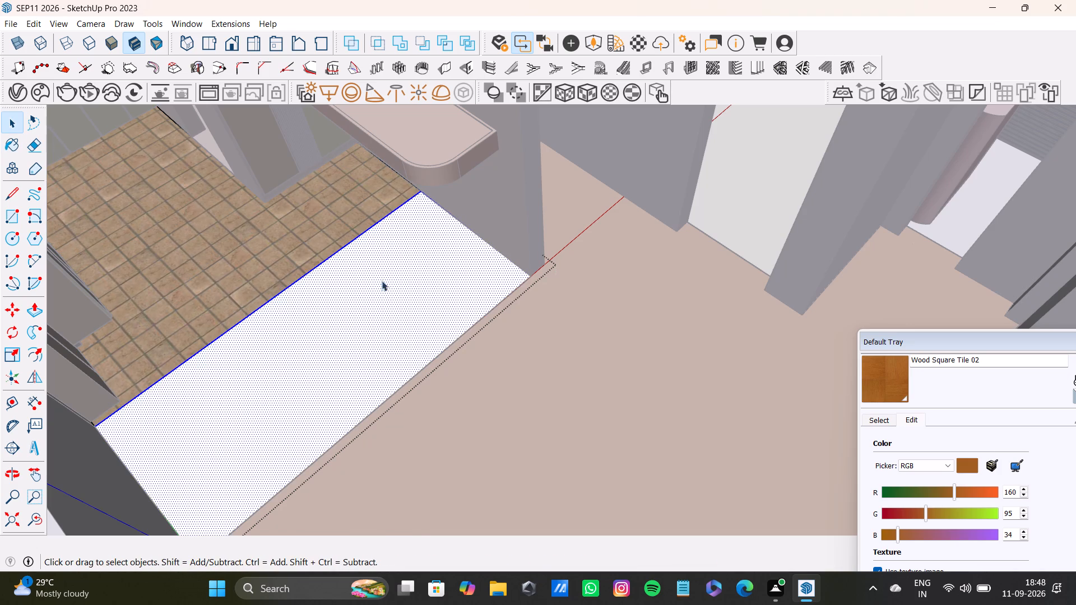
pyautogui.keyDown('shift'); pyautogui.click(326, 229); pyautogui.keyUp('shift')
pyautogui.keyDown('shift'); pyautogui.click(364, 294); pyautogui.keyUp('shift')
pyautogui.keyDown('shift'); pyautogui.click(293, 235); pyautogui.keyUp('shift')
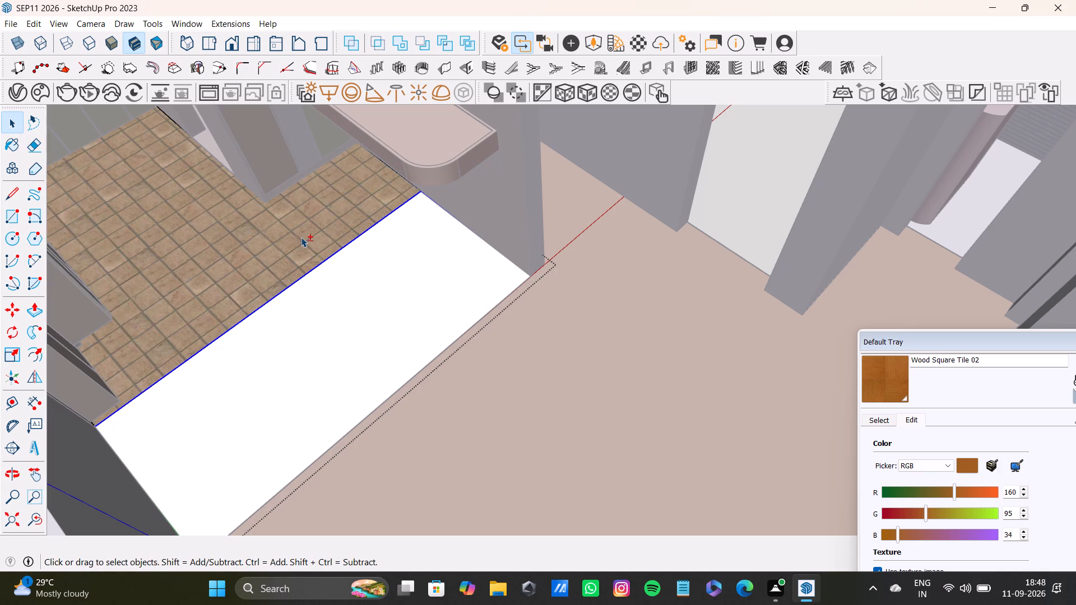
pyautogui.keyDown('shift'); pyautogui.click(362, 304); pyautogui.keyUp('shift')
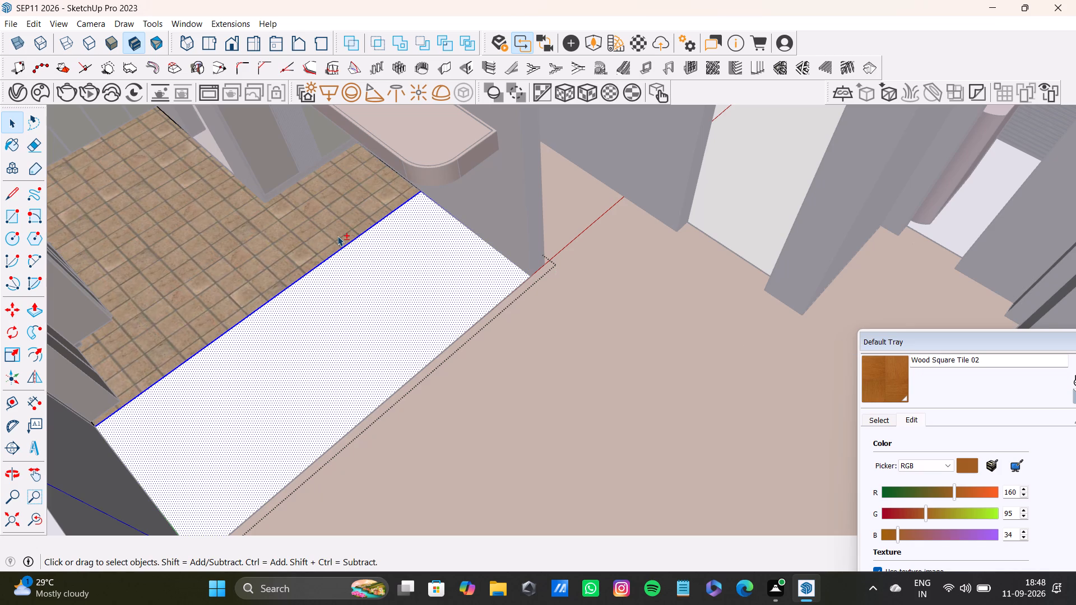
pyautogui.keyDown('shift'); pyautogui.click(884, 380); pyautogui.keyUp('shift')
pyautogui.keyDown('shift'); pyautogui.click(410, 319); pyautogui.keyUp('shift')
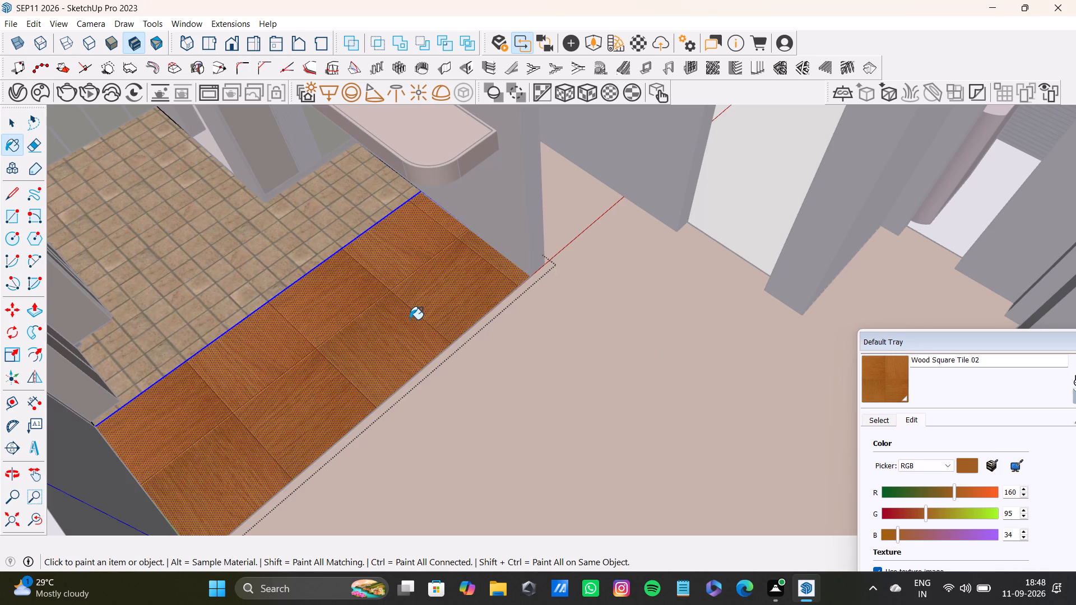
pyautogui.scroll(-4, 450, 346)
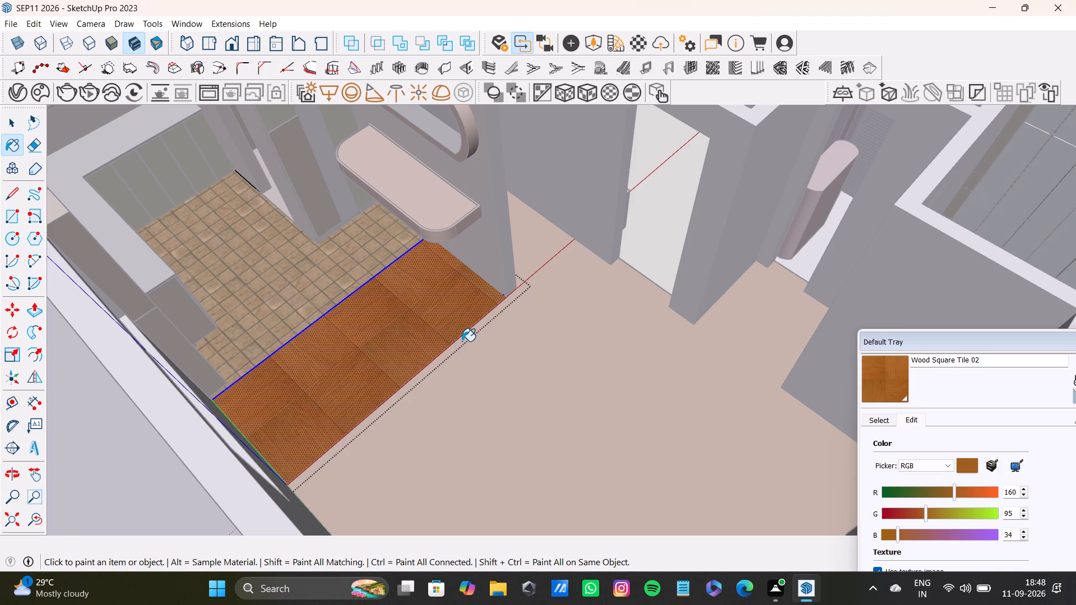
pyautogui.scroll(-3, 516, 321)
pyautogui.press('space')
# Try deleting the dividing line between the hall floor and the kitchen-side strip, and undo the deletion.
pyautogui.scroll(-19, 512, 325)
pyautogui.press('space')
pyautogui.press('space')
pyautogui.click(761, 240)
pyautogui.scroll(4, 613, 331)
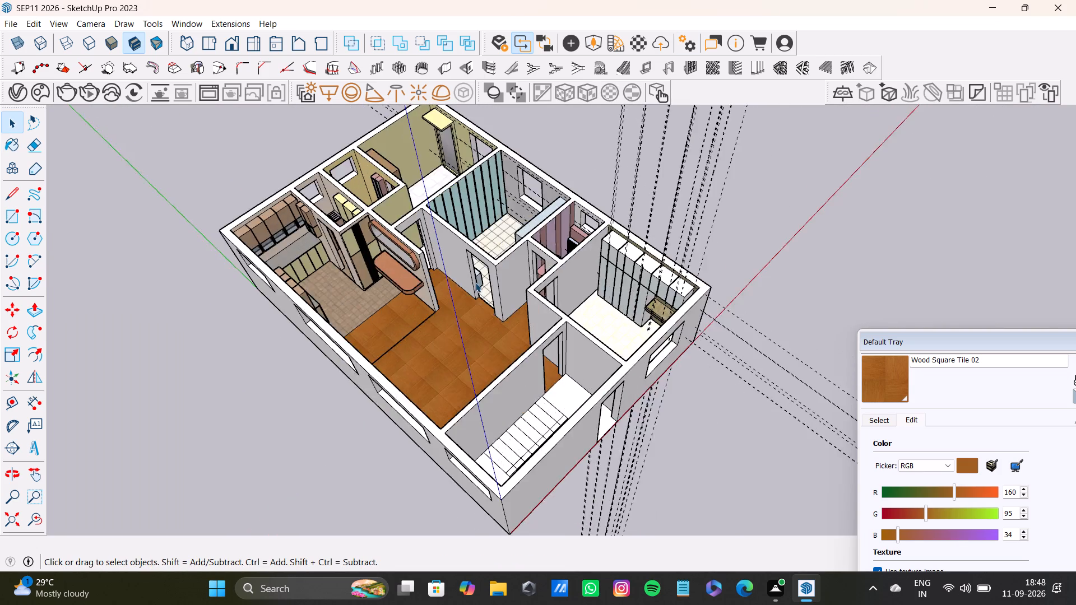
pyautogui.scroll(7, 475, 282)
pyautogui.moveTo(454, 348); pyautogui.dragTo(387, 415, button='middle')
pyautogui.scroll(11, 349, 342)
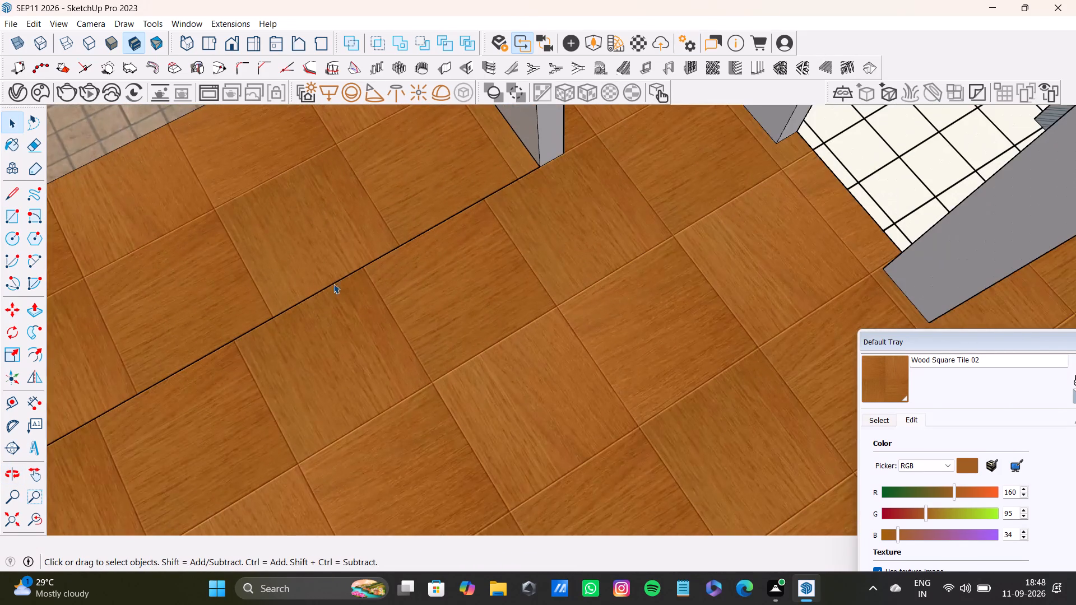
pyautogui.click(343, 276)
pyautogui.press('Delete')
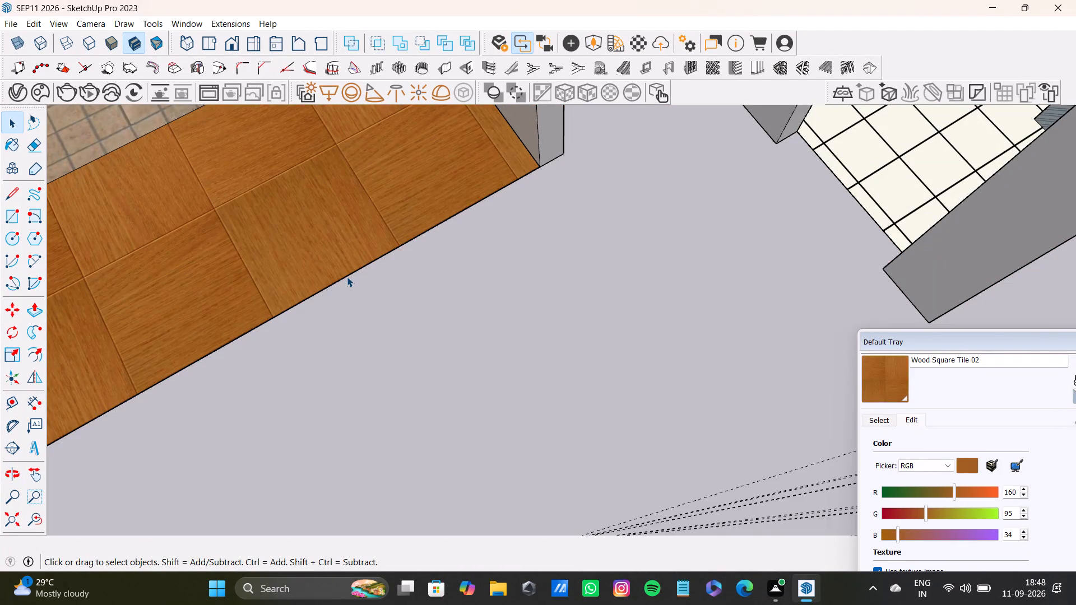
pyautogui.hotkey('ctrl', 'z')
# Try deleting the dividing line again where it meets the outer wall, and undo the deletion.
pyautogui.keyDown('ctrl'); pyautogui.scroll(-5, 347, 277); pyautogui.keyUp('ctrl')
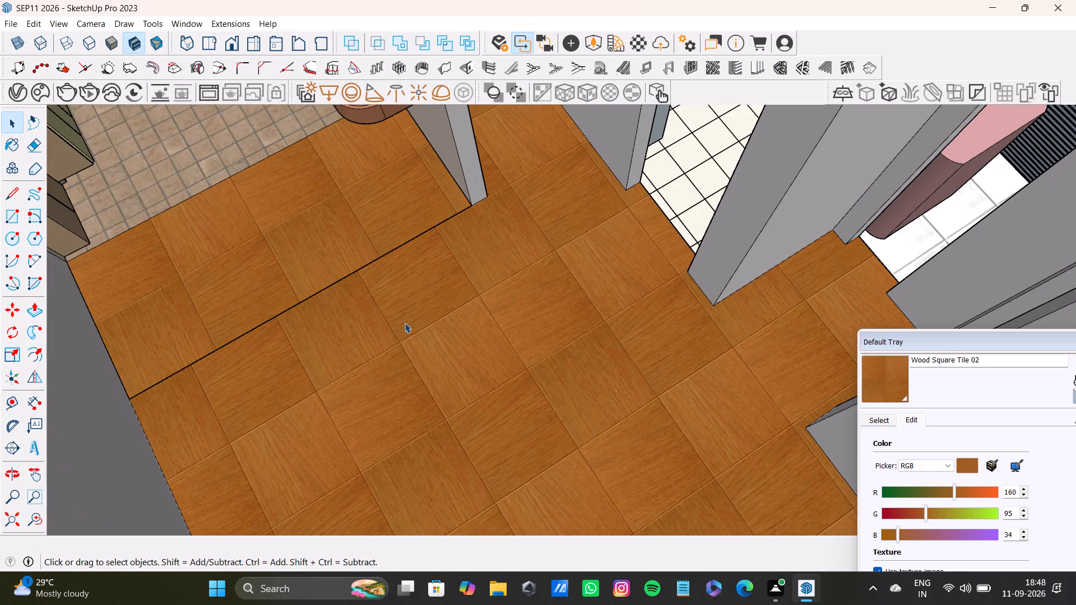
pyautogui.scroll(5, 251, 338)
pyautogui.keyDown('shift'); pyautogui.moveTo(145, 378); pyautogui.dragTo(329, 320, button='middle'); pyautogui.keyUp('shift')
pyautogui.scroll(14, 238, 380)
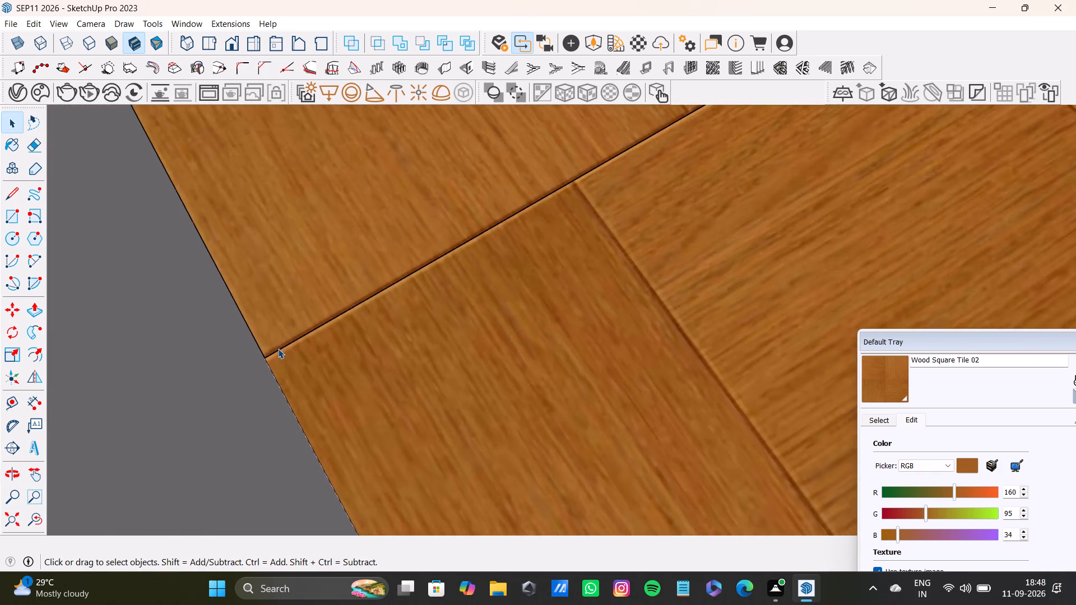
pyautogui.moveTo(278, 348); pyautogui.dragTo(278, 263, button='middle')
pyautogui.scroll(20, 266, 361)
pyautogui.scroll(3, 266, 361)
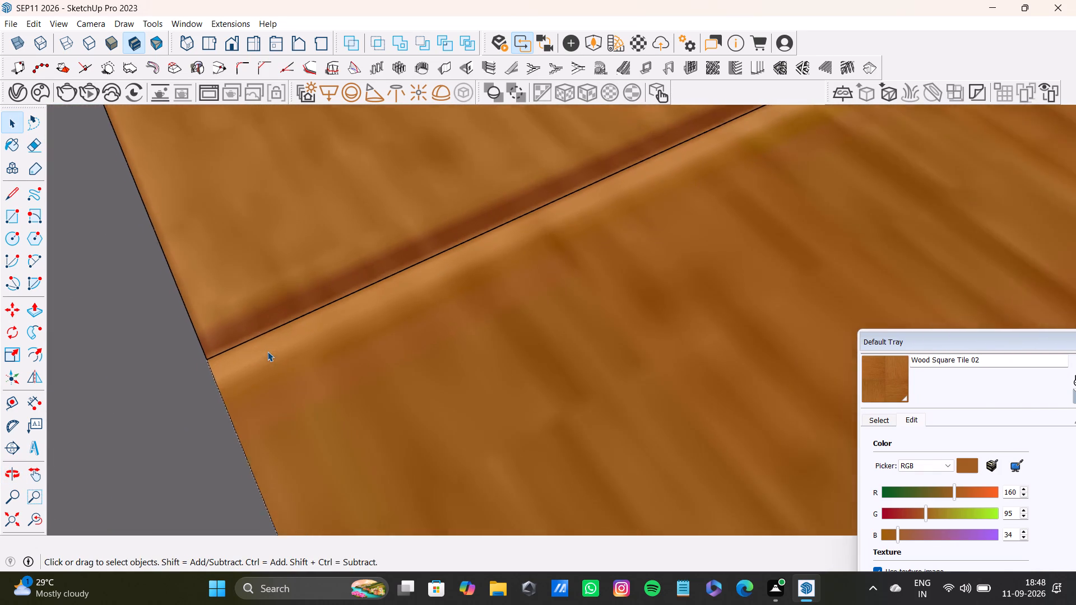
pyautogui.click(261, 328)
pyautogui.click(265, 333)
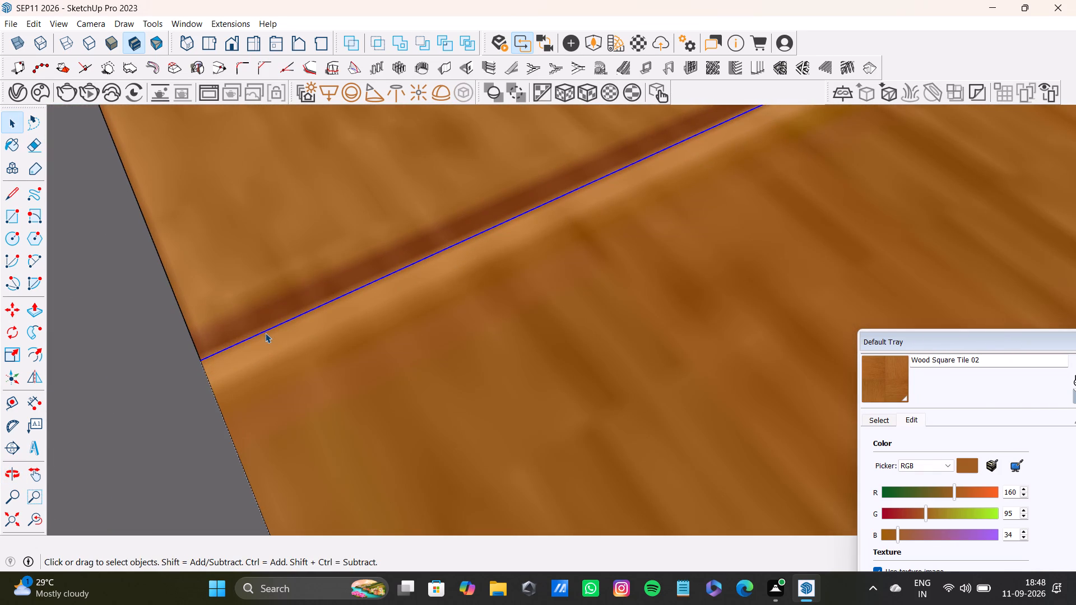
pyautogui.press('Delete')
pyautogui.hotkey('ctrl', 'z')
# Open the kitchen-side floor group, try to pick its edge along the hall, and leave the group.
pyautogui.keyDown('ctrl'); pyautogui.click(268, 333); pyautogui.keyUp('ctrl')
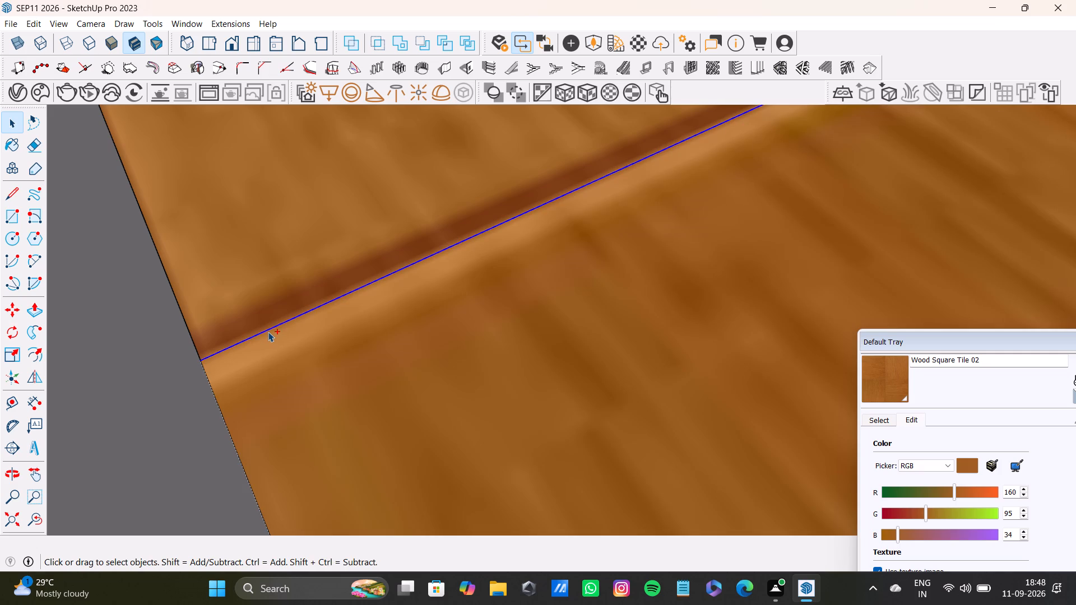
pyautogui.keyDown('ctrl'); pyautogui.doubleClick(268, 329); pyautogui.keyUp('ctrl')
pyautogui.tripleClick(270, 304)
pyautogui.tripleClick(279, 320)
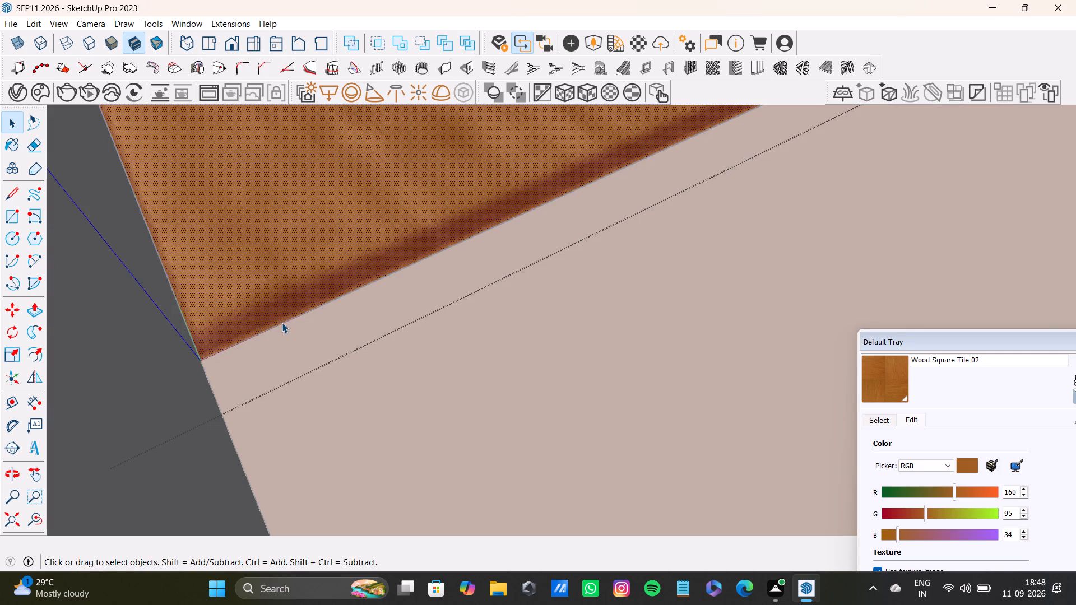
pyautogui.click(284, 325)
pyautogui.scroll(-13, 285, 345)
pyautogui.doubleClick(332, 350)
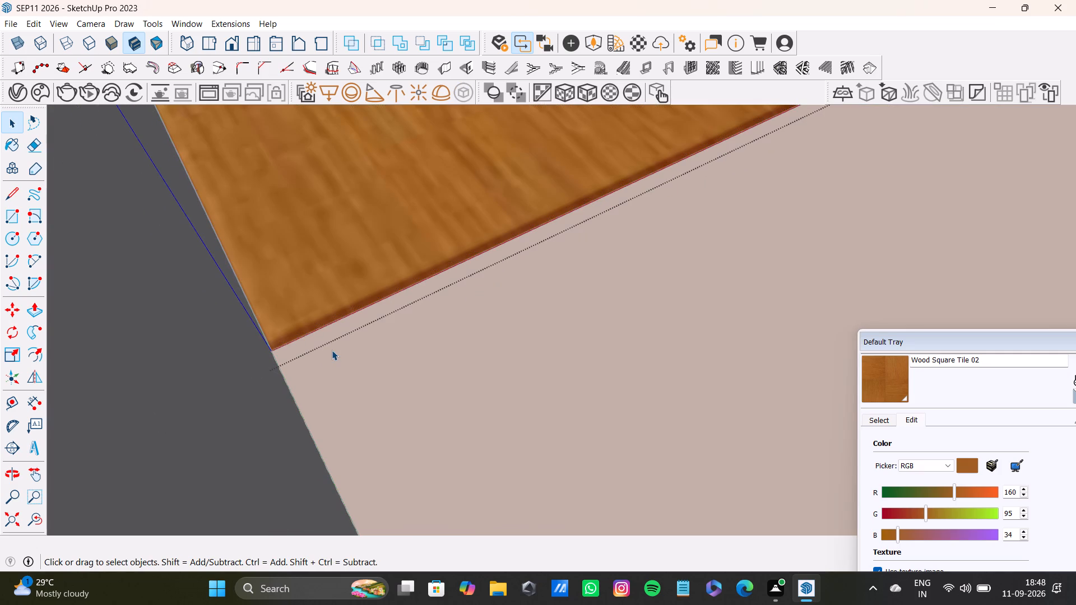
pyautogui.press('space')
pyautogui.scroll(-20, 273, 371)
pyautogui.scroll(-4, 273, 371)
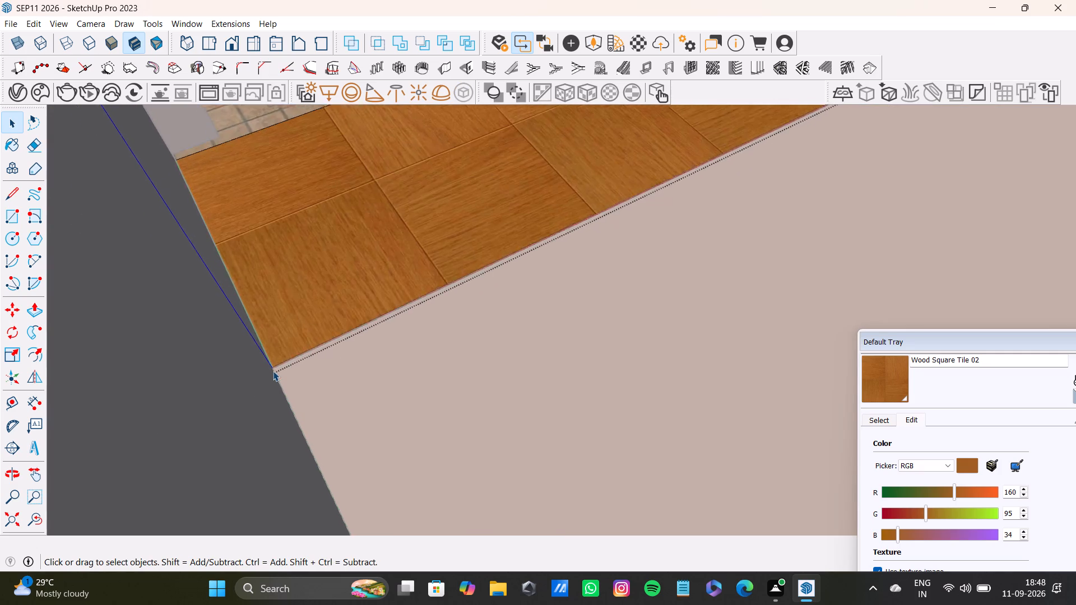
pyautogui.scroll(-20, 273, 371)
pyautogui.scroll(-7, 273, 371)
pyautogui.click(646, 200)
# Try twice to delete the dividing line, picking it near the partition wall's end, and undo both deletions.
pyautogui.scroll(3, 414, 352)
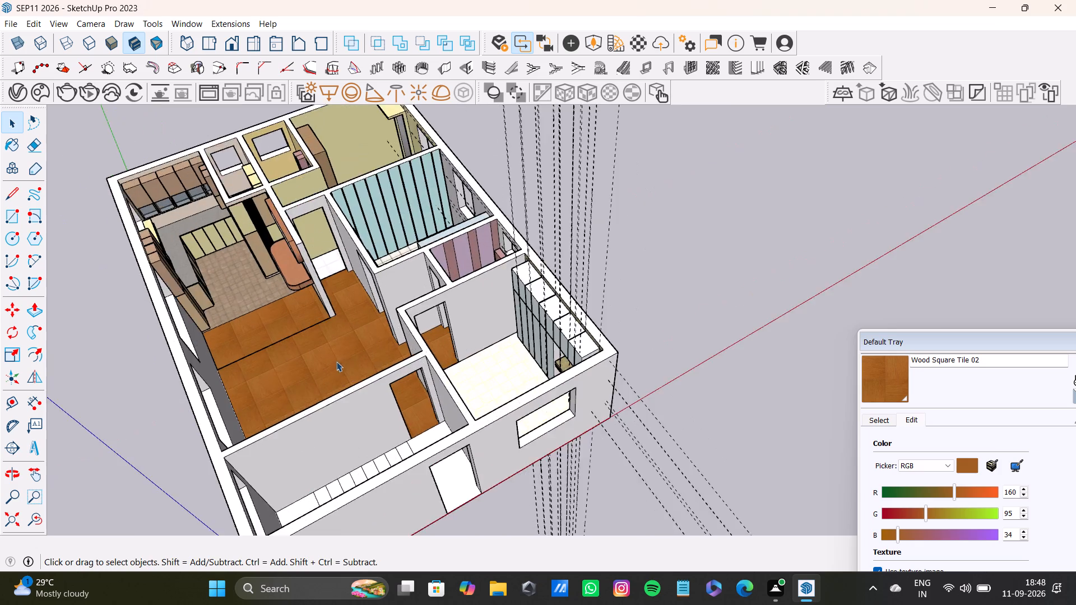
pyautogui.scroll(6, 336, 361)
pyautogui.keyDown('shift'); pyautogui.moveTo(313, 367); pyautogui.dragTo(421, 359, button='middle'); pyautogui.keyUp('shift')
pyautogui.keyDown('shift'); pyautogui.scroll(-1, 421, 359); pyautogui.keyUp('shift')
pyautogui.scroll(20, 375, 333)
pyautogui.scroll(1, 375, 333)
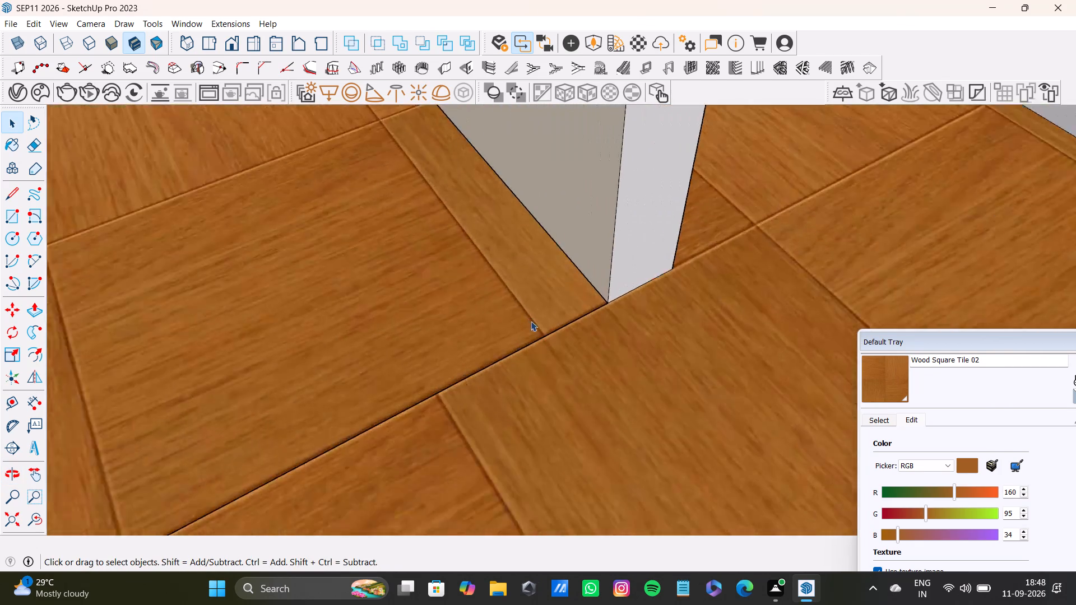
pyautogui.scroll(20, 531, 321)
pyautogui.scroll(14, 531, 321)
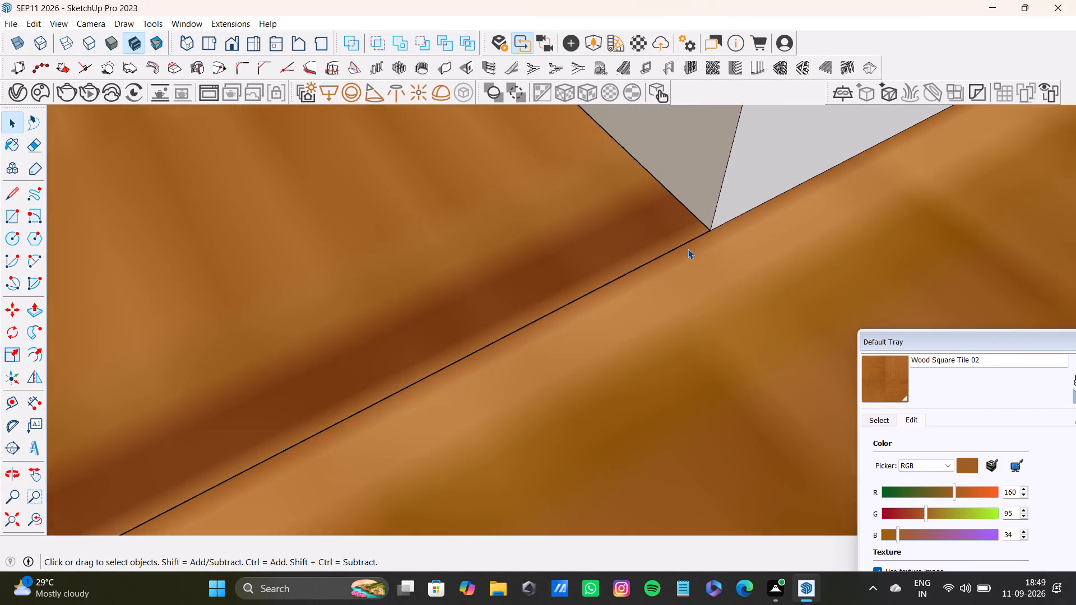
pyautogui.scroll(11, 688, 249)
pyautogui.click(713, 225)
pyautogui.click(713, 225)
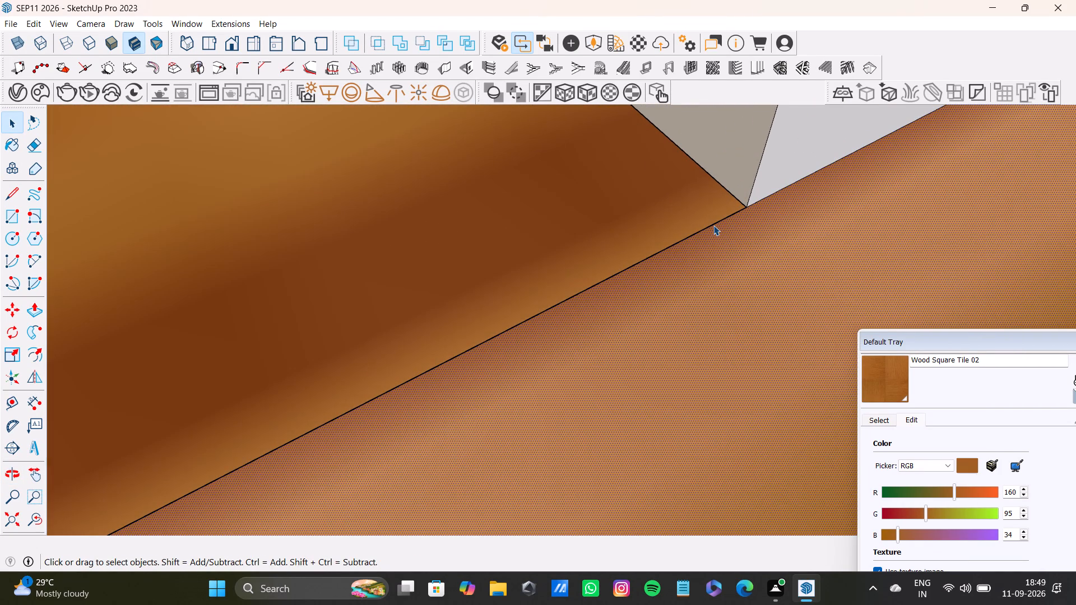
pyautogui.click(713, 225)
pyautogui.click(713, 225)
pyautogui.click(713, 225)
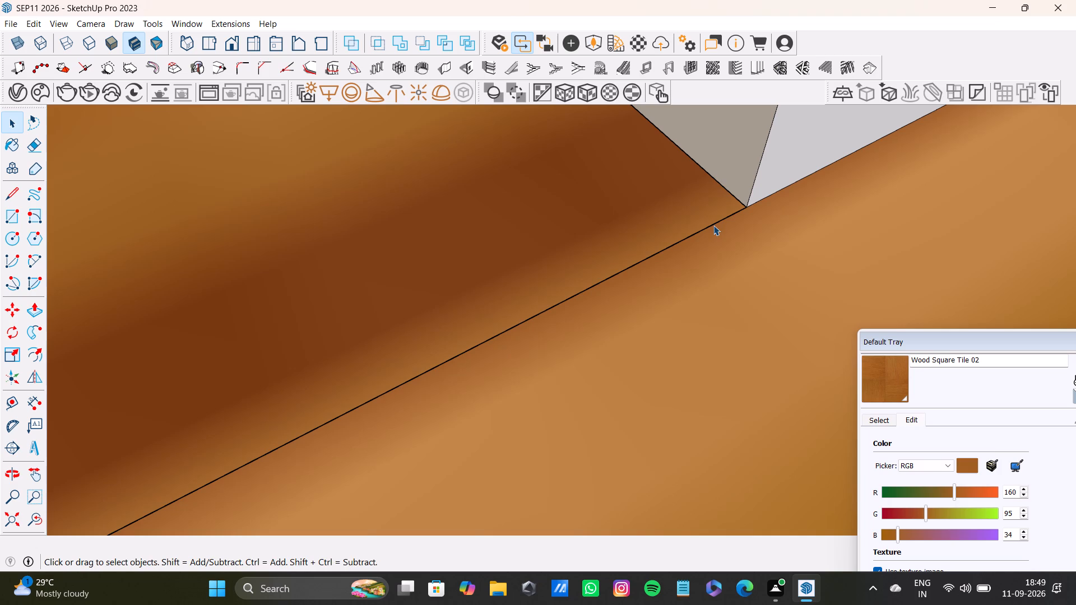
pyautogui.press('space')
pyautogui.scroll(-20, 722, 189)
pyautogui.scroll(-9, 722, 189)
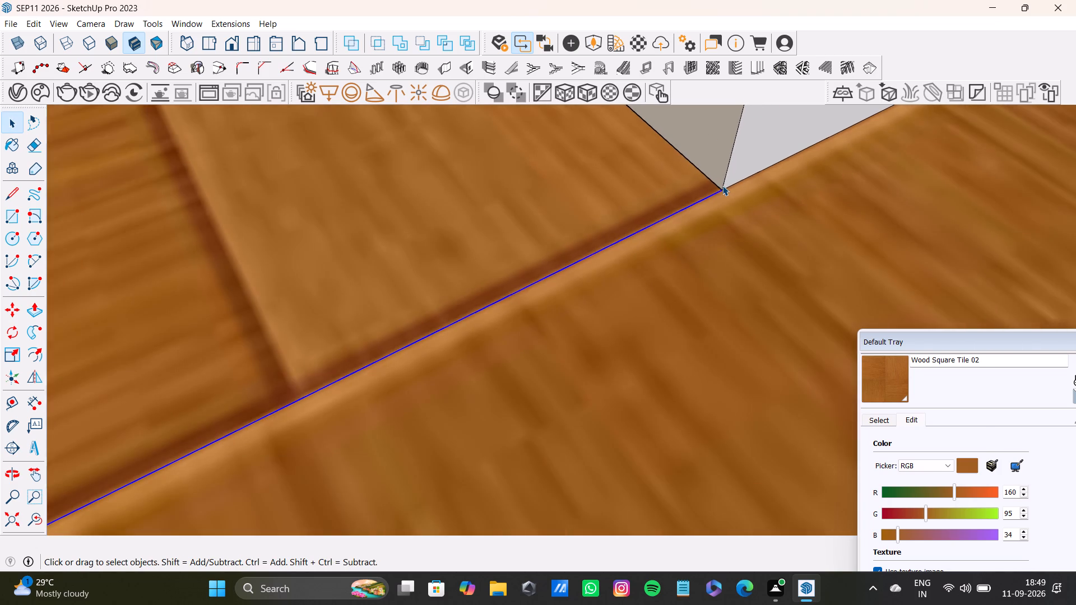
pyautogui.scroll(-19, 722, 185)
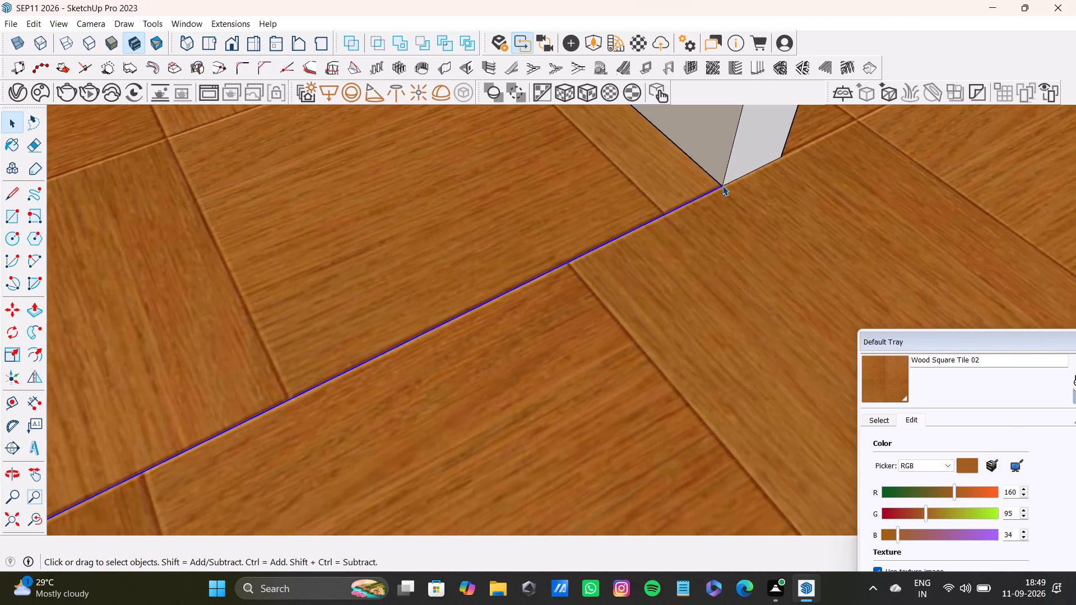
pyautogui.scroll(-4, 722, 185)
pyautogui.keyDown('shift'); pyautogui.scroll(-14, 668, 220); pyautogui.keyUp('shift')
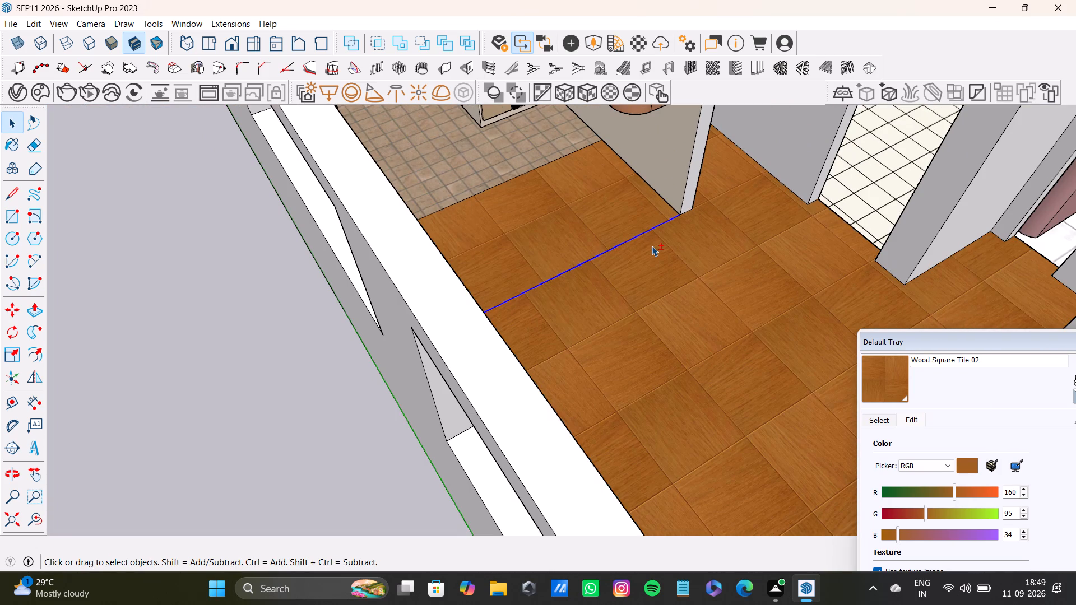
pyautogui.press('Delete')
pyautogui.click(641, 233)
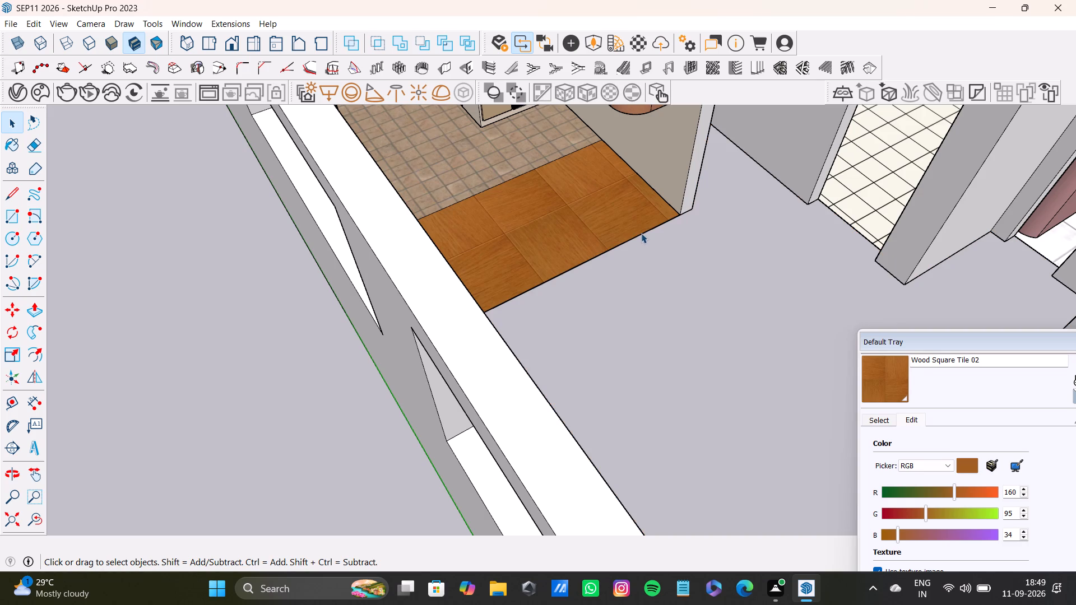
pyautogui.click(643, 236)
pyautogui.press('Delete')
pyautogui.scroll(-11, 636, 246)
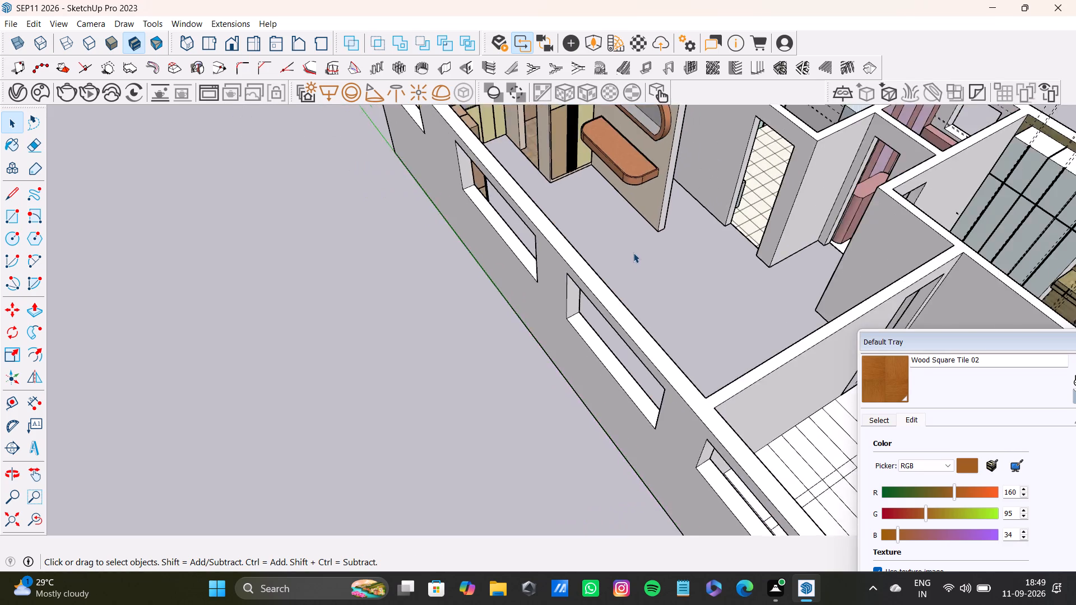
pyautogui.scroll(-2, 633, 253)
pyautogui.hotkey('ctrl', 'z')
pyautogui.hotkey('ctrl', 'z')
# Select both stair landings and all treads, excluding the narrow central strip, and paint them with Blacktop Old 01 from Asphalt and Concrete.
pyautogui.click(446, 270)
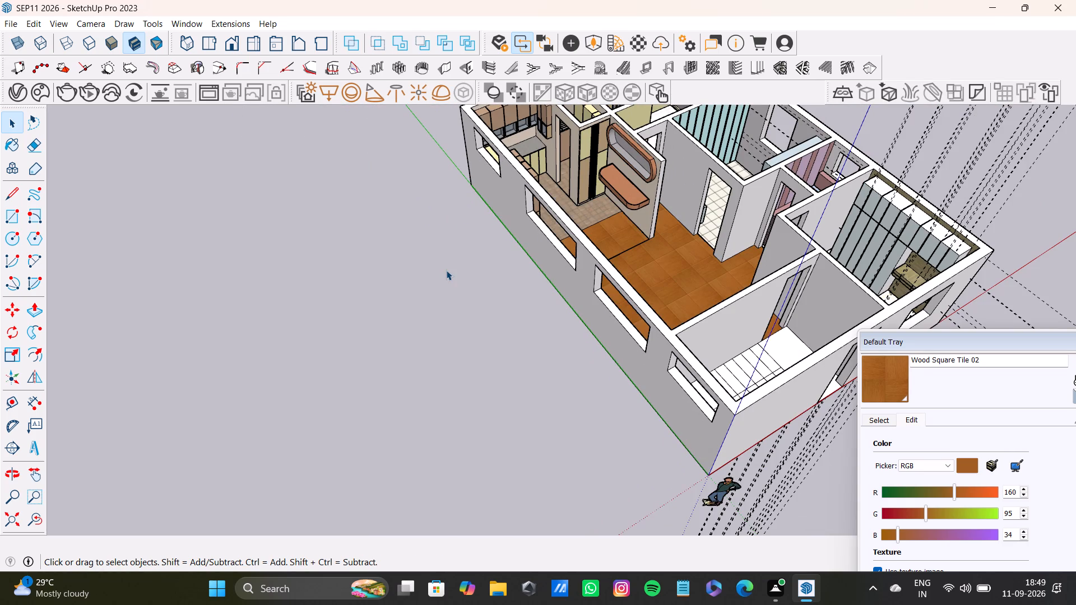
pyautogui.moveTo(678, 248); pyautogui.dragTo(440, 319, button='middle')
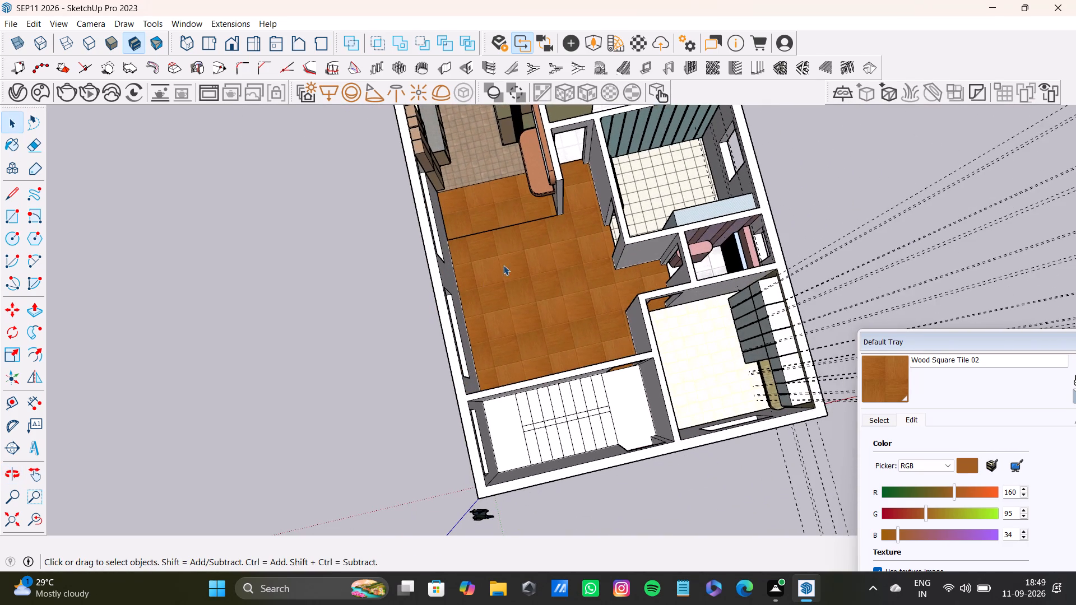
pyautogui.scroll(9, 565, 260)
pyautogui.scroll(-6, 585, 276)
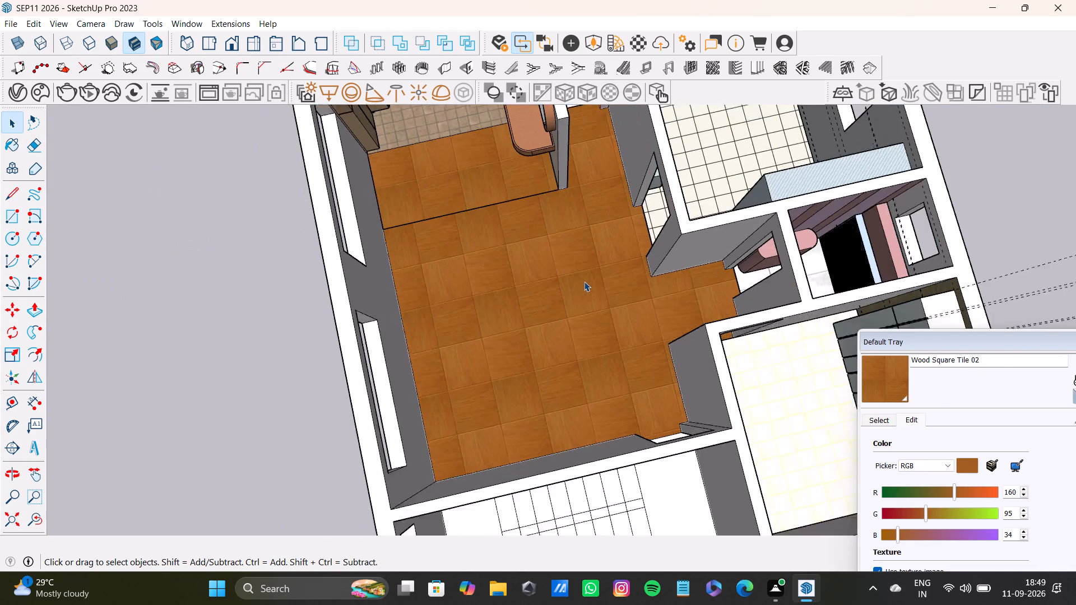
pyautogui.scroll(-1, 584, 281)
pyautogui.moveTo(588, 296); pyautogui.dragTo(748, 225, button='middle')
pyautogui.scroll(4, 544, 318)
pyautogui.moveTo(544, 318); pyautogui.dragTo(541, 316, button='middle')
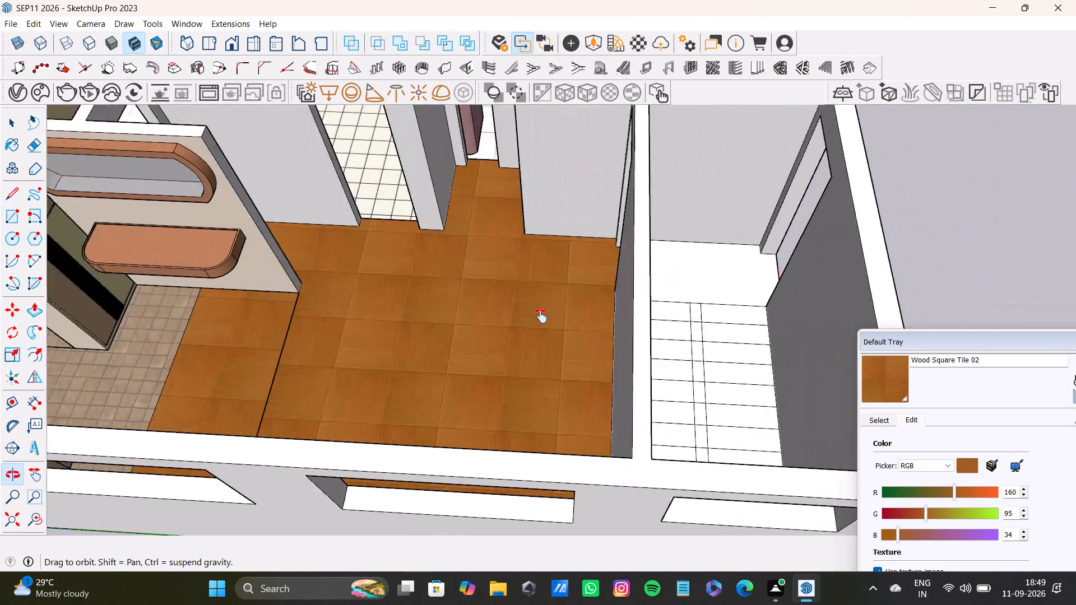
pyautogui.moveTo(541, 316); pyautogui.dragTo(535, 320, button='middle')
pyautogui.scroll(4, 562, 314)
pyautogui.press('space')
pyautogui.click(602, 301)
pyautogui.keyDown('shift'); pyautogui.click(606, 353); pyautogui.keyUp('shift')
pyautogui.keyDown('shift'); pyautogui.click(699, 370); pyautogui.keyUp('shift')
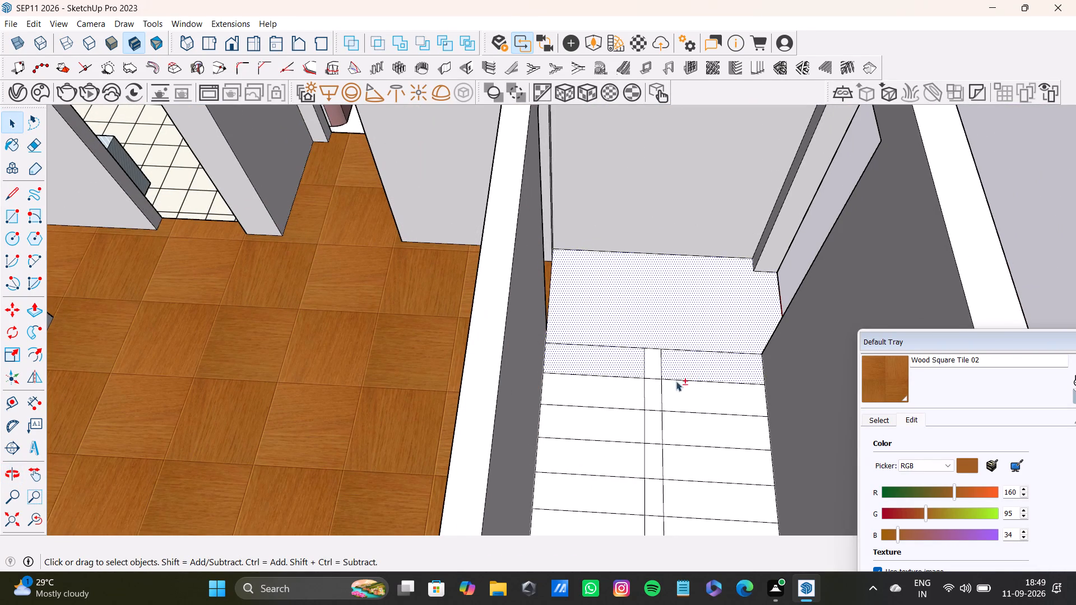
pyautogui.keyDown('shift'); pyautogui.click(628, 392); pyautogui.keyUp('shift')
pyautogui.keyDown('shift'); pyautogui.click(676, 398); pyautogui.keyUp('shift')
pyautogui.keyDown('shift'); pyautogui.moveTo(692, 420); pyautogui.dragTo(688, 322, button='middle'); pyautogui.keyUp('shift')
pyautogui.keyDown('shift'); pyautogui.moveTo(625, 325); pyautogui.dragTo(633, 327); pyautogui.keyUp('shift')
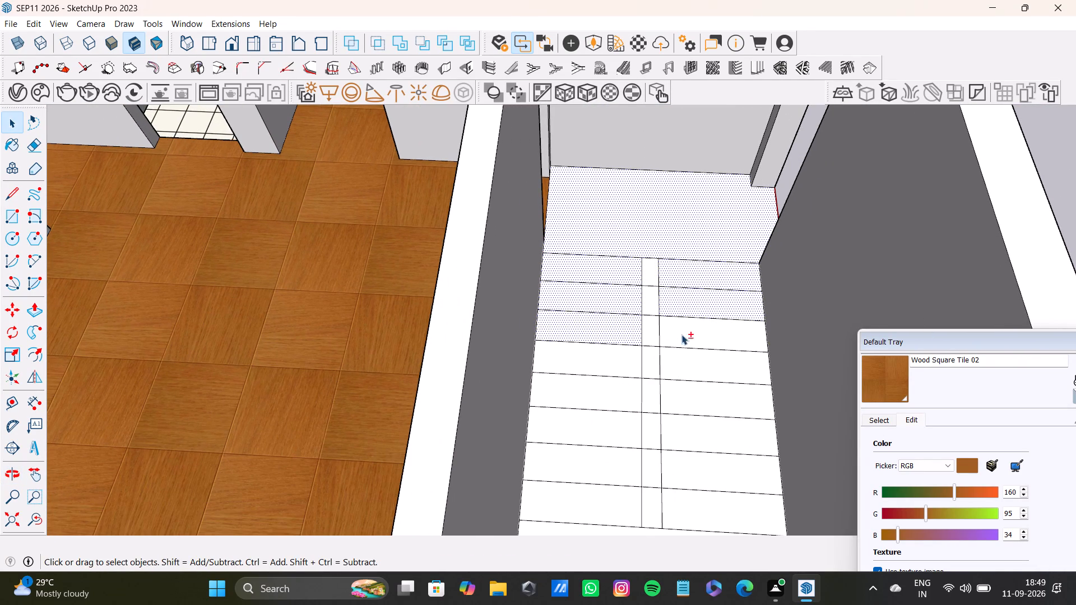
pyautogui.keyDown('shift'); pyautogui.click(681, 334); pyautogui.keyUp('shift')
pyautogui.keyDown('shift'); pyautogui.moveTo(627, 363); pyautogui.dragTo(632, 361); pyautogui.keyUp('shift')
pyautogui.keyDown('shift'); pyautogui.click(700, 363); pyautogui.keyUp('shift')
pyautogui.keyDown('shift'); pyautogui.click(613, 361); pyautogui.keyUp('shift')
pyautogui.keyDown('shift'); pyautogui.click(618, 389); pyautogui.keyUp('shift')
pyautogui.keyDown('shift'); pyautogui.click(686, 395); pyautogui.keyUp('shift')
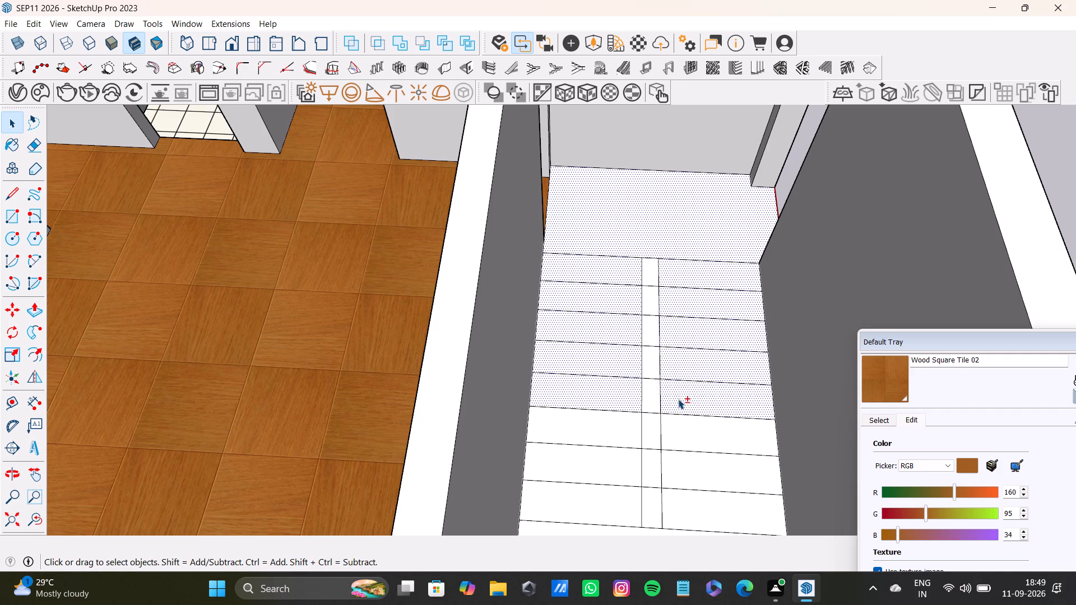
pyautogui.keyDown('shift'); pyautogui.click(619, 429); pyautogui.keyUp('shift')
pyautogui.keyDown('shift'); pyautogui.click(671, 433); pyautogui.keyUp('shift')
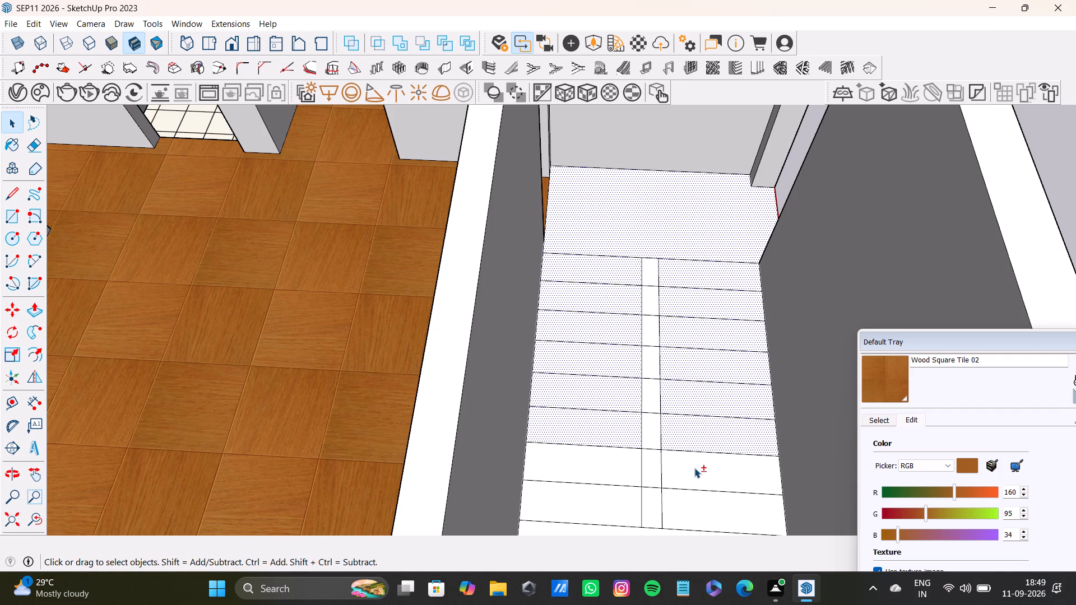
pyautogui.keyDown('shift'); pyautogui.moveTo(694, 485); pyautogui.dragTo(701, 377, button='middle'); pyautogui.keyUp('shift')
pyautogui.keyDown('shift'); pyautogui.moveTo(669, 342); pyautogui.dragTo(642, 432, button='middle'); pyautogui.keyUp('shift')
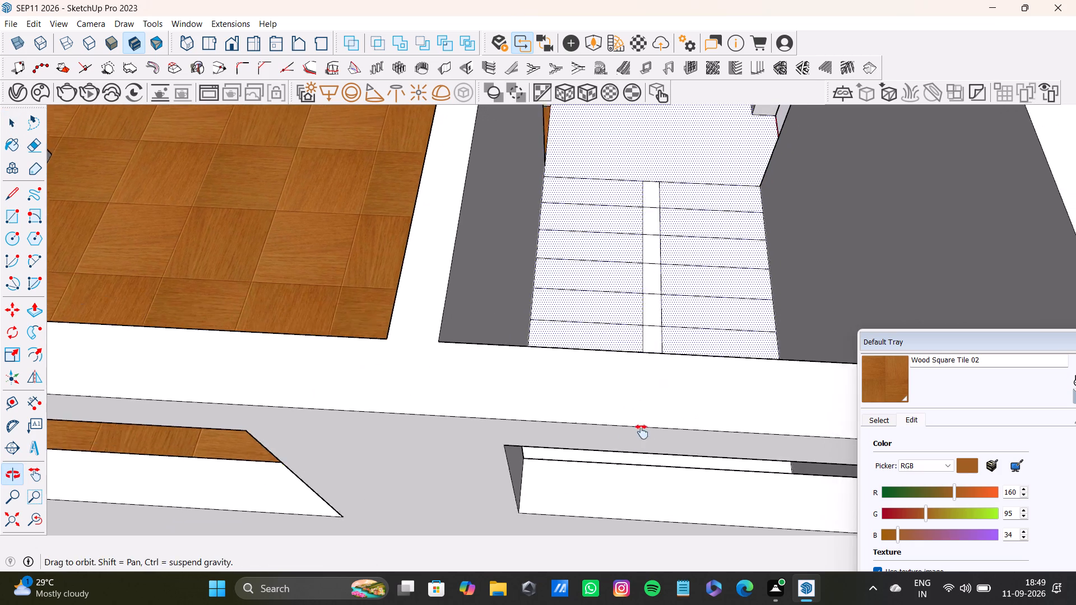
pyautogui.keyDown('shift'); pyautogui.moveTo(642, 432); pyautogui.dragTo(634, 468, button='middle'); pyautogui.keyUp('shift')
pyautogui.moveTo(633, 442); pyautogui.dragTo(620, 526, button='middle')
pyautogui.keyDown('shift'); pyautogui.click(607, 288); pyautogui.keyUp('shift')
pyautogui.keyDown('shift'); pyautogui.click(680, 297); pyautogui.keyUp('shift')
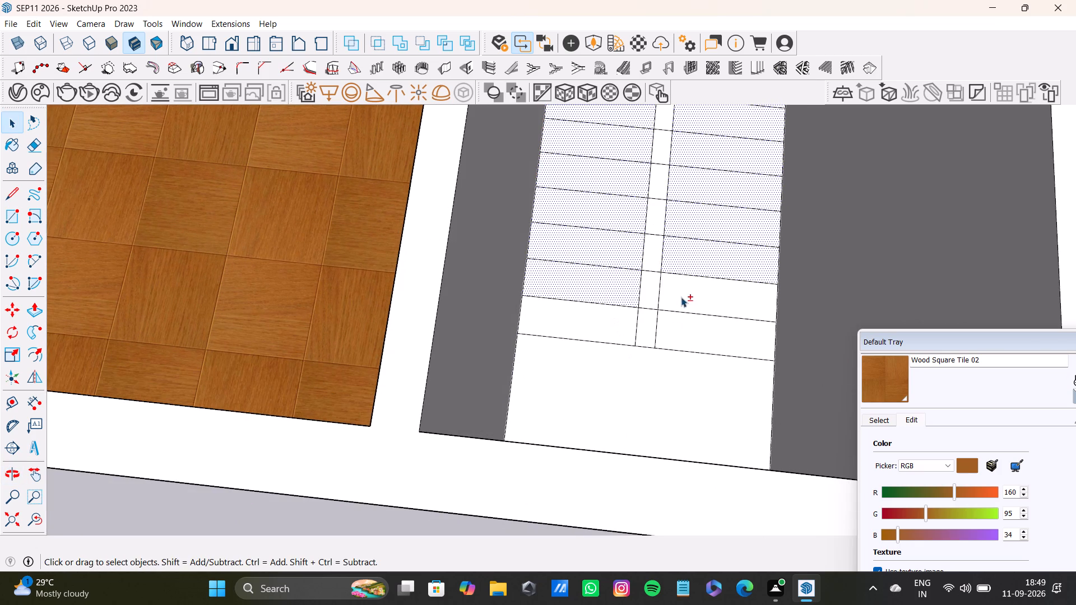
pyautogui.keyDown('shift'); pyautogui.click(613, 324); pyautogui.keyUp('shift')
pyautogui.keyDown('shift'); pyautogui.click(680, 329); pyautogui.keyUp('shift')
pyautogui.keyDown('shift'); pyautogui.click(666, 403); pyautogui.keyUp('shift')
pyautogui.keyDown('shift'); pyautogui.moveTo(915, 339); pyautogui.dragTo(826, 33); pyautogui.keyUp('shift')
pyautogui.keyDown('shift'); pyautogui.click(789, 111); pyautogui.keyUp('shift')
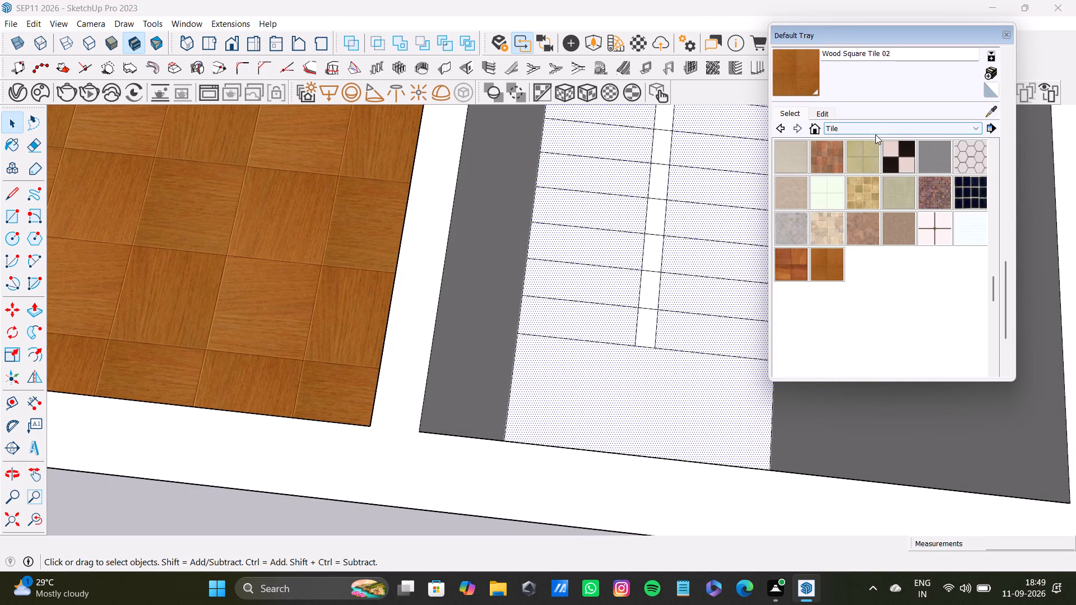
pyautogui.keyDown('shift'); pyautogui.click(879, 129); pyautogui.keyUp('shift')
pyautogui.keyDown('shift'); pyautogui.scroll(-3, 871, 227); pyautogui.keyUp('shift')
pyautogui.keyDown('shift'); pyautogui.scroll(1, 833, 204); pyautogui.keyUp('shift')
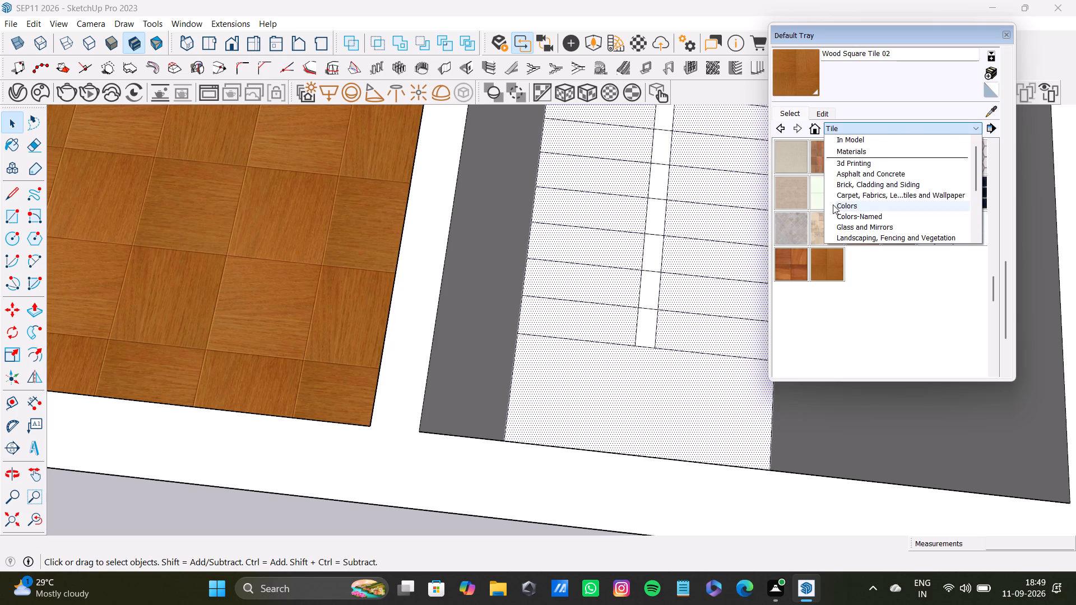
pyautogui.keyDown('shift'); pyautogui.scroll(2, 833, 204); pyautogui.keyUp('shift')
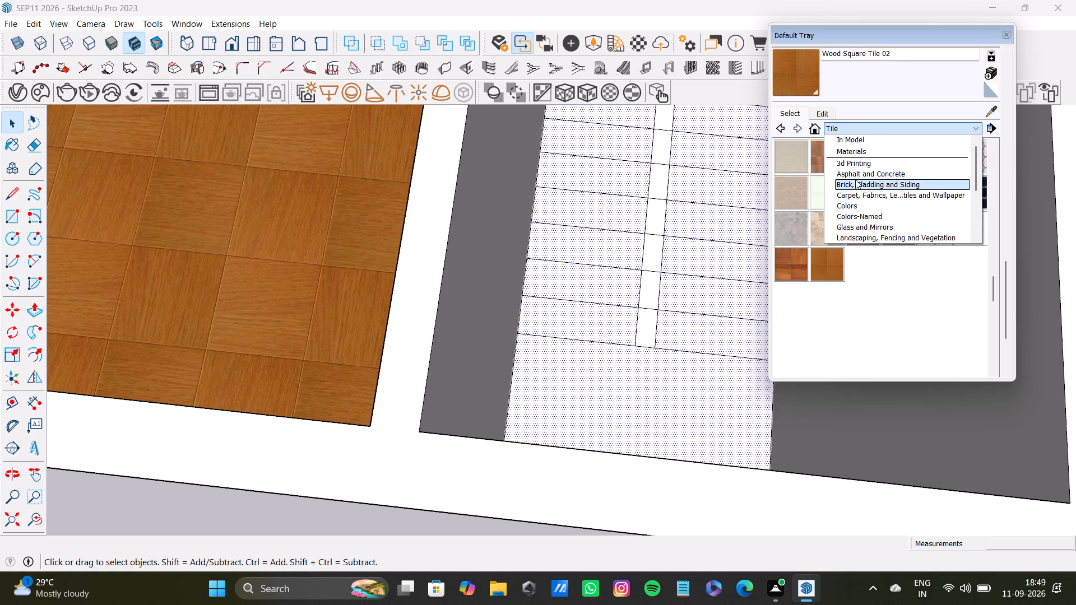
pyautogui.keyDown('shift'); pyautogui.click(856, 176); pyautogui.keyUp('shift')
pyautogui.keyDown('shift'); pyautogui.click(862, 159); pyautogui.keyUp('shift')
pyautogui.keyDown('shift'); pyautogui.click(714, 192); pyautogui.keyUp('shift')
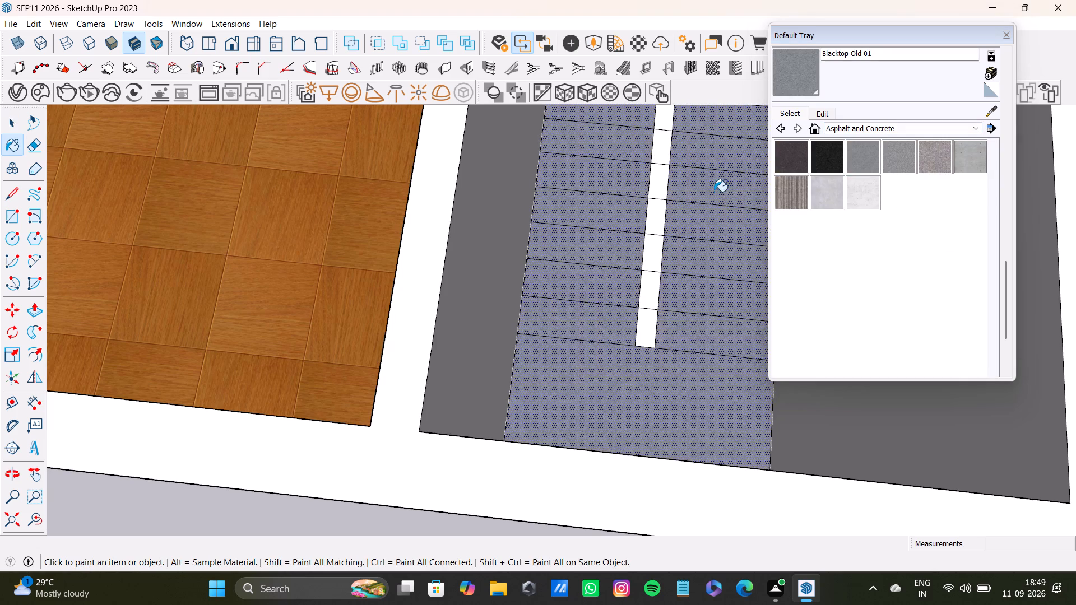
pyautogui.keyDown('shift'); pyautogui.scroll(-9, 693, 224); pyautogui.keyUp('shift')
pyautogui.moveTo(697, 230); pyautogui.dragTo(507, 230, button='middle')
pyautogui.scroll(-4, 649, 283)
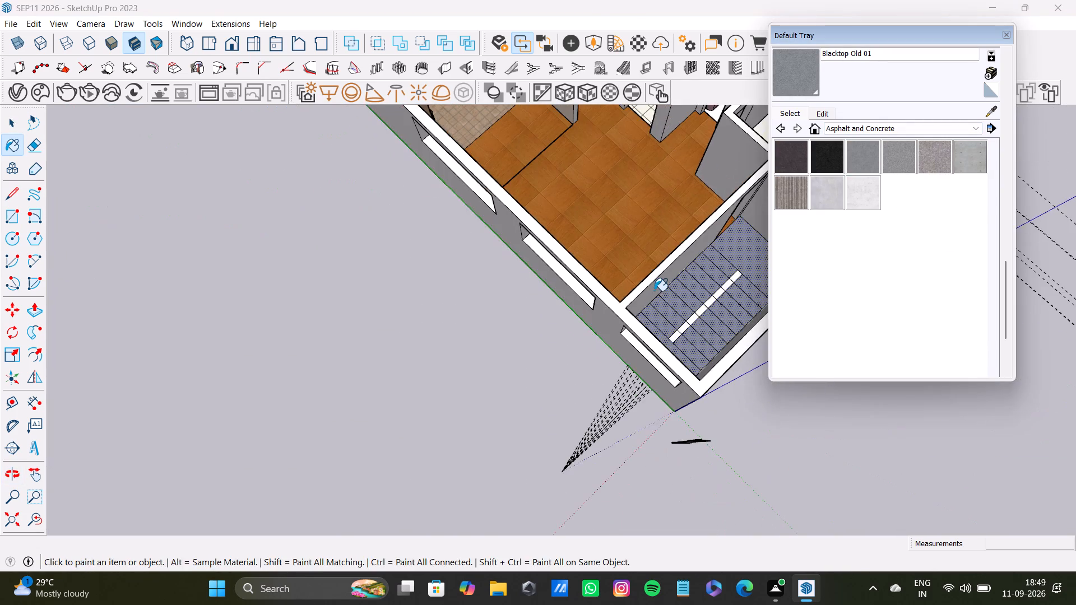
pyautogui.keyDown('shift'); pyautogui.moveTo(685, 292); pyautogui.dragTo(556, 343, button='middle'); pyautogui.keyUp('shift')
pyautogui.scroll(10, 591, 329)
pyautogui.press('space')
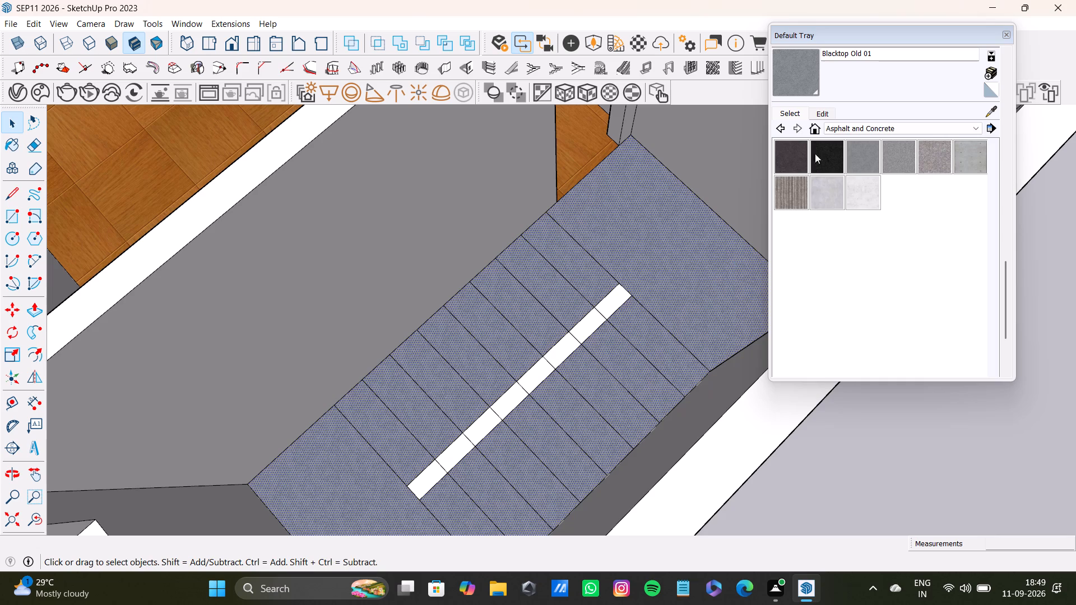
# Open the choice of material collections.
pyautogui.click(842, 124)
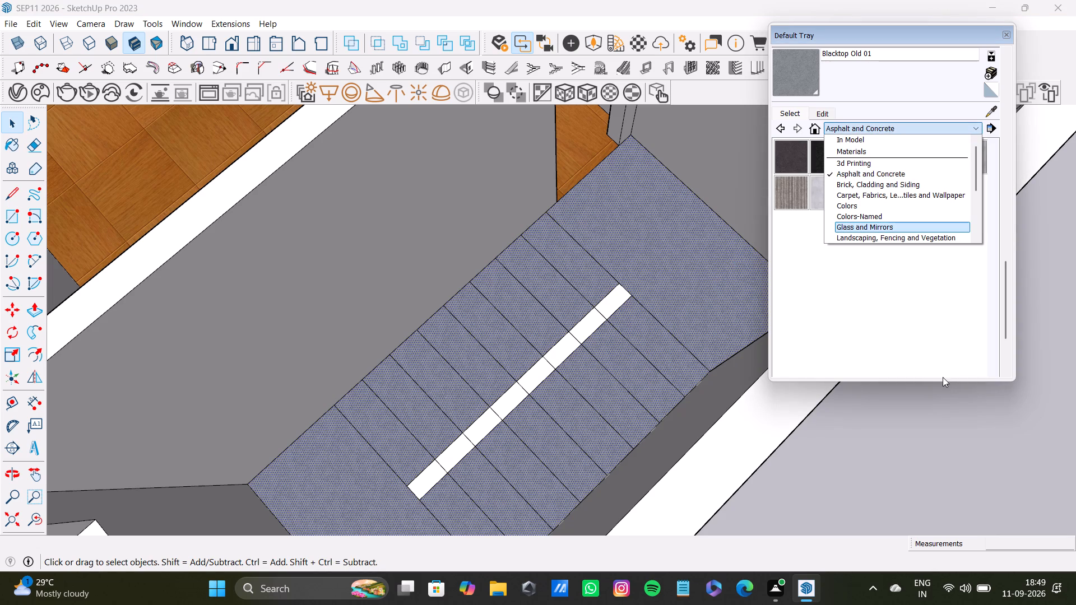
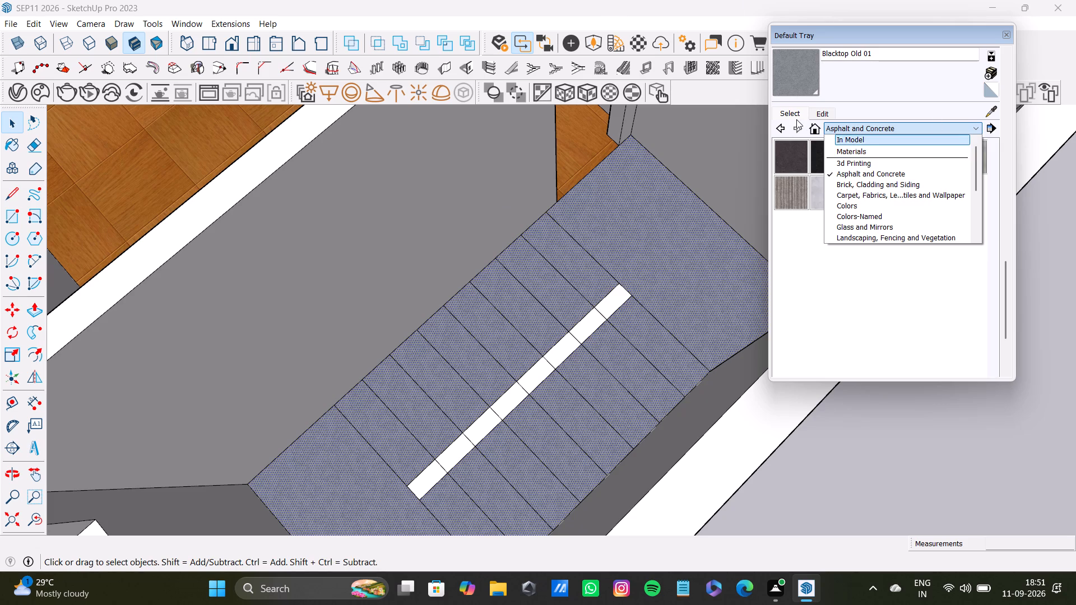
# Switch the material library to the Colors collection and bring up its white-to-black swatches.
pyautogui.scroll(-4, 873, 215)
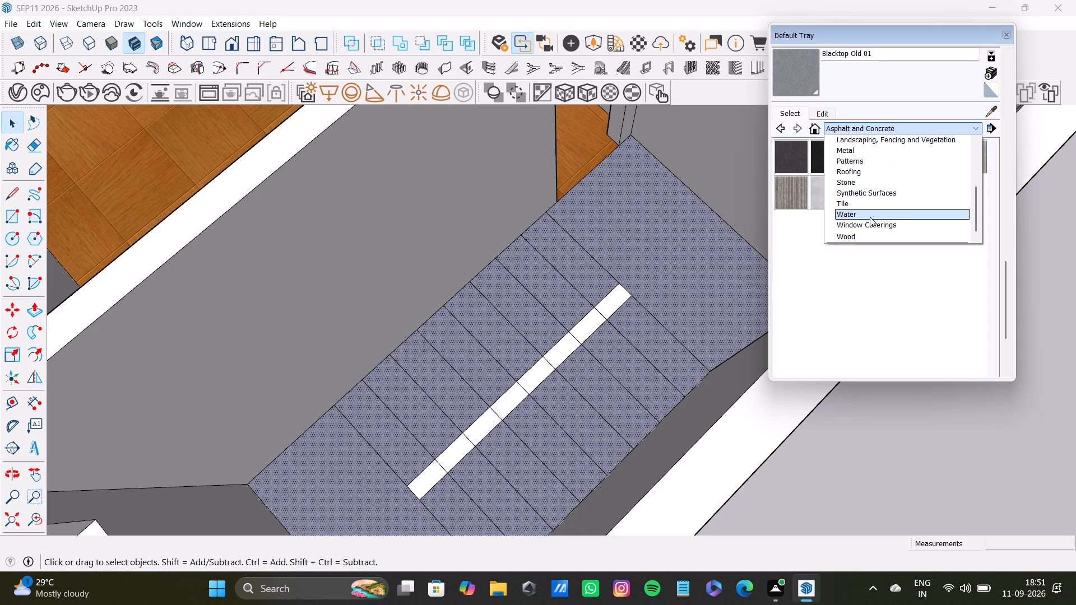
pyautogui.scroll(-4, 866, 216)
pyautogui.scroll(12, 861, 224)
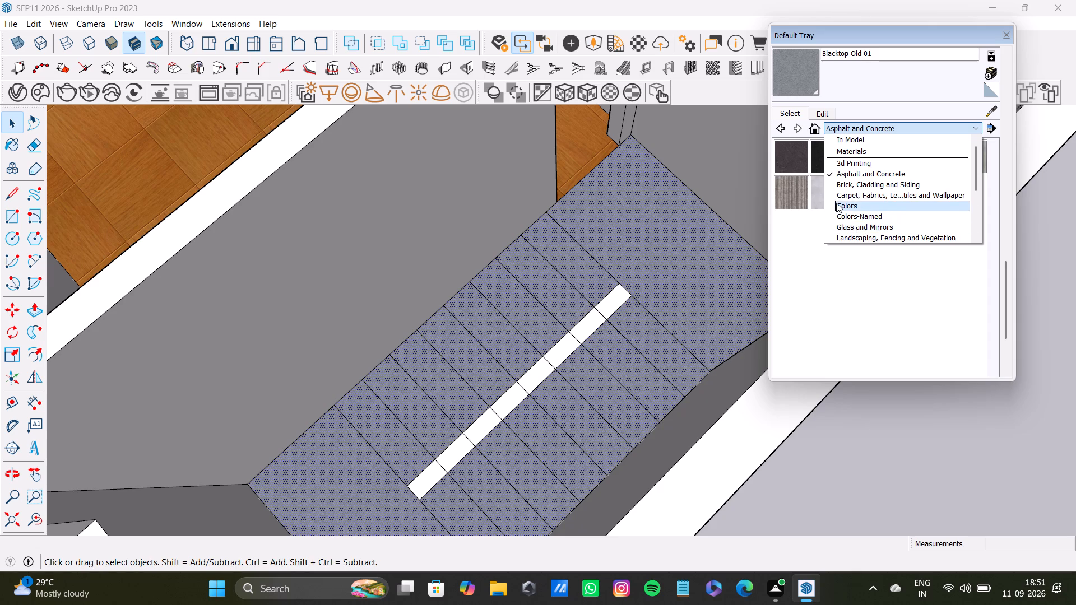
pyautogui.click(837, 206)
pyautogui.scroll(-2, 861, 267)
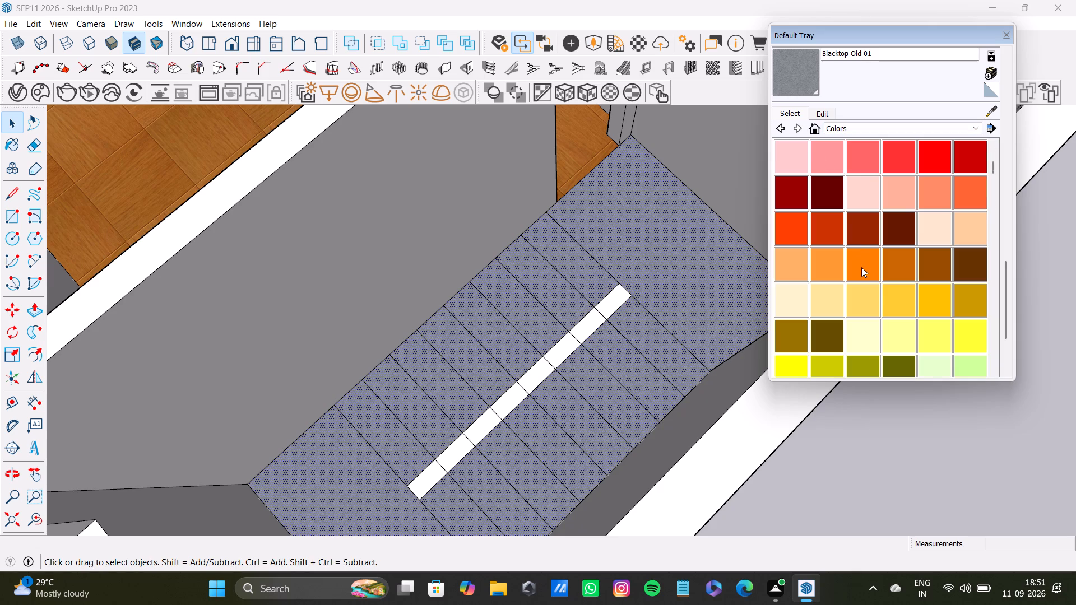
pyautogui.scroll(-15, 861, 267)
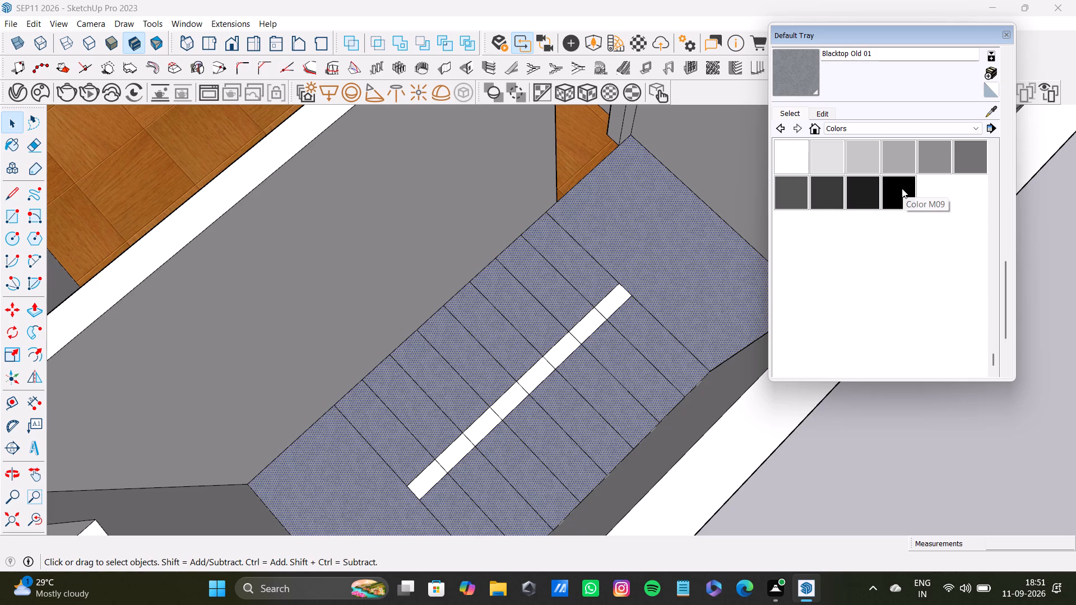
pyautogui.scroll(3, 639, 281)
# Add all the white faces of the narrow strip between the two stair flights to the selection.
pyautogui.scroll(12, 622, 290)
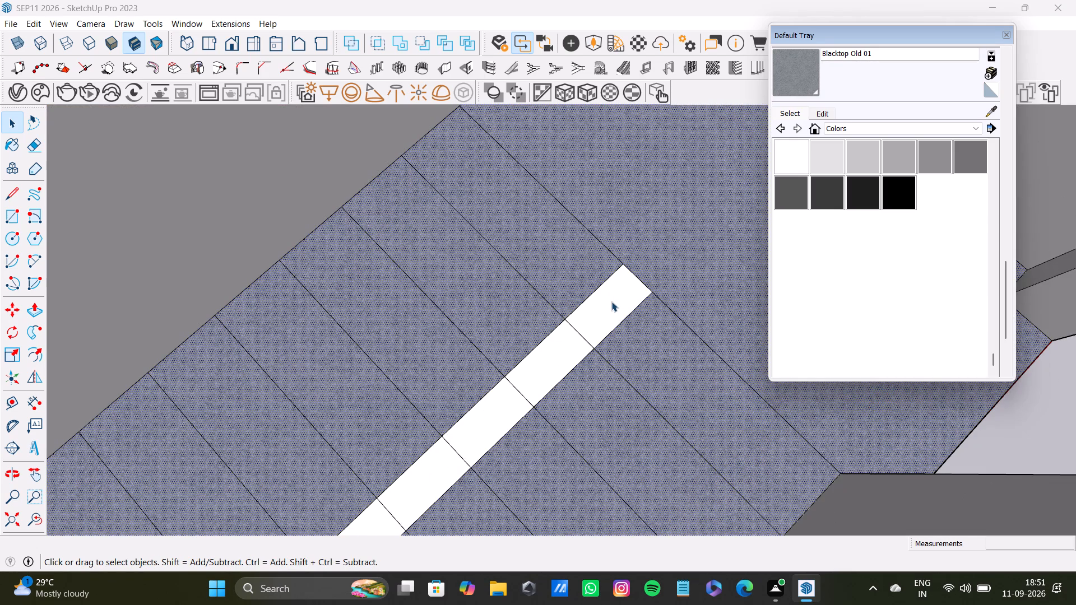
pyautogui.keyDown('shift'); pyautogui.click(611, 301); pyautogui.keyUp('shift')
pyautogui.keyDown('shift'); pyautogui.click(565, 365); pyautogui.keyUp('shift')
pyautogui.keyDown('shift'); pyautogui.moveTo(562, 369); pyautogui.dragTo(638, 197, button='middle'); pyautogui.keyUp('shift')
pyautogui.keyDown('shift'); pyautogui.click(555, 256); pyautogui.keyUp('shift')
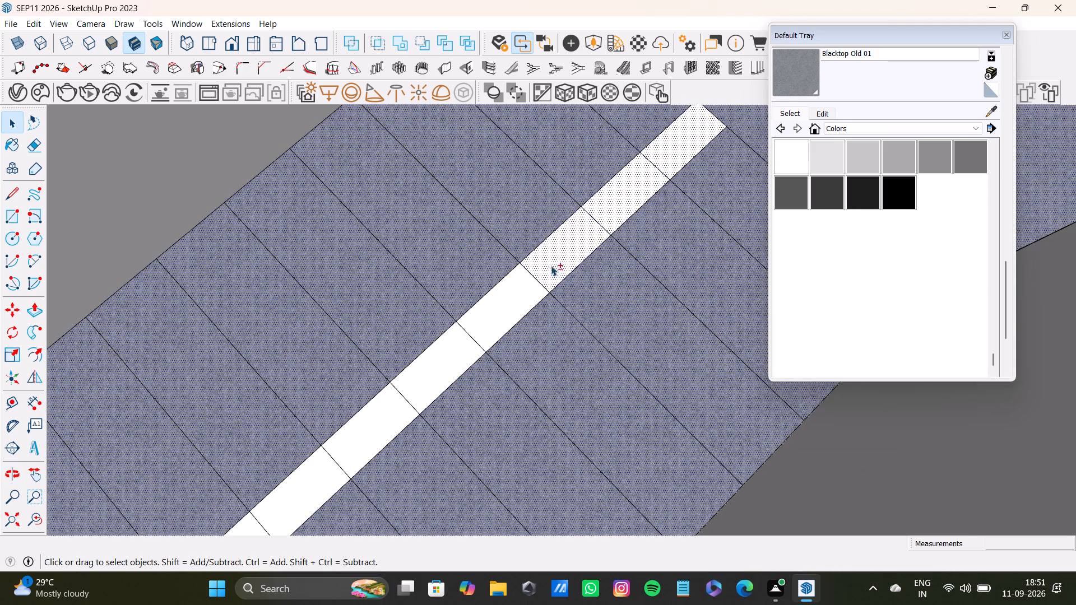
pyautogui.keyDown('shift'); pyautogui.click(523, 313); pyautogui.keyUp('shift')
pyautogui.keyDown('shift'); pyautogui.click(458, 366); pyautogui.keyUp('shift')
pyautogui.keyDown('shift'); pyautogui.moveTo(475, 366); pyautogui.dragTo(591, 171, button='middle'); pyautogui.keyUp('shift')
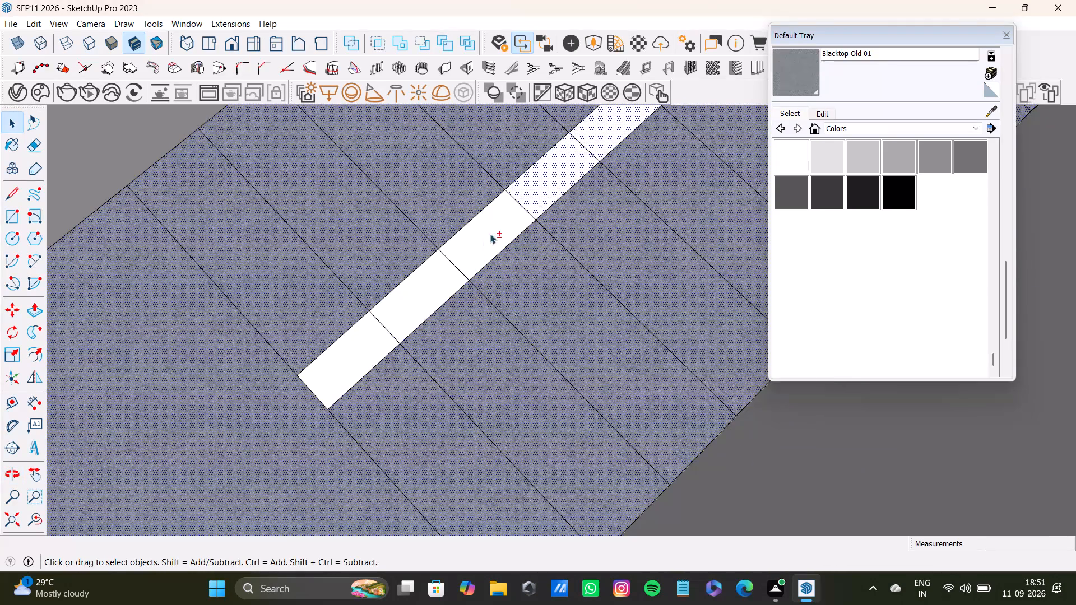
pyautogui.keyDown('shift'); pyautogui.click(490, 234); pyautogui.keyUp('shift')
pyautogui.keyDown('shift'); pyautogui.click(435, 299); pyautogui.keyUp('shift')
pyautogui.keyDown('shift'); pyautogui.click(382, 343); pyautogui.keyUp('shift')
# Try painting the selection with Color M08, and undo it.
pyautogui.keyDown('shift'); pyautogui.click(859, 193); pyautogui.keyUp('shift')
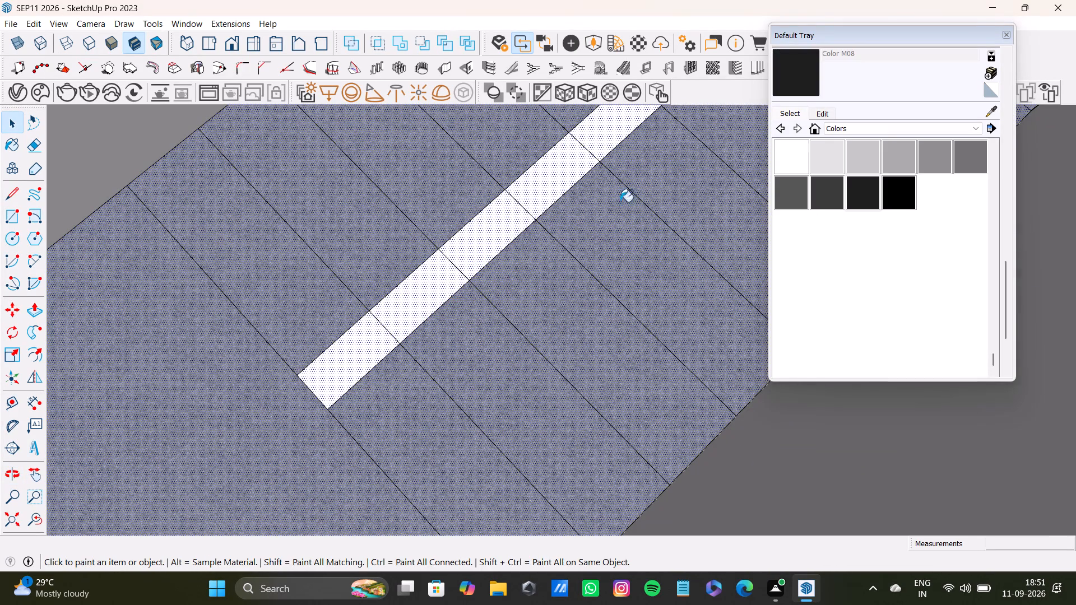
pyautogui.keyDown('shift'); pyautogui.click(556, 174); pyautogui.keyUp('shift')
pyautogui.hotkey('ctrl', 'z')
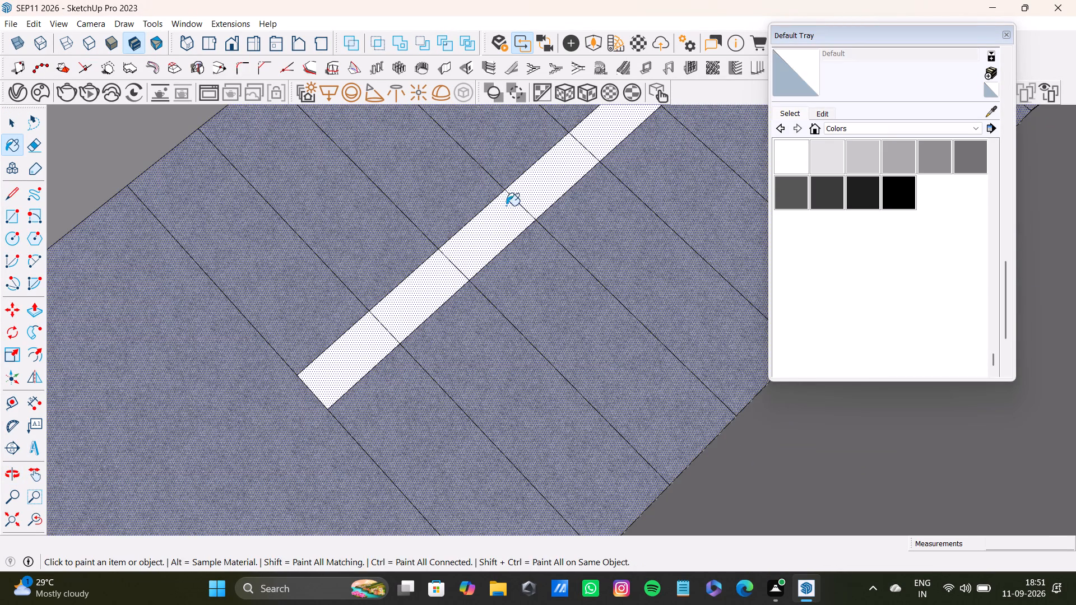
# Deselect the grey treads of the flight along the outer wall, except the lowest, and the landing beside the doorway.
pyautogui.press('space')
pyautogui.keyDown('shift'); pyautogui.click(381, 331); pyautogui.keyUp('shift')
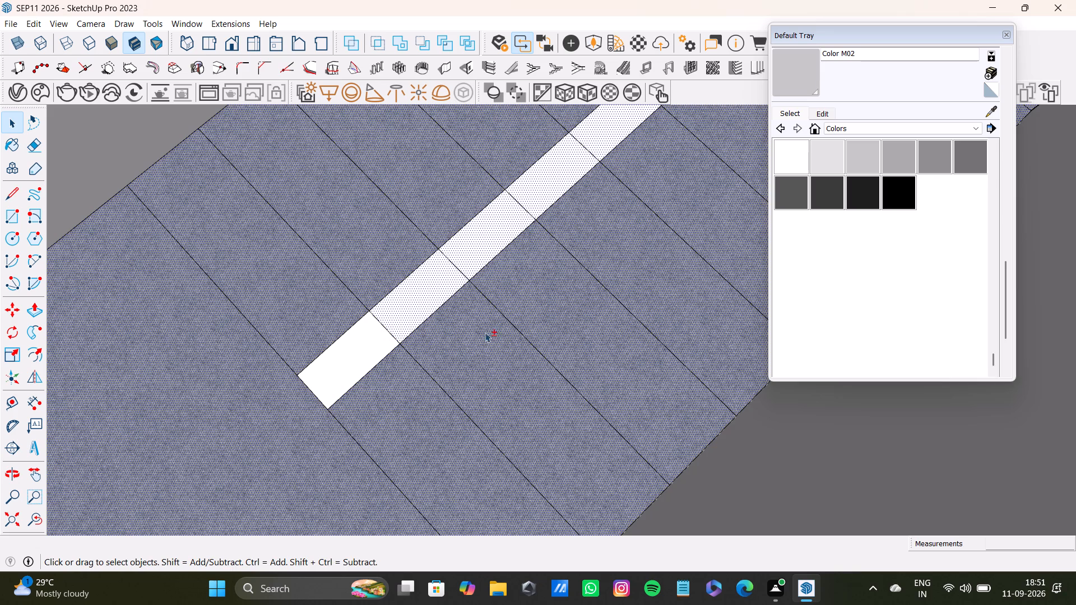
pyautogui.keyDown('shift'); pyautogui.click(500, 341); pyautogui.keyUp('shift')
pyautogui.keyDown('shift'); pyautogui.click(551, 322); pyautogui.keyUp('shift')
pyautogui.keyDown('shift'); pyautogui.moveTo(613, 267); pyautogui.dragTo(618, 263); pyautogui.keyUp('shift')
pyautogui.keyDown('shift'); pyautogui.moveTo(652, 252); pyautogui.dragTo(549, 364, button='middle'); pyautogui.keyUp('shift')
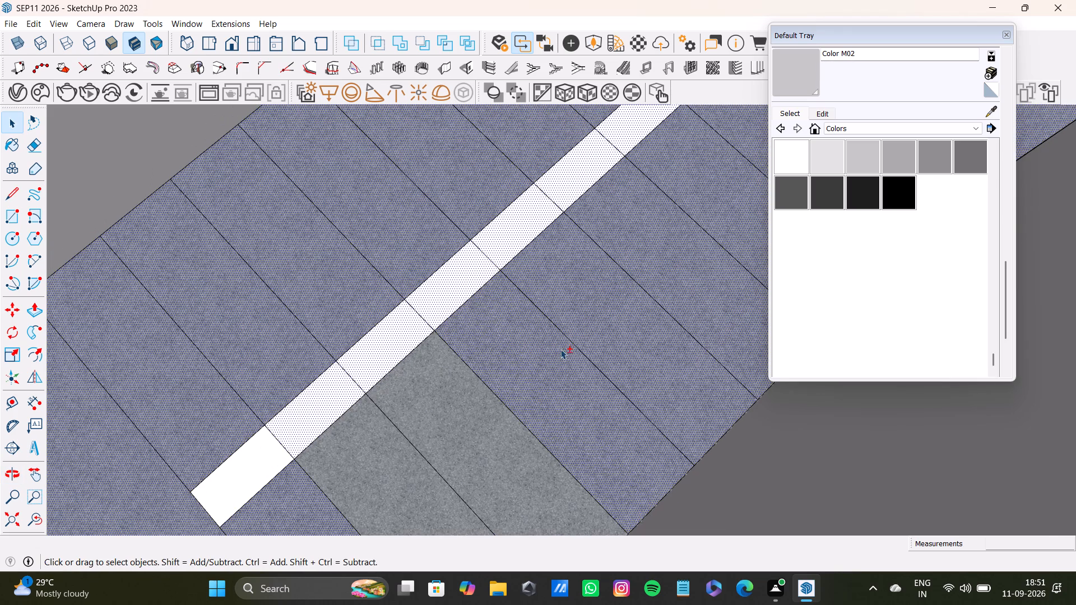
pyautogui.keyDown('shift'); pyautogui.click(560, 349); pyautogui.keyUp('shift')
pyautogui.keyDown('shift'); pyautogui.click(626, 309); pyautogui.keyUp('shift')
pyautogui.keyDown('shift'); pyautogui.click(683, 257); pyautogui.keyUp('shift')
pyautogui.keyDown('shift'); pyautogui.moveTo(661, 290); pyautogui.dragTo(517, 376, button='middle'); pyautogui.keyUp('shift')
pyautogui.keyDown('shift'); pyautogui.click(599, 271); pyautogui.keyUp('shift')
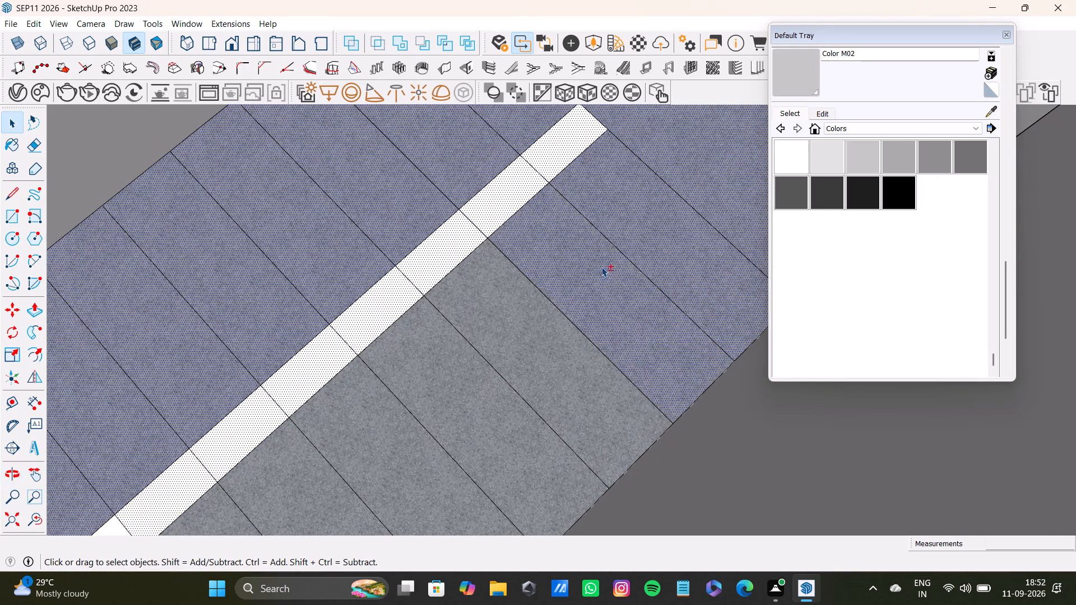
pyautogui.keyDown('shift'); pyautogui.click(638, 227); pyautogui.keyUp('shift')
pyautogui.keyDown('shift'); pyautogui.moveTo(685, 218); pyautogui.dragTo(604, 342, button='middle'); pyautogui.keyUp('shift')
pyautogui.keyDown('shift'); pyautogui.click(625, 284); pyautogui.keyUp('shift')
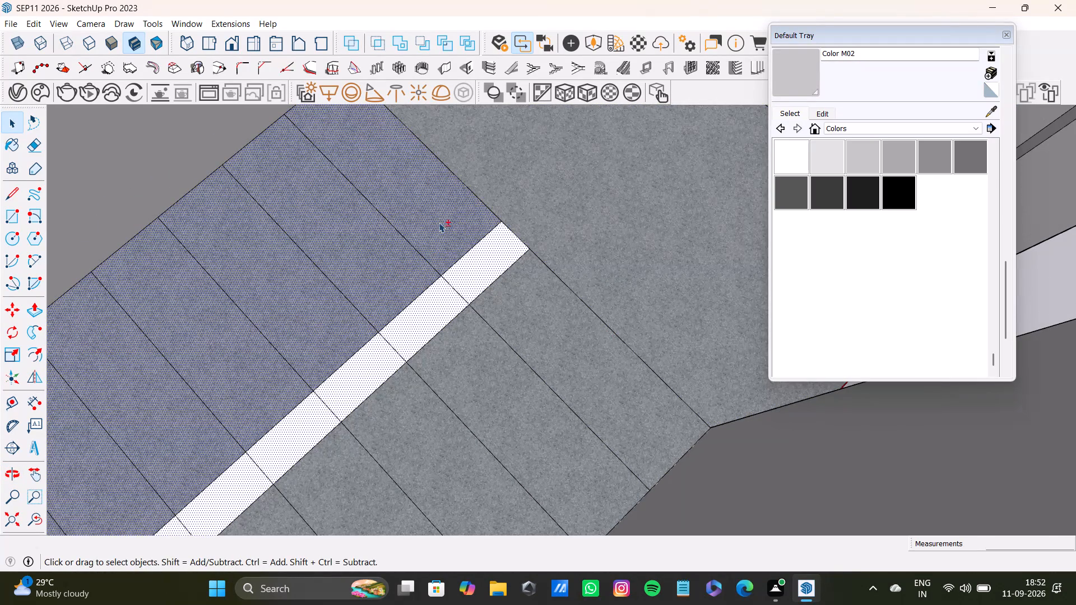
# Deselect the remaining grey treads and the lower landing, and reselect the strip's end face so only the strip stays selected.
pyautogui.keyDown('shift'); pyautogui.click(439, 222); pyautogui.keyUp('shift')
pyautogui.keyDown('shift'); pyautogui.click(397, 266); pyautogui.keyUp('shift')
pyautogui.keyDown('shift'); pyautogui.click(323, 322); pyautogui.keyUp('shift')
pyautogui.keyDown('shift'); pyautogui.moveTo(319, 328); pyautogui.dragTo(527, 127, button='middle'); pyautogui.keyUp('shift')
pyautogui.keyDown('shift'); pyautogui.click(454, 192); pyautogui.keyUp('shift')
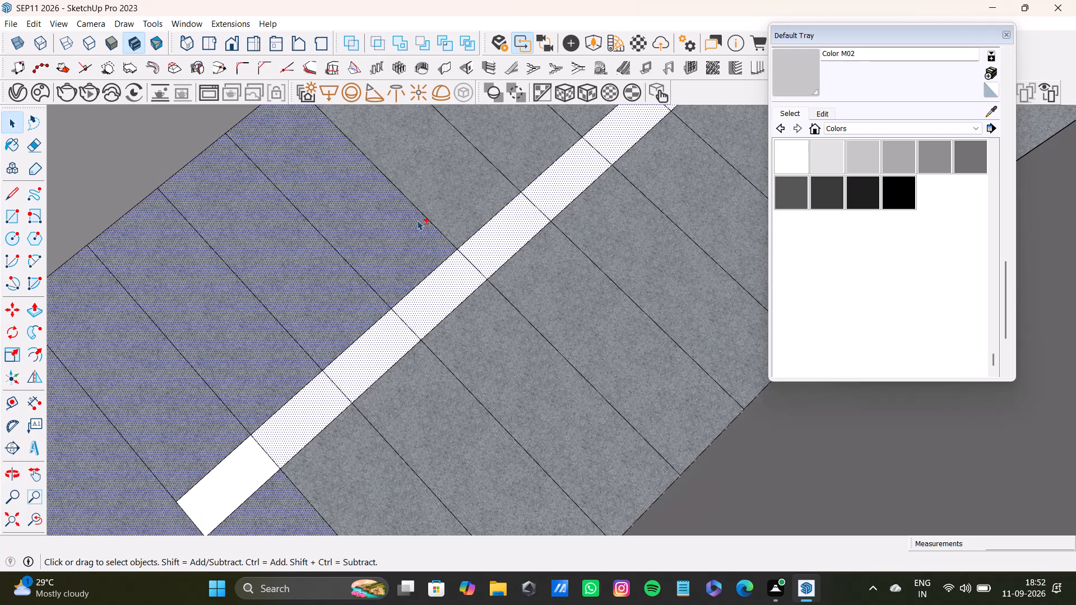
pyautogui.keyDown('shift'); pyautogui.click(405, 229); pyautogui.keyUp('shift')
pyautogui.keyDown('shift'); pyautogui.click(342, 295); pyautogui.keyUp('shift')
pyautogui.keyDown('shift'); pyautogui.moveTo(342, 295); pyautogui.dragTo(449, 130, button='middle'); pyautogui.keyUp('shift')
pyautogui.keyDown('shift'); pyautogui.click(364, 198); pyautogui.keyUp('shift')
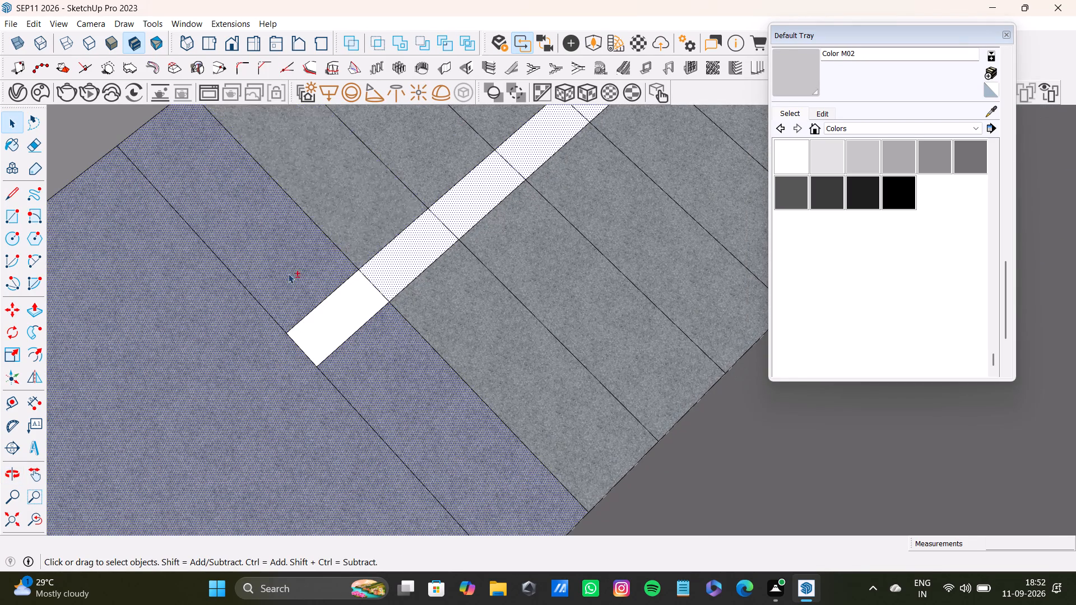
pyautogui.keyDown('shift'); pyautogui.click(286, 276); pyautogui.keyUp('shift')
pyautogui.keyDown('shift'); pyautogui.click(418, 369); pyautogui.keyUp('shift')
pyautogui.keyDown('shift'); pyautogui.moveTo(439, 418); pyautogui.dragTo(509, 259, button='middle'); pyautogui.keyUp('shift')
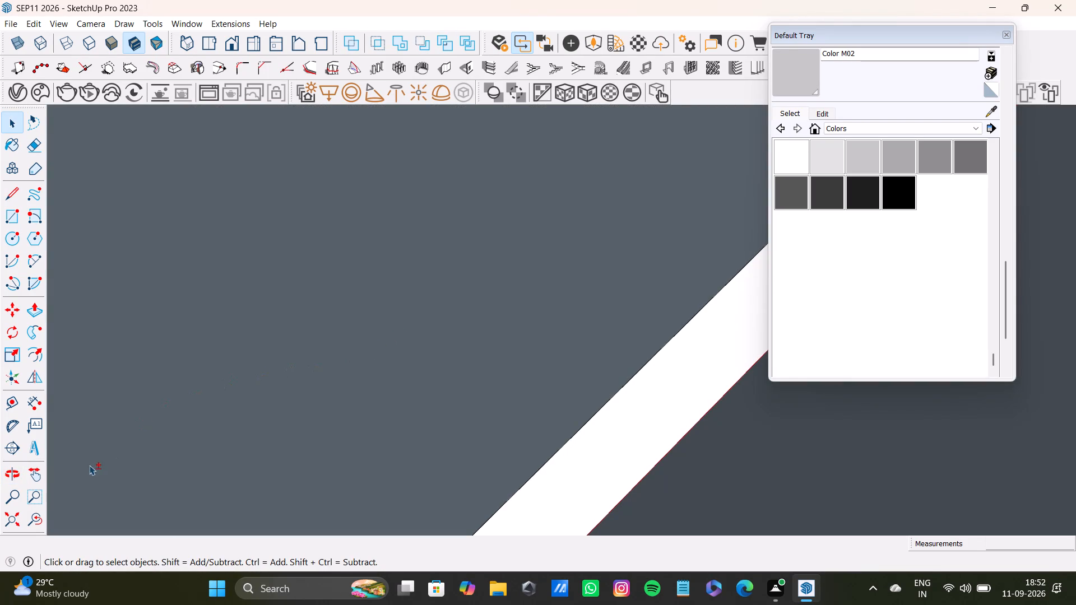
pyautogui.keyDown('shift'); pyautogui.moveTo(33, 513); pyautogui.dragTo(40, 509); pyautogui.keyUp('shift')
pyautogui.keyDown('shift'); pyautogui.click(186, 380); pyautogui.keyUp('shift')
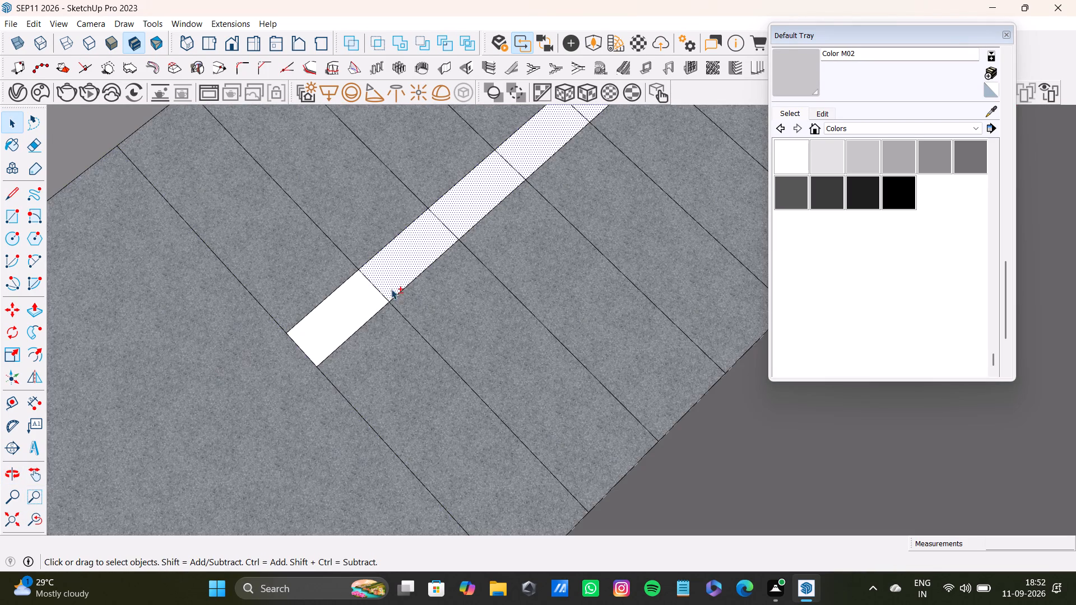
pyautogui.keyDown('shift'); pyautogui.click(323, 323); pyautogui.keyUp('shift')
pyautogui.keyDown('shift'); pyautogui.scroll(-3, 355, 290); pyautogui.keyUp('shift')
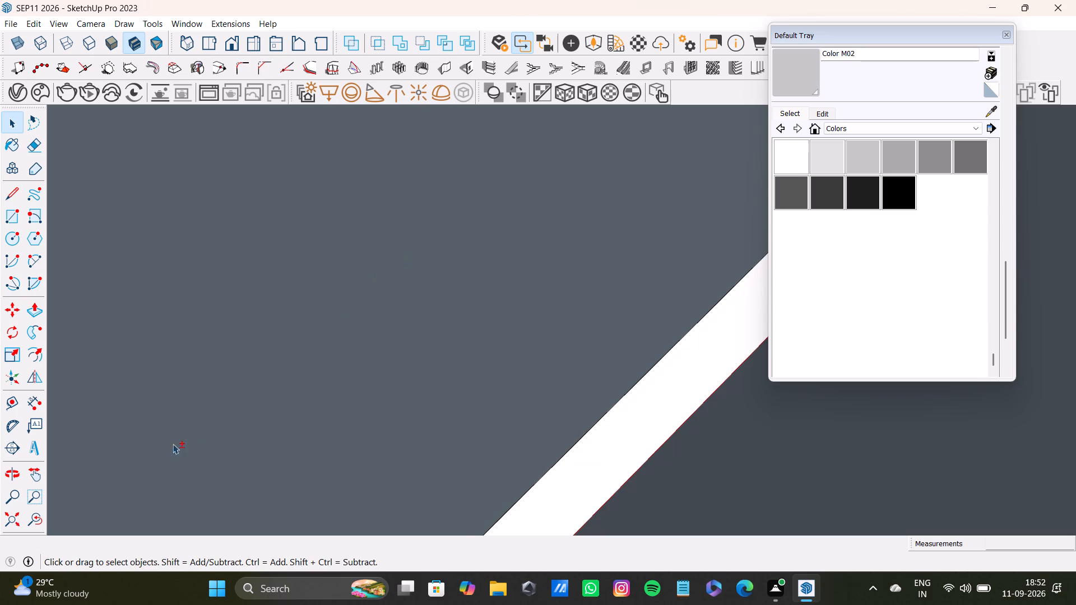
pyautogui.keyDown('shift'); pyautogui.click(39, 523); pyautogui.keyUp('shift')
# Paint the selected strip between the stair flights with Color M08.
pyautogui.keyDown('shift'); pyautogui.moveTo(405, 278); pyautogui.dragTo(318, 460, button='middle'); pyautogui.keyUp('shift')
pyautogui.keyDown('shift'); pyautogui.scroll(3, 564, 203); pyautogui.keyUp('shift')
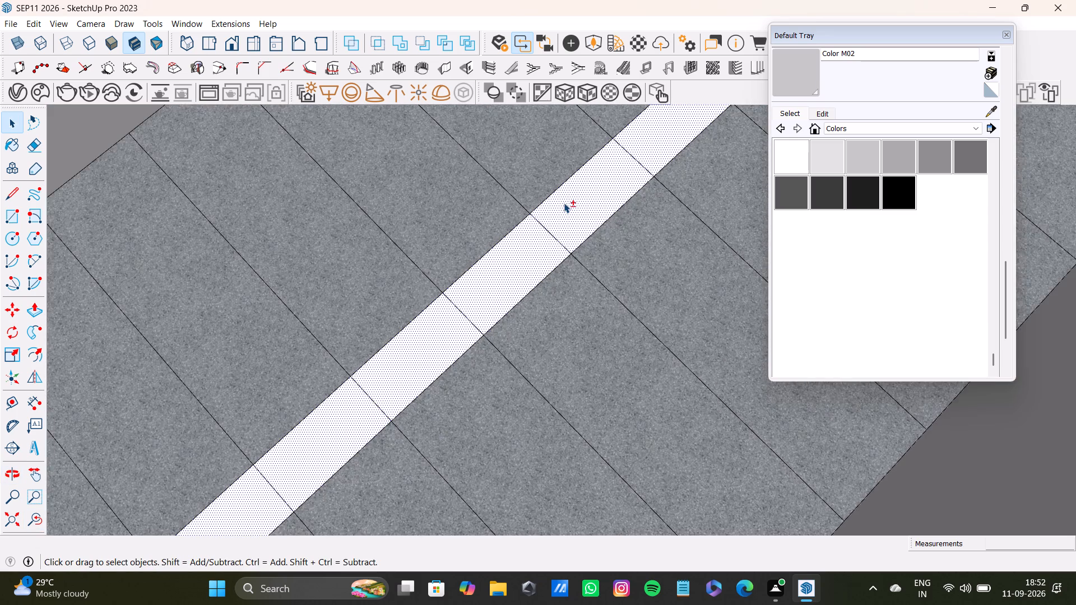
pyautogui.keyDown('shift'); pyautogui.scroll(-8, 564, 203); pyautogui.keyUp('shift')
pyautogui.keyDown('shift'); pyautogui.moveTo(569, 192); pyautogui.dragTo(540, 265, button='middle'); pyautogui.keyUp('shift')
pyautogui.keyDown('shift'); pyautogui.click(857, 191); pyautogui.keyUp('shift')
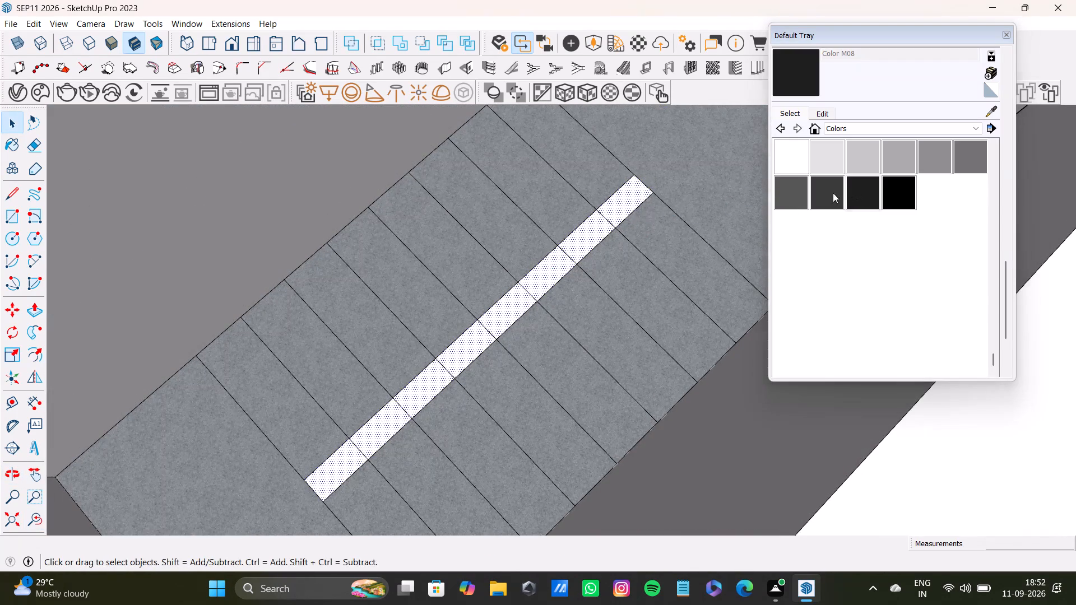
pyautogui.keyDown('shift'); pyautogui.click(627, 201); pyautogui.keyUp('shift')
# Clear the selection and examine the painted staircase, the adjoining wood-floored room and the overall floor layout.
pyautogui.keyDown('shift'); pyautogui.scroll(-8, 597, 222); pyautogui.keyUp('shift')
pyautogui.keyDown('shift'); pyautogui.moveTo(579, 265); pyautogui.dragTo(650, 244, button='middle'); pyautogui.keyUp('shift')
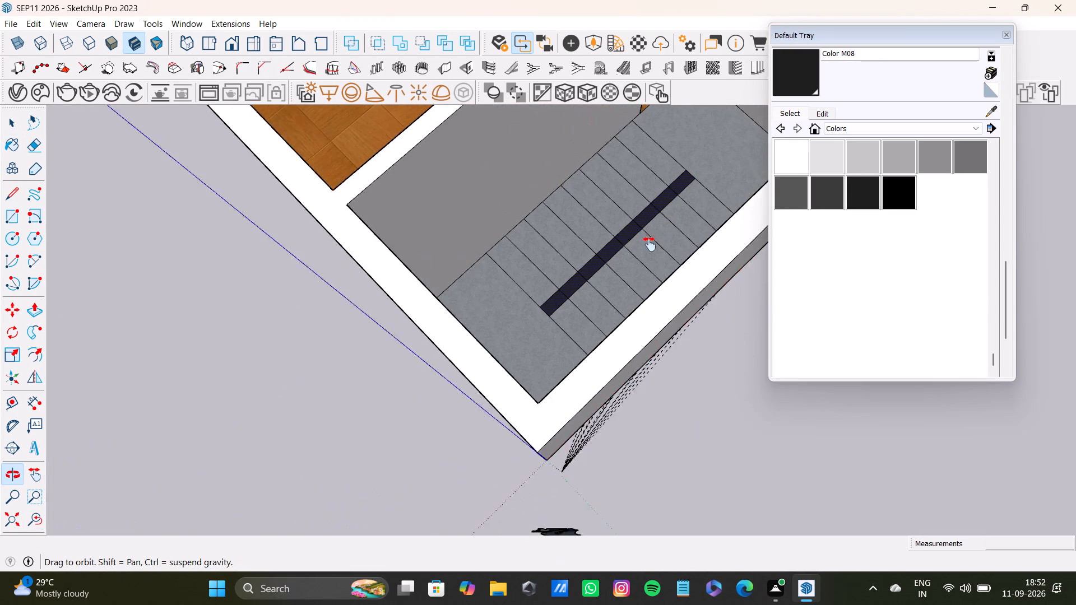
pyautogui.keyDown('shift'); pyautogui.moveTo(650, 244); pyautogui.dragTo(528, 390, button='middle'); pyautogui.keyUp('shift')
pyautogui.scroll(-4, 523, 362)
pyautogui.press('space')
pyautogui.moveTo(555, 367); pyautogui.dragTo(715, 282, button='middle')
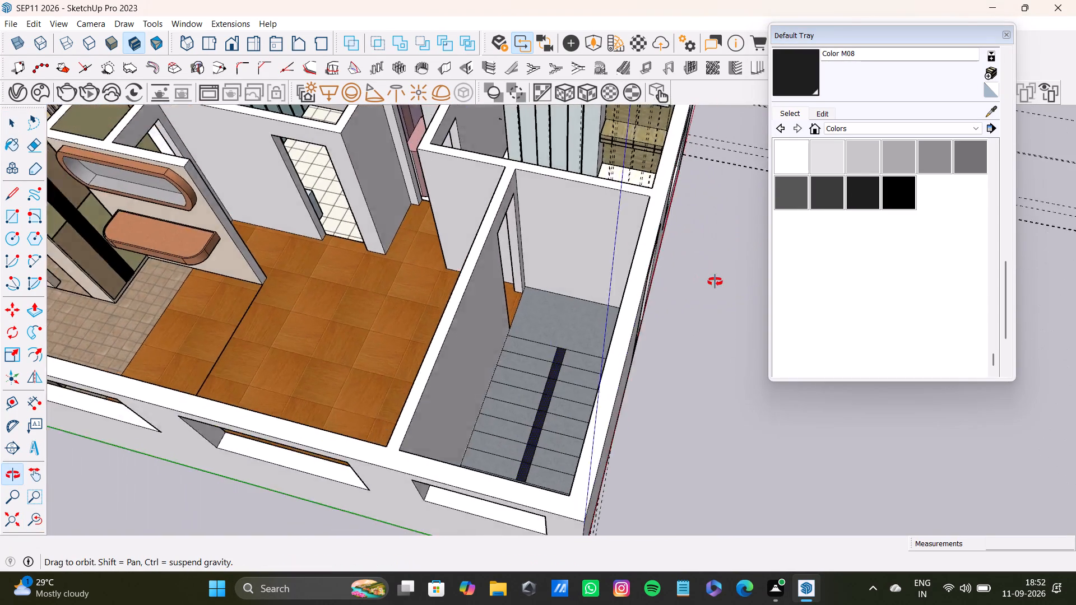
pyautogui.moveTo(715, 282); pyautogui.dragTo(573, 369, button='middle')
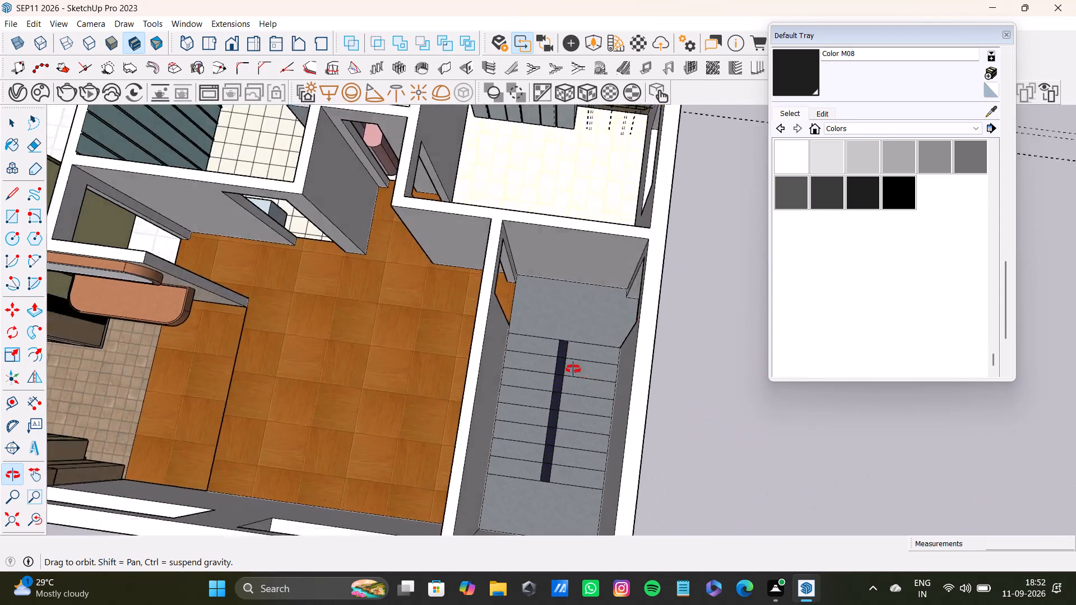
pyautogui.moveTo(573, 369); pyautogui.dragTo(405, 340, button='middle')
pyautogui.press('space')
pyautogui.click(704, 395)
pyautogui.scroll(5, 379, 167)
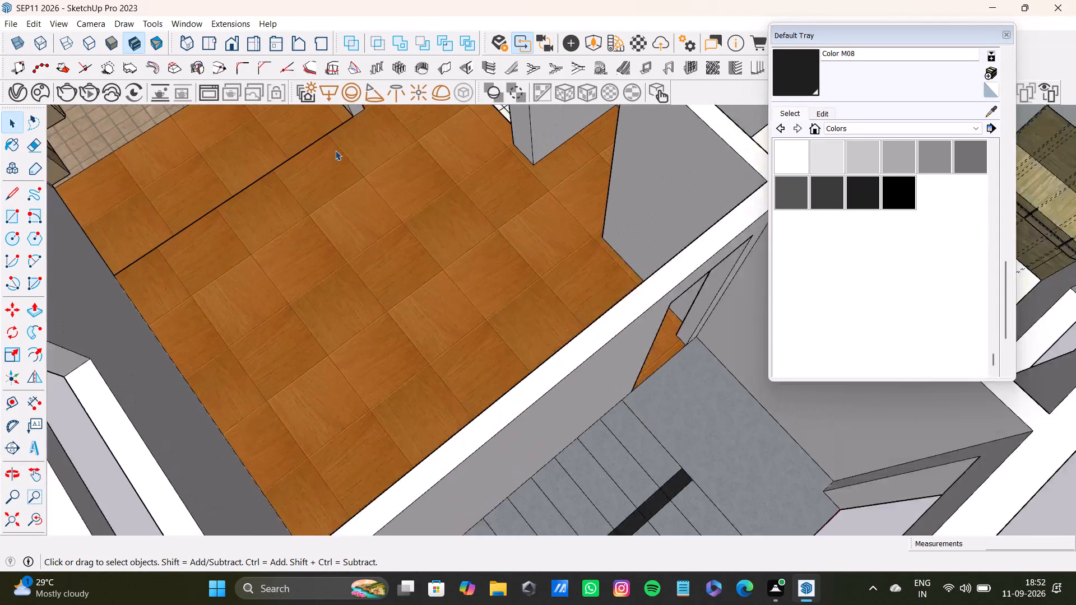
pyautogui.scroll(1, 335, 150)
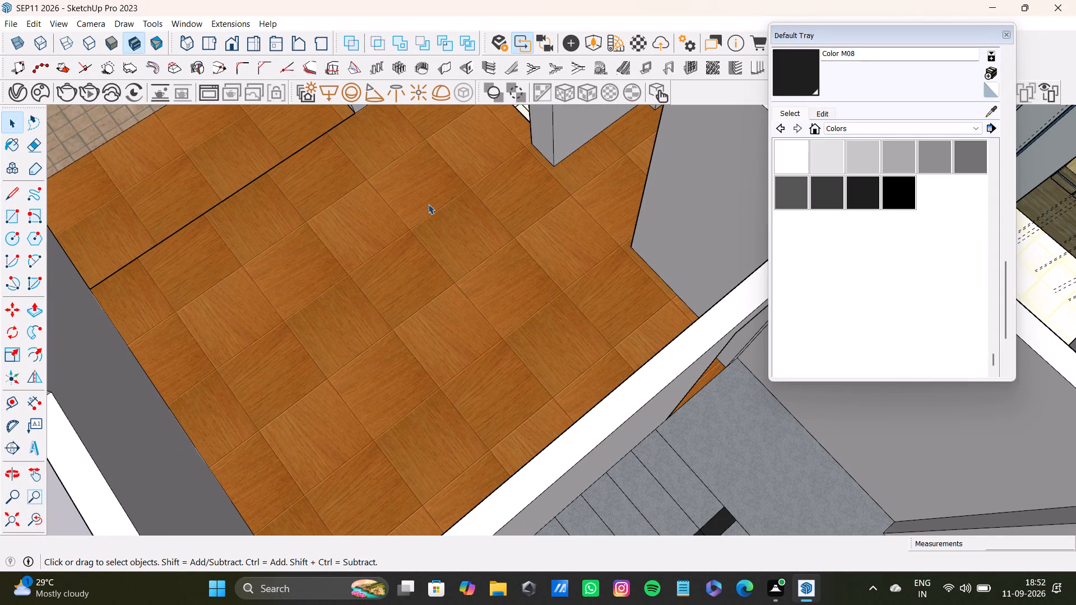
pyautogui.scroll(-7, 467, 229)
pyautogui.keyDown('shift'); pyautogui.moveTo(490, 258); pyautogui.dragTo(467, 332, button='middle'); pyautogui.keyUp('shift')
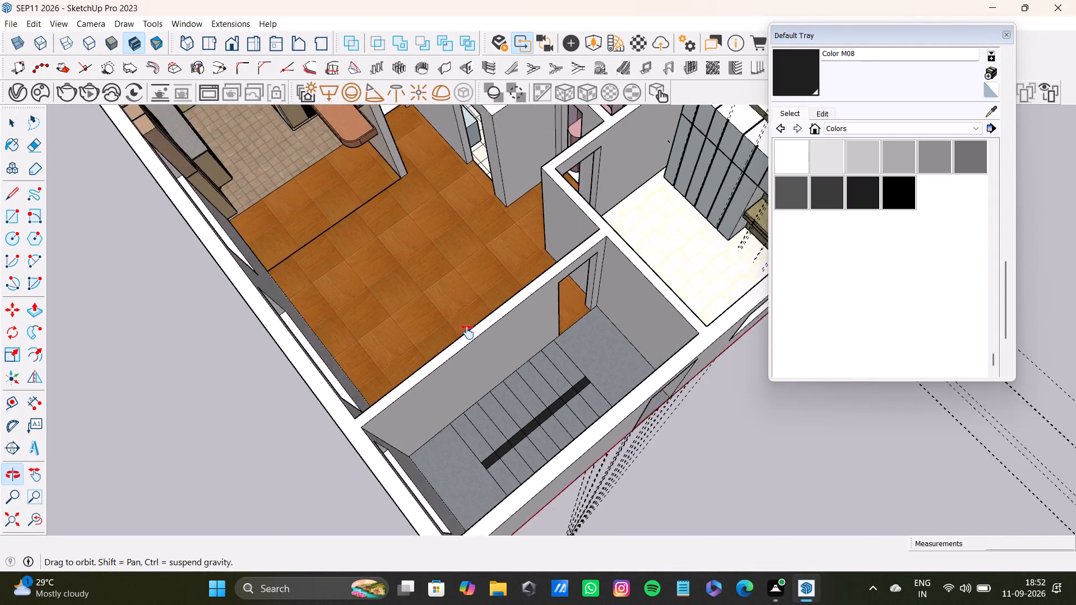
pyautogui.keyDown('shift'); pyautogui.moveTo(467, 332); pyautogui.dragTo(461, 352, button='middle'); pyautogui.keyUp('shift')
pyautogui.moveTo(489, 309); pyautogui.dragTo(791, 360, button='middle')
pyautogui.scroll(-7, 461, 287)
pyautogui.keyDown('shift'); pyautogui.moveTo(452, 301); pyautogui.dragTo(604, 255, button='middle'); pyautogui.keyUp('shift')
pyautogui.moveTo(597, 301); pyautogui.dragTo(464, 113, button='middle')
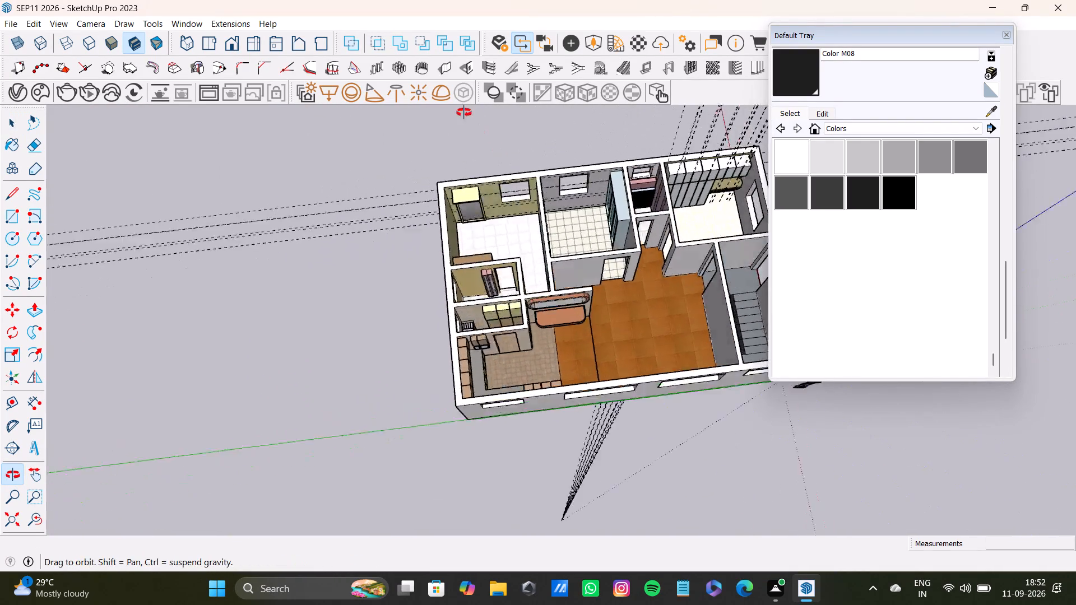
pyautogui.moveTo(464, 113); pyautogui.dragTo(438, 84, button='middle')
# Paint the inside of the rounded wall niche above the console shelf with Color M04.
pyautogui.scroll(5, 560, 240)
pyautogui.moveTo(679, 335); pyautogui.dragTo(516, 348, button='middle')
pyautogui.scroll(8, 361, 310)
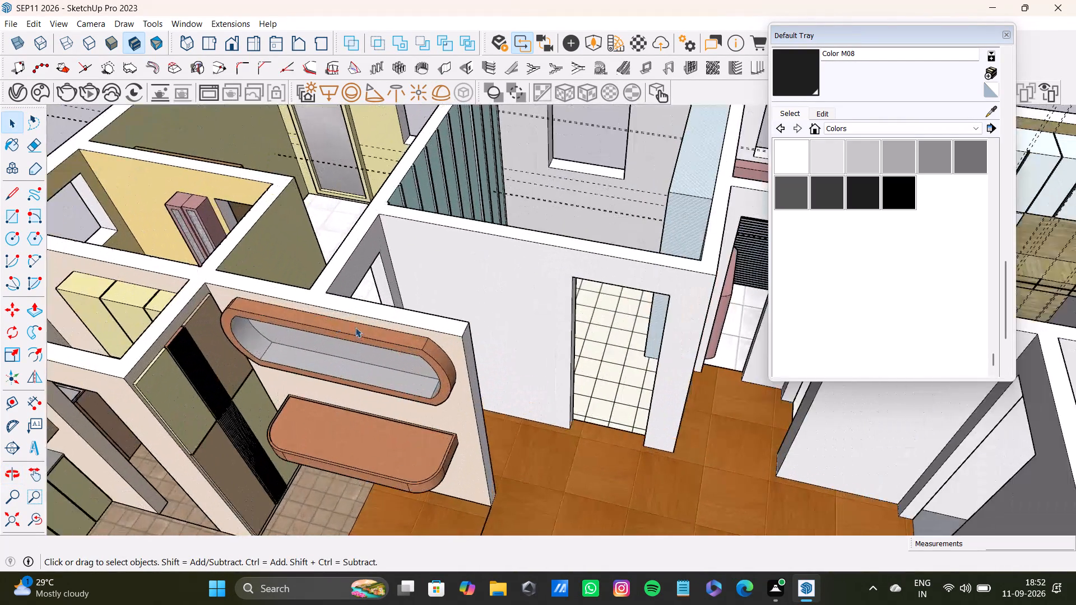
pyautogui.moveTo(355, 327); pyautogui.dragTo(491, 327, button='middle')
pyautogui.keyDown('shift'); pyautogui.scroll(-1, 491, 327); pyautogui.keyUp('shift')
pyautogui.scroll(4, 464, 355)
pyautogui.moveTo(461, 357); pyautogui.dragTo(489, 267, button='middle')
pyautogui.scroll(7, 479, 262)
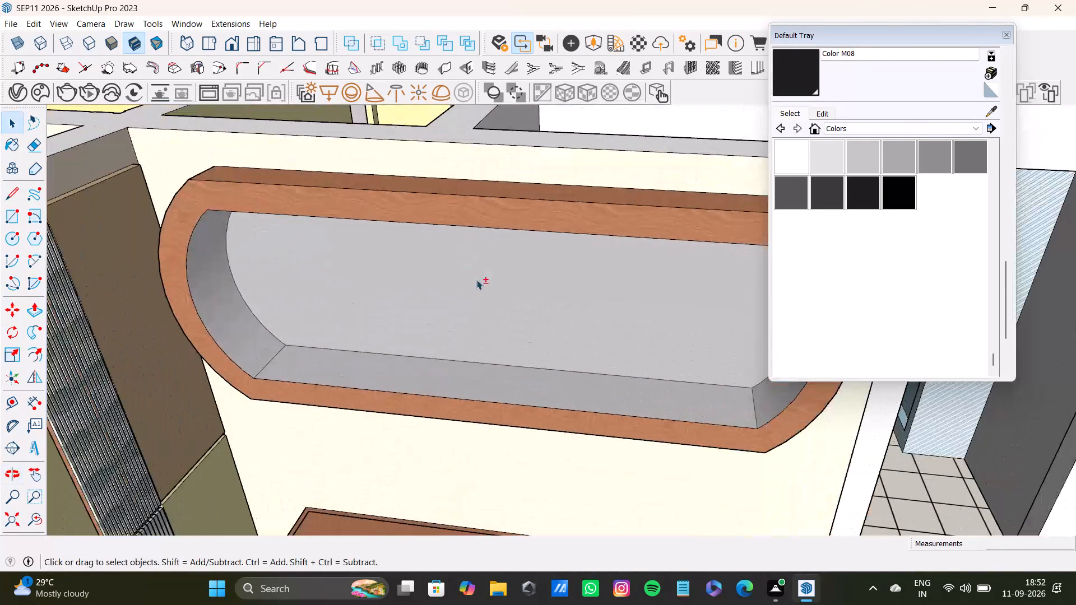
pyautogui.keyDown('shift'); pyautogui.click(481, 278); pyautogui.keyUp('shift')
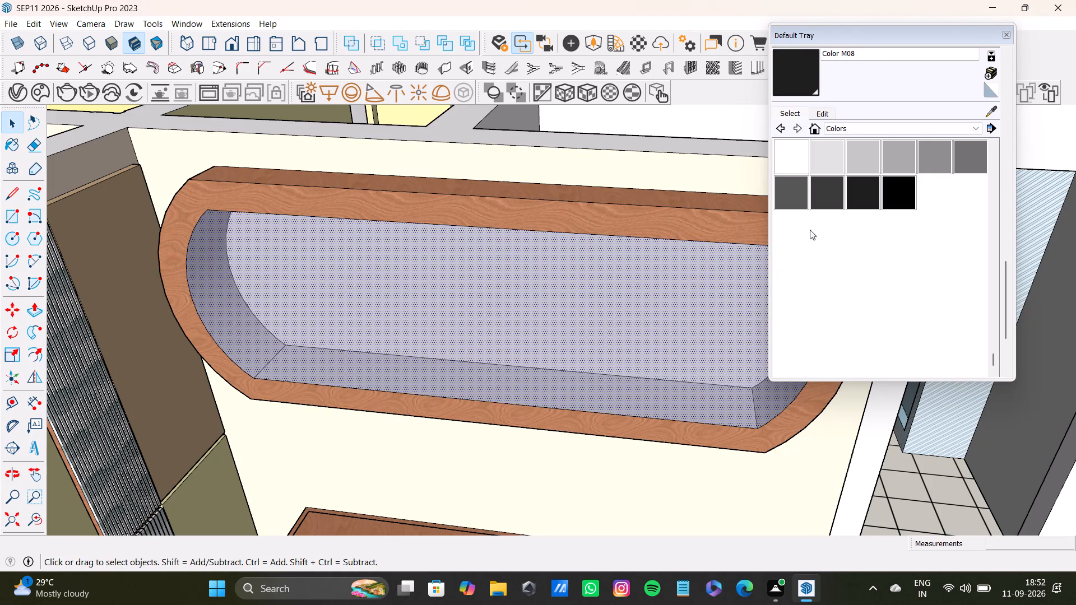
pyautogui.click(935, 157)
pyautogui.click(716, 291)
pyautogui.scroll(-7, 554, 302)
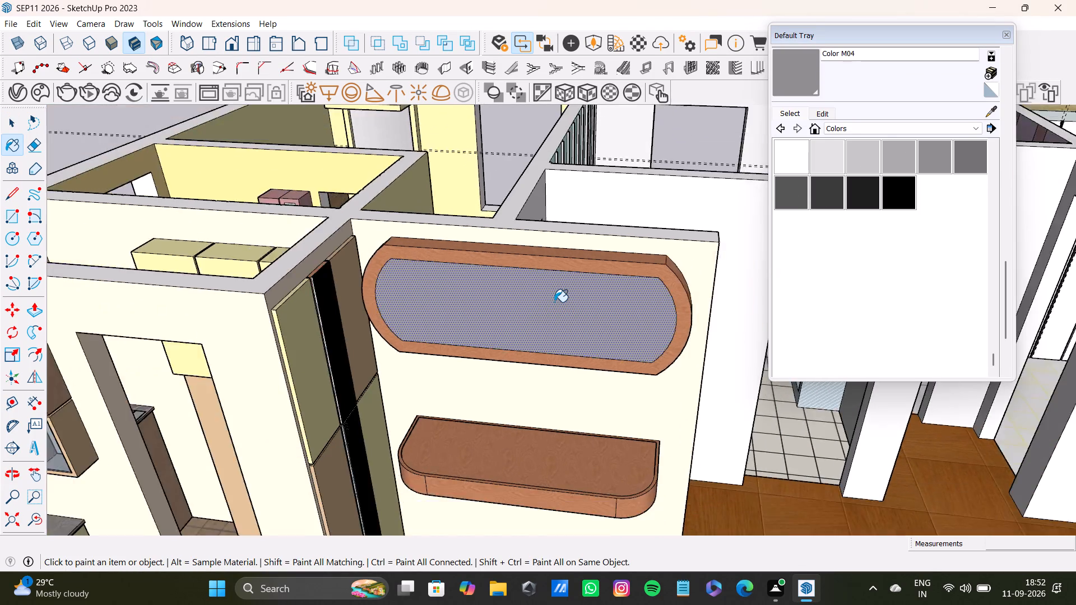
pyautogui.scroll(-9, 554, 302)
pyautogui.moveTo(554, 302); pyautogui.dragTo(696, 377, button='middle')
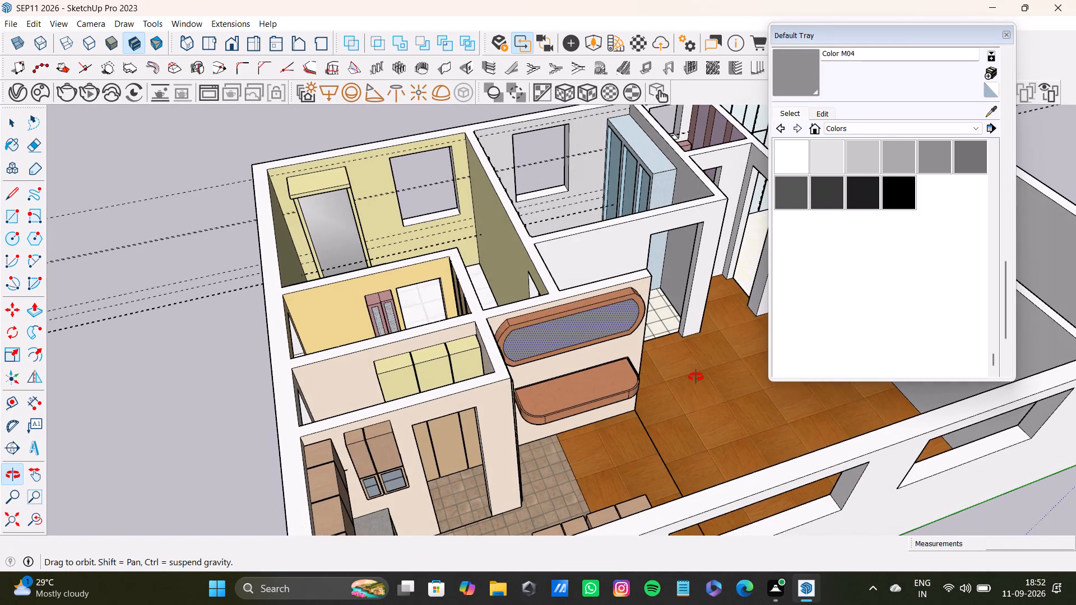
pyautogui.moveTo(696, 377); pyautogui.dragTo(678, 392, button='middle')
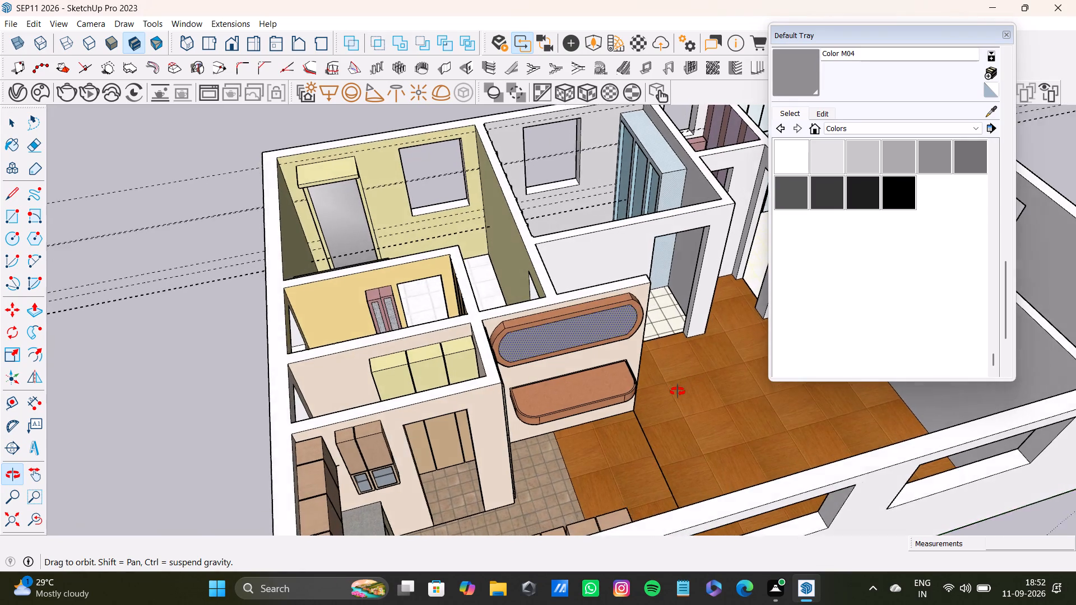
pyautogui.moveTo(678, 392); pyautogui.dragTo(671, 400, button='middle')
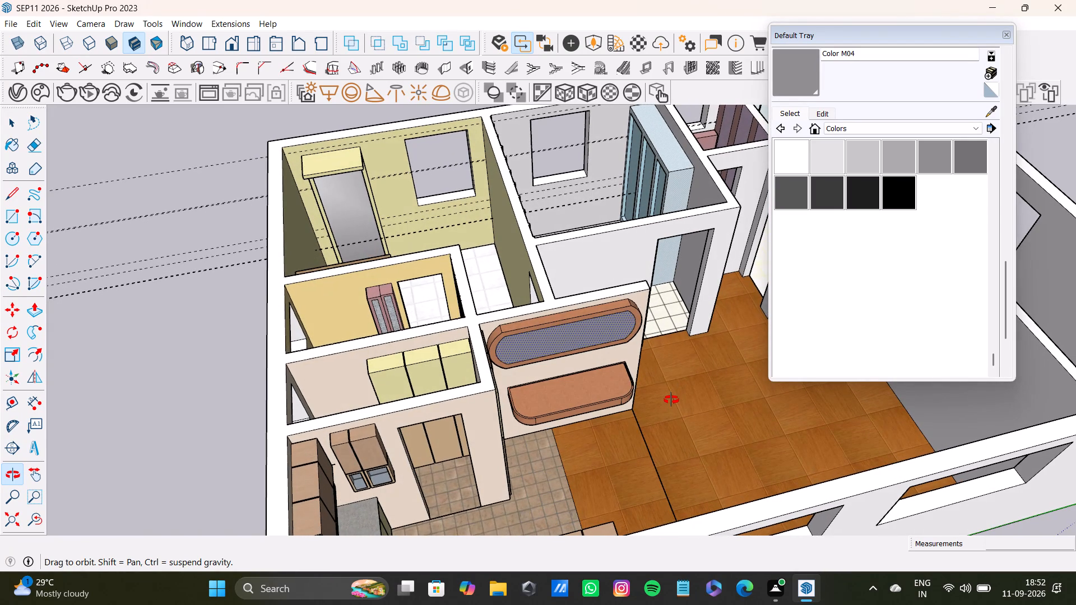
# Sample the 0028_AntiqueWhite material from the wall behind the rounded niche and console shelf.
pyautogui.moveTo(671, 400); pyautogui.dragTo(670, 411, button='middle')
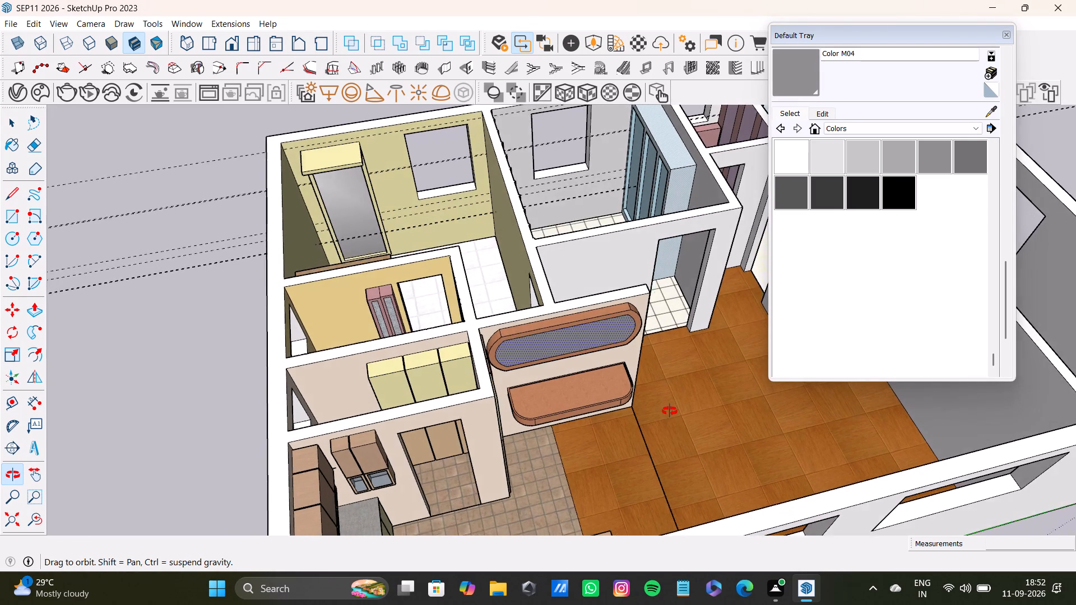
pyautogui.moveTo(670, 411); pyautogui.dragTo(369, 268, button='middle')
pyautogui.scroll(3, 457, 241)
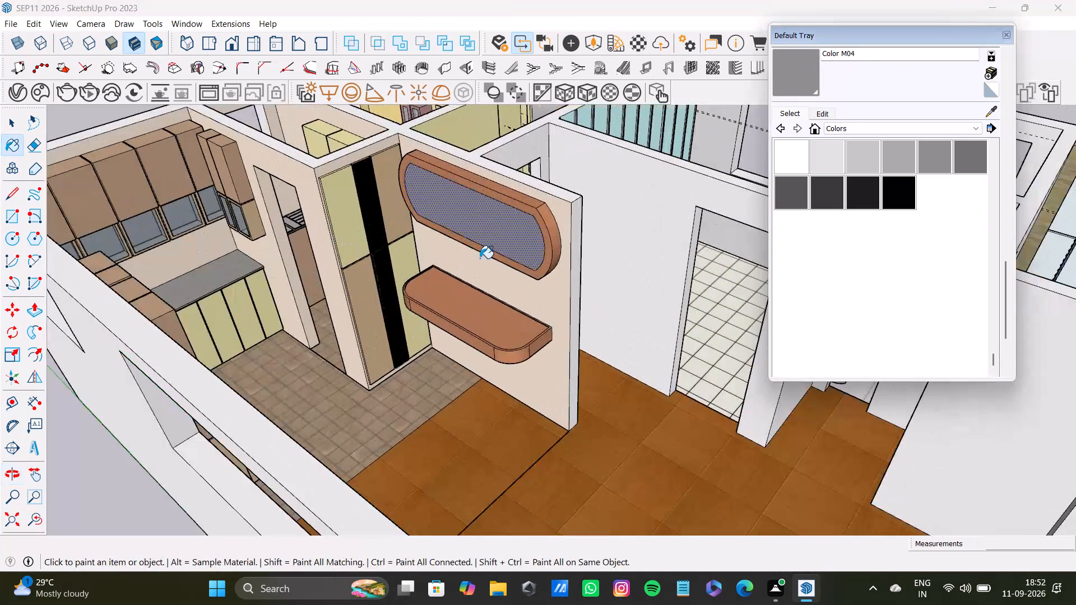
pyautogui.scroll(2, 480, 258)
pyautogui.moveTo(482, 258); pyautogui.dragTo(590, 313, button='middle')
pyautogui.press('space')
pyautogui.scroll(2, 358, 243)
pyautogui.click(375, 168)
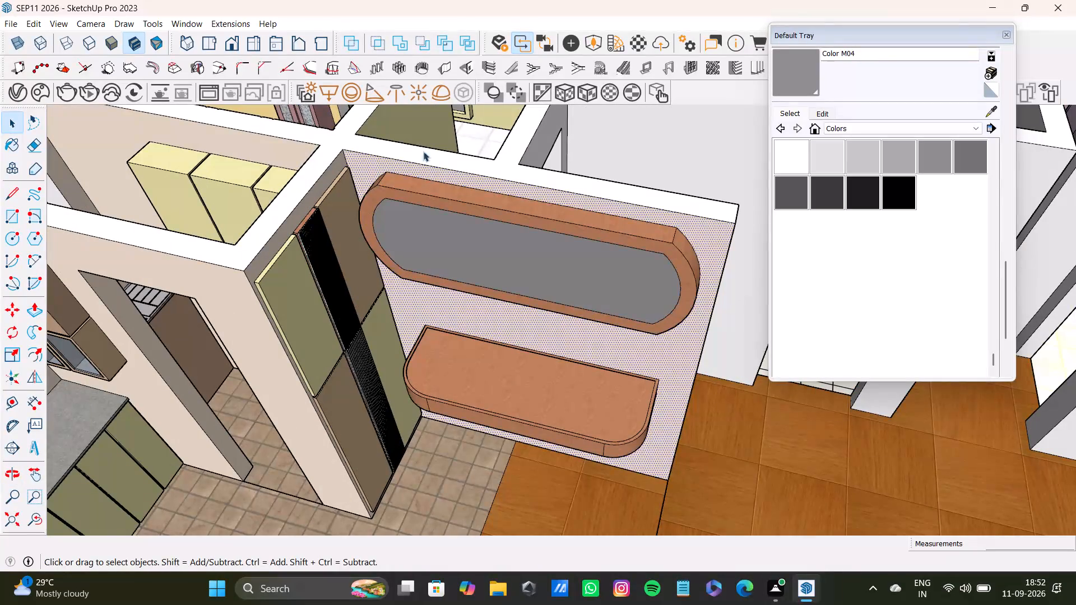
pyautogui.click(990, 110)
pyautogui.click(364, 166)
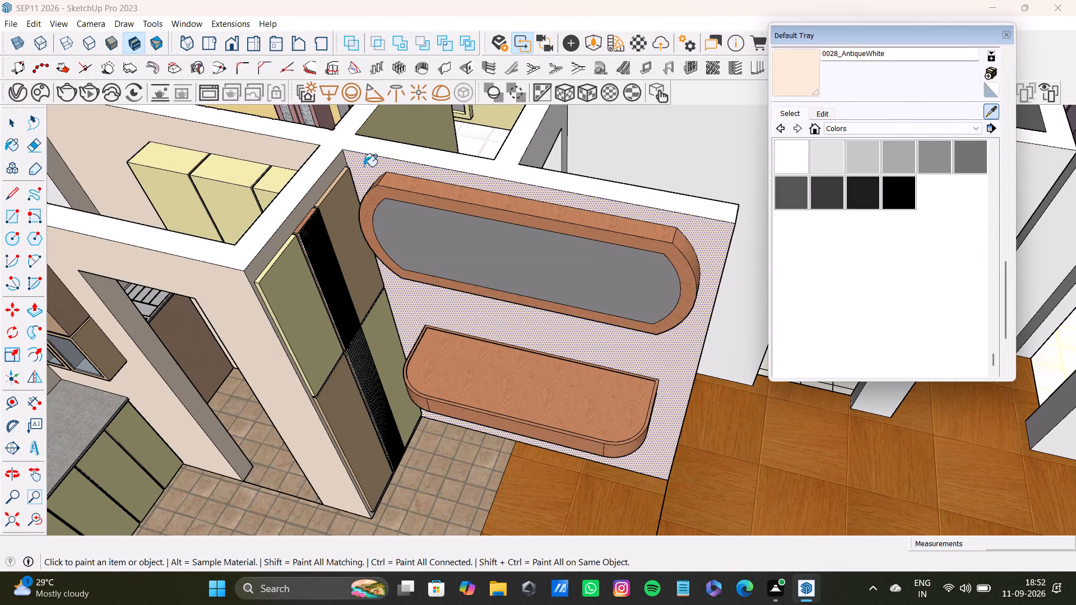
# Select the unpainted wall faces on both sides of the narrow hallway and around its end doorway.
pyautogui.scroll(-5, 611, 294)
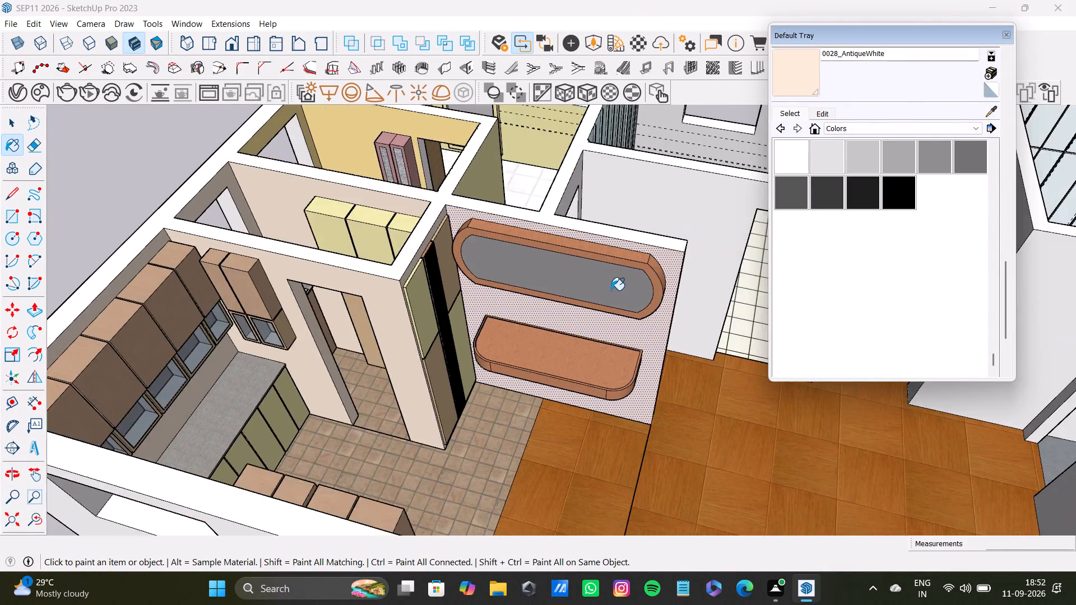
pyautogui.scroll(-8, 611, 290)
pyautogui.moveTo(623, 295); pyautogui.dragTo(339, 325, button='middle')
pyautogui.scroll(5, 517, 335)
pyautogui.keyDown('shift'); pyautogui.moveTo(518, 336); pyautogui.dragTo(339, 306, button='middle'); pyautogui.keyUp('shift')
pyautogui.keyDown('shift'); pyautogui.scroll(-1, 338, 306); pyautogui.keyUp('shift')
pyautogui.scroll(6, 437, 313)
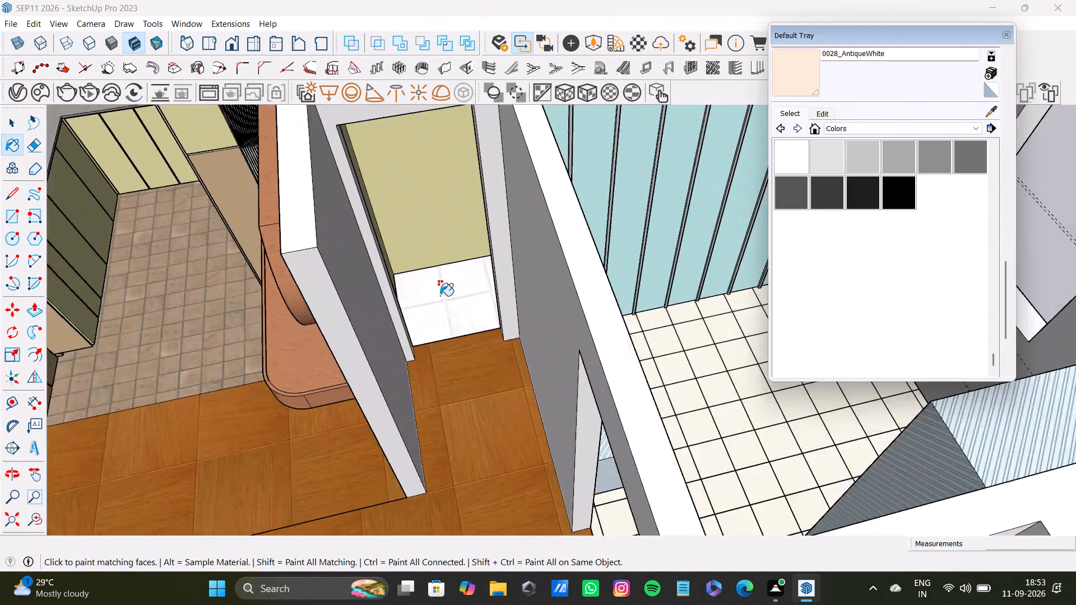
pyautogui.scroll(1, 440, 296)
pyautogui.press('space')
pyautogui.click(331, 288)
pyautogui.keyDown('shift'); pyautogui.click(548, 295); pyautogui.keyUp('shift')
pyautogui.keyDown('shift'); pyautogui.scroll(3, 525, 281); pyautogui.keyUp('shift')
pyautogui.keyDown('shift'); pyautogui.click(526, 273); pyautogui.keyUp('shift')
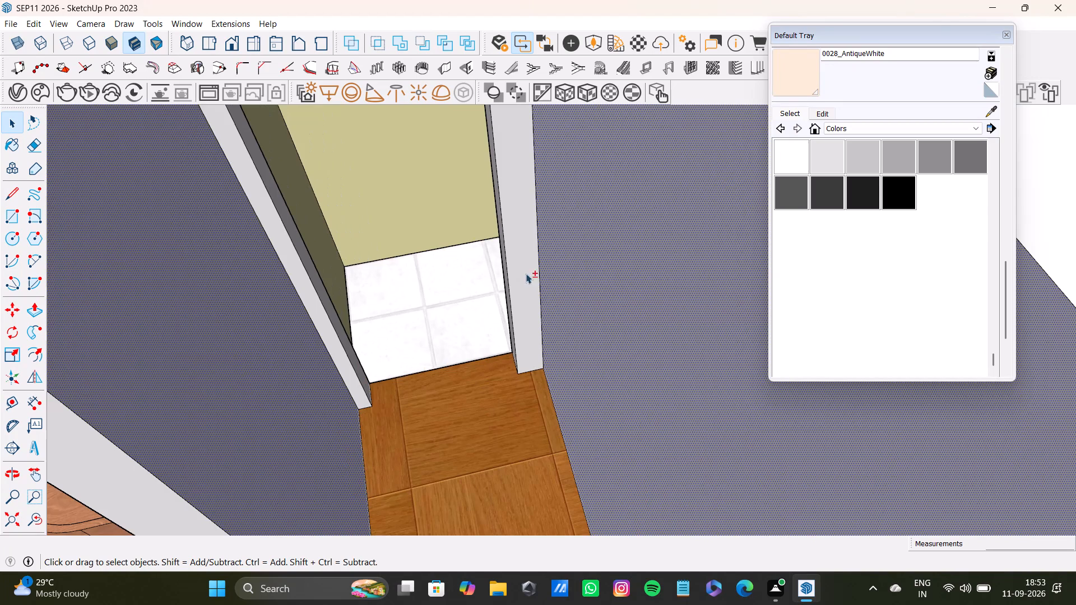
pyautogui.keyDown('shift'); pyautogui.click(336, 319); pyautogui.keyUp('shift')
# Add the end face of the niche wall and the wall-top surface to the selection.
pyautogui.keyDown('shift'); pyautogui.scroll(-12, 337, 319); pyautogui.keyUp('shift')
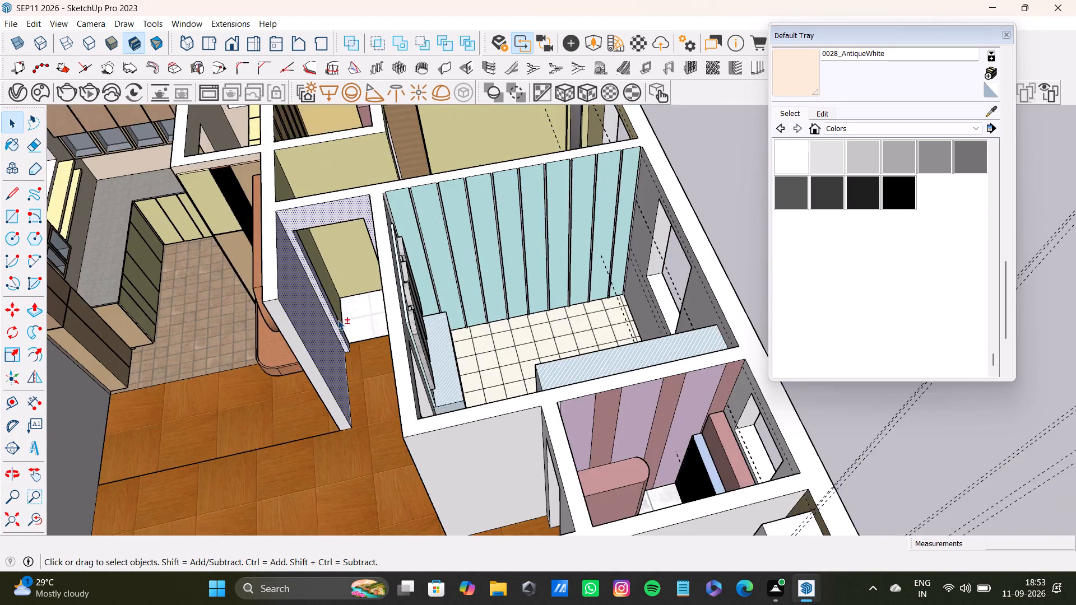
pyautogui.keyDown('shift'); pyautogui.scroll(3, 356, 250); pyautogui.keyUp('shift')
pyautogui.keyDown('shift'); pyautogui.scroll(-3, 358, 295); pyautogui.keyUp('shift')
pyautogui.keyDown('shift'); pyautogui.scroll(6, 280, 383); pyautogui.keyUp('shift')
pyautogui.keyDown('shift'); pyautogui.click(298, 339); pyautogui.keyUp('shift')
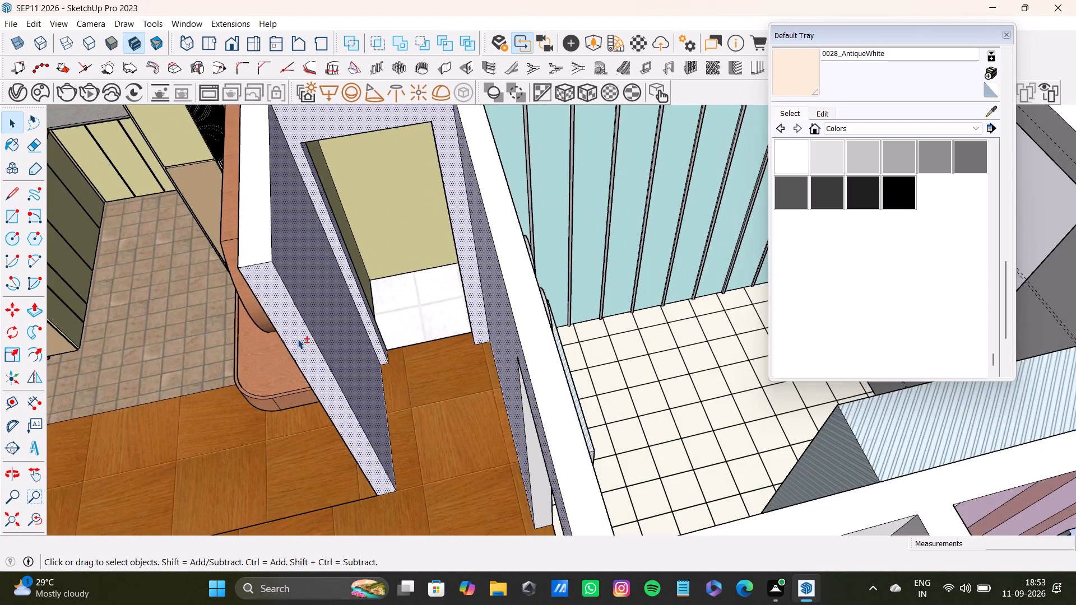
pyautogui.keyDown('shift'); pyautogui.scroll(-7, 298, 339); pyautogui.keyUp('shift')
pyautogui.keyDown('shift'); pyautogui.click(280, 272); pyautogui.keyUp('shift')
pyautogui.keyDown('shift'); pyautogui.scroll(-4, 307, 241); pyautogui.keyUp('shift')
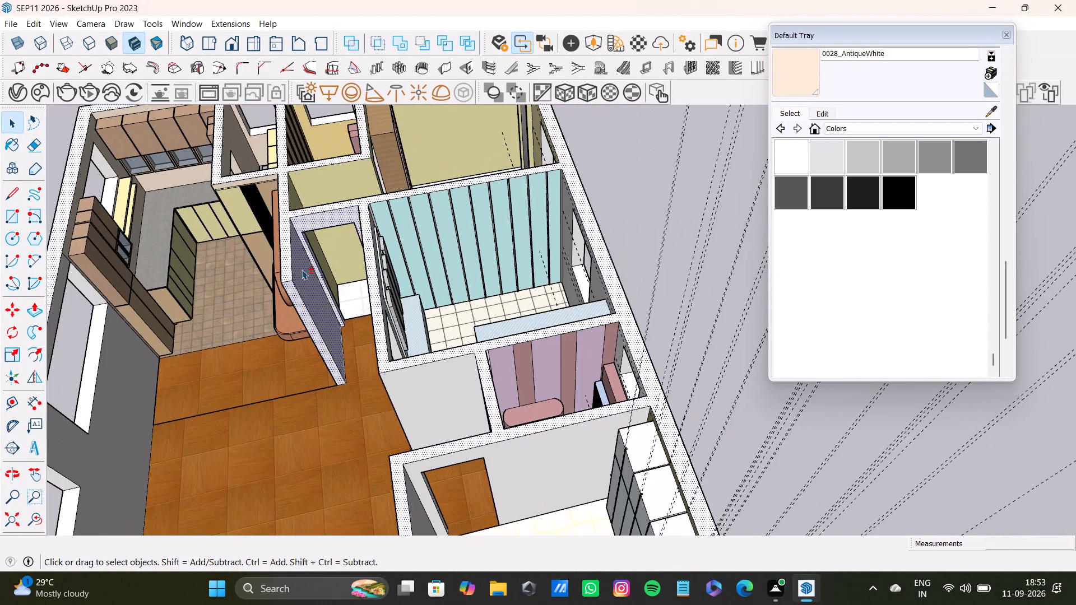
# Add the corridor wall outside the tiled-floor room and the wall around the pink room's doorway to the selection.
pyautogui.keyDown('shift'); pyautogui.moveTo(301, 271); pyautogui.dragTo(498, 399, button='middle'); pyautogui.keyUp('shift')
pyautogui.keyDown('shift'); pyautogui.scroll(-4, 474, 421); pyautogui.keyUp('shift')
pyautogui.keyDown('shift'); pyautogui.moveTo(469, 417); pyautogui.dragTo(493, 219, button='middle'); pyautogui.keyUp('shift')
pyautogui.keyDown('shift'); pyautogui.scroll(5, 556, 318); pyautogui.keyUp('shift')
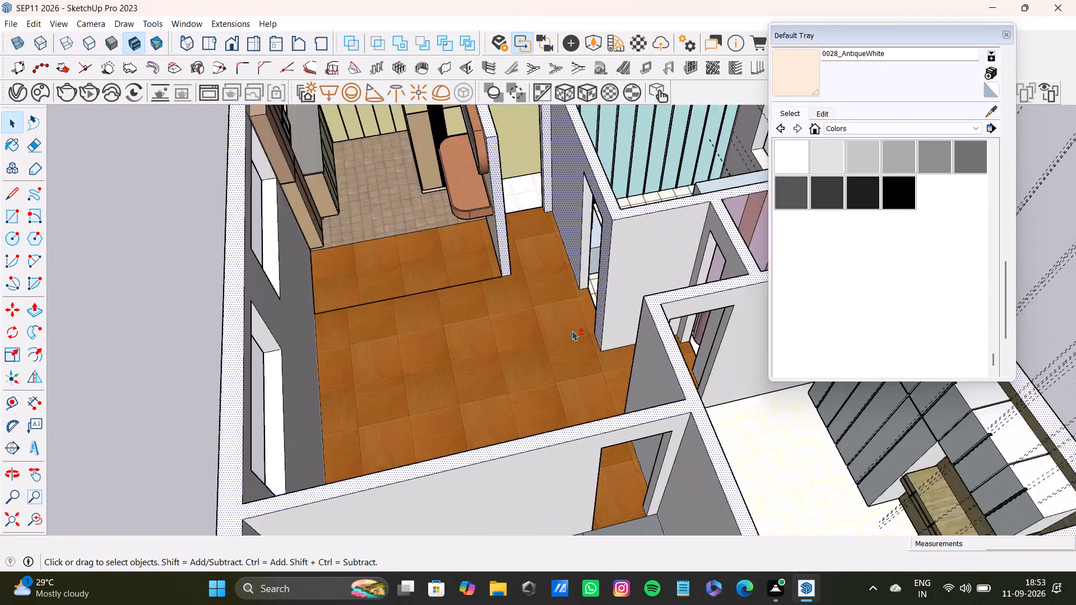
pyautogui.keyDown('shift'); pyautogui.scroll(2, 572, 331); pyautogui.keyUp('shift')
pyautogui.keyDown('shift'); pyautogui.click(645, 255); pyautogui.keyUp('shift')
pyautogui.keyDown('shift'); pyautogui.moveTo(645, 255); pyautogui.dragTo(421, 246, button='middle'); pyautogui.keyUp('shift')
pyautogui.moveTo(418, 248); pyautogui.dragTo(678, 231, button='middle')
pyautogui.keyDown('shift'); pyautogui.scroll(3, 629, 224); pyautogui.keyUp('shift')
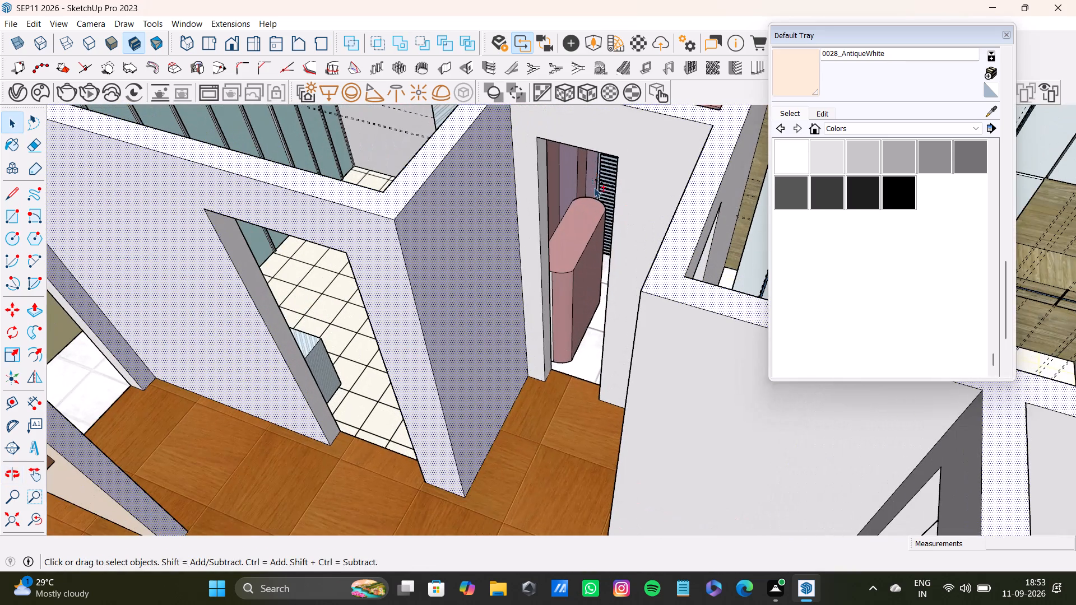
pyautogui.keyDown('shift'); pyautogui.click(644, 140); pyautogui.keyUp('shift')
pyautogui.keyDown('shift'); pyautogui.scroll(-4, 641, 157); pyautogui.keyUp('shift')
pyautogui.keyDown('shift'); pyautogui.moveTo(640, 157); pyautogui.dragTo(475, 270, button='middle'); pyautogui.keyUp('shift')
# Select the unpainted hallway, corridor, wardrobe-room, living-room and staircase wall faces plus the wall tops, and paint them with 0028_AntiqueWhite.
pyautogui.click(562, 251)
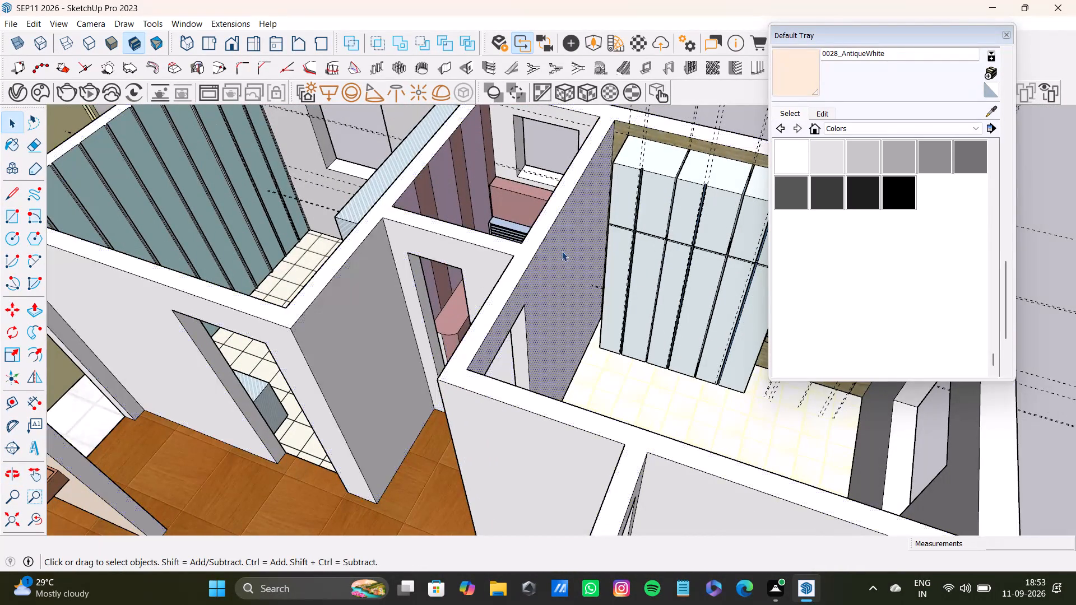
pyautogui.keyDown('shift'); pyautogui.click(494, 262); pyautogui.keyUp('shift')
pyautogui.keyDown('shift'); pyautogui.click(370, 253); pyautogui.keyUp('shift')
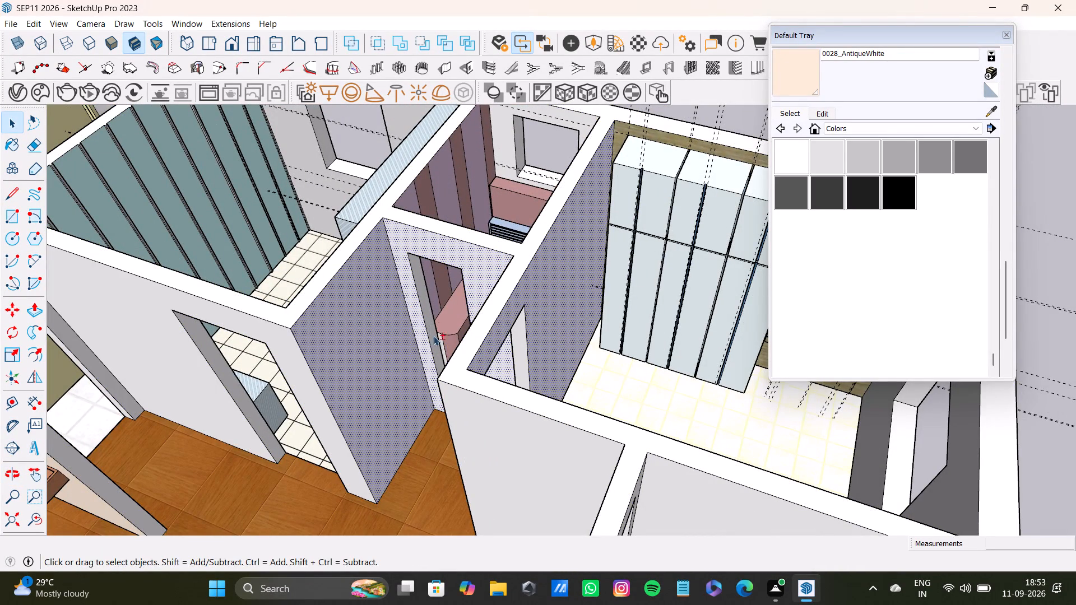
pyautogui.keyDown('shift'); pyautogui.click(507, 458); pyautogui.keyUp('shift')
pyautogui.keyDown('shift'); pyautogui.moveTo(549, 440); pyautogui.dragTo(593, 185, button='middle'); pyautogui.keyUp('shift')
pyautogui.keyDown('shift'); pyautogui.click(727, 267); pyautogui.keyUp('shift')
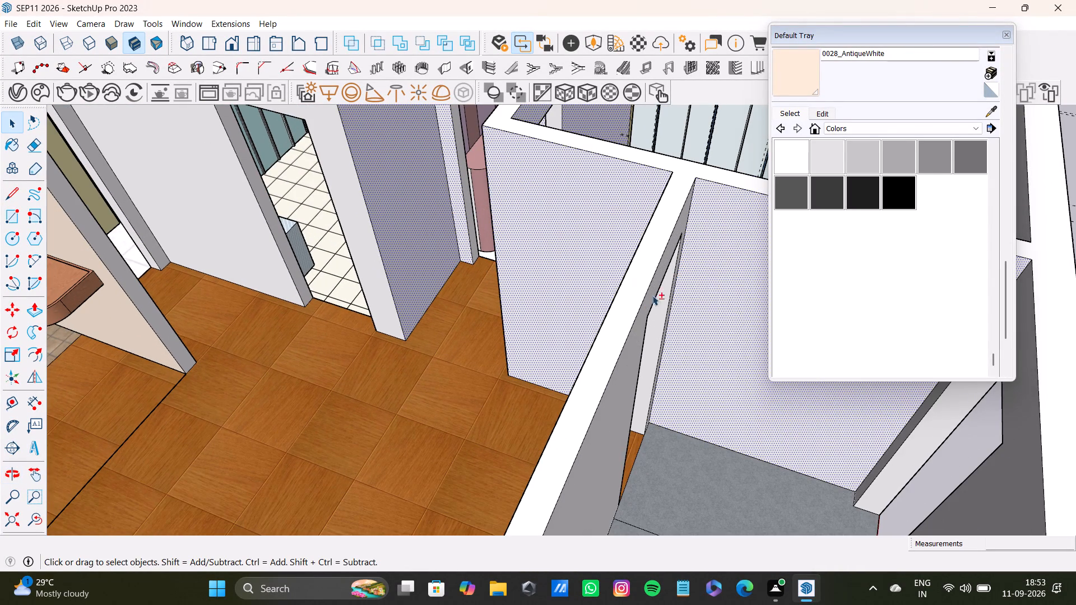
pyautogui.keyDown('shift'); pyautogui.click(615, 359); pyautogui.keyUp('shift')
pyautogui.keyDown('shift'); pyautogui.click(619, 384); pyautogui.keyUp('shift')
pyautogui.keyDown('shift'); pyautogui.scroll(-3, 610, 380); pyautogui.keyUp('shift')
pyautogui.keyDown('shift'); pyautogui.moveTo(602, 359); pyautogui.dragTo(614, 253, button='middle'); pyautogui.keyUp('shift')
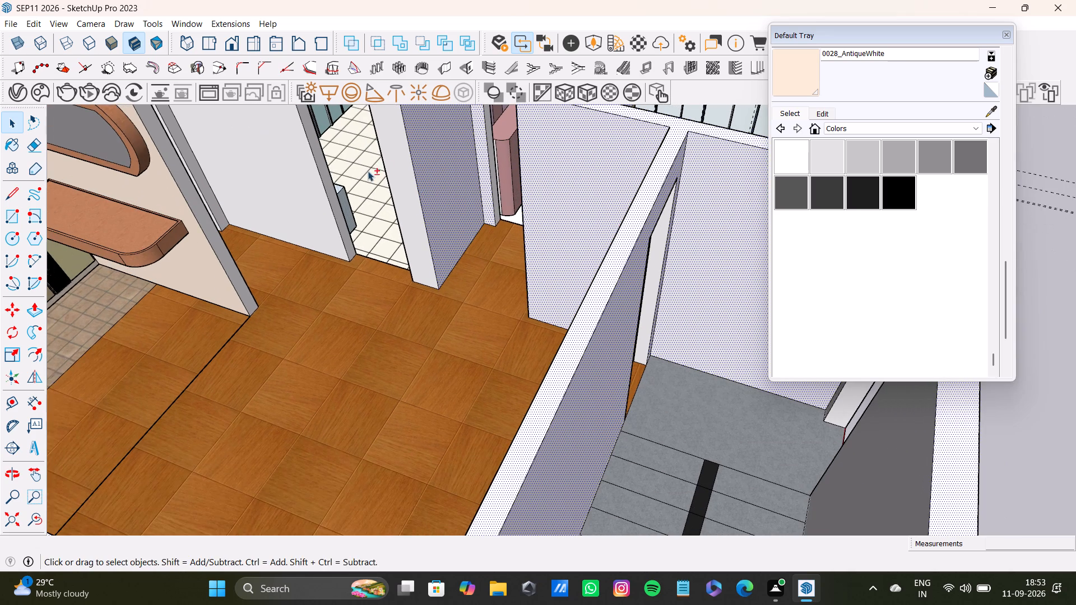
pyautogui.keyDown('shift'); pyautogui.click(400, 167); pyautogui.keyUp('shift')
pyautogui.keyDown('shift'); pyautogui.scroll(-3, 400, 167); pyautogui.keyUp('shift')
pyautogui.keyDown('shift'); pyautogui.moveTo(400, 167); pyautogui.dragTo(521, 388, button='middle'); pyautogui.keyUp('shift')
pyautogui.keyDown('shift'); pyautogui.scroll(6, 359, 357); pyautogui.keyUp('shift')
pyautogui.keyDown('shift'); pyautogui.click(273, 276); pyautogui.keyUp('shift')
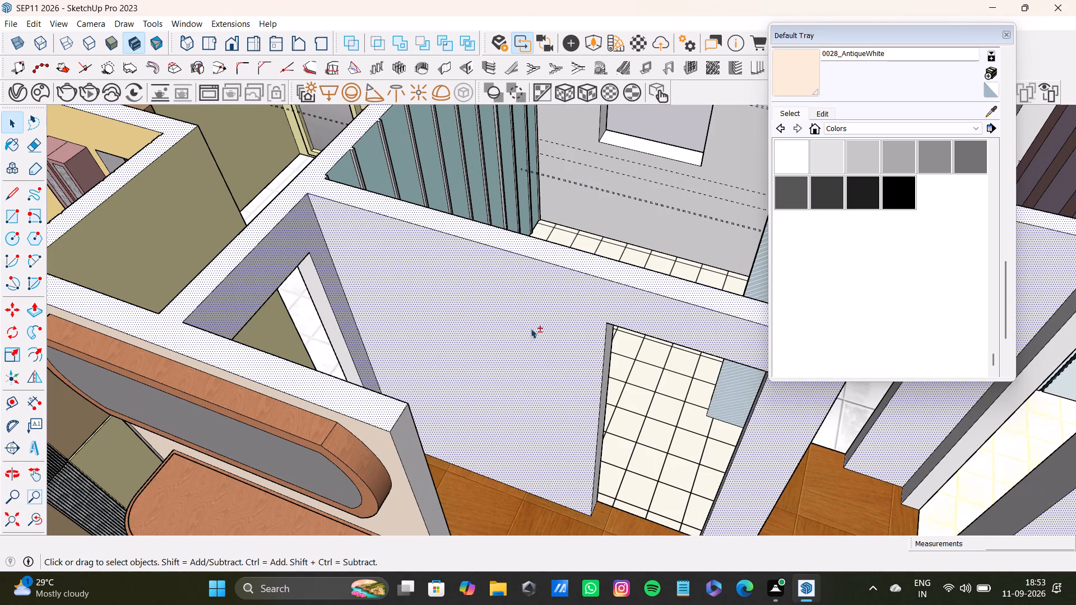
pyautogui.keyDown('shift'); pyautogui.click(795, 63); pyautogui.keyUp('shift')
pyautogui.keyDown('shift'); pyautogui.click(523, 334); pyautogui.keyUp('shift')
pyautogui.keyDown('shift'); pyautogui.scroll(-6, 530, 327); pyautogui.keyUp('shift')
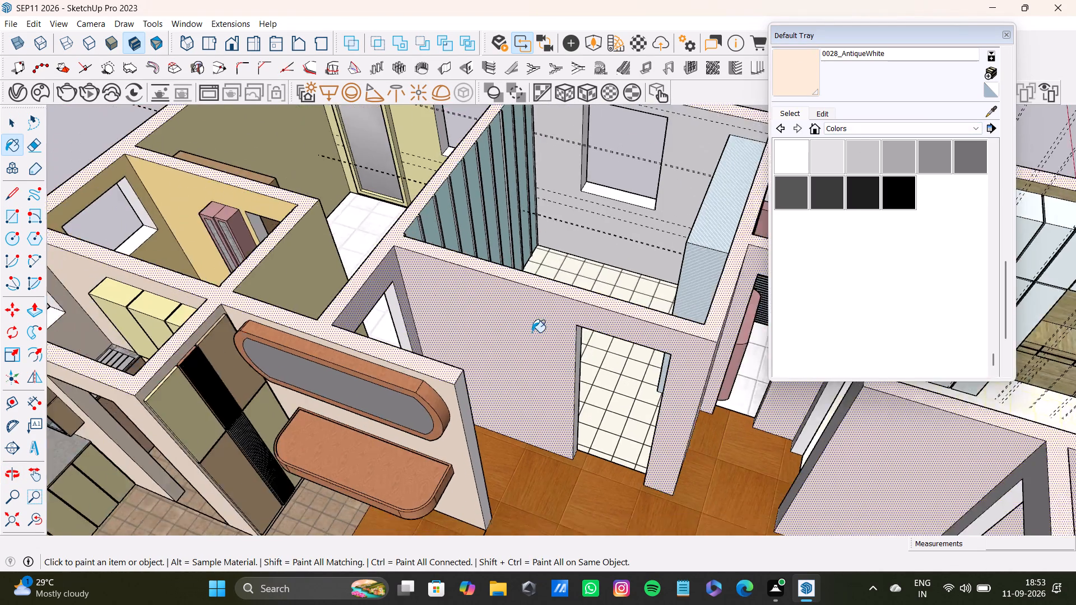
# Paint the long exterior wall with the kitchen and living-room windows with 0028_AntiqueWhite.
pyautogui.keyDown('shift'); pyautogui.scroll(-11, 532, 332); pyautogui.keyUp('shift')
pyautogui.moveTo(529, 347); pyautogui.dragTo(560, 226, button='middle')
pyautogui.press('space')
pyautogui.scroll(3, 480, 399)
pyautogui.keyDown('shift'); pyautogui.moveTo(466, 451); pyautogui.dragTo(493, 222, button='middle'); pyautogui.keyUp('shift')
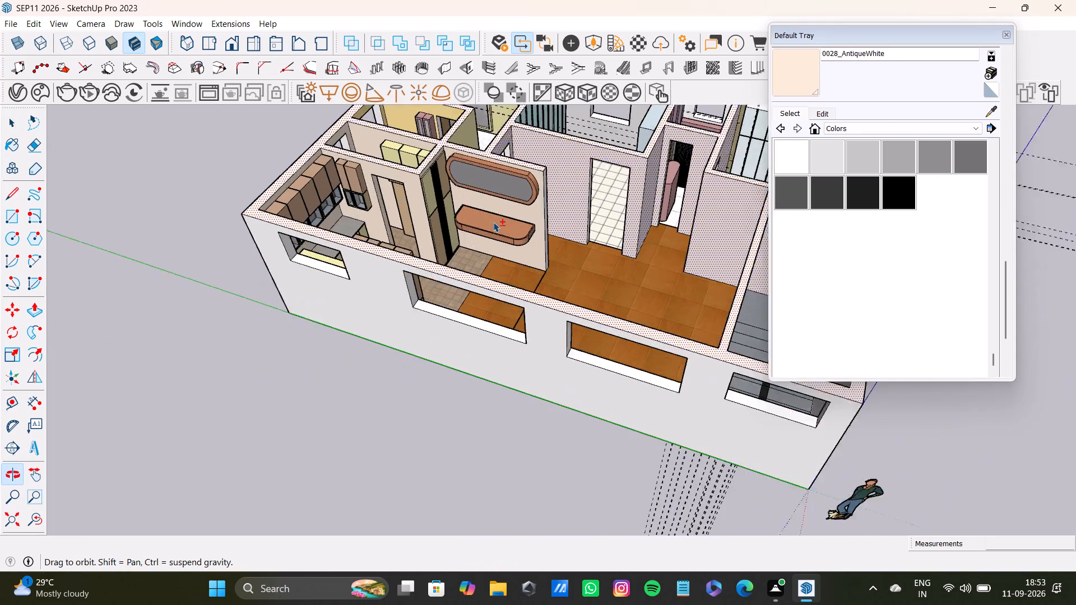
pyautogui.keyDown('shift'); pyautogui.moveTo(493, 222); pyautogui.dragTo(493, 224, button='middle'); pyautogui.keyUp('shift')
pyautogui.scroll(3, 497, 271)
pyautogui.moveTo(517, 253); pyautogui.dragTo(439, 391, button='middle')
pyautogui.moveTo(462, 352); pyautogui.dragTo(539, 225, button='middle')
pyautogui.press('space')
pyautogui.click(567, 300)
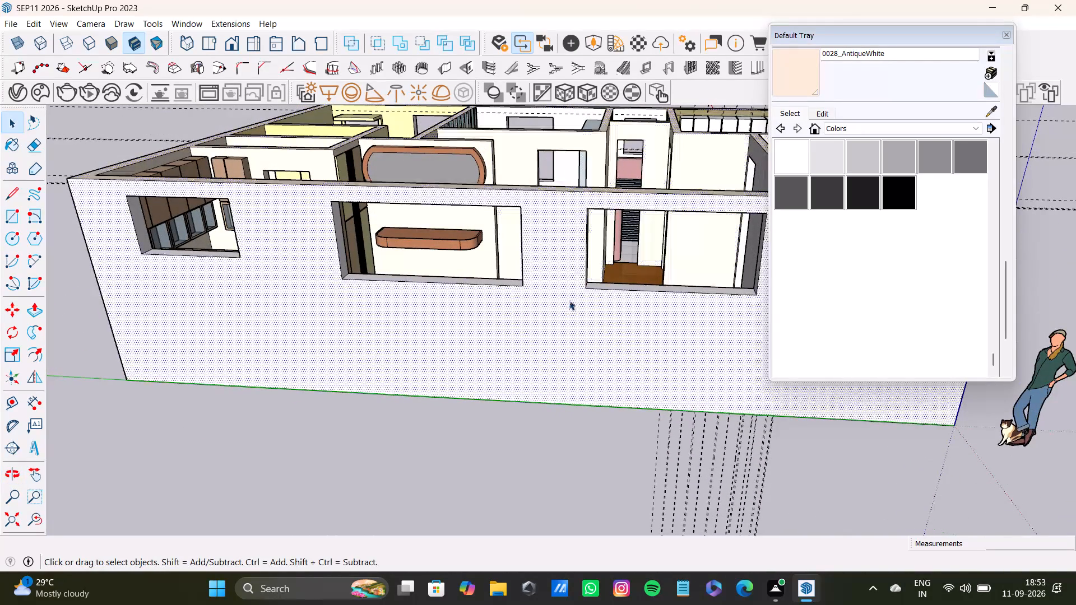
pyautogui.click(801, 75)
pyautogui.keyDown('shift'); pyautogui.click(601, 356); pyautogui.keyUp('shift')
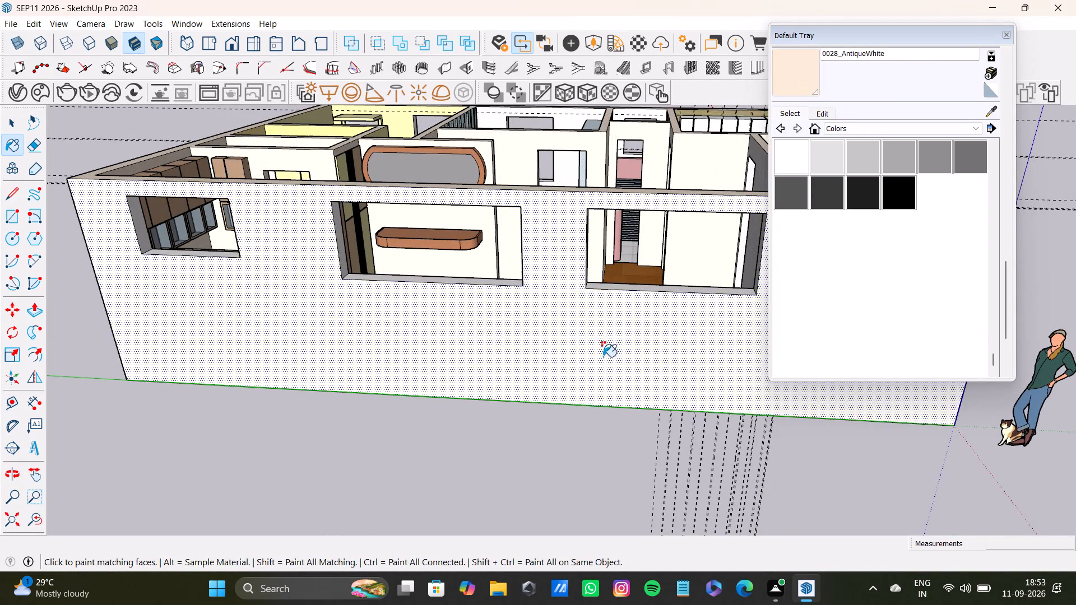
# Paint the short exterior wall containing the entrance doorway with 0028_AntiqueWhite.
pyautogui.keyDown('shift'); pyautogui.moveTo(617, 350); pyautogui.dragTo(387, 393, button='middle'); pyautogui.keyUp('shift')
pyautogui.moveTo(503, 362); pyautogui.dragTo(302, 369, button='middle')
pyautogui.click(485, 336)
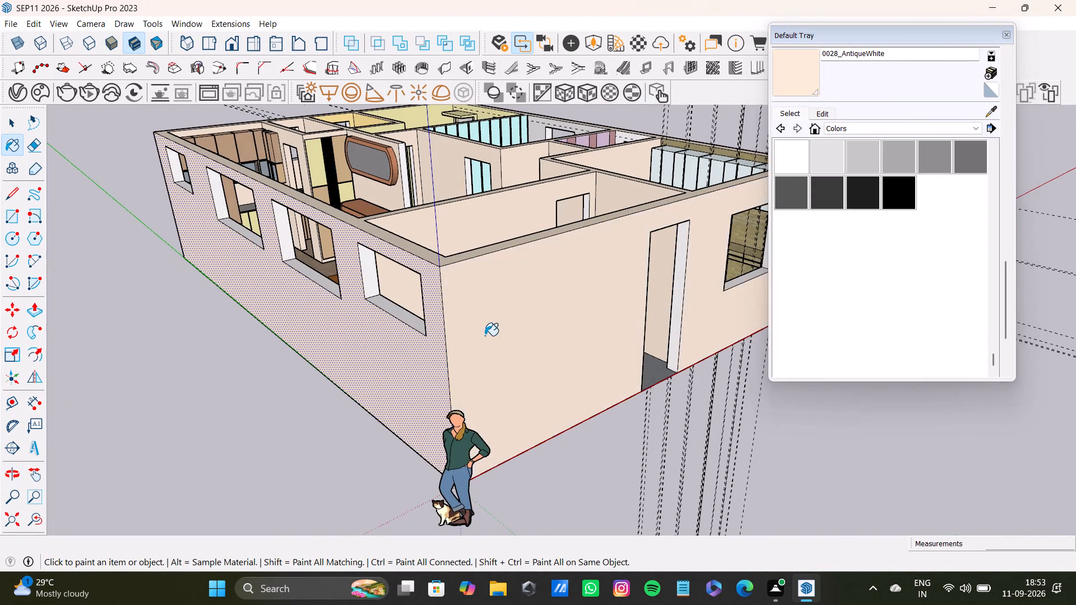
# Paint the long exterior wall on the bedroom side with 0028_AntiqueWhite.
pyautogui.scroll(-4, 485, 336)
pyautogui.moveTo(593, 323); pyautogui.dragTo(472, 367, button='middle')
pyautogui.scroll(3, 595, 359)
pyautogui.moveTo(605, 338); pyautogui.dragTo(262, 410, button='middle')
pyautogui.scroll(2, 407, 346)
pyautogui.click(455, 305)
# Paint the remaining short exterior wall, opposite the entrance side, with 0028_AntiqueWhite.
pyautogui.scroll(-8, 455, 305)
pyautogui.keyDown('shift'); pyautogui.moveTo(549, 267); pyautogui.dragTo(410, 454, button='middle'); pyautogui.keyUp('shift')
pyautogui.moveTo(558, 349); pyautogui.dragTo(200, 421, button='middle')
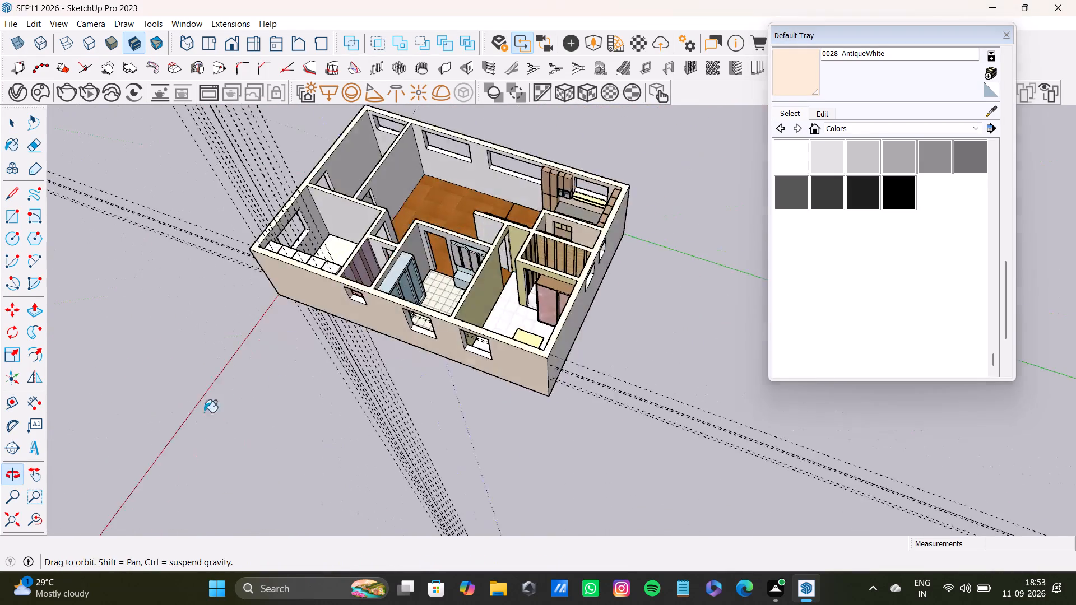
pyautogui.scroll(3, 462, 356)
pyautogui.keyDown('shift'); pyautogui.click(567, 347); pyautogui.keyUp('shift')
# Examine the painted exterior from several sides and the interior rooms from above, down to the living-room wood floor.
pyautogui.scroll(-14, 567, 347)
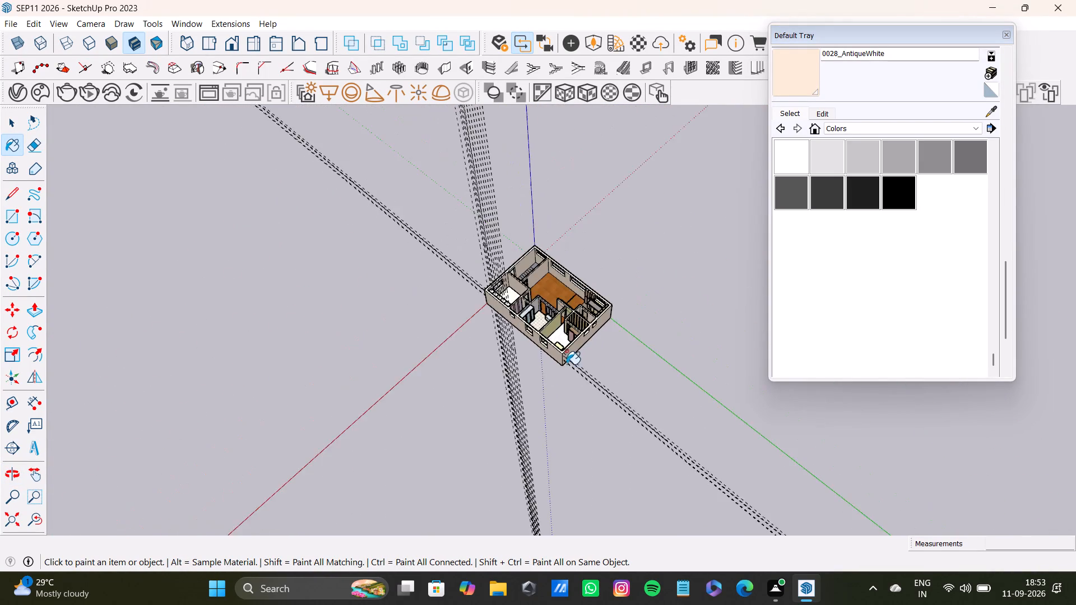
pyautogui.scroll(-4, 567, 364)
pyautogui.moveTo(535, 383); pyautogui.dragTo(707, 291, button='middle')
pyautogui.scroll(17, 523, 328)
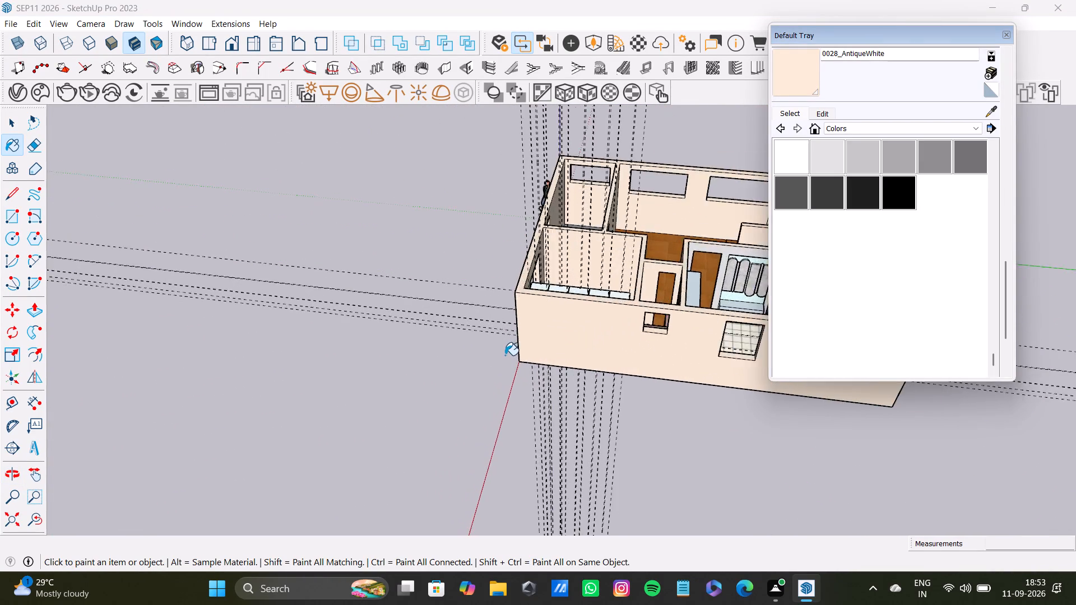
pyautogui.scroll(2, 505, 355)
pyautogui.moveTo(505, 354); pyautogui.dragTo(860, 376, button='middle')
pyautogui.scroll(6, 669, 339)
pyautogui.scroll(1, 473, 272)
pyautogui.moveTo(473, 272); pyautogui.dragTo(662, 287, button='middle')
pyautogui.scroll(1, 449, 272)
pyautogui.moveTo(452, 269); pyautogui.dragTo(592, 426, button='middle')
pyautogui.scroll(-4, 605, 351)
pyautogui.moveTo(577, 272); pyautogui.dragTo(536, 406, button='middle')
pyautogui.scroll(-3, 552, 322)
pyautogui.keyDown('shift'); pyautogui.moveTo(556, 301); pyautogui.dragTo(536, 470, button='middle'); pyautogui.keyUp('shift')
pyautogui.scroll(8, 488, 373)
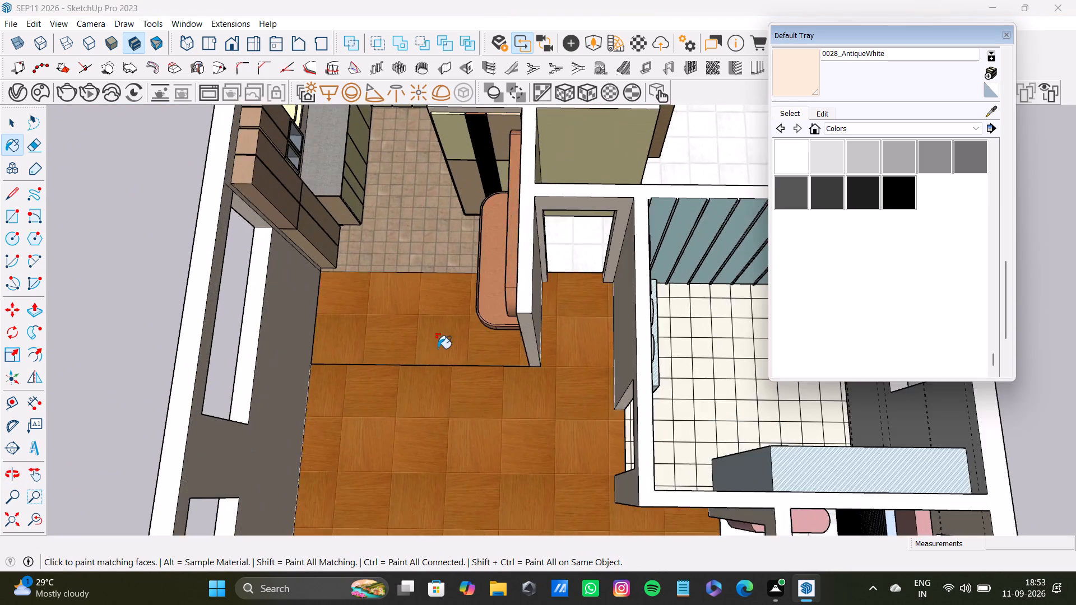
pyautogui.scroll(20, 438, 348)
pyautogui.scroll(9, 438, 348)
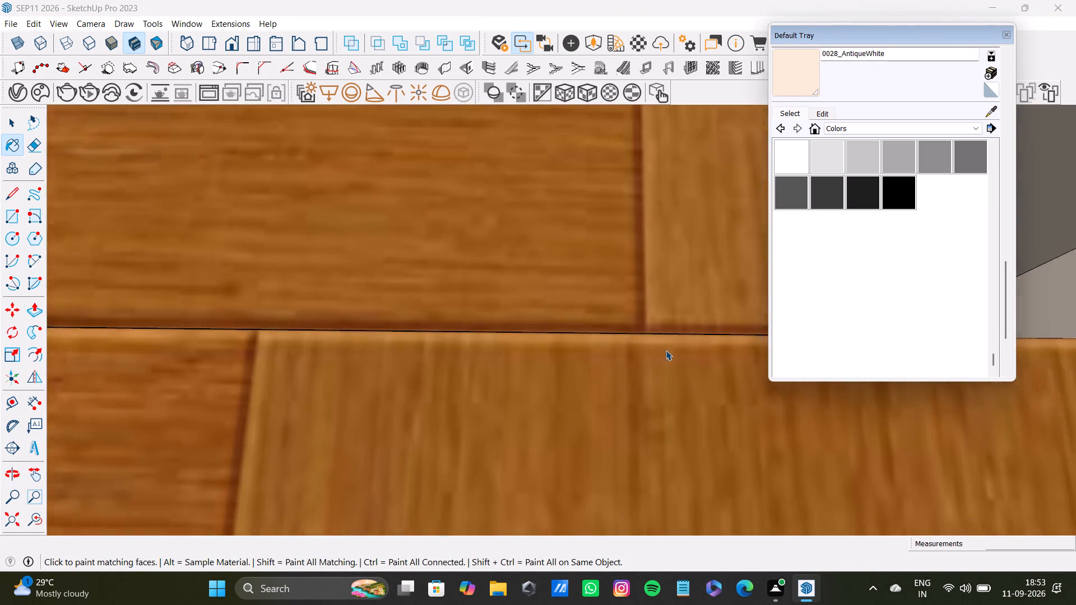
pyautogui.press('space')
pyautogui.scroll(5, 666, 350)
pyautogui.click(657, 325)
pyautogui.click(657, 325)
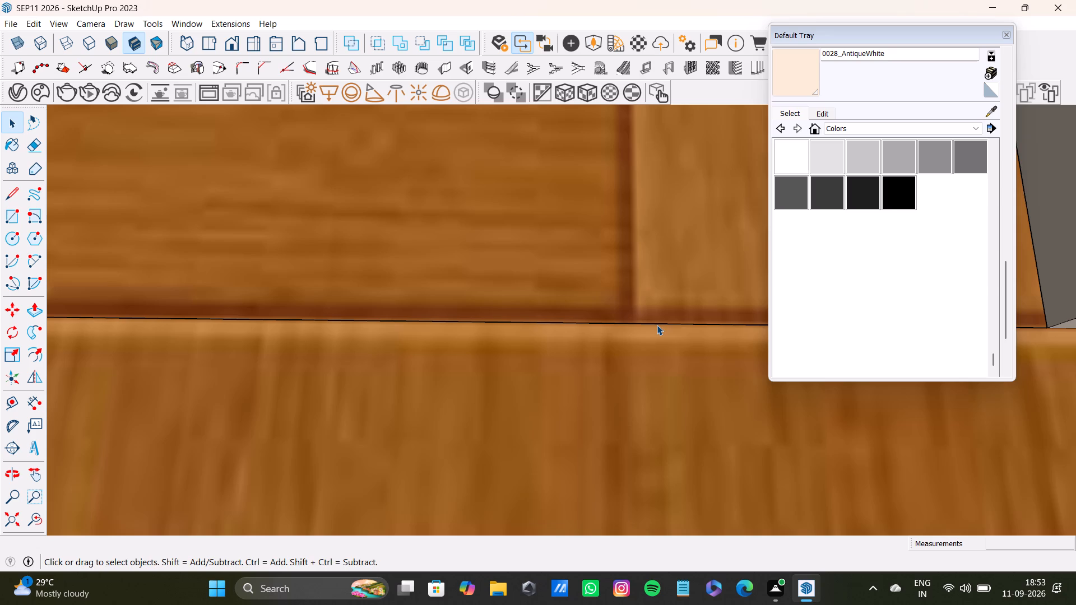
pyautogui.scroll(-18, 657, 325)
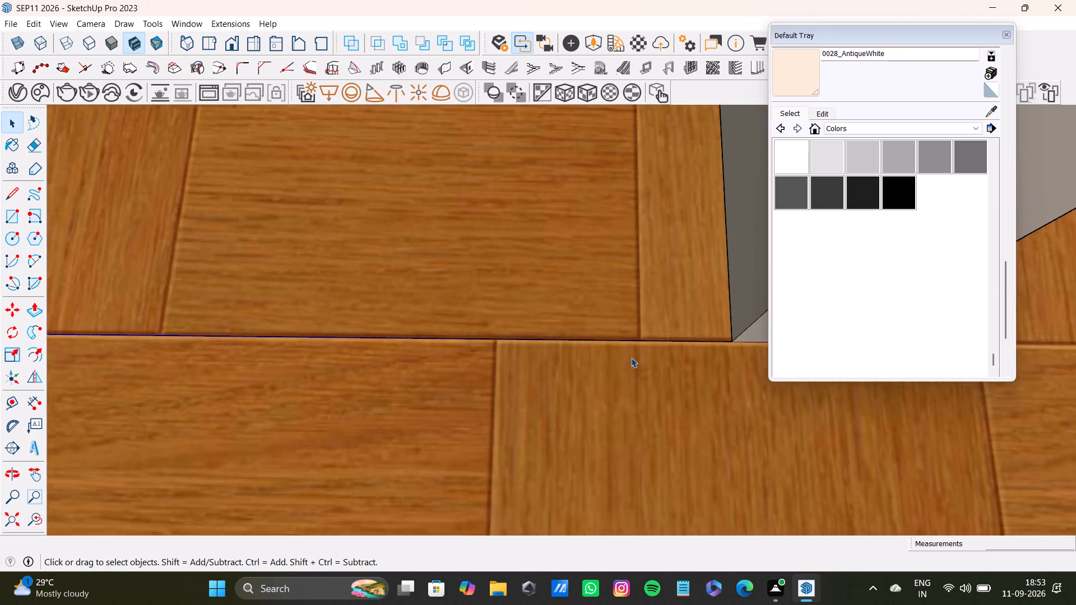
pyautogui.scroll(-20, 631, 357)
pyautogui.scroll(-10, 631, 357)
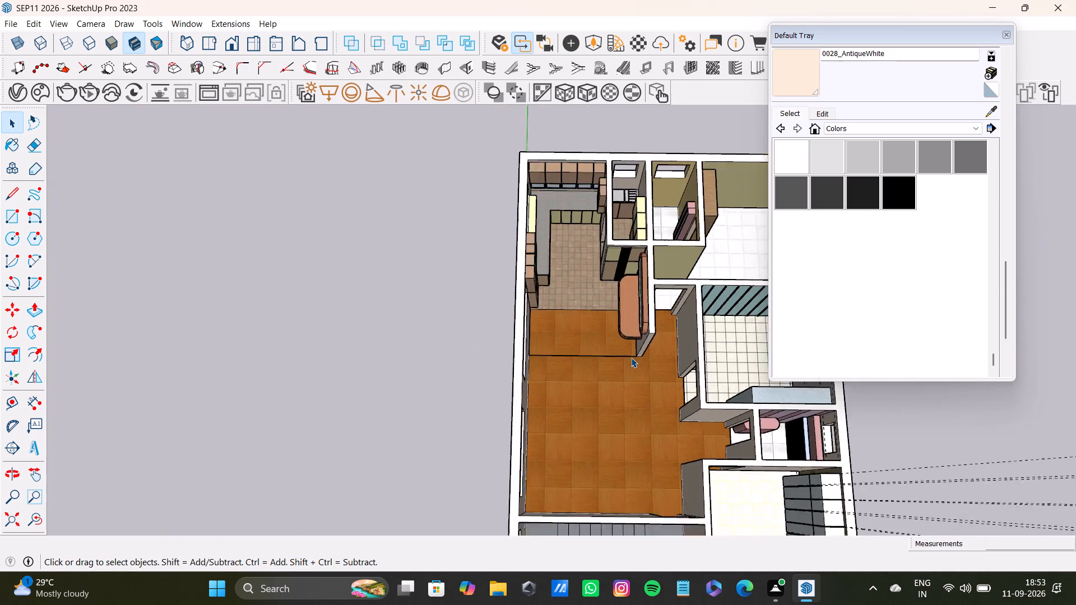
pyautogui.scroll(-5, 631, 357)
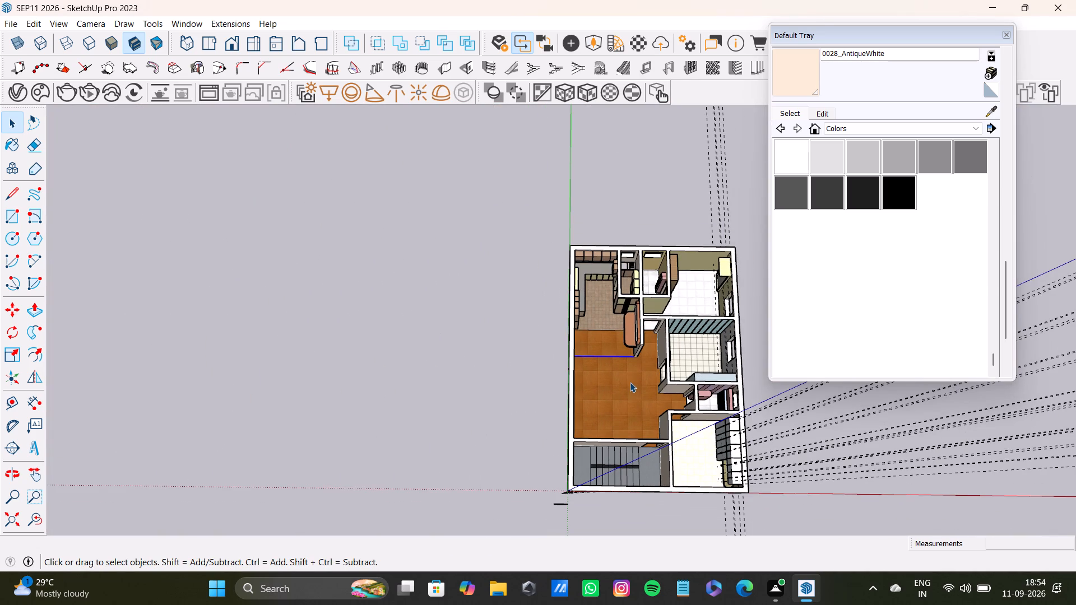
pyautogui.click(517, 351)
# Clear the selection and examine the painted rooms and wall tops across the floor layout from above.
pyautogui.scroll(7, 622, 348)
pyautogui.keyDown('shift'); pyautogui.moveTo(651, 361); pyautogui.dragTo(508, 414, button='middle'); pyautogui.keyUp('shift')
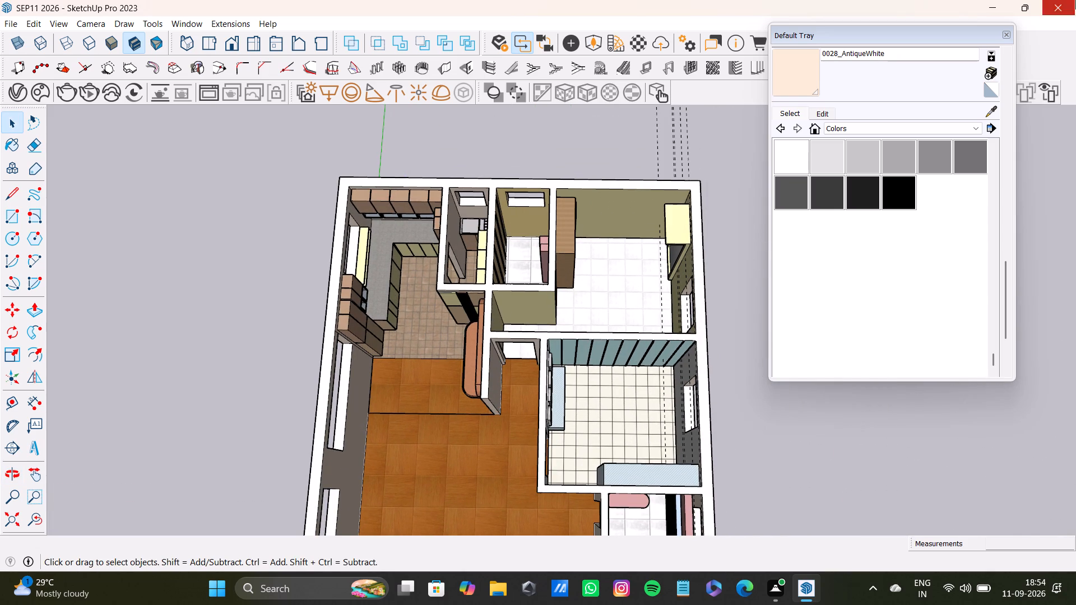
pyautogui.doubleClick(184, 297)
pyautogui.doubleClick(750, 334)
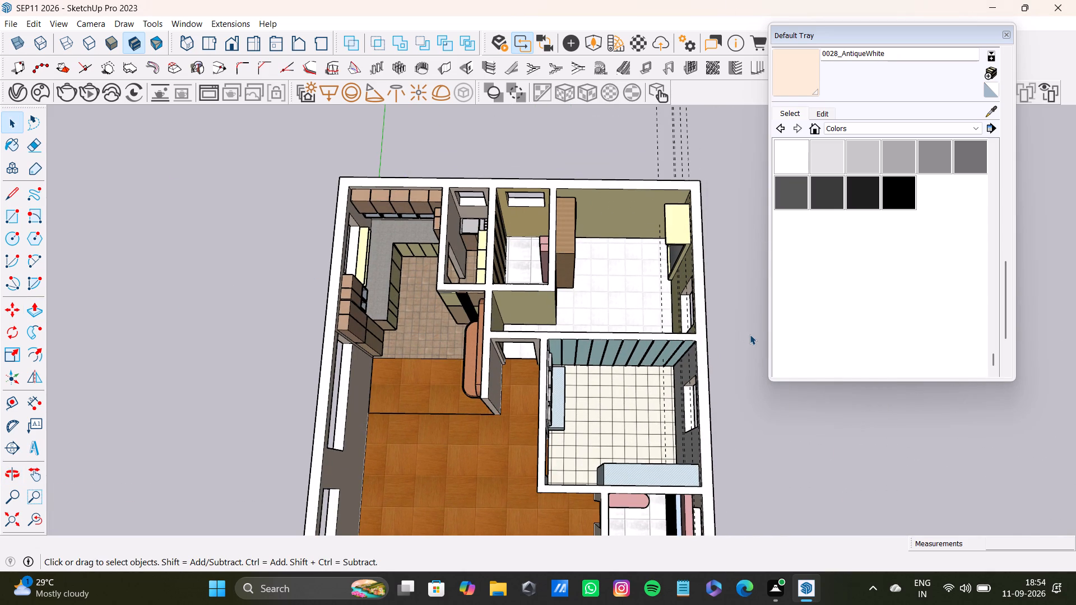
pyautogui.click(751, 328)
pyautogui.moveTo(722, 432); pyautogui.dragTo(717, 306, button='middle')
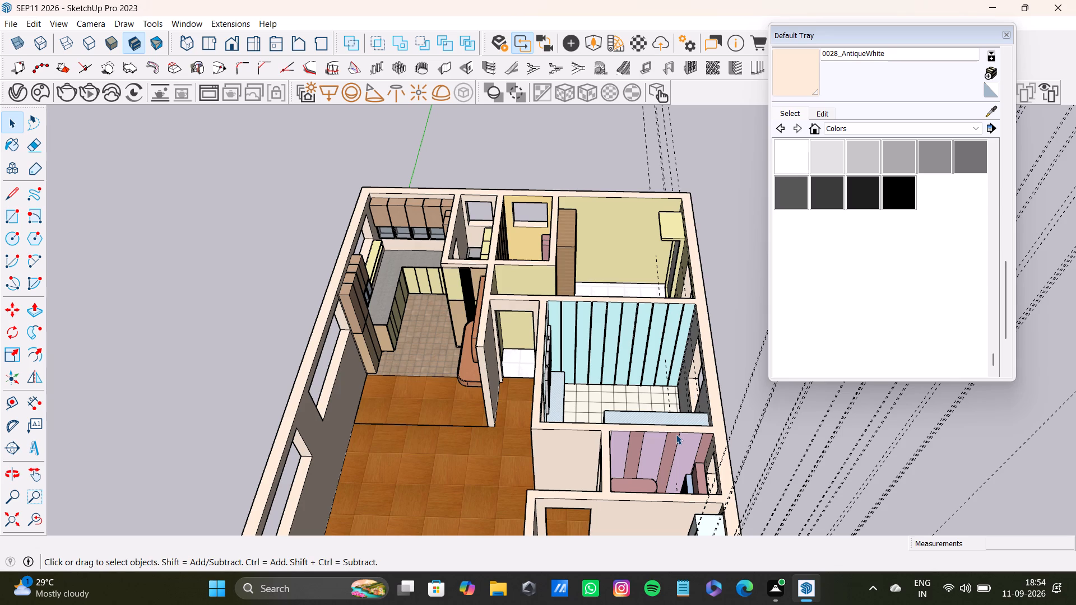
pyautogui.moveTo(671, 443); pyautogui.dragTo(676, 397, button='middle')
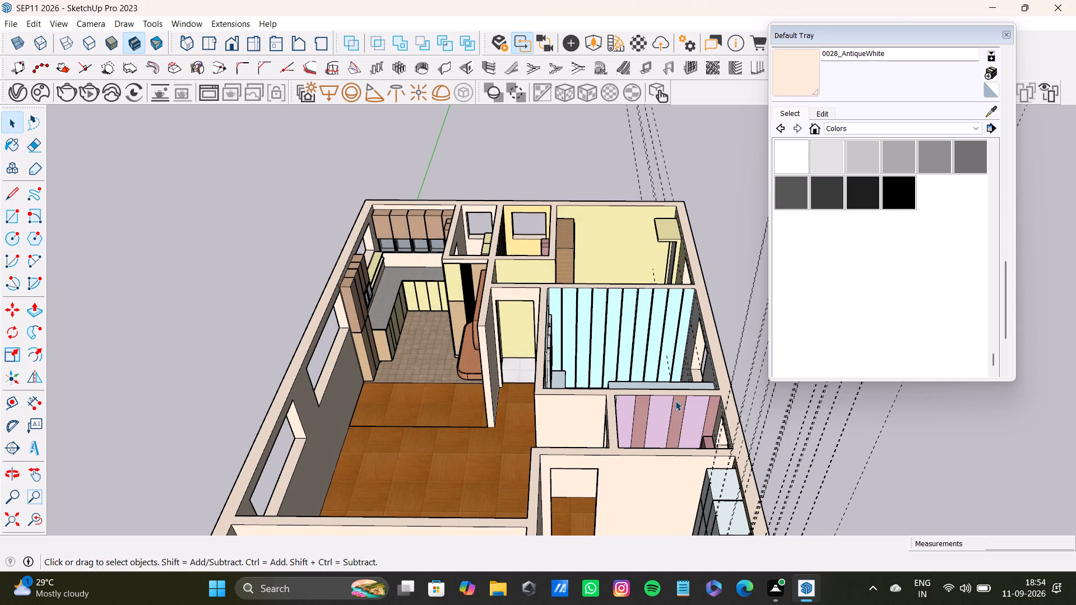
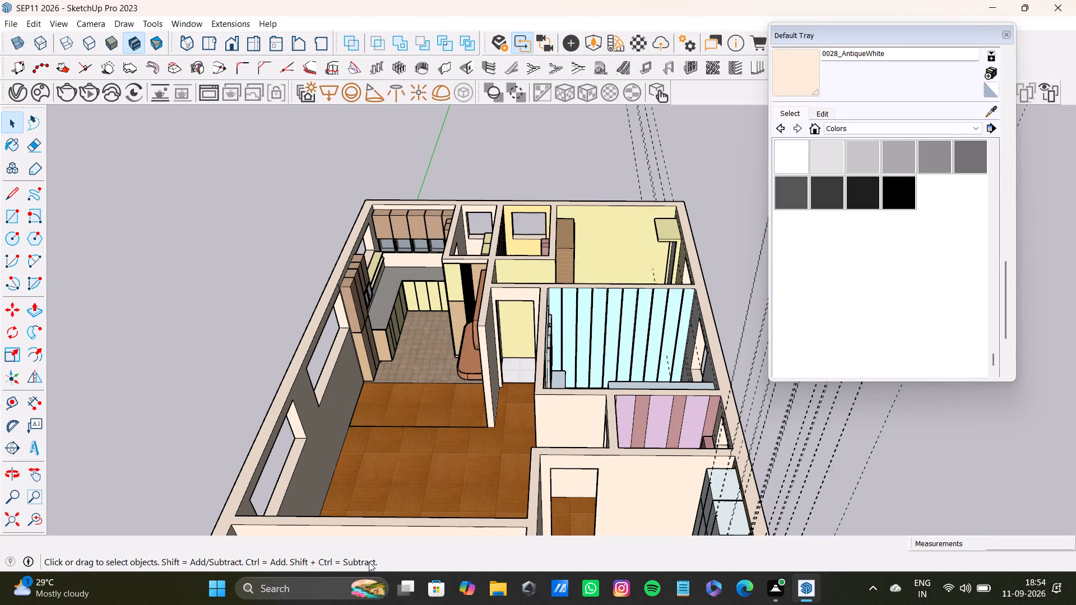
# Paint the wall tops at the junction between the kitchen-side utility room and the bathroom with 0028_AntiqueWhite.
pyautogui.scroll(-8, 295, 431)
pyautogui.scroll(-7, 358, 392)
pyautogui.press('space')
pyautogui.scroll(9, 368, 398)
pyautogui.moveTo(424, 371); pyautogui.dragTo(684, 550, button='middle')
pyautogui.scroll(7, 398, 375)
pyautogui.moveTo(399, 373); pyautogui.dragTo(537, 202, button='middle')
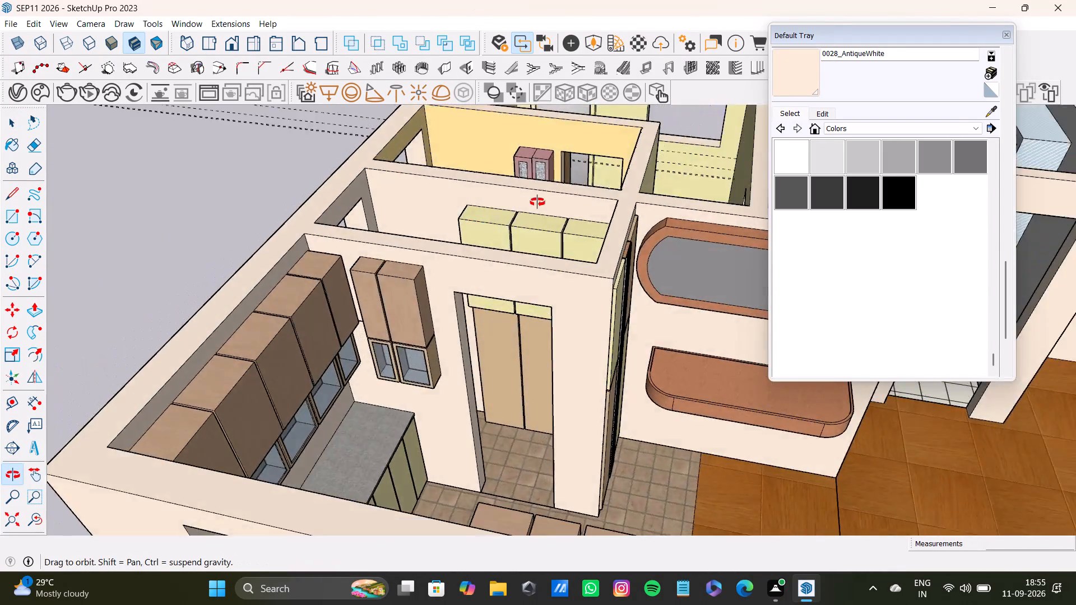
pyautogui.moveTo(537, 202); pyautogui.dragTo(562, 466, button='middle')
pyautogui.scroll(-4, 560, 402)
pyautogui.keyDown('shift'); pyautogui.scroll(1, 563, 395); pyautogui.keyUp('shift')
pyautogui.keyDown('shift'); pyautogui.moveTo(563, 394); pyautogui.dragTo(500, 383, button='middle'); pyautogui.keyUp('shift')
pyautogui.scroll(1, 524, 343)
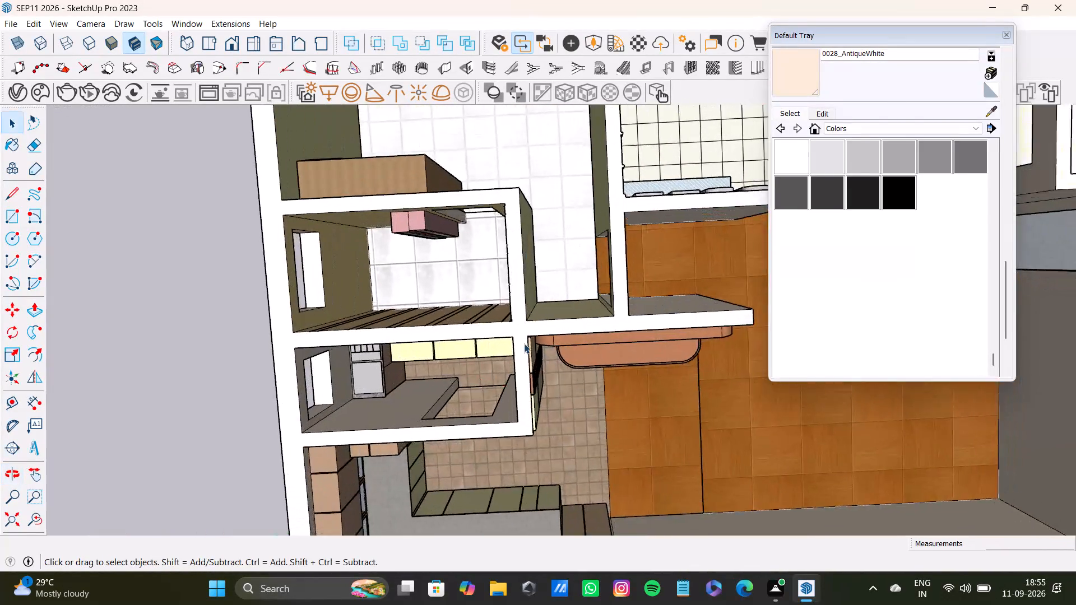
pyautogui.scroll(5, 524, 343)
pyautogui.click(808, 66)
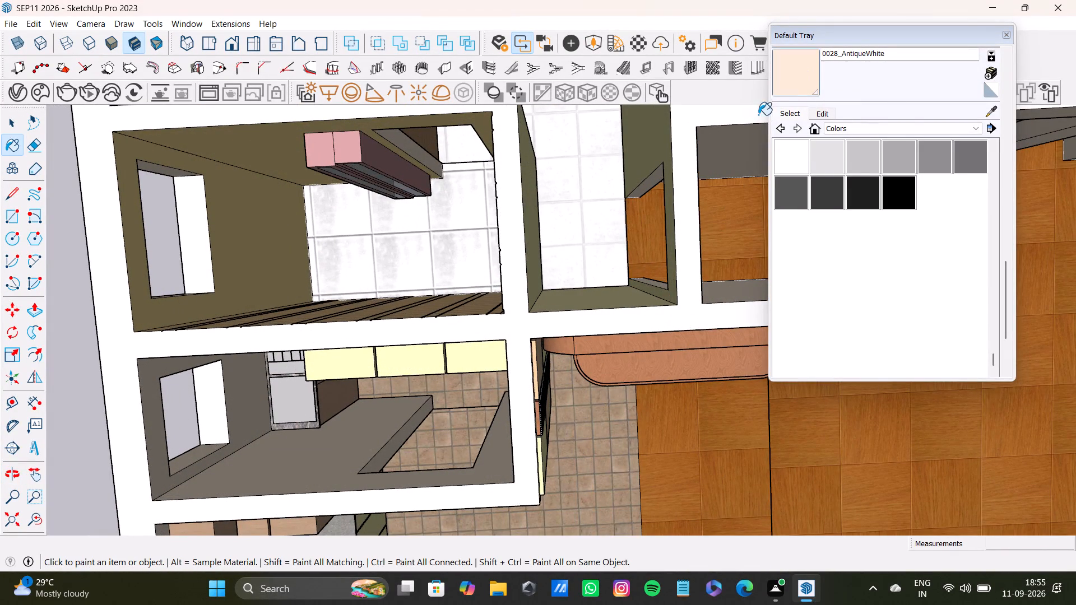
pyautogui.click(517, 329)
pyautogui.scroll(-4, 517, 332)
pyautogui.click(518, 332)
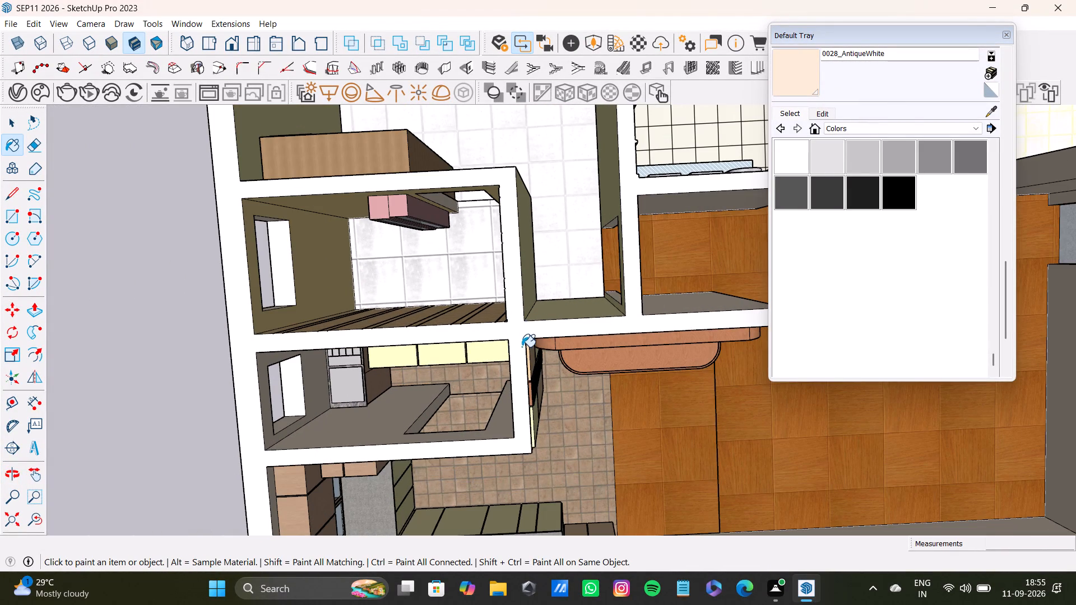
pyautogui.scroll(-9, 522, 347)
pyautogui.press('space')
# Examine the floor layout from above and the long exterior wall with its three window openings.
pyautogui.moveTo(523, 370); pyautogui.dragTo(0, 198, button='middle')
pyautogui.scroll(-7, 401, 372)
pyautogui.keyDown('shift'); pyautogui.scroll(1, 405, 422); pyautogui.keyUp('shift')
pyautogui.keyDown('shift'); pyautogui.moveTo(405, 422); pyautogui.dragTo(434, 332, button='middle'); pyautogui.keyUp('shift')
pyautogui.keyDown('shift'); pyautogui.scroll(-1, 434, 331); pyautogui.keyUp('shift')
pyautogui.scroll(10, 466, 384)
pyautogui.moveTo(495, 416); pyautogui.dragTo(633, 548, button='middle')
pyautogui.scroll(3, 593, 442)
pyautogui.keyDown('shift'); pyautogui.moveTo(464, 374); pyautogui.dragTo(572, 436, button='middle'); pyautogui.keyUp('shift')
pyautogui.keyDown('shift'); pyautogui.scroll(1, 560, 435); pyautogui.keyUp('shift')
pyautogui.scroll(-5, 550, 427)
pyautogui.keyDown('shift'); pyautogui.moveTo(488, 331); pyautogui.dragTo(539, 533, button='middle'); pyautogui.keyUp('shift')
pyautogui.scroll(-7, 551, 461)
pyautogui.moveTo(551, 461); pyautogui.dragTo(530, 454, button='middle')
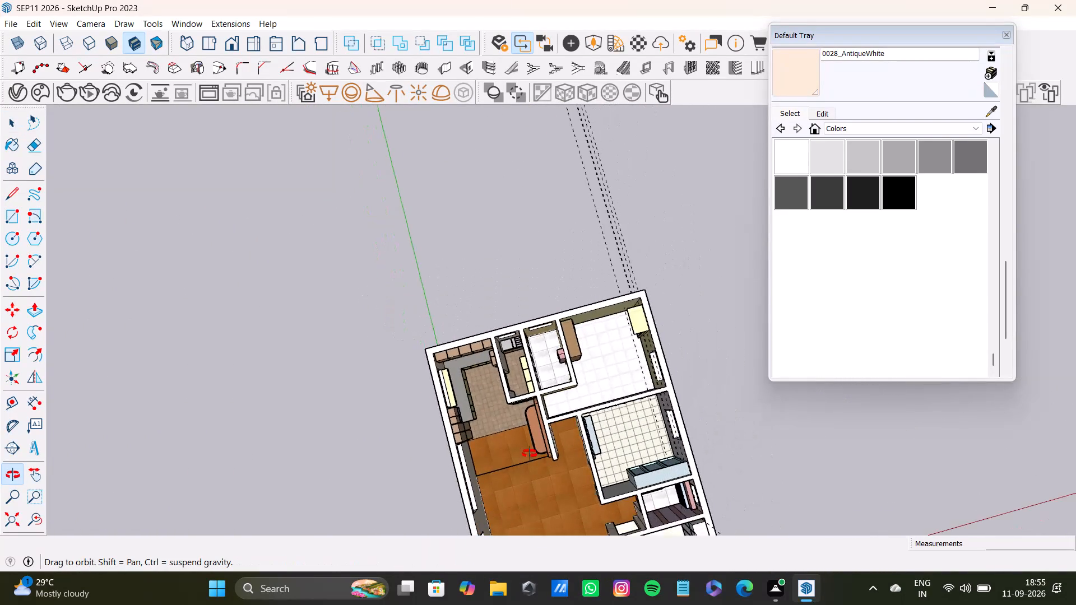
pyautogui.moveTo(530, 454); pyautogui.dragTo(136, 207, button='middle')
pyautogui.scroll(6, 441, 422)
pyautogui.keyDown('shift'); pyautogui.moveTo(443, 415); pyautogui.dragTo(614, 404, button='middle'); pyautogui.keyUp('shift')
pyautogui.keyDown('shift'); pyautogui.scroll(-1, 619, 407); pyautogui.keyUp('shift')
pyautogui.scroll(1, 621, 408)
pyautogui.moveTo(621, 408); pyautogui.dragTo(547, 327, button='middle')
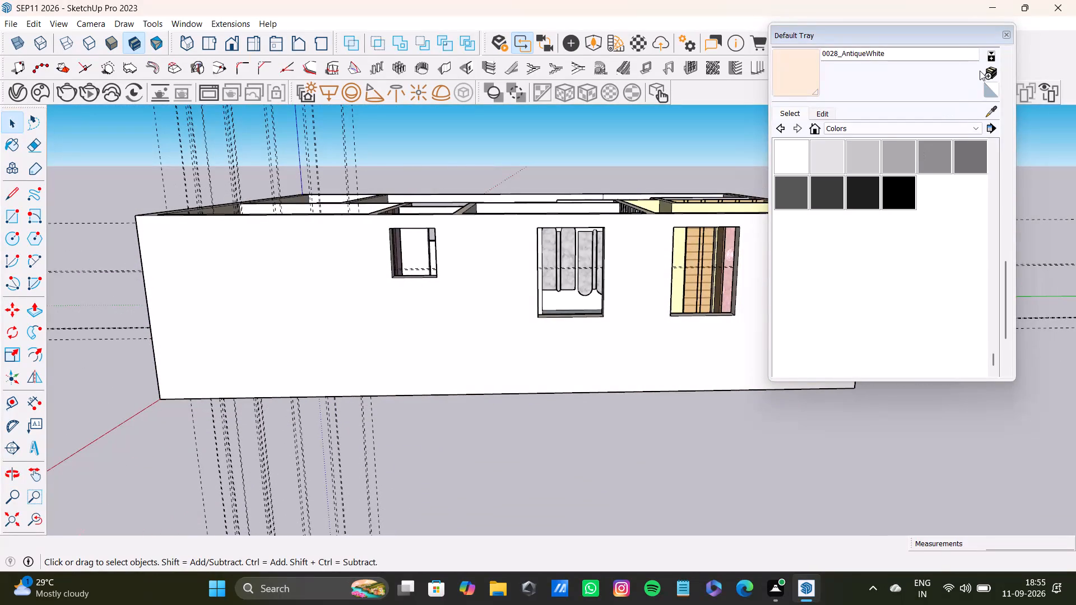
# Close the Default Tray.
pyautogui.click(1006, 39)
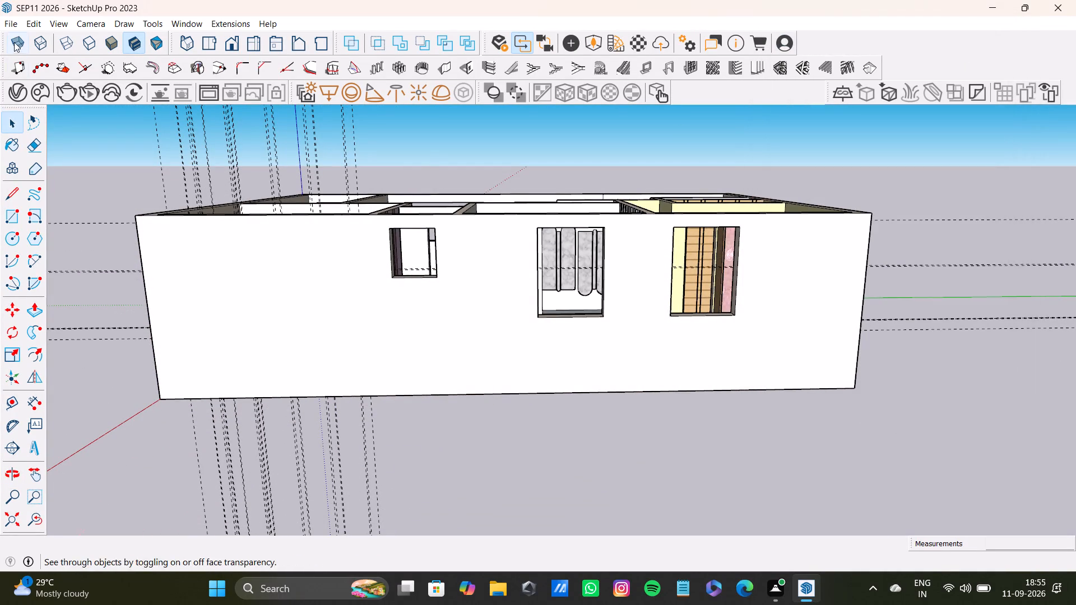
# Start a model import and browse the STEV, Desktop, Documents and DOWNLOAD IMAGESS folders for a window model.
pyautogui.click(18, 26)
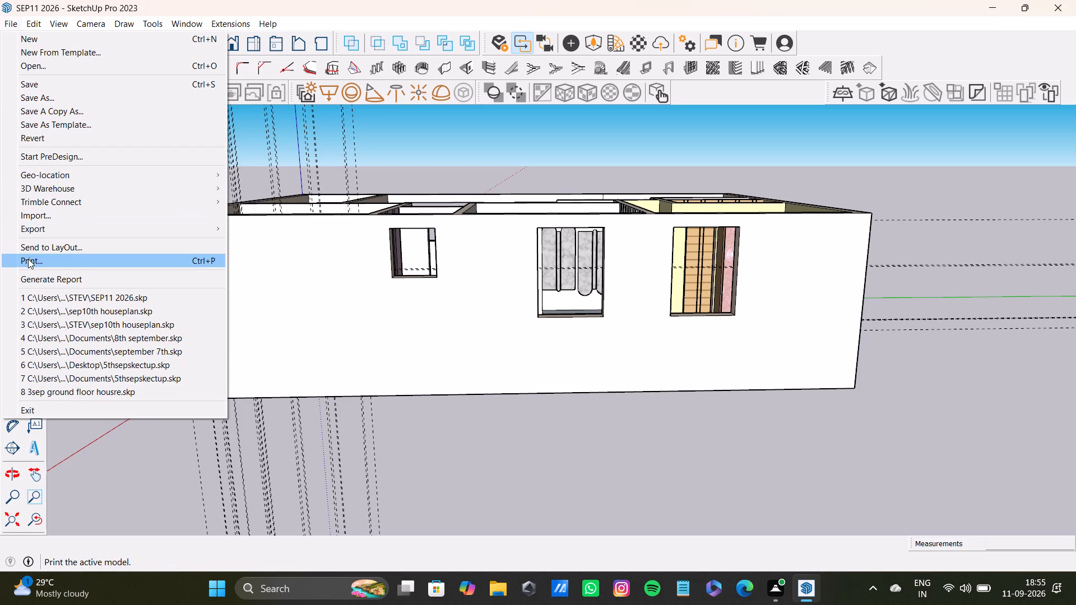
pyautogui.click(26, 230)
pyautogui.click(141, 215)
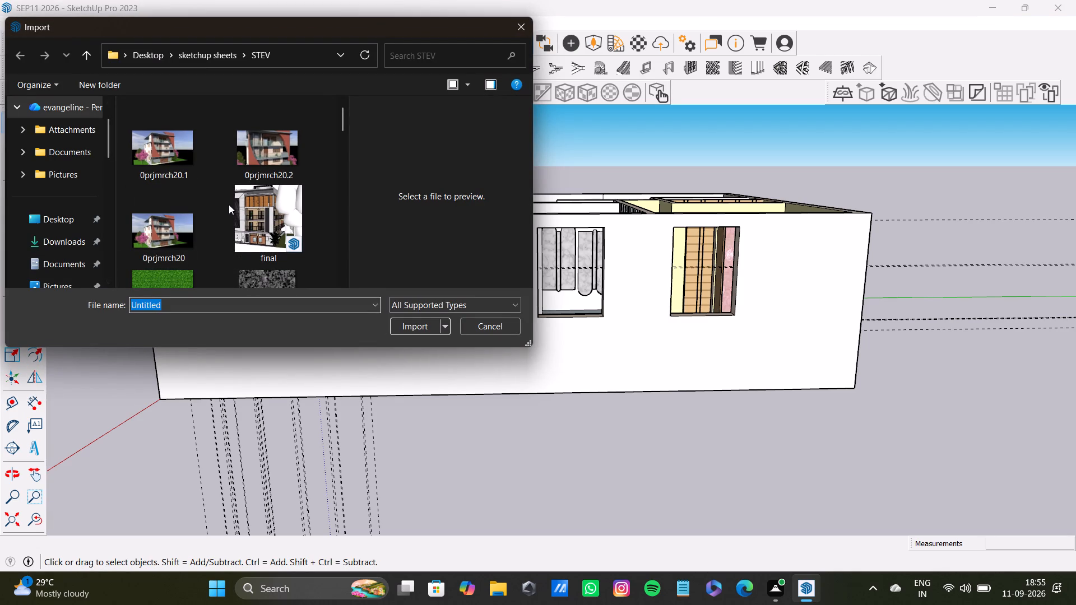
pyautogui.scroll(-13, 225, 211)
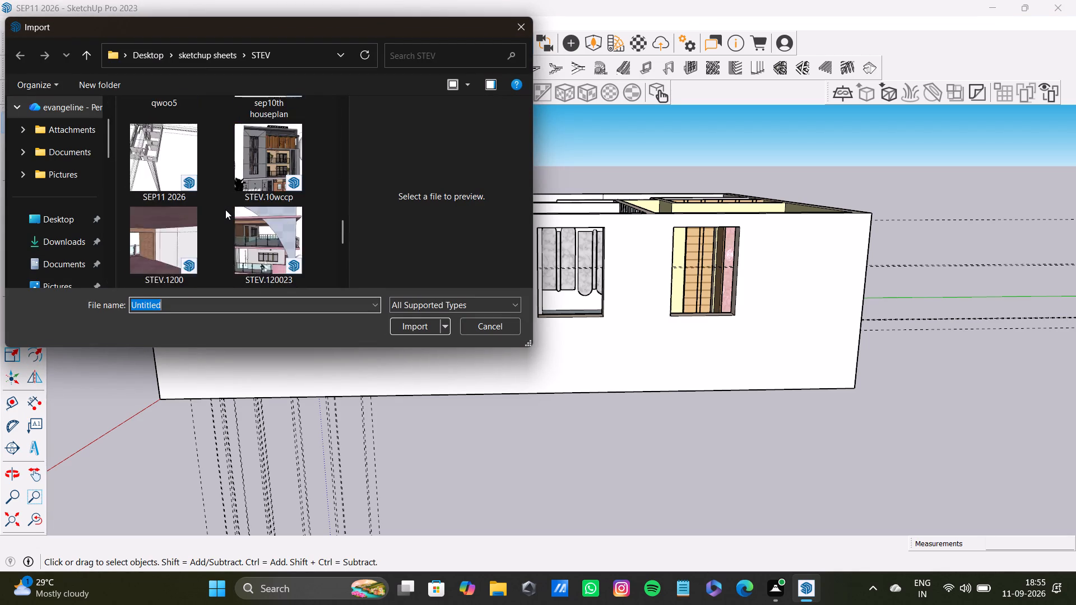
pyautogui.scroll(-6, 225, 210)
pyautogui.scroll(13, 225, 210)
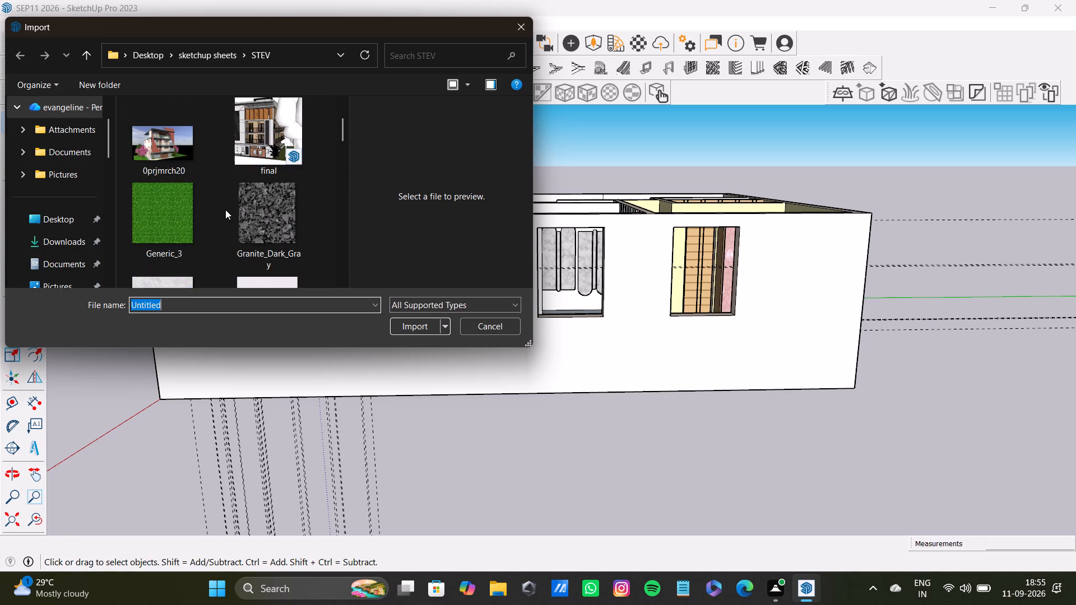
pyautogui.scroll(6, 225, 210)
pyautogui.scroll(4, 59, 218)
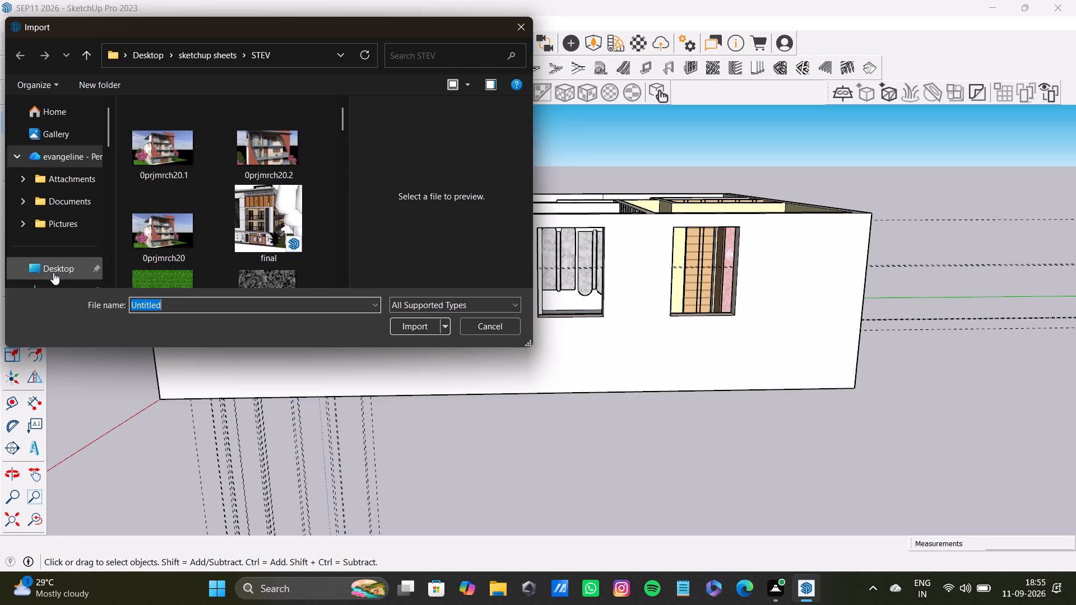
pyautogui.click(53, 272)
pyautogui.scroll(-14, 193, 216)
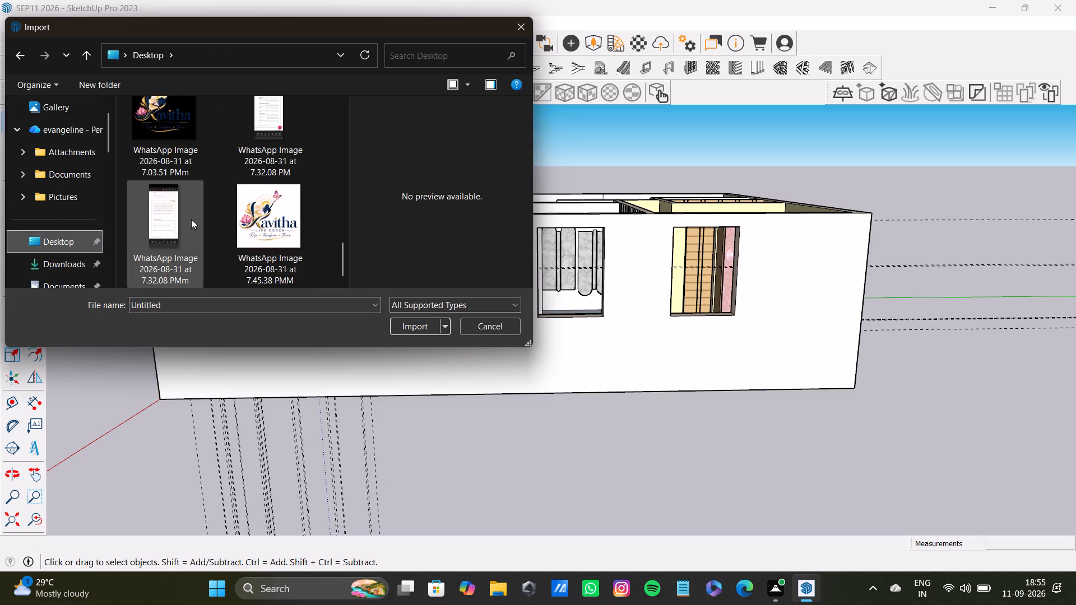
pyautogui.scroll(-9, 191, 219)
pyautogui.scroll(2, 68, 224)
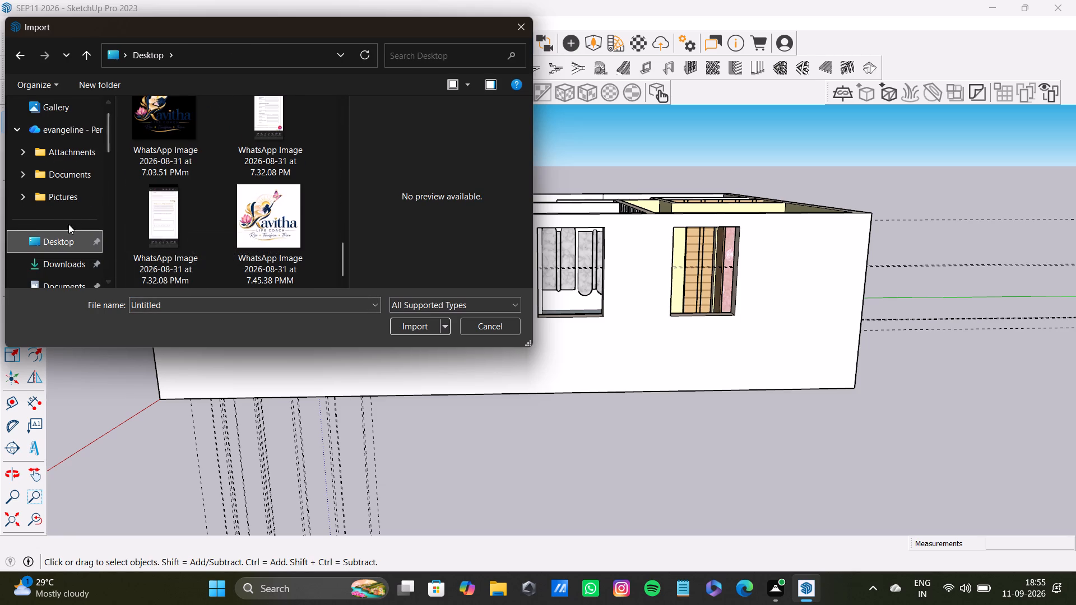
pyautogui.scroll(6, 68, 224)
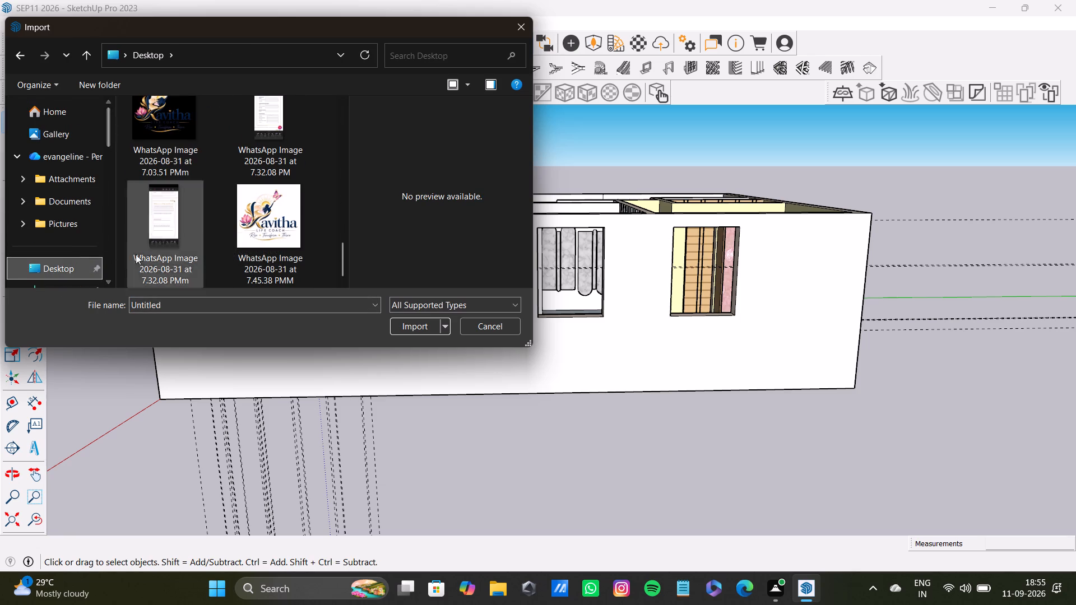
pyautogui.scroll(7, 262, 214)
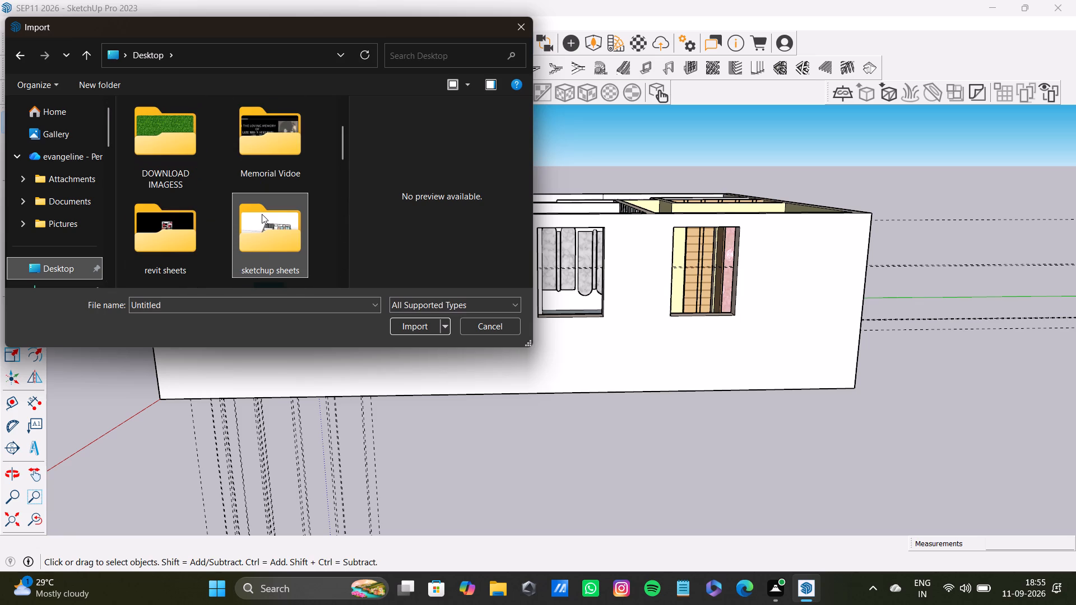
pyautogui.scroll(-10, 262, 215)
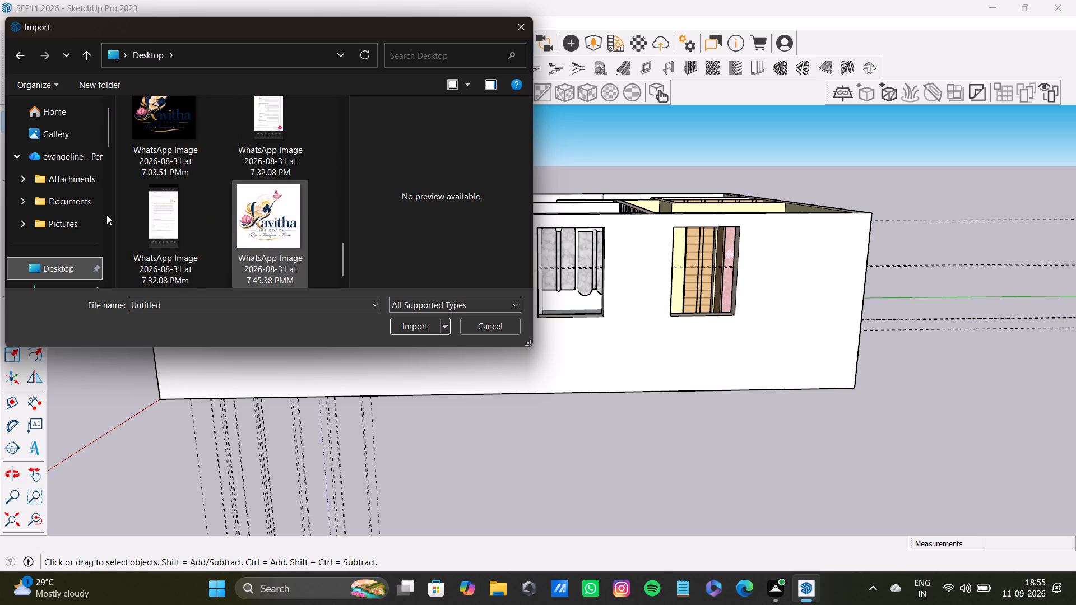
pyautogui.click(55, 201)
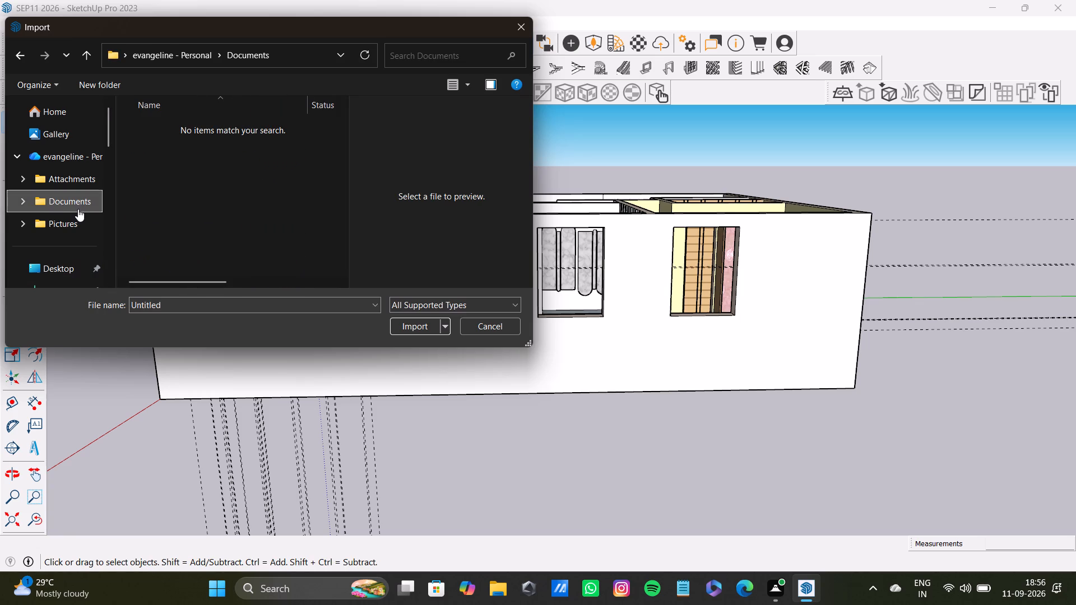
pyautogui.scroll(-3, 77, 204)
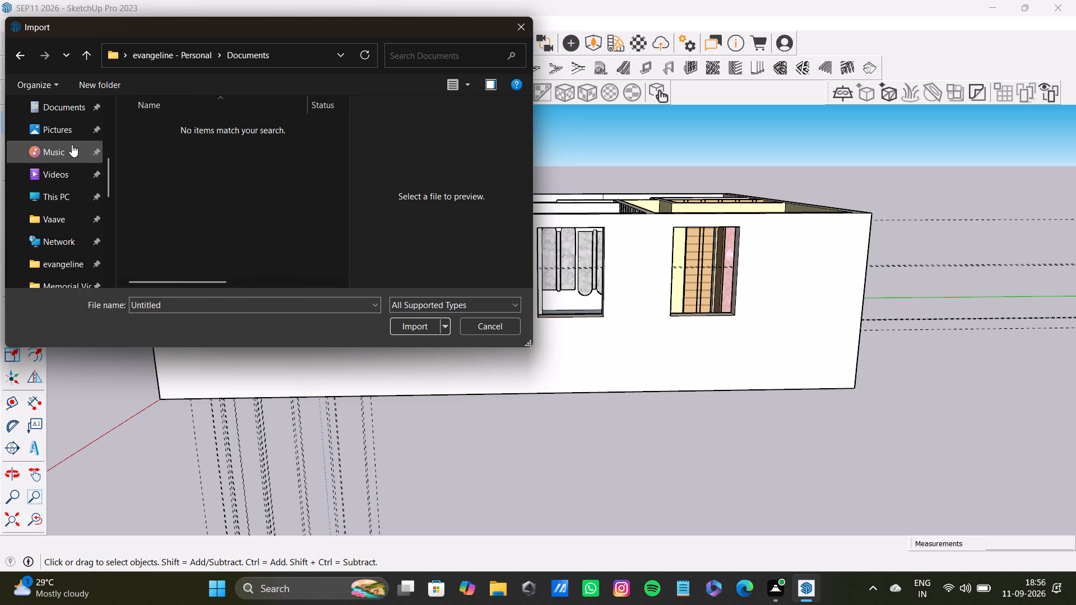
pyautogui.scroll(-3, 64, 224)
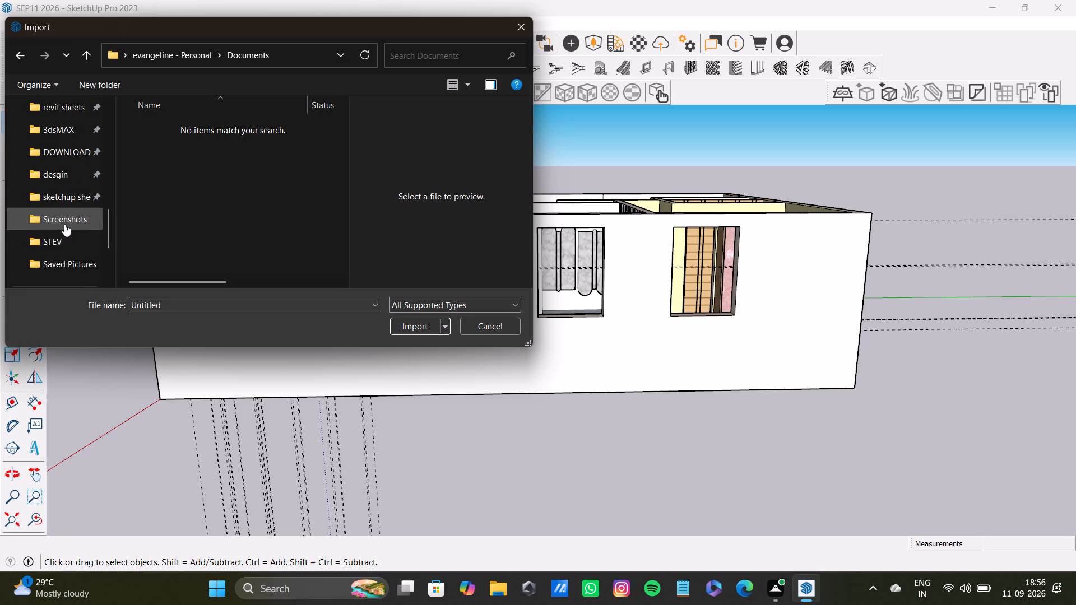
pyautogui.click(69, 151)
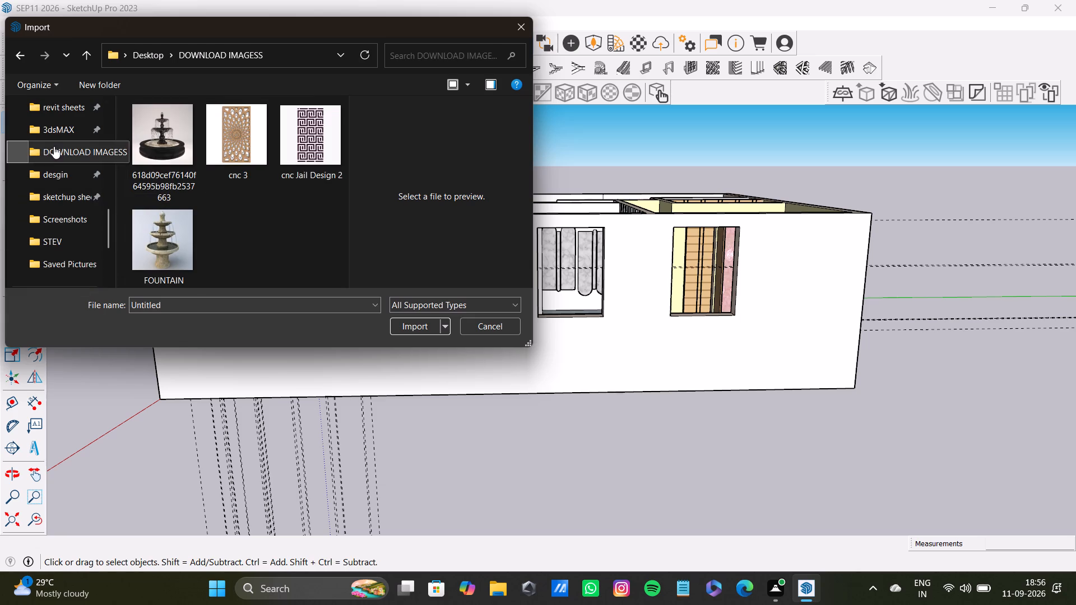
pyautogui.scroll(2, 54, 142)
pyautogui.scroll(-1, 57, 192)
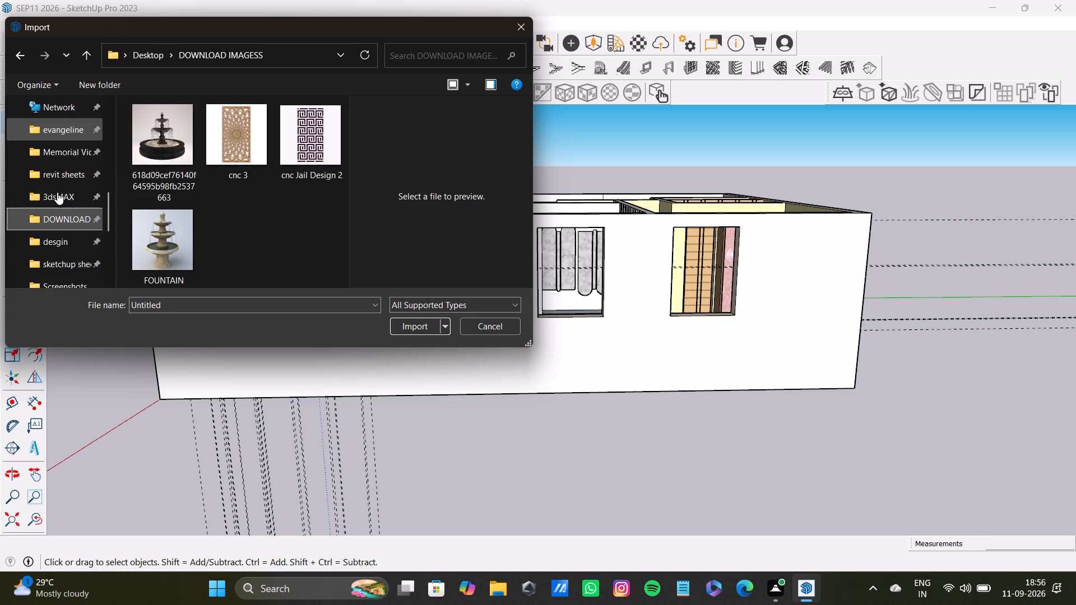
pyautogui.scroll(-2, 78, 240)
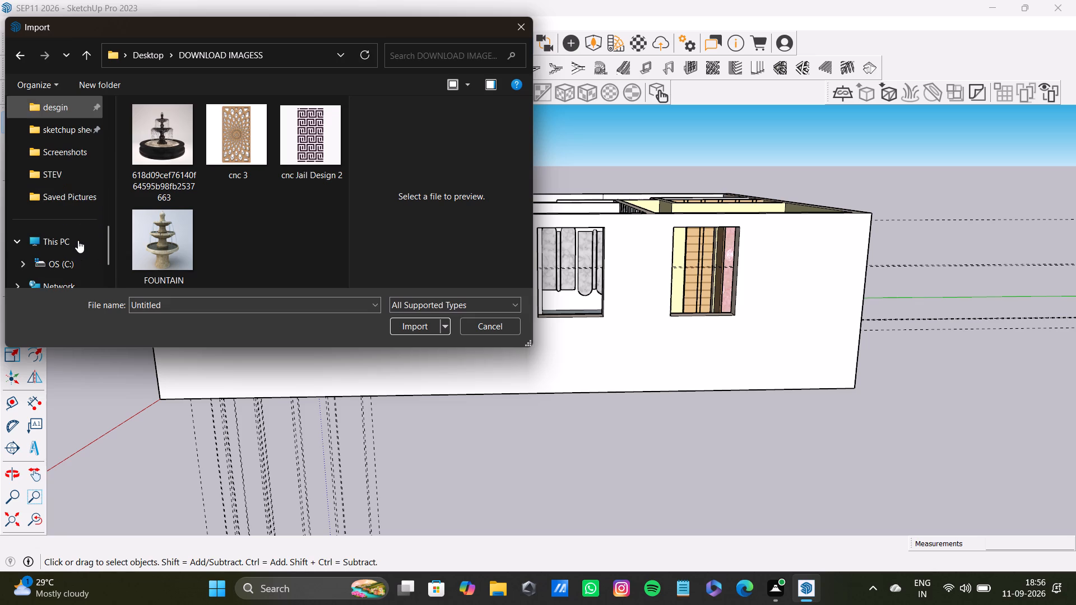
pyautogui.scroll(-1, 78, 240)
pyautogui.scroll(4, 78, 240)
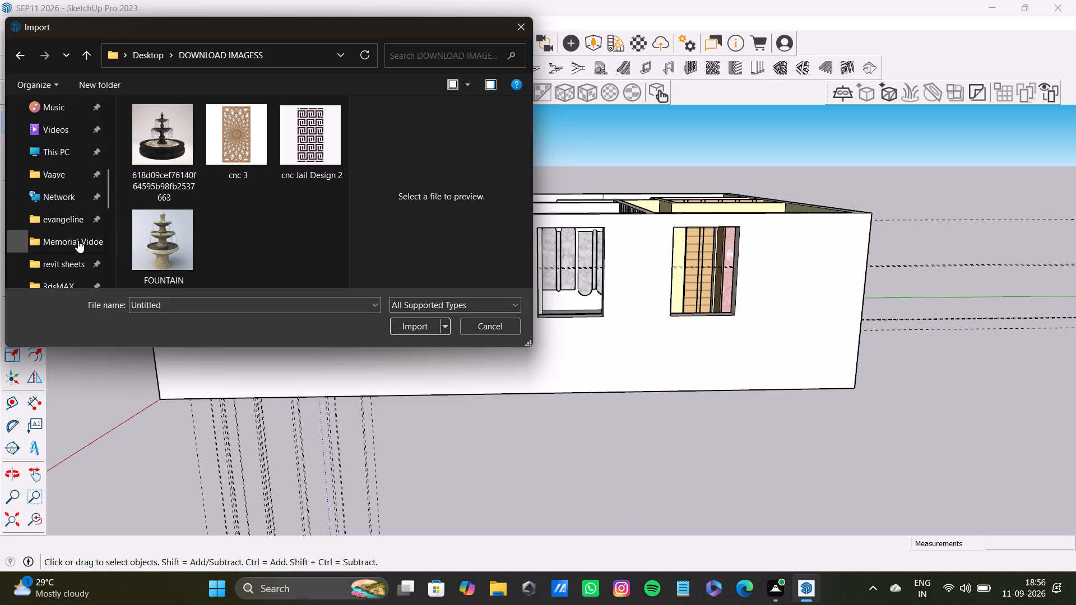
pyautogui.scroll(3, 78, 240)
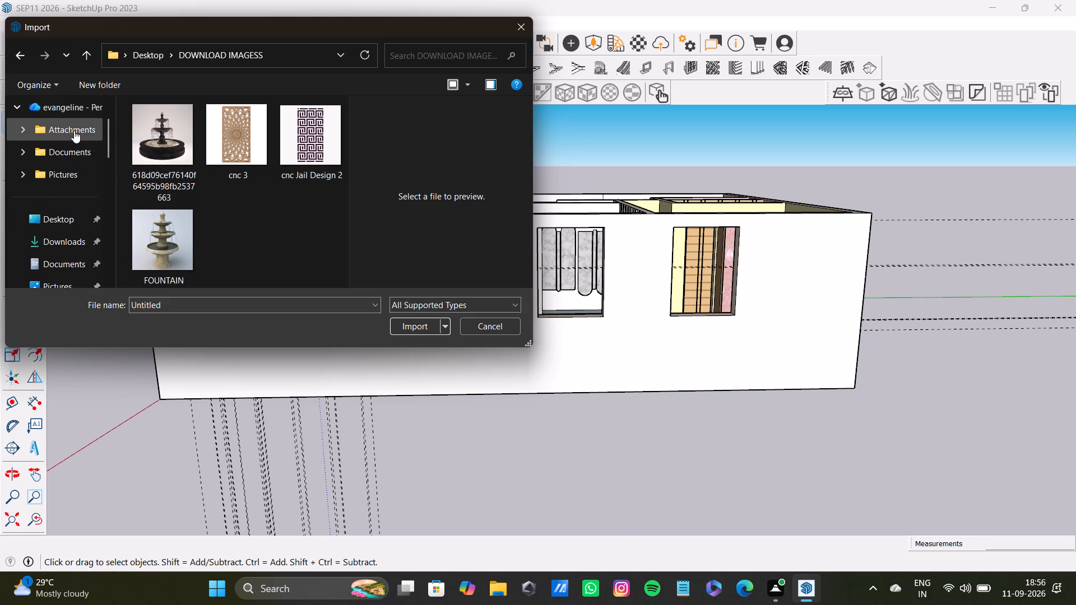
# Import the jendela window component from the Downloads folder and place it on the open ground beside the house.
pyautogui.click(63, 240)
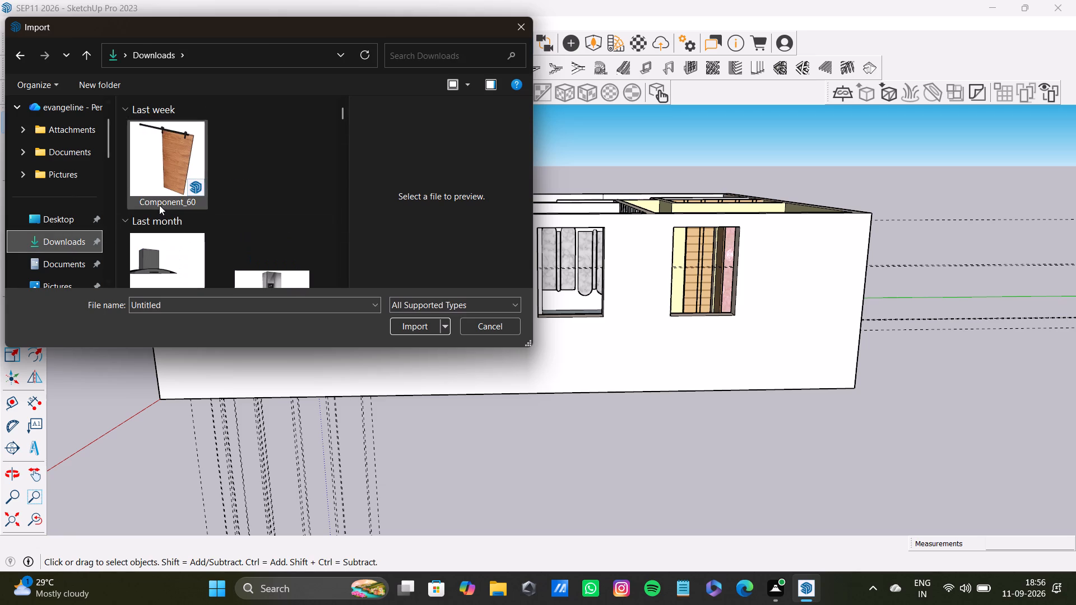
pyautogui.scroll(-9, 211, 208)
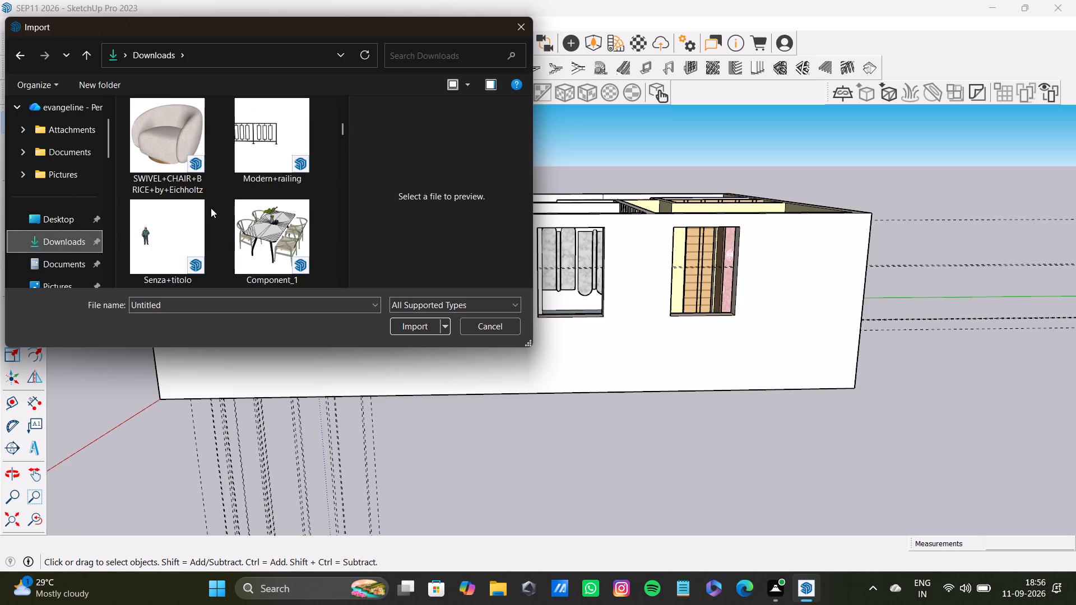
pyautogui.scroll(-2, 211, 208)
pyautogui.scroll(1, 211, 208)
pyautogui.scroll(-8, 211, 208)
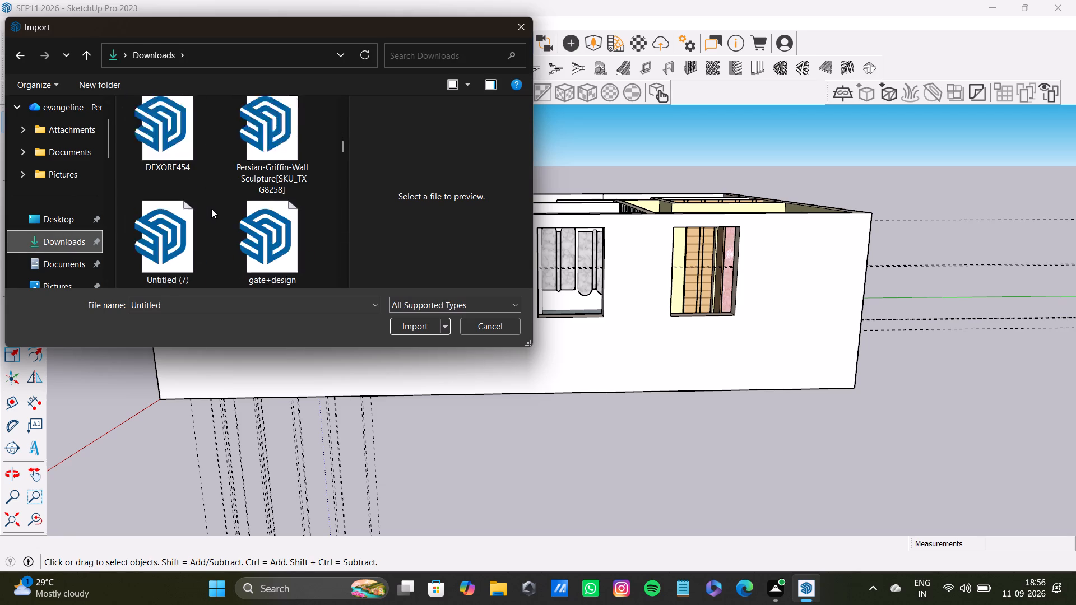
pyautogui.scroll(-4, 211, 208)
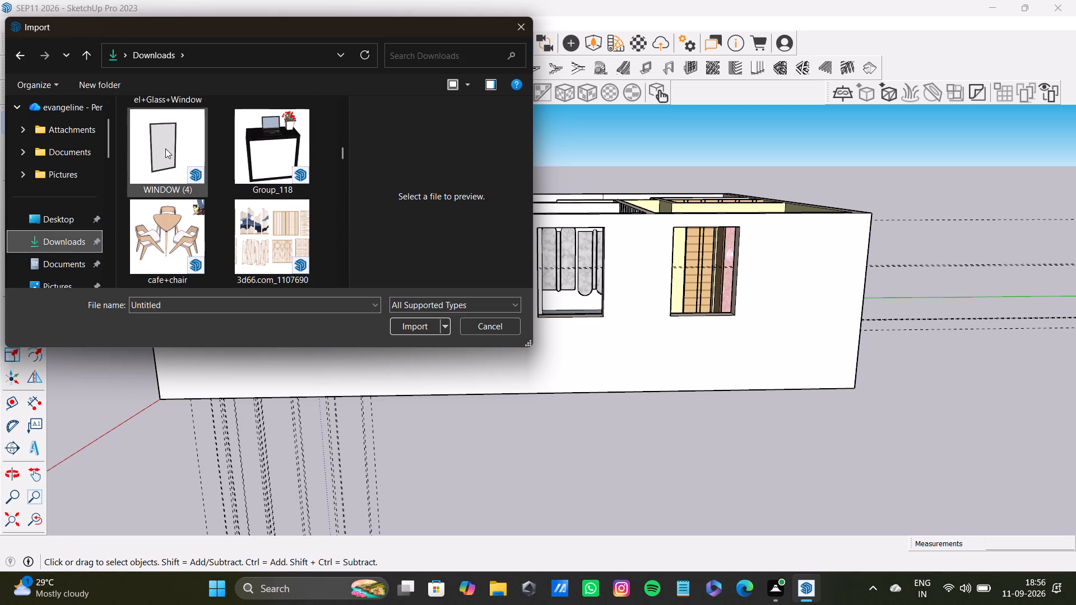
pyautogui.scroll(7, 164, 173)
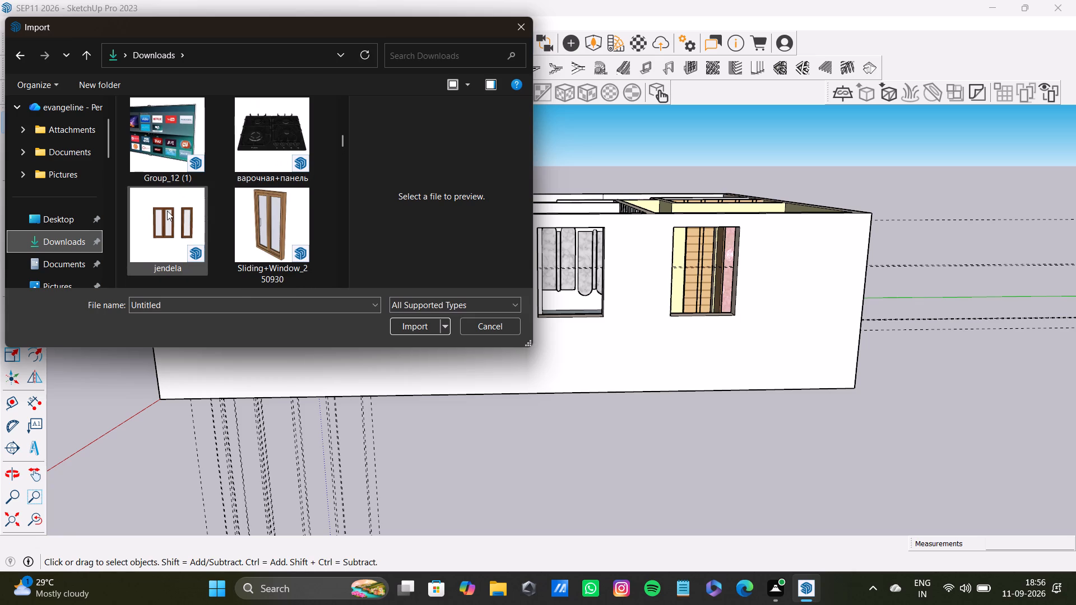
pyautogui.click(167, 211)
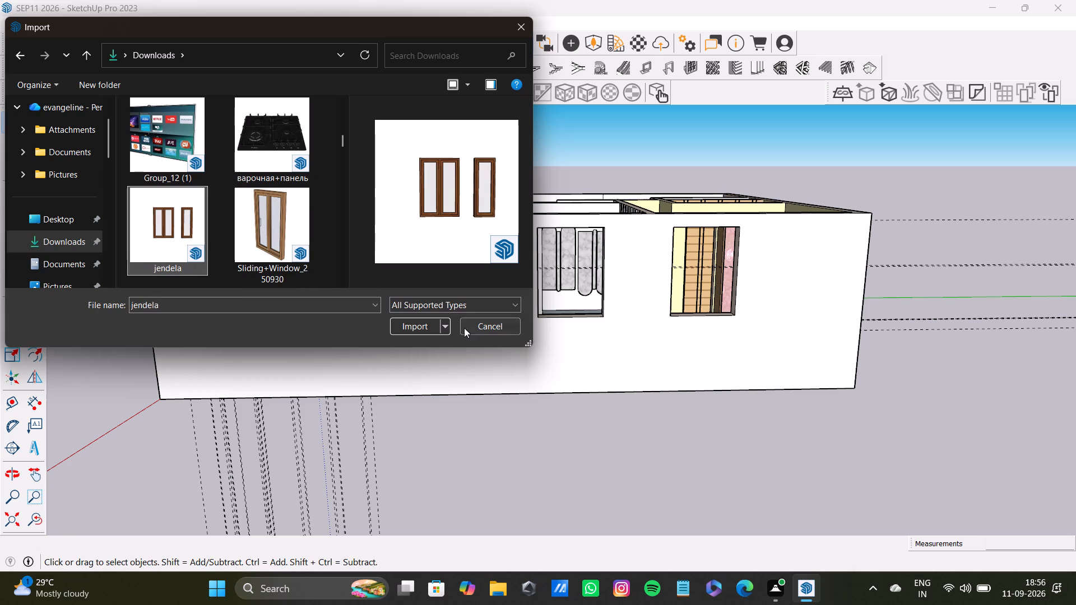
pyautogui.click(418, 325)
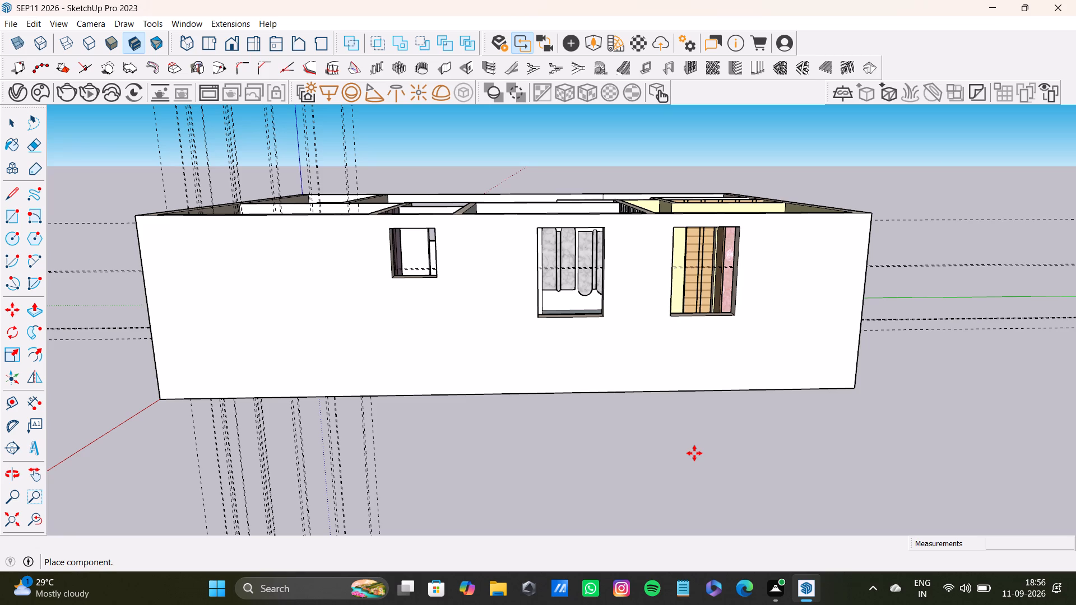
pyautogui.scroll(-9, 815, 404)
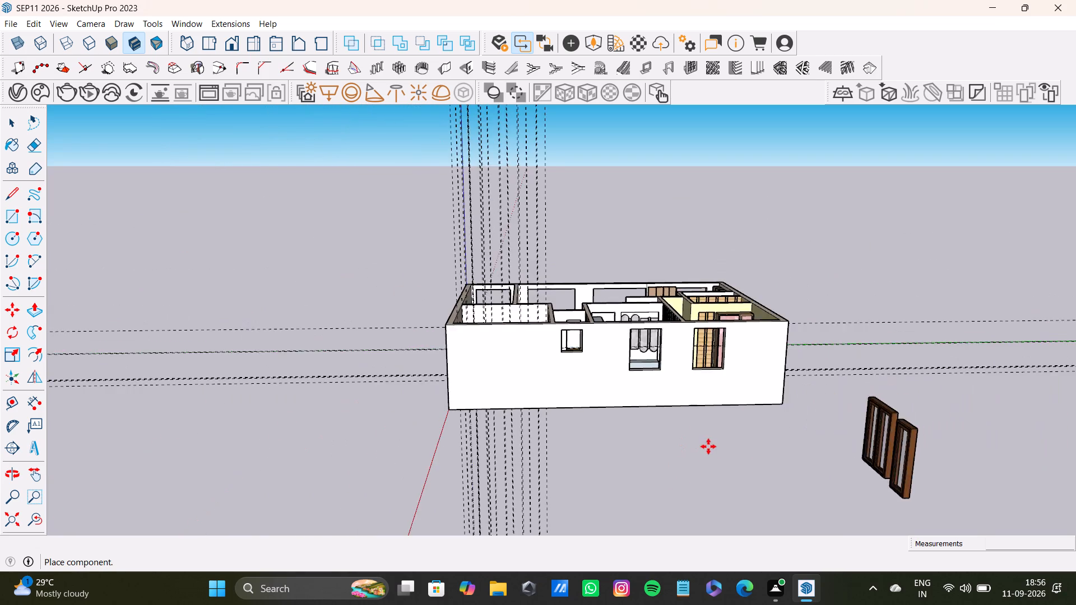
pyautogui.keyDown('shift'); pyautogui.moveTo(708, 443); pyautogui.dragTo(480, 323, button='middle'); pyautogui.keyUp('shift')
pyautogui.moveTo(502, 346); pyautogui.dragTo(614, 374, button='middle')
pyautogui.click(688, 328)
pyautogui.press('space')
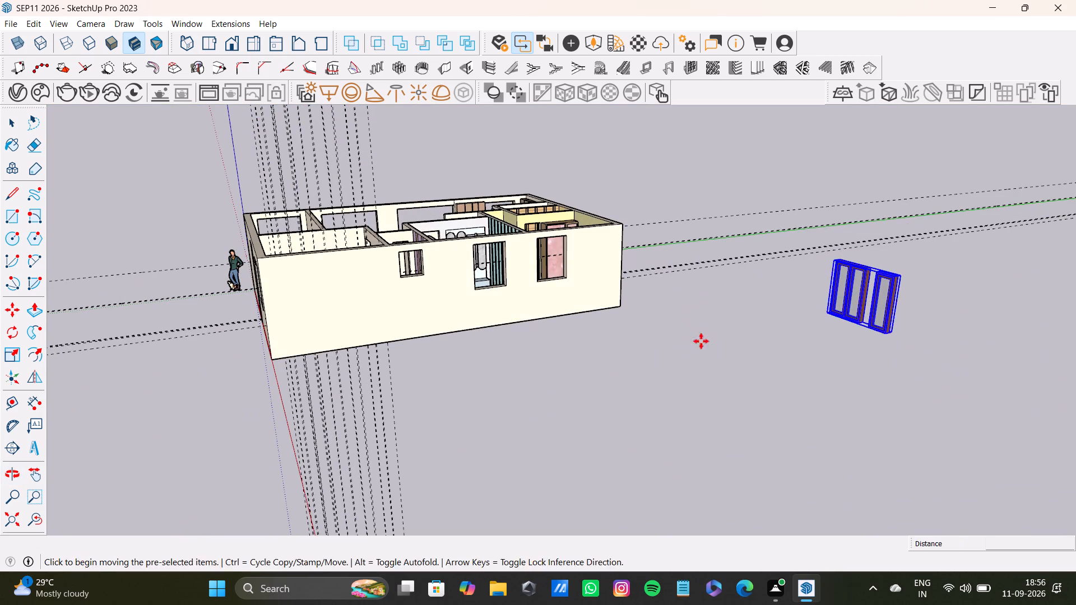
# Inside the imported window component, copy the wooden double-pane frame to open ground about 7' away from the original.
pyautogui.scroll(7, 815, 338)
pyautogui.keyDown('shift'); pyautogui.moveTo(804, 288); pyautogui.dragTo(497, 319, button='middle'); pyautogui.keyUp('shift')
pyautogui.moveTo(470, 331); pyautogui.dragTo(755, 350, button='middle')
pyautogui.press('space')
pyautogui.scroll(2, 759, 315)
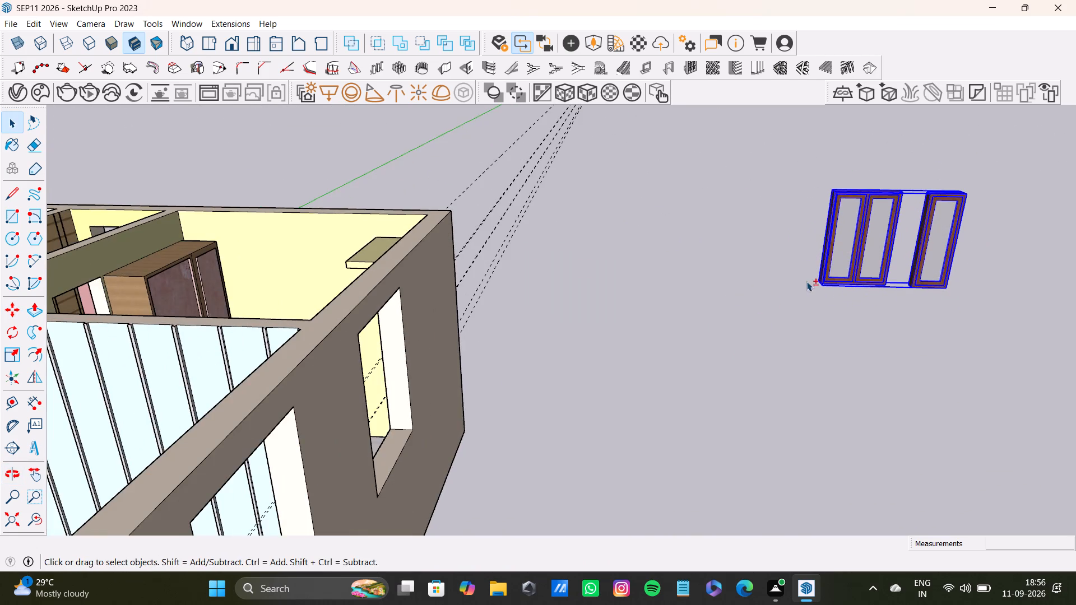
pyautogui.keyDown('shift'); pyautogui.moveTo(806, 281); pyautogui.dragTo(449, 302, button='middle'); pyautogui.keyUp('shift')
pyautogui.press('space')
pyautogui.click(611, 269)
pyautogui.scroll(5, 507, 232)
pyautogui.moveTo(417, 169); pyautogui.dragTo(578, 429)
pyautogui.tripleClick(546, 324)
pyautogui.click(546, 326)
pyautogui.moveTo(407, 161); pyautogui.dragTo(549, 392)
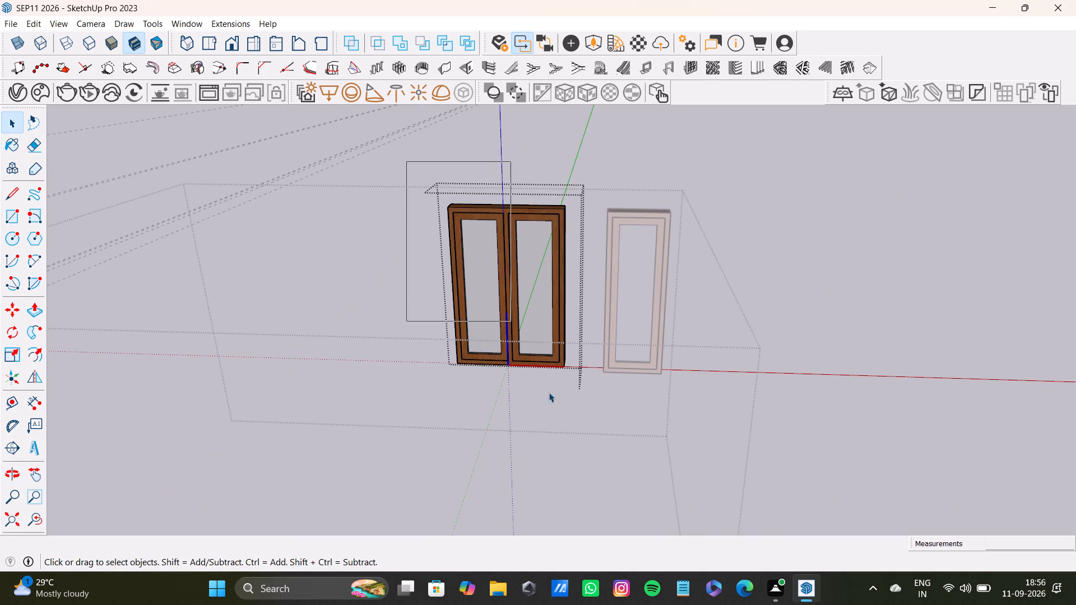
pyautogui.moveTo(549, 392); pyautogui.dragTo(582, 460)
pyautogui.press('m')
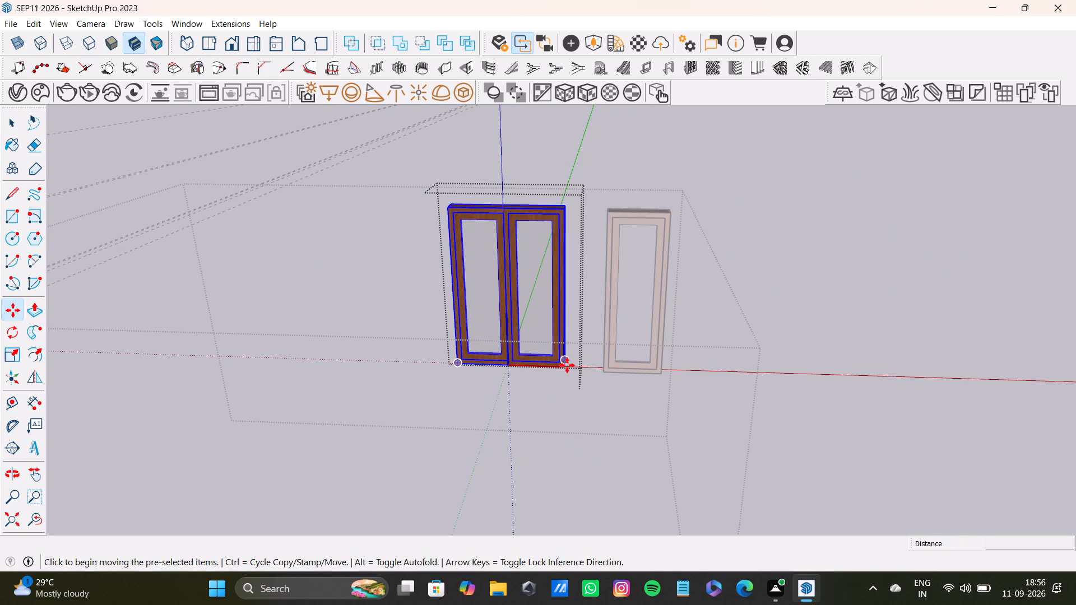
pyautogui.click(563, 366)
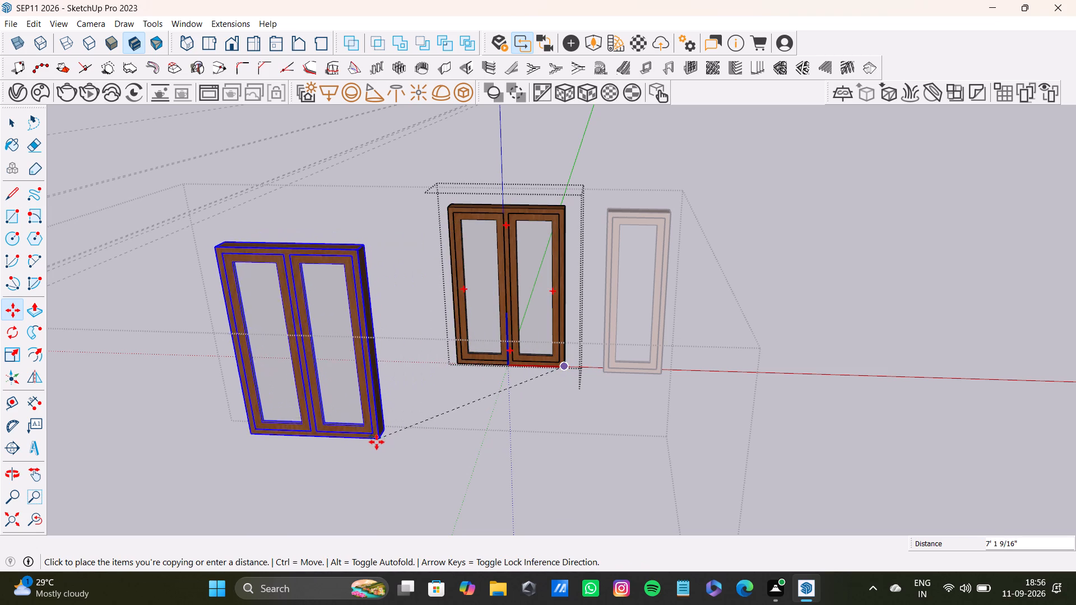
pyautogui.click(375, 448)
# Rotate the copied double-pane frame 90 degrees about its vertical edge.
pyautogui.scroll(-3, 375, 449)
pyautogui.keyDown('shift'); pyautogui.moveTo(375, 450); pyautogui.dragTo(466, 333, button='middle'); pyautogui.keyUp('shift')
pyautogui.moveTo(466, 334); pyautogui.dragTo(465, 445, button='middle')
pyautogui.press('q')
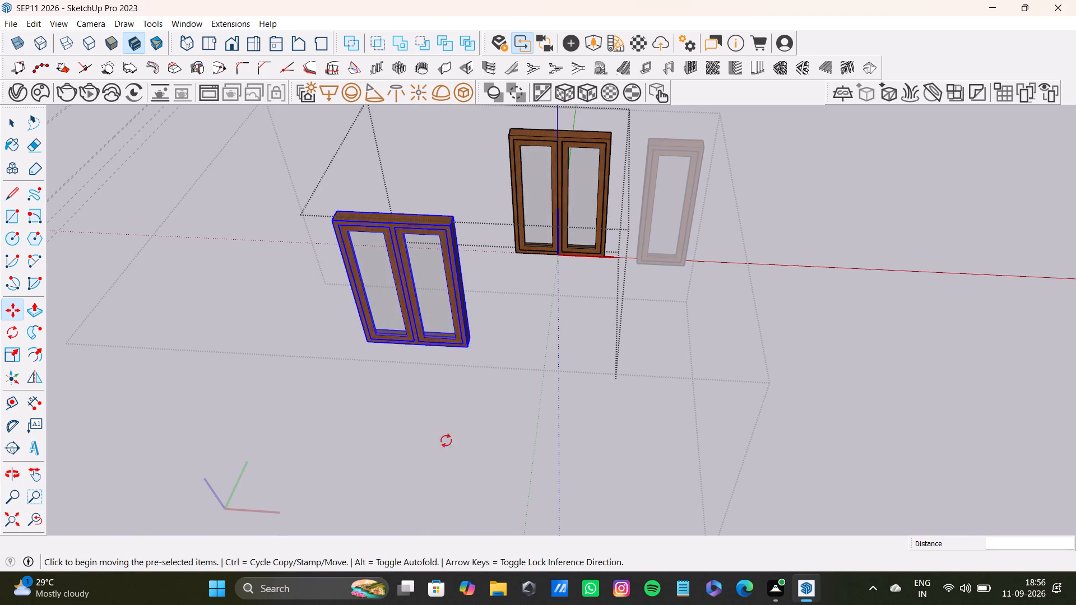
pyautogui.click(335, 224)
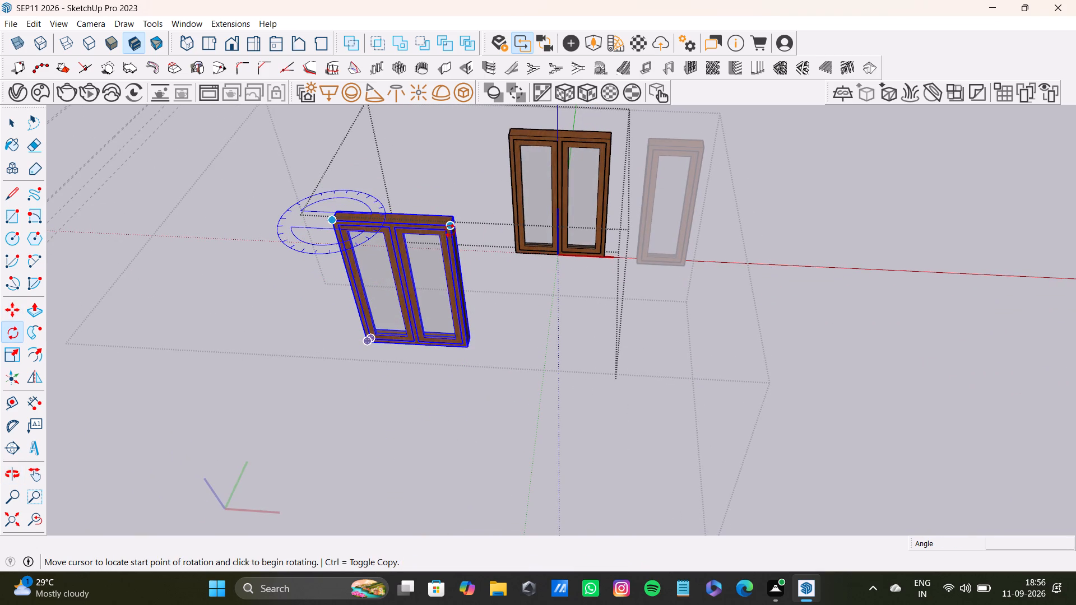
pyautogui.click(449, 231)
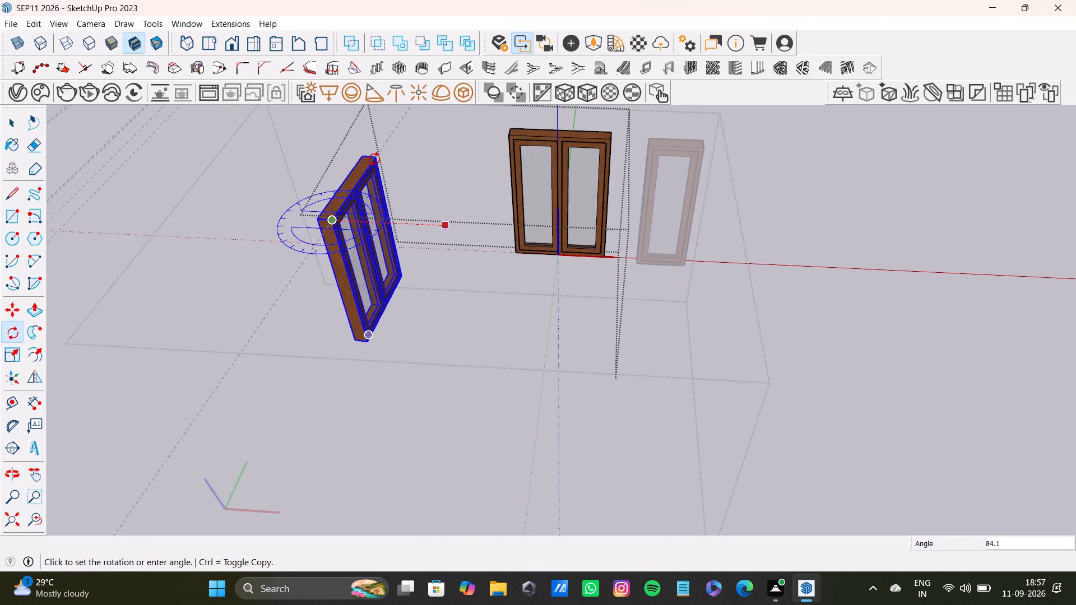
pyautogui.write('90')
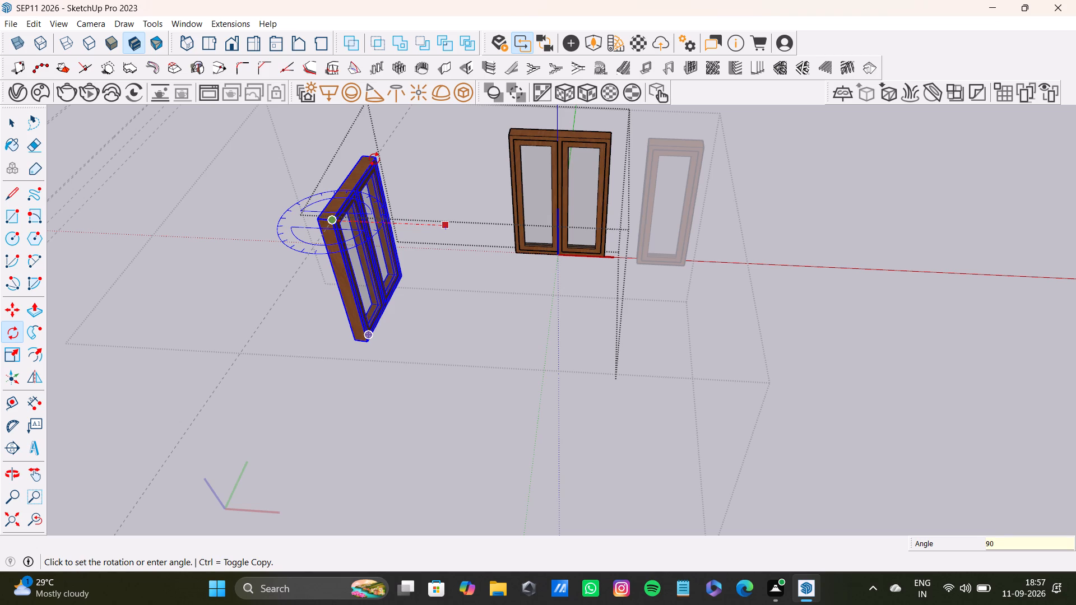
pyautogui.press("'")
pyautogui.press('Return')
# Copy the rotated frame into the opening nearest the corner of the long exterior wall, aligned to its bottom corner.
pyautogui.scroll(-4, 368, 302)
pyautogui.press('space')
pyautogui.scroll(-1, 453, 362)
pyautogui.moveTo(453, 362); pyautogui.dragTo(184, 398, button='middle')
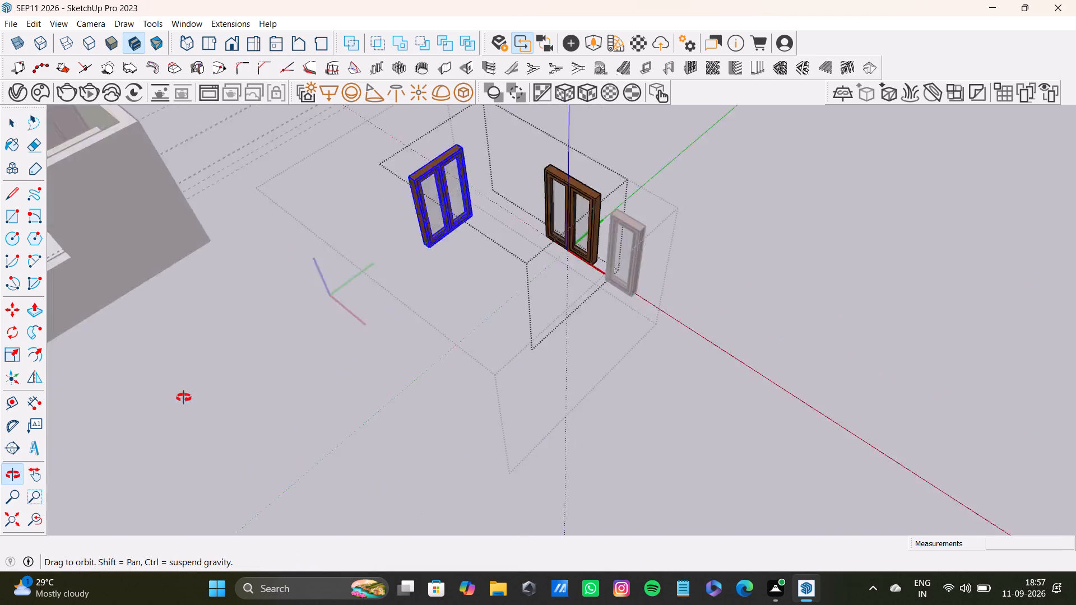
pyautogui.moveTo(184, 398); pyautogui.dragTo(179, 389, button='middle')
pyautogui.scroll(4, 546, 336)
pyautogui.keyDown('shift'); pyautogui.moveTo(554, 308); pyautogui.dragTo(579, 497, button='middle'); pyautogui.keyUp('shift')
pyautogui.moveTo(590, 450); pyautogui.dragTo(353, 429, button='middle')
pyautogui.scroll(2, 373, 357)
pyautogui.keyDown('shift'); pyautogui.moveTo(395, 311); pyautogui.dragTo(629, 435, button='middle'); pyautogui.keyUp('shift')
pyautogui.scroll(2, 657, 425)
pyautogui.press('m')
pyautogui.click(625, 355)
pyautogui.scroll(-3, 350, 305)
pyautogui.keyDown('shift'); pyautogui.moveTo(297, 248); pyautogui.dragTo(642, 459, button='middle'); pyautogui.keyUp('shift')
pyautogui.scroll(3, 663, 410)
pyautogui.keyDown('shift'); pyautogui.moveTo(709, 336); pyautogui.dragTo(516, 395, button='middle'); pyautogui.keyUp('shift')
pyautogui.scroll(8, 521, 390)
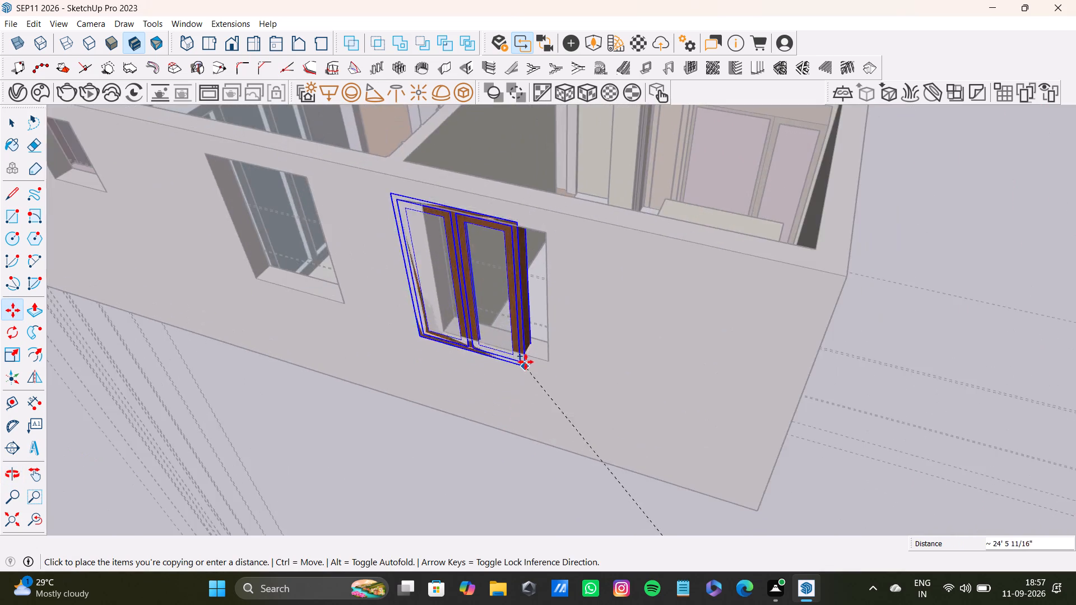
pyautogui.scroll(4, 526, 362)
pyautogui.moveTo(526, 353); pyautogui.dragTo(595, 315, button='middle')
pyautogui.scroll(2, 601, 310)
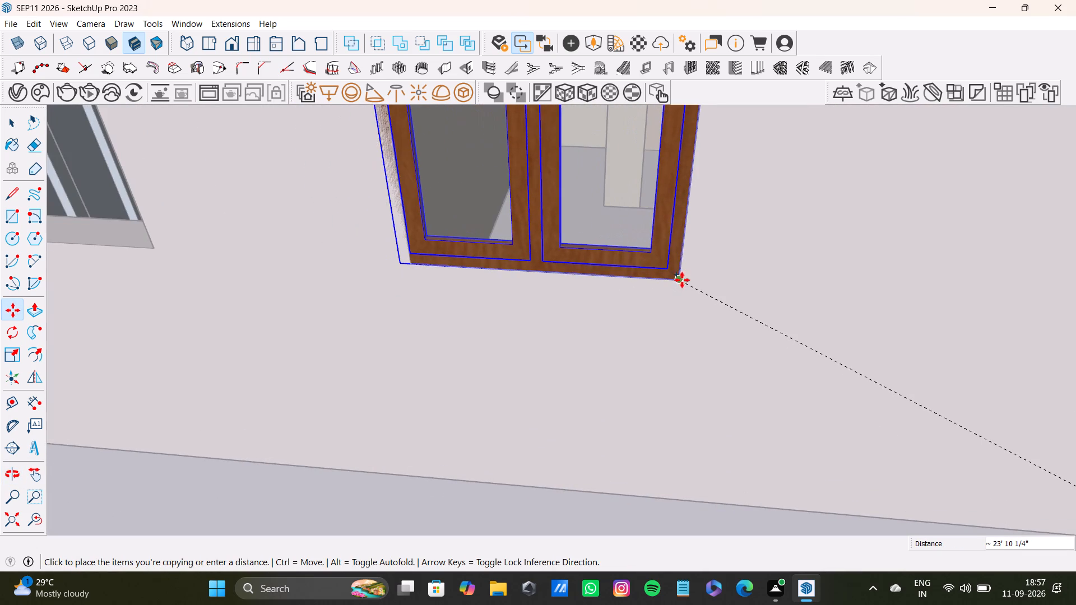
pyautogui.click(682, 280)
# Scale the placed window's width to about 0.96 and reduce its height and depth to fit the corner-end opening.
pyautogui.scroll(-8, 463, 279)
pyautogui.keyDown('shift'); pyautogui.moveTo(468, 268); pyautogui.dragTo(453, 403, button='middle'); pyautogui.keyUp('shift')
pyautogui.press('s')
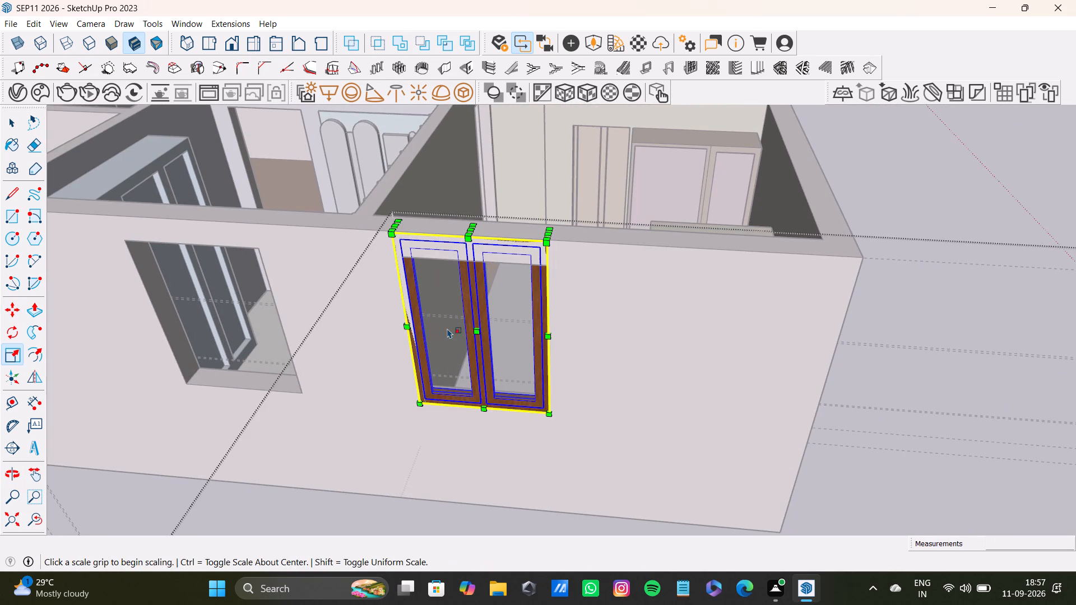
pyautogui.click(414, 319)
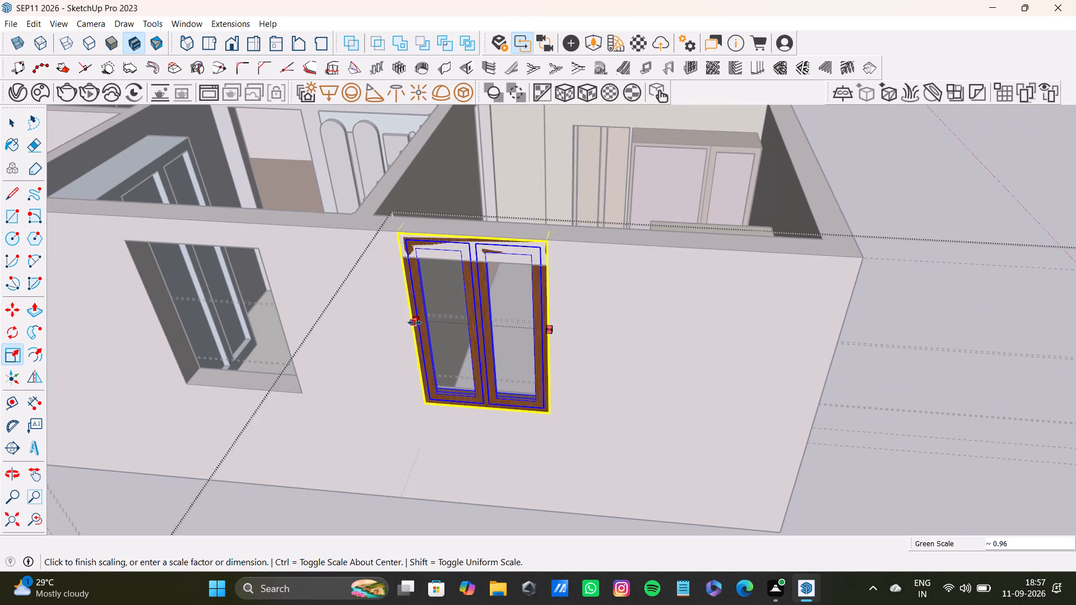
pyautogui.moveTo(474, 230); pyautogui.dragTo(470, 255)
pyautogui.middleClick(457, 350)
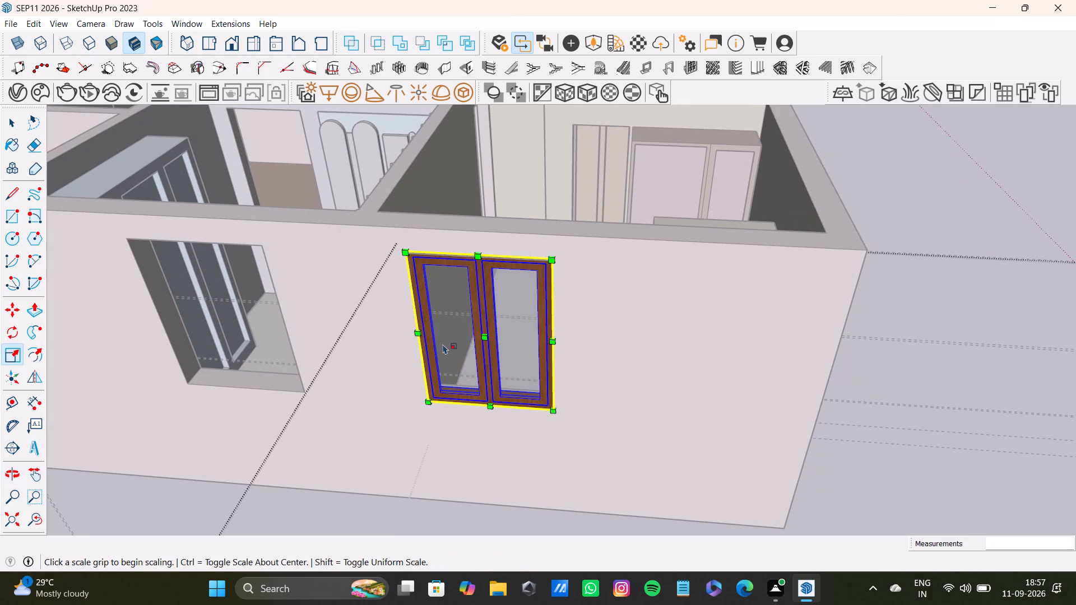
pyautogui.moveTo(486, 340); pyautogui.dragTo(489, 334)
pyautogui.press('space')
# Copy the fitted window into the middle opening of the same exterior wall, aligning it to the opening's bottom corner.
pyautogui.scroll(-8, 476, 359)
pyautogui.moveTo(473, 377); pyautogui.dragTo(522, 300, button='middle')
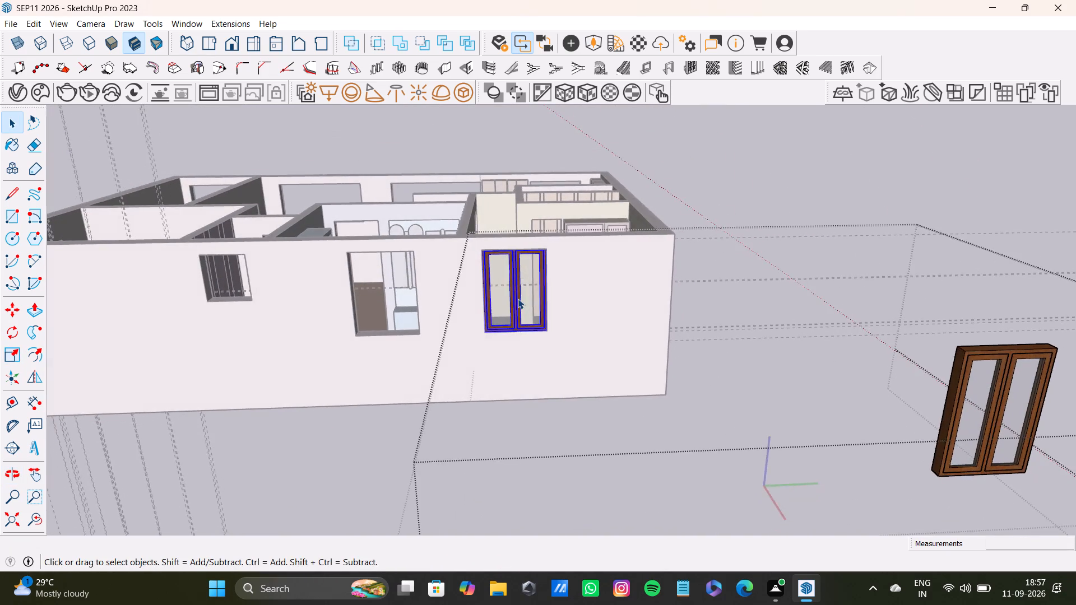
pyautogui.scroll(5, 518, 299)
pyautogui.press('m')
pyautogui.keyDown('ctrl'); pyautogui.click(566, 345); pyautogui.keyUp('ctrl')
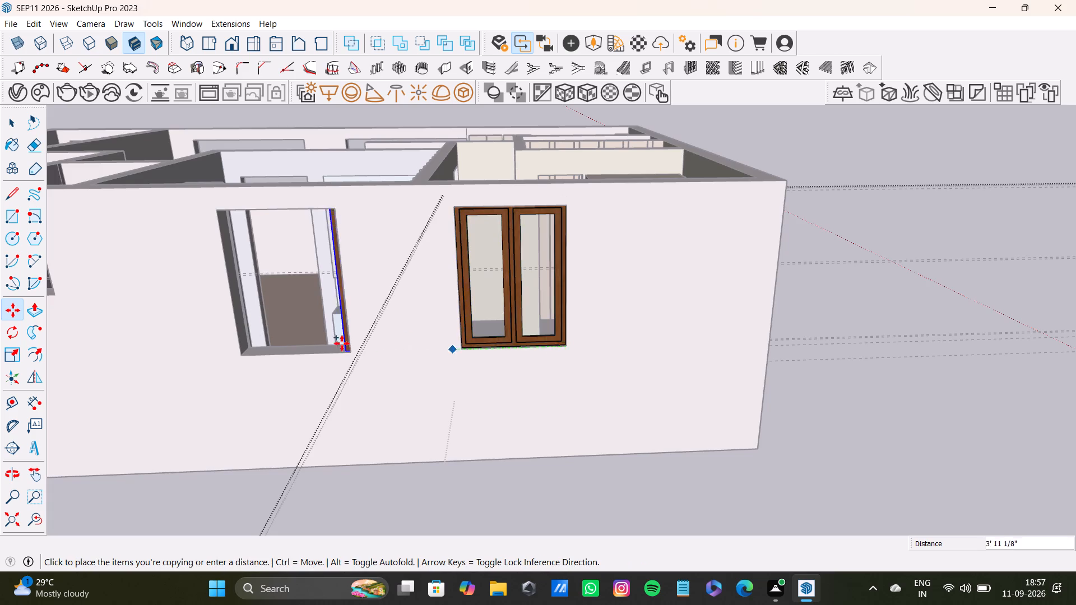
pyautogui.scroll(3, 327, 345)
pyautogui.moveTo(327, 346); pyautogui.dragTo(437, 355, button='middle')
pyautogui.moveTo(437, 355); pyautogui.dragTo(447, 402, button='middle')
pyautogui.scroll(3, 447, 404)
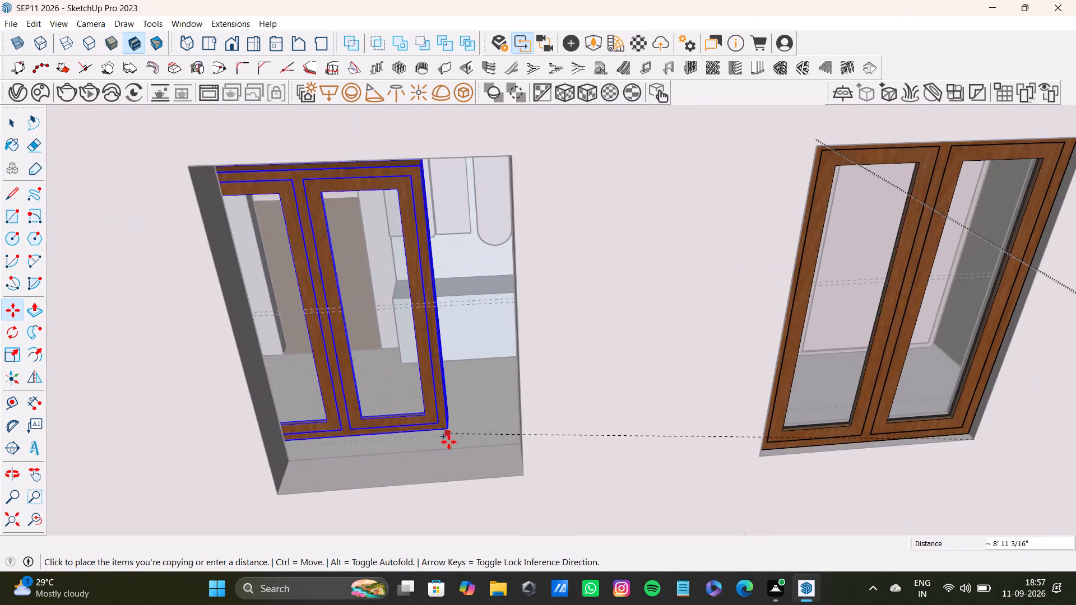
pyautogui.scroll(1, 449, 442)
pyautogui.moveTo(455, 461); pyautogui.dragTo(454, 411, button='middle')
pyautogui.scroll(1, 478, 421)
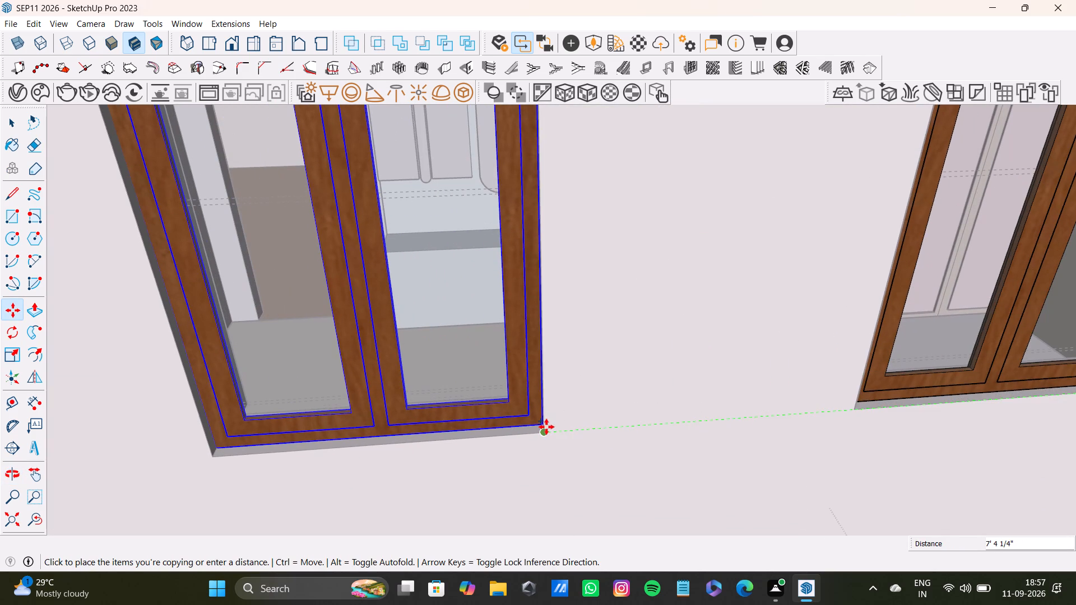
pyautogui.click(546, 427)
# Widen the middle window to fill its opening and scale its depth by 1.23.
pyautogui.scroll(-8, 512, 435)
pyautogui.keyDown('shift'); pyautogui.moveTo(453, 366); pyautogui.dragTo(476, 430, button='middle'); pyautogui.keyUp('shift')
pyautogui.scroll(6, 434, 397)
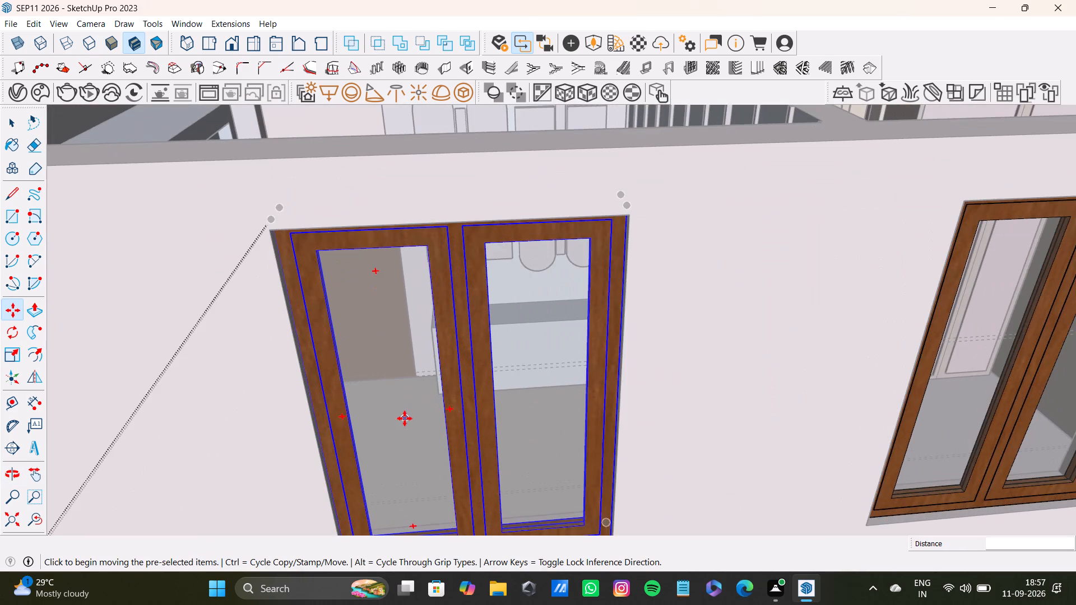
pyautogui.press('s')
pyautogui.scroll(3, 350, 435)
pyautogui.moveTo(346, 423); pyautogui.dragTo(353, 384, button='middle')
pyautogui.scroll(1, 298, 373)
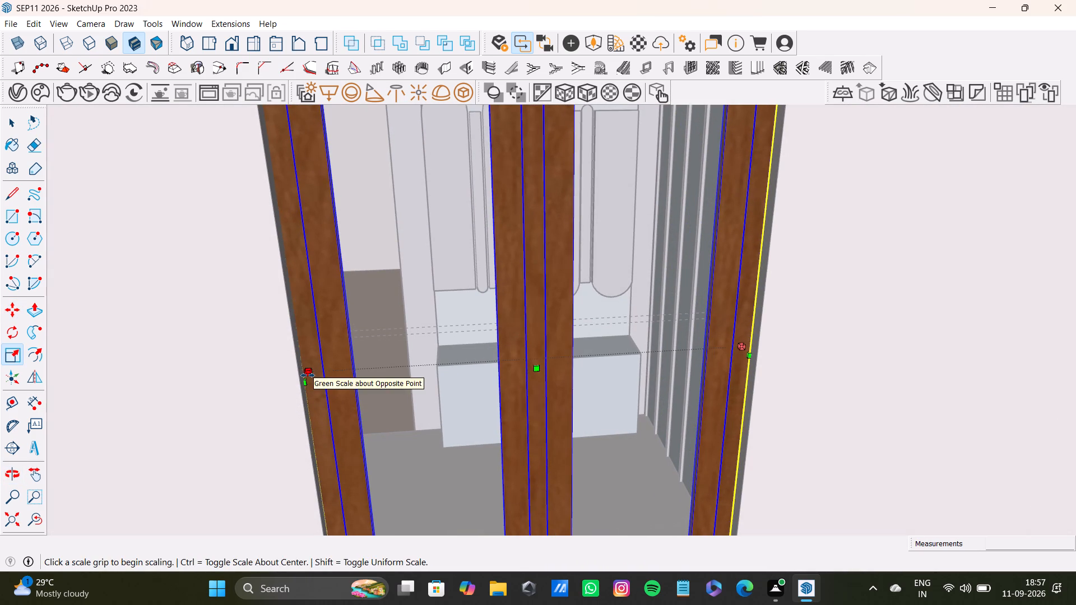
pyautogui.moveTo(308, 375); pyautogui.dragTo(296, 375)
pyautogui.scroll(-7, 305, 376)
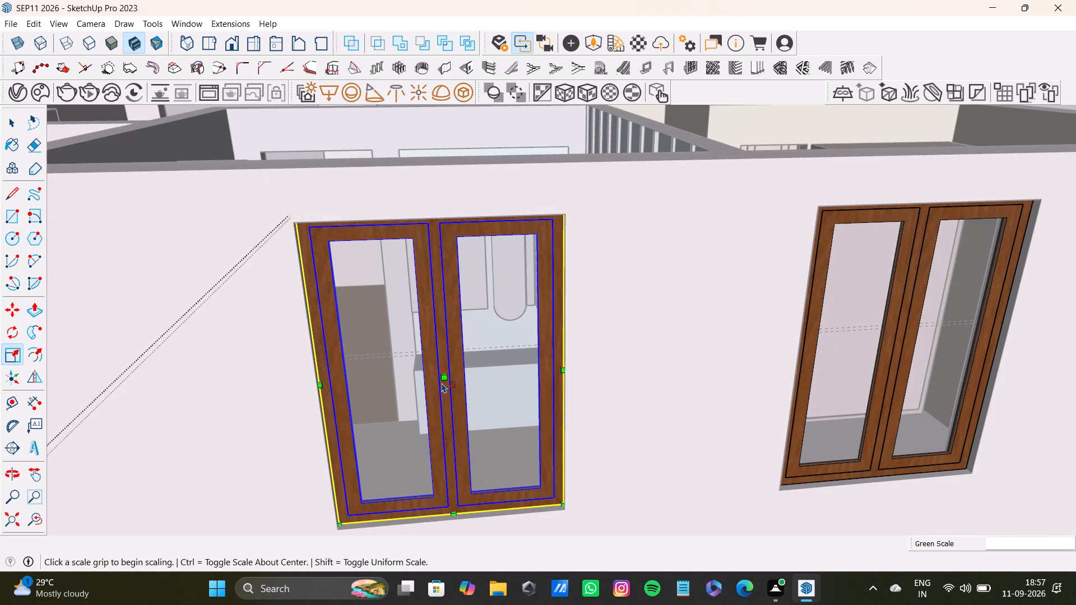
pyautogui.click(444, 379)
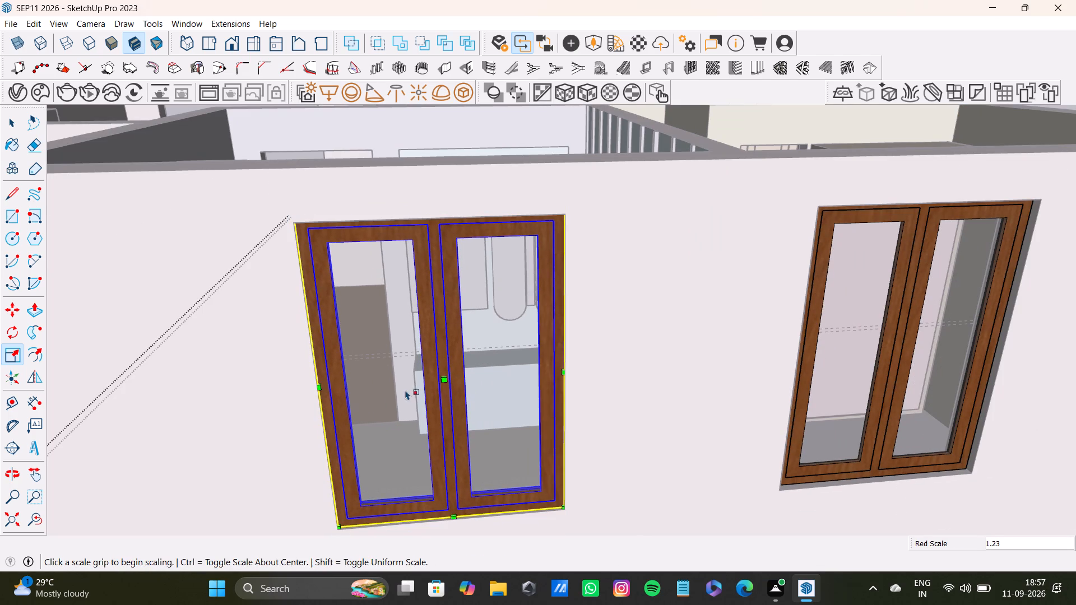
# Copy the middle window to the wide opening nearest the corner of the opposite long exterior wall.
pyautogui.keyDown('shift'); pyautogui.moveTo(400, 377); pyautogui.dragTo(400, 426, button='middle'); pyautogui.keyUp('shift')
pyautogui.scroll(-11, 401, 424)
pyautogui.middleClick(398, 411)
pyautogui.keyDown('shift'); pyautogui.moveTo(398, 411); pyautogui.dragTo(518, 388, button='middle'); pyautogui.keyUp('shift')
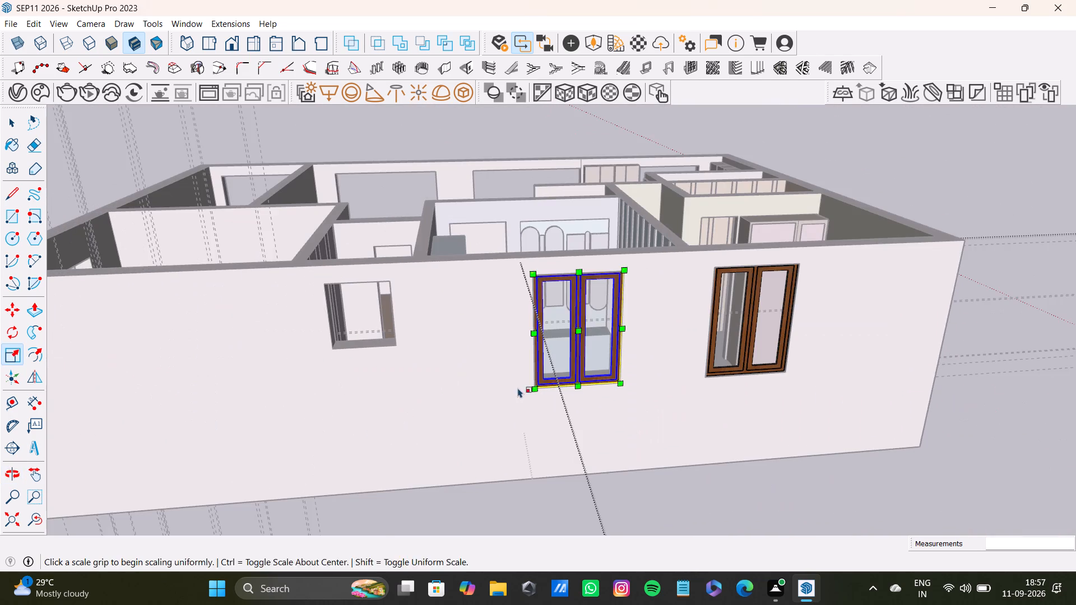
pyautogui.keyDown('shift'); pyautogui.moveTo(518, 388); pyautogui.dragTo(518, 388, button='middle'); pyautogui.keyUp('shift')
pyautogui.scroll(-12, 489, 389)
pyautogui.keyDown('shift'); pyautogui.moveTo(562, 402); pyautogui.dragTo(465, 389, button='middle'); pyautogui.keyUp('shift')
pyautogui.scroll(5, 488, 398)
pyautogui.moveTo(488, 398); pyautogui.dragTo(436, 360, button='middle')
pyautogui.moveTo(451, 439); pyautogui.dragTo(584, 529, button='middle')
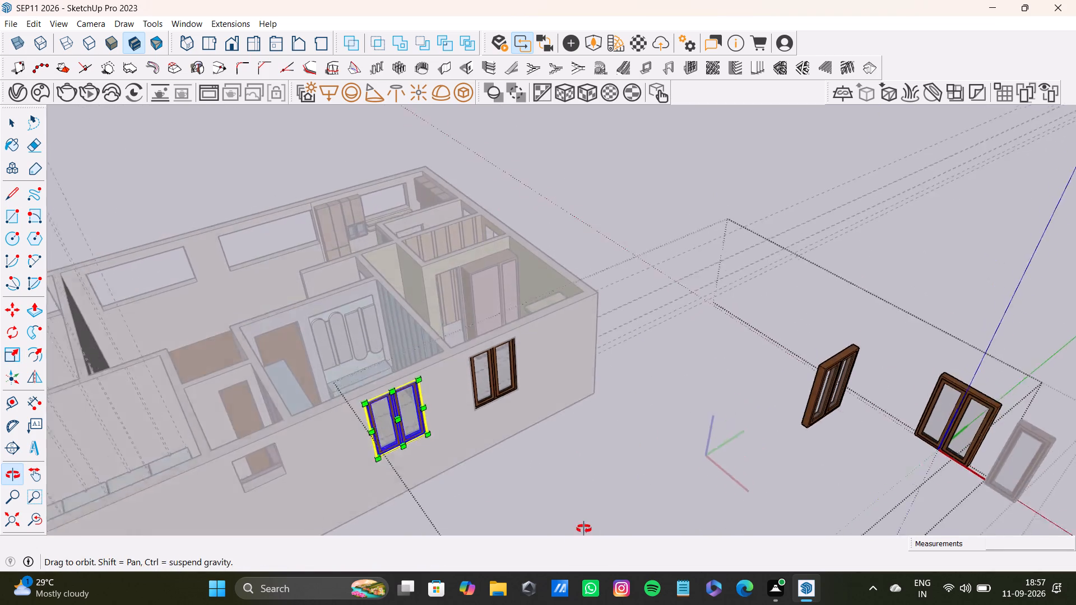
pyautogui.moveTo(584, 529); pyautogui.dragTo(433, 509, button='middle')
pyautogui.scroll(2, 218, 307)
pyautogui.keyDown('shift'); pyautogui.moveTo(232, 294); pyautogui.dragTo(405, 269, button='middle'); pyautogui.keyUp('shift')
pyautogui.scroll(5, 500, 314)
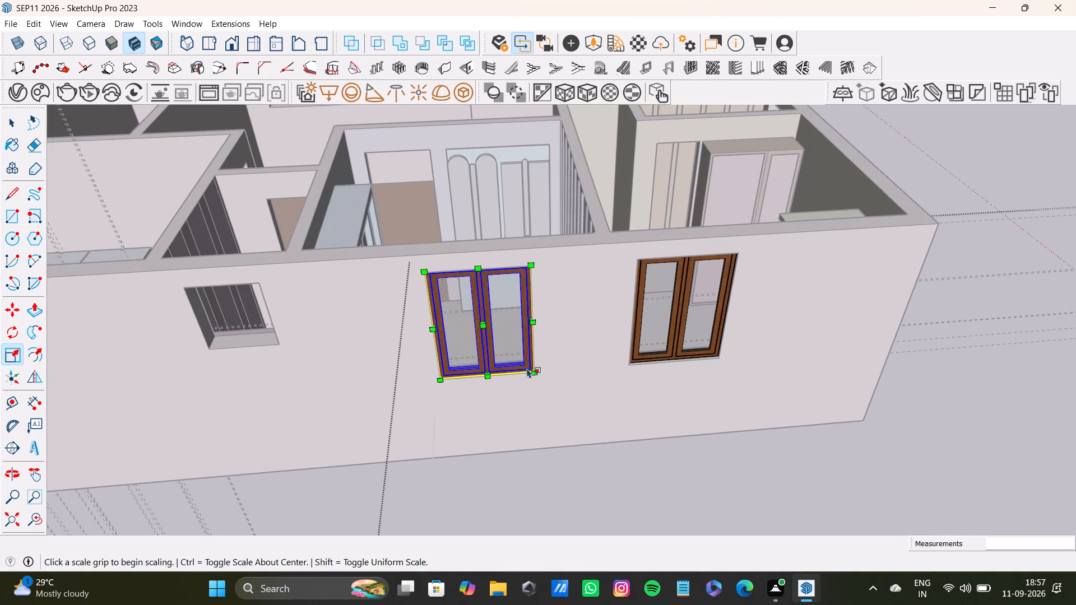
pyautogui.press('m')
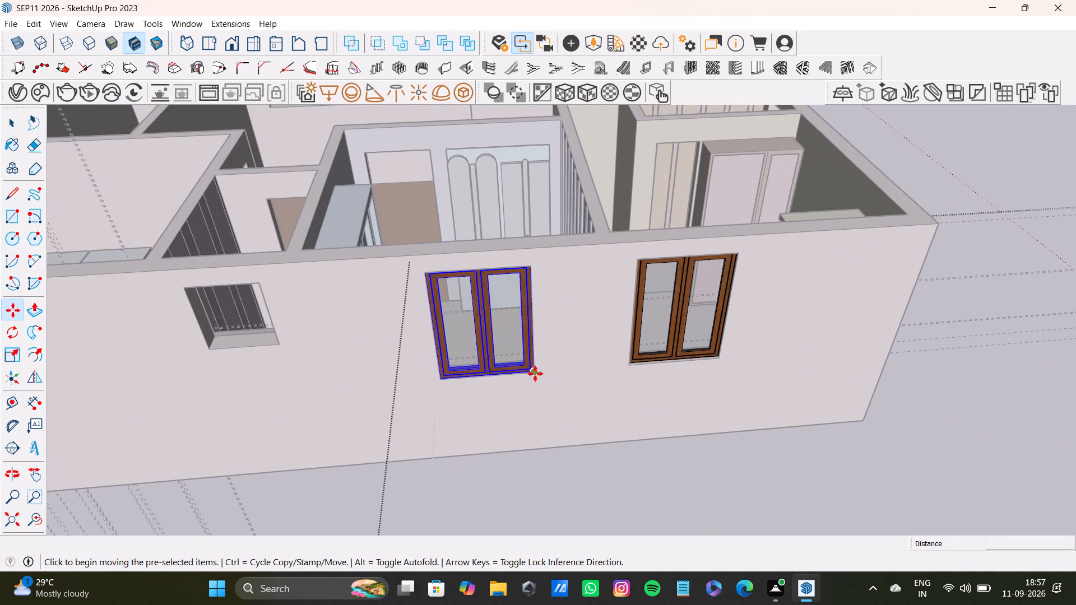
pyautogui.keyDown('ctrl'); pyautogui.click(535, 374); pyautogui.keyUp('ctrl')
pyautogui.scroll(-5, 655, 373)
pyautogui.moveTo(807, 378); pyautogui.dragTo(314, 399, button='middle')
pyautogui.scroll(3, 400, 400)
pyautogui.moveTo(484, 385); pyautogui.dragTo(325, 405, button='middle')
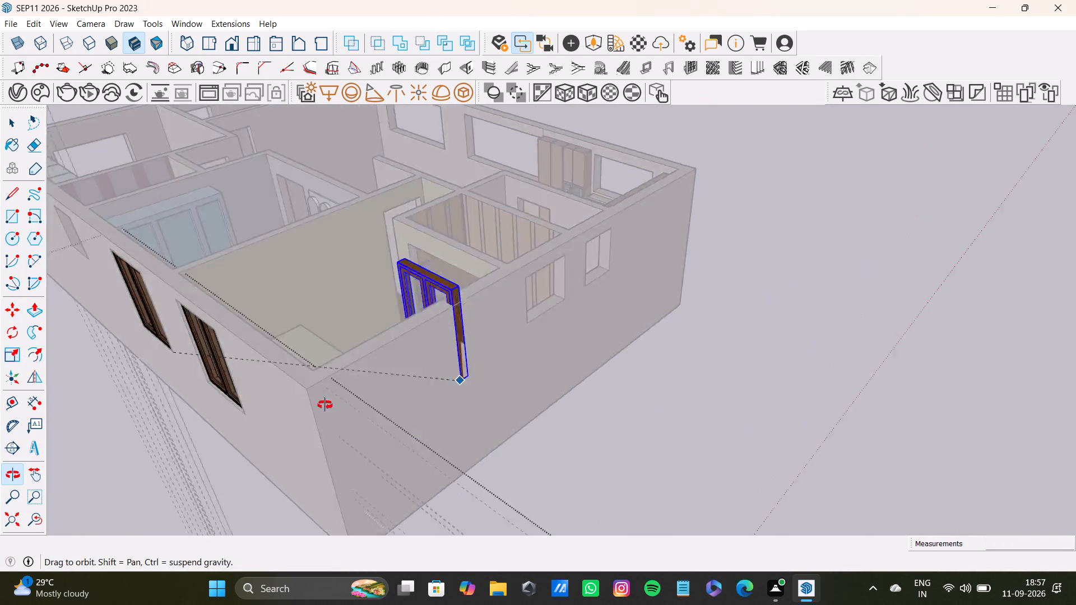
pyautogui.moveTo(325, 405); pyautogui.dragTo(209, 406, button='middle')
pyautogui.scroll(3, 497, 381)
pyautogui.moveTo(655, 366); pyautogui.dragTo(177, 339, button='middle')
pyautogui.scroll(2, 357, 326)
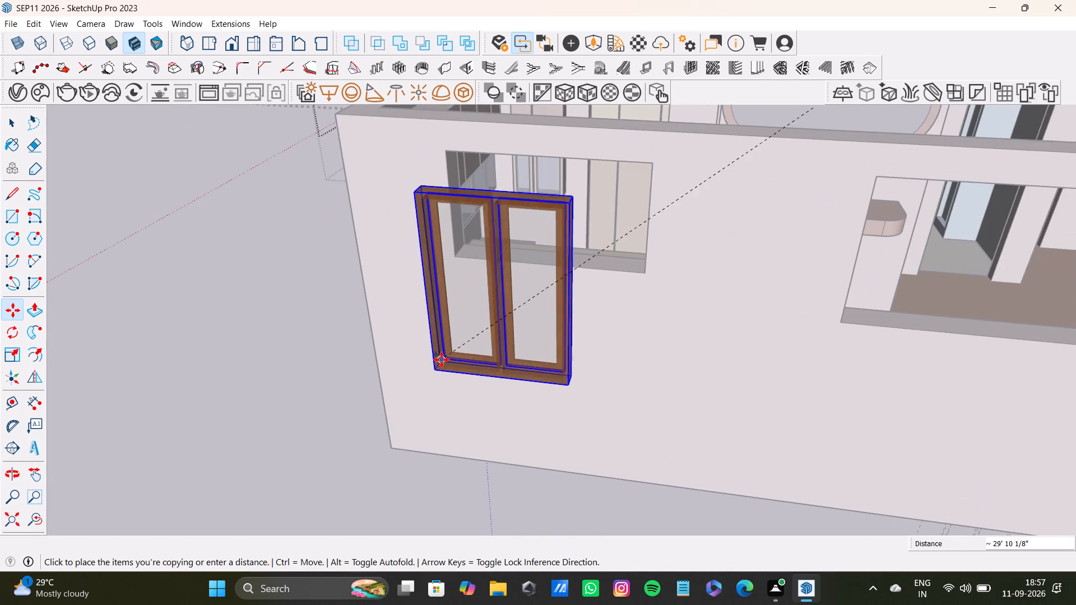
pyautogui.moveTo(442, 360); pyautogui.dragTo(257, 360, button='middle')
pyautogui.scroll(2, 261, 359)
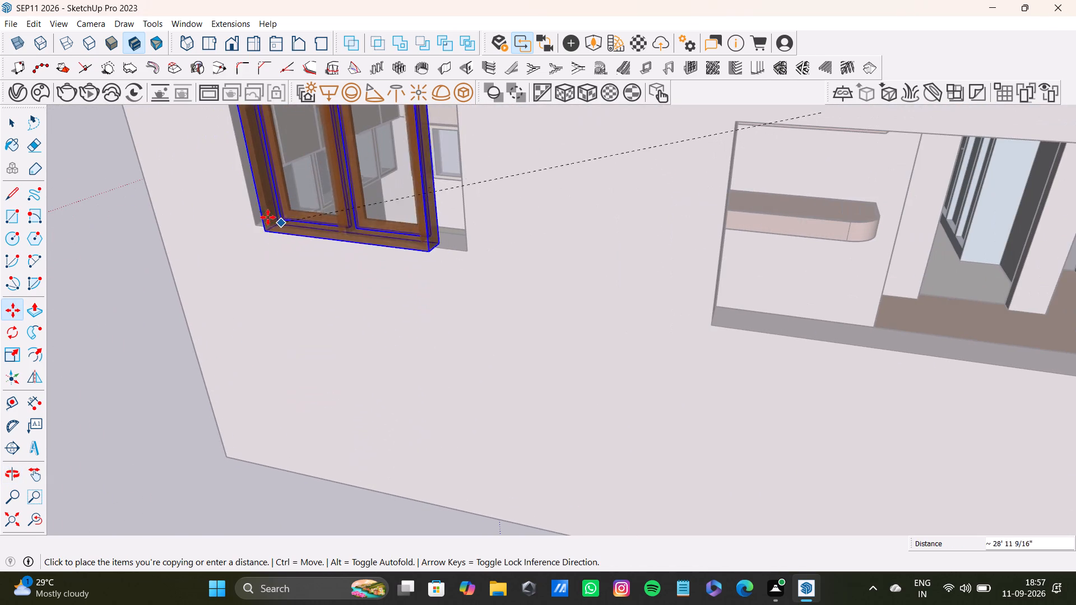
pyautogui.click(272, 211)
# Move the new copy so its bottom corner meets the bottom corner of the opening.
pyautogui.scroll(3, 285, 246)
pyautogui.moveTo(286, 246); pyautogui.dragTo(481, 241, button='middle')
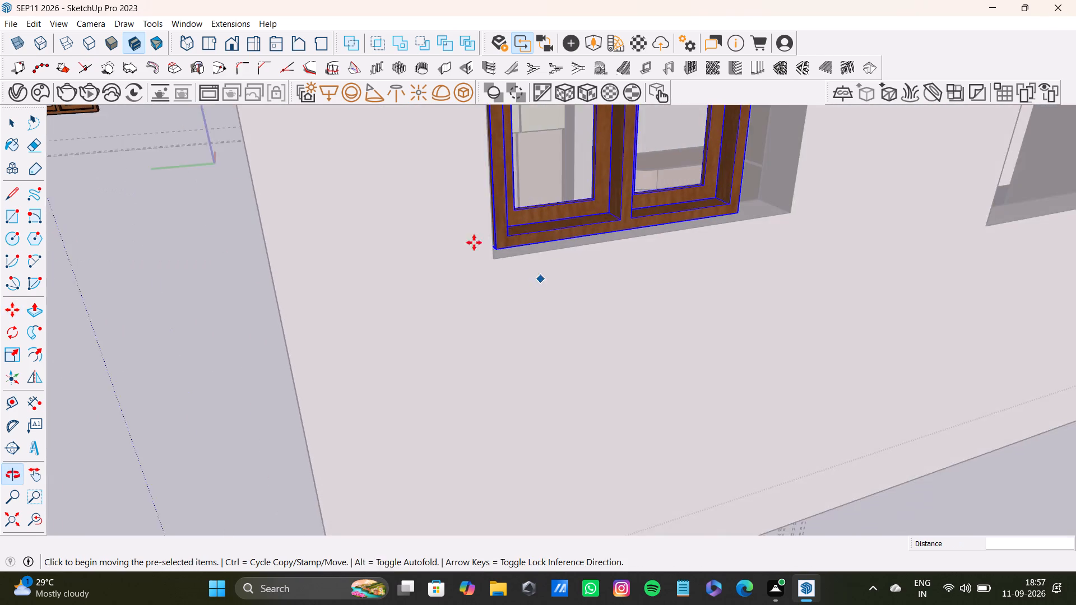
pyautogui.scroll(2, 450, 245)
pyautogui.moveTo(509, 250); pyautogui.dragTo(504, 265)
# Scale the new window copy wider toward the far side of the corner-side opening by a factor of about 1.10.
pyautogui.scroll(-4, 506, 266)
pyautogui.keyDown('shift'); pyautogui.moveTo(578, 266); pyautogui.dragTo(383, 365, button='middle'); pyautogui.keyUp('shift')
pyautogui.scroll(6, 457, 347)
pyautogui.moveTo(537, 299); pyautogui.dragTo(451, 313, button='middle')
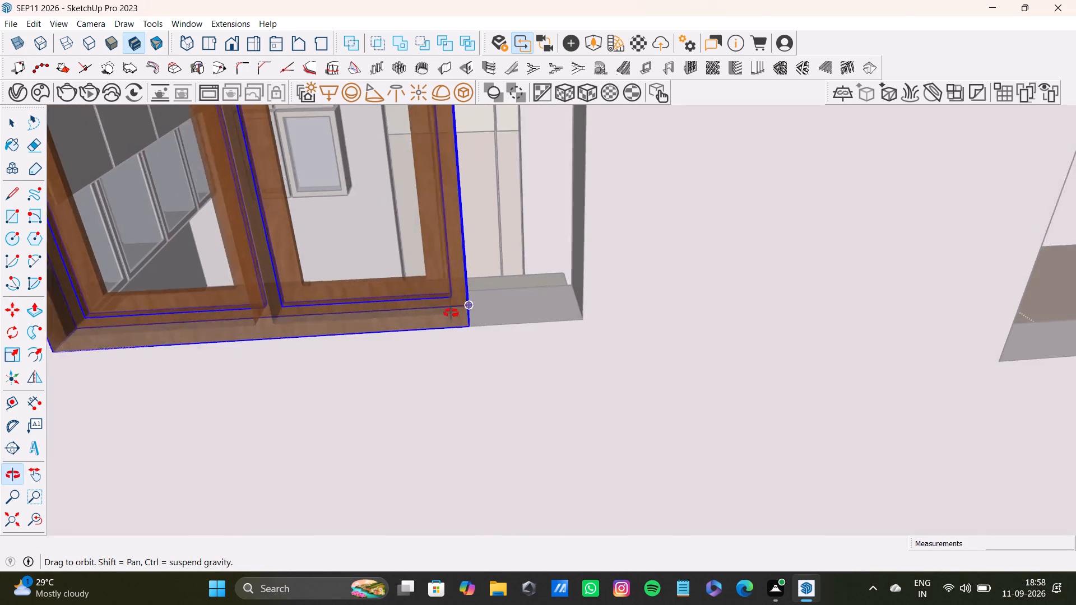
pyautogui.moveTo(451, 313); pyautogui.dragTo(451, 313, button='middle')
pyautogui.press('s')
pyautogui.scroll(-2, 440, 227)
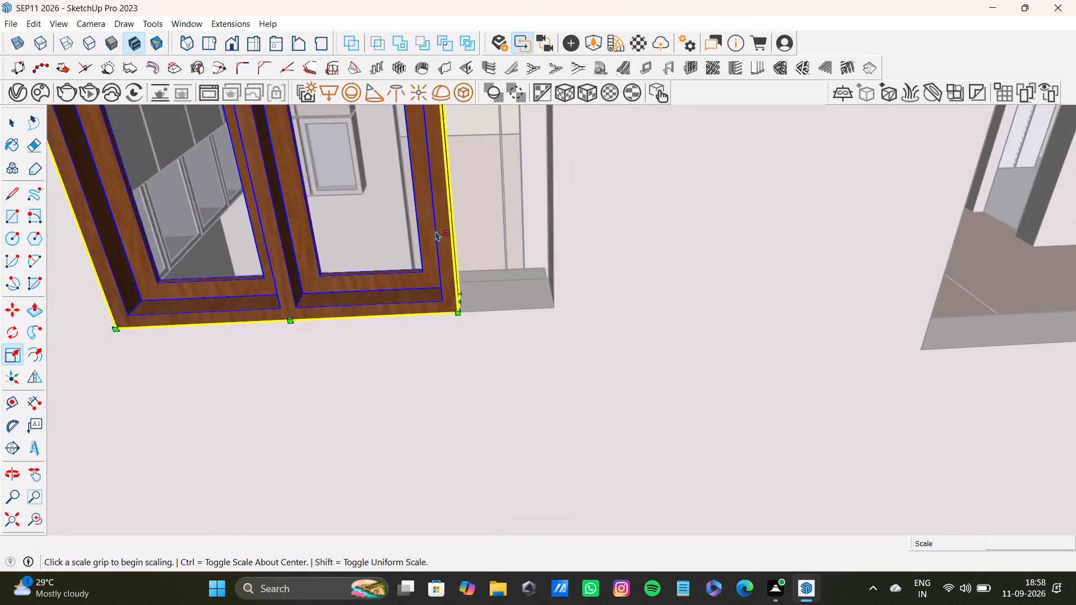
pyautogui.scroll(-2, 435, 231)
pyautogui.keyDown('shift'); pyautogui.moveTo(433, 232); pyautogui.dragTo(415, 378, button='middle'); pyautogui.keyUp('shift')
pyautogui.scroll(2, 410, 287)
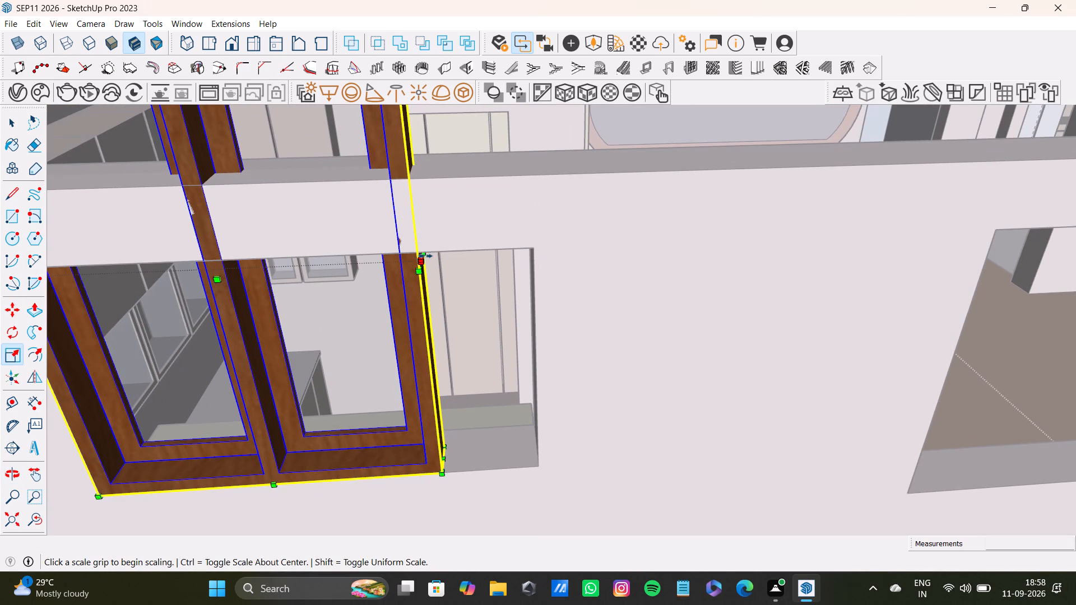
pyautogui.scroll(5, 425, 258)
pyautogui.scroll(-7, 367, 239)
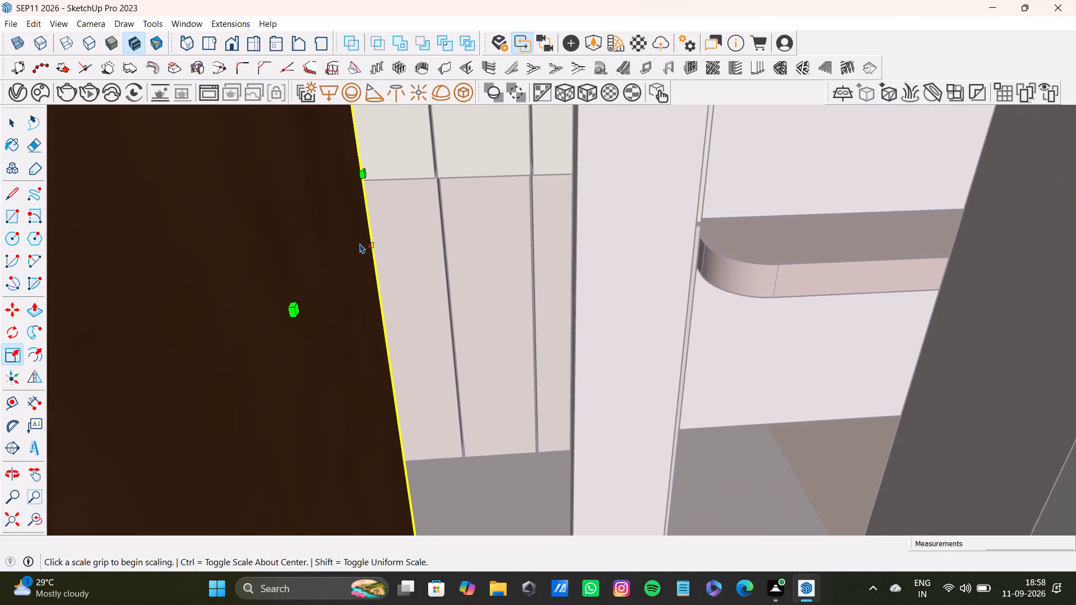
pyautogui.scroll(-12, 360, 243)
pyautogui.moveTo(345, 267); pyautogui.dragTo(546, 280)
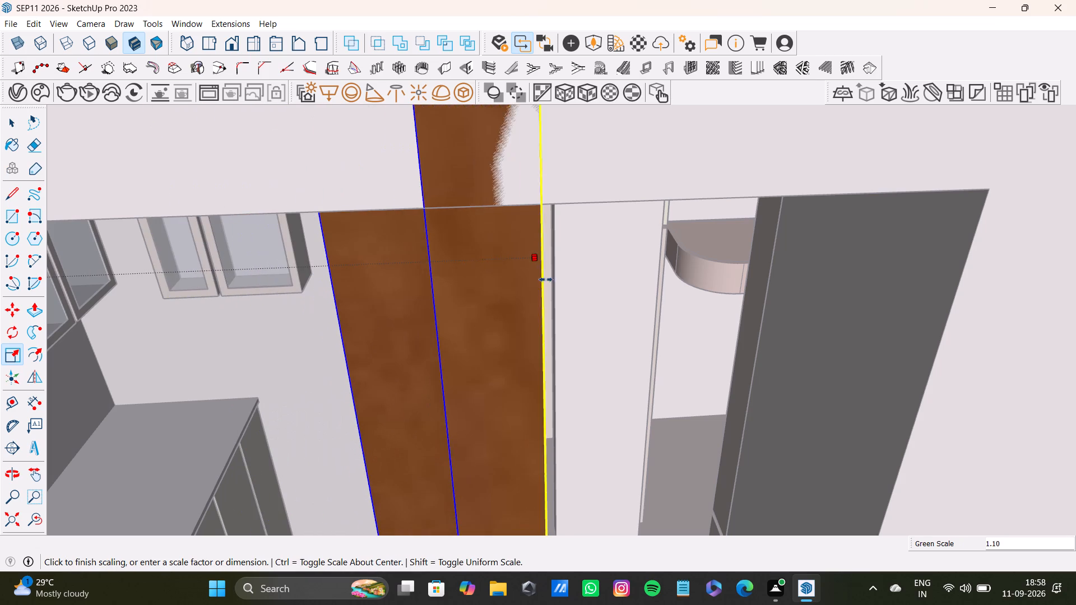
pyautogui.moveTo(546, 280); pyautogui.dragTo(553, 280)
# Reduce the window copy's height so its top edge meets the top of the wall opening.
pyautogui.scroll(-20, 529, 292)
pyautogui.scroll(-1, 529, 292)
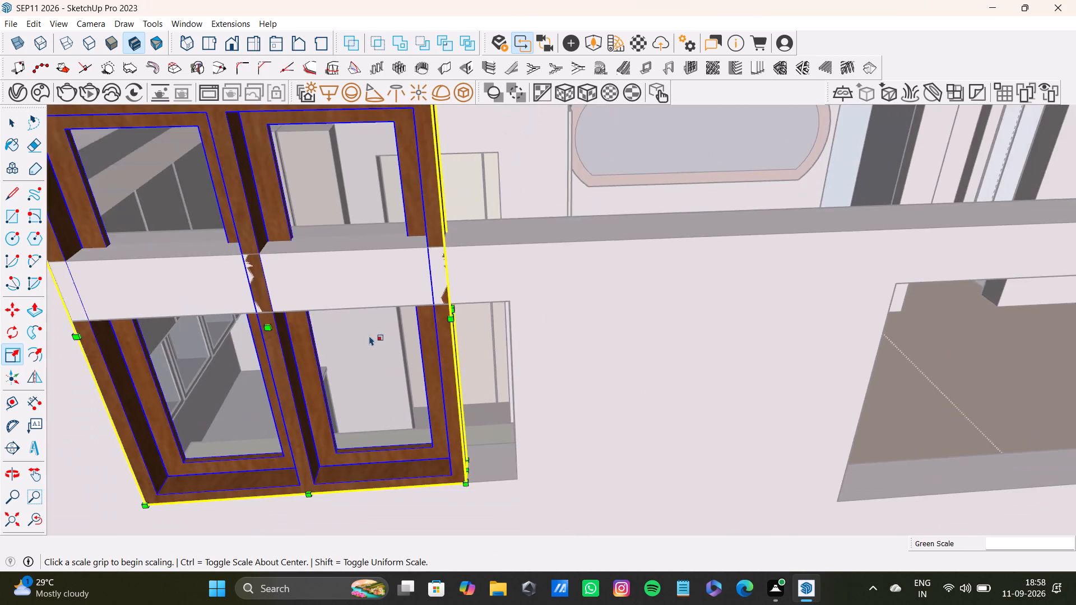
pyautogui.scroll(-8, 369, 336)
pyautogui.keyDown('shift'); pyautogui.moveTo(338, 323); pyautogui.dragTo(405, 413, button='middle'); pyautogui.keyUp('shift')
pyautogui.scroll(10, 386, 328)
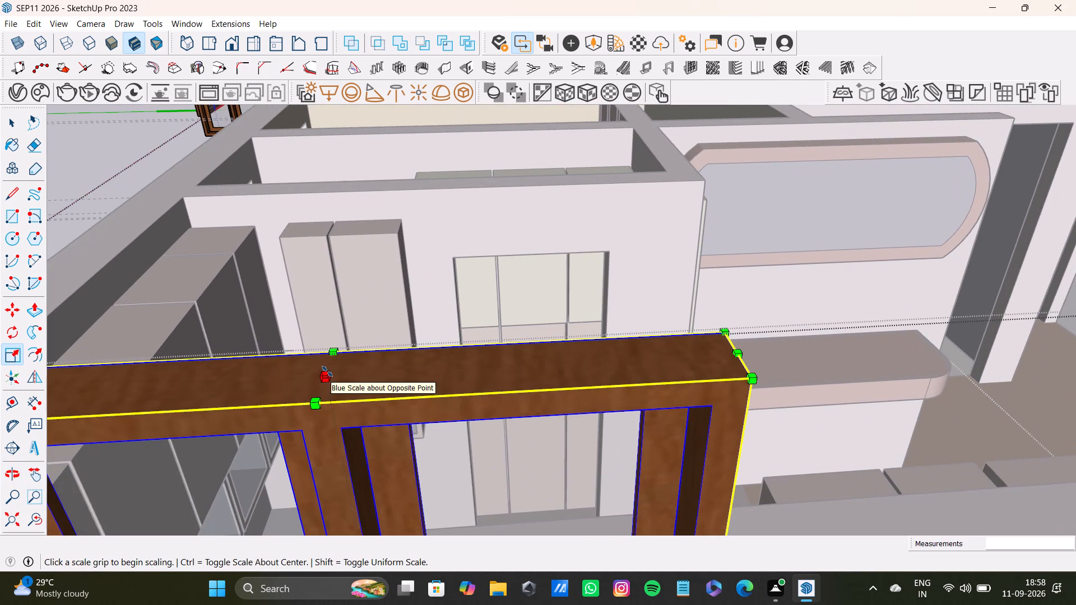
pyautogui.click(328, 372)
pyautogui.scroll(-4, 330, 402)
pyautogui.moveTo(334, 419); pyautogui.dragTo(368, 218, button='middle')
pyautogui.scroll(-2, 387, 324)
pyautogui.moveTo(393, 364); pyautogui.dragTo(393, 347, button='middle')
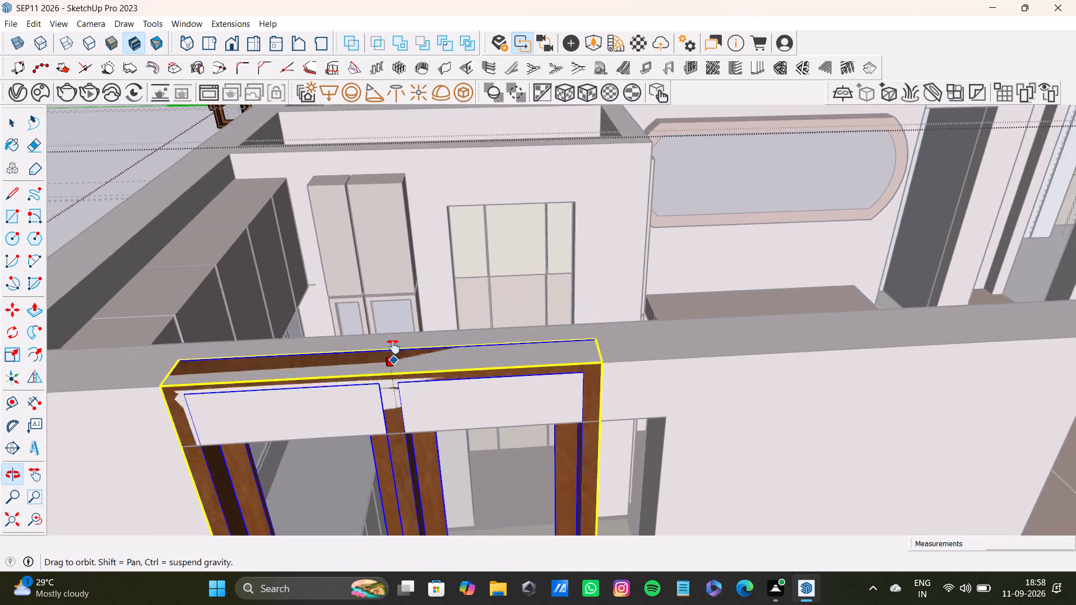
pyautogui.moveTo(393, 347); pyautogui.dragTo(393, 225, button='middle')
pyautogui.scroll(1, 387, 312)
pyautogui.click(387, 300)
# Scale the window's depth back into the wall and widen it to the far edge of the opening.
pyautogui.moveTo(474, 350); pyautogui.dragTo(465, 350, button='middle')
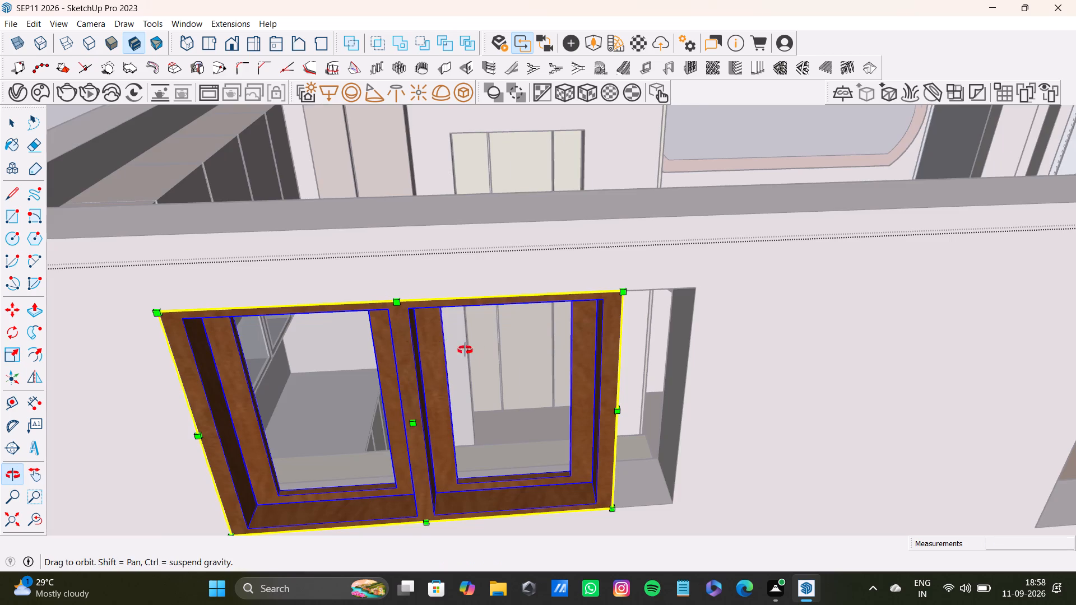
pyautogui.moveTo(465, 350); pyautogui.dragTo(386, 357, button='middle')
pyautogui.moveTo(329, 393); pyautogui.dragTo(335, 389)
pyautogui.press('s')
pyautogui.moveTo(521, 401); pyautogui.dragTo(574, 399)
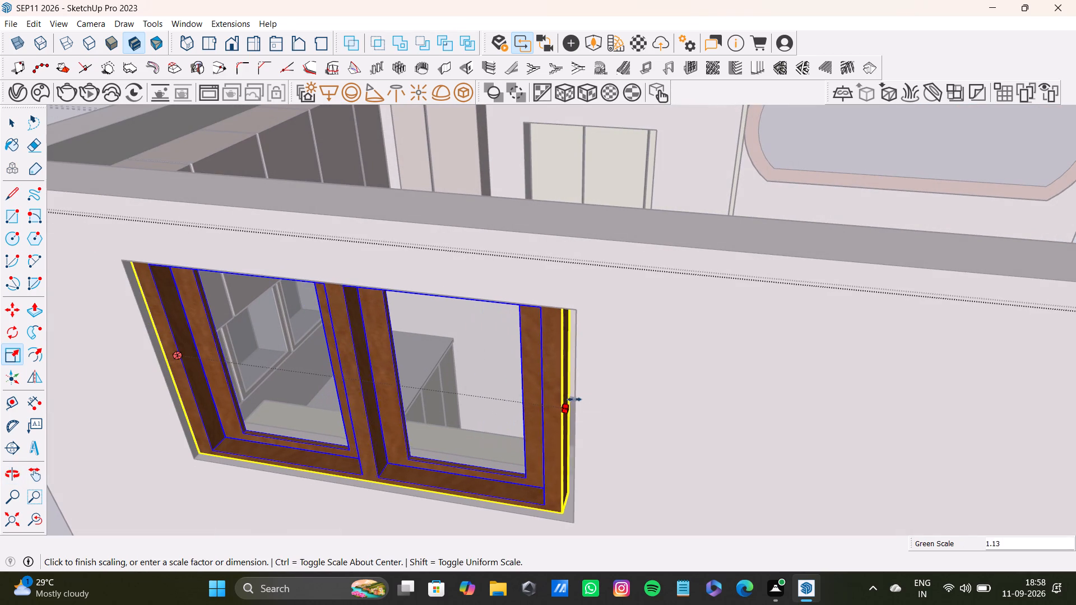
pyautogui.moveTo(574, 399); pyautogui.dragTo(590, 399)
# Copy the fitted window to the adjacent wide opening in the same wall, aligning it to the opening's bottom corner.
pyautogui.scroll(-7, 539, 427)
pyautogui.keyDown('shift'); pyautogui.moveTo(528, 436); pyautogui.dragTo(336, 350, button='middle'); pyautogui.keyUp('shift')
pyautogui.scroll(1, 334, 351)
pyautogui.moveTo(334, 351); pyautogui.dragTo(335, 347, button='middle')
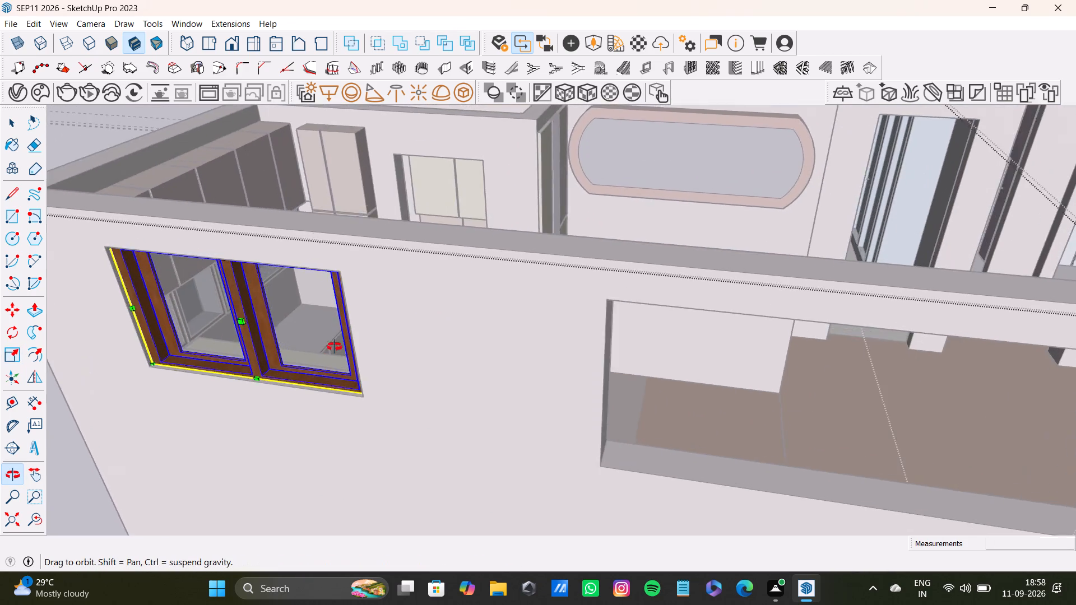
pyautogui.moveTo(335, 347); pyautogui.dragTo(369, 306, button='middle')
pyautogui.press('m')
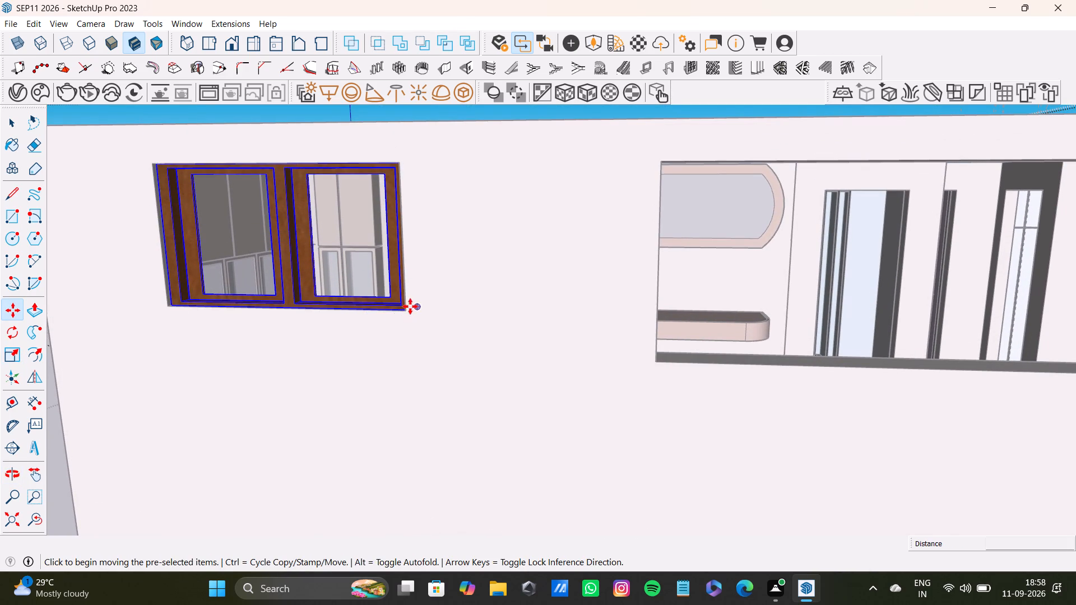
pyautogui.keyDown('ctrl'); pyautogui.click(406, 309); pyautogui.keyUp('ctrl')
pyautogui.scroll(-5, 494, 347)
pyautogui.keyDown('shift'); pyautogui.moveTo(769, 333); pyautogui.dragTo(525, 273, button='middle'); pyautogui.keyUp('shift')
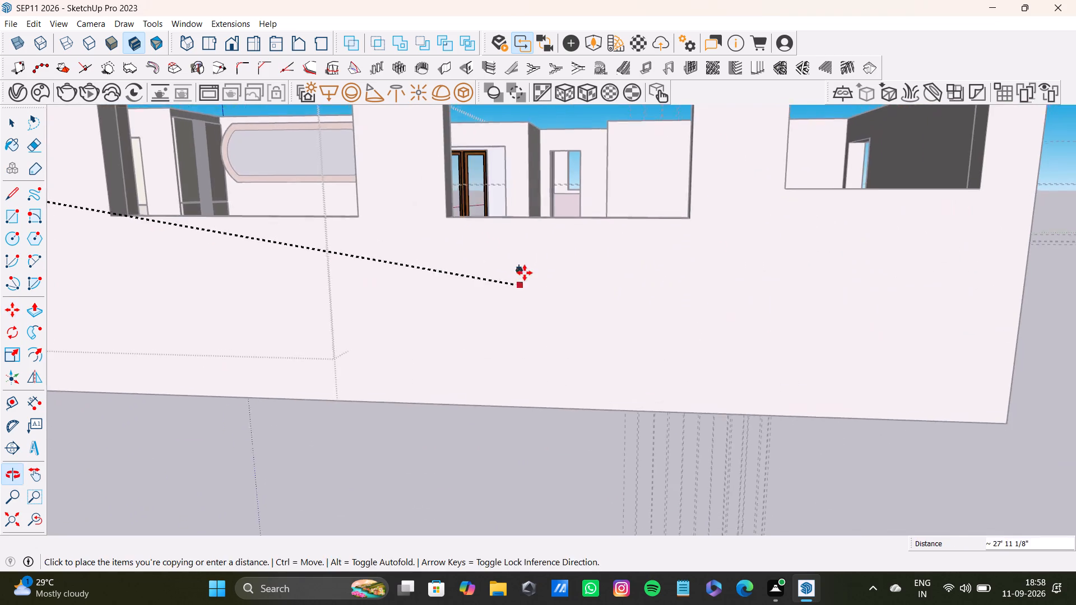
pyautogui.moveTo(523, 272); pyautogui.dragTo(623, 333, button='middle')
pyautogui.scroll(5, 454, 320)
pyautogui.moveTo(392, 299); pyautogui.dragTo(425, 291, button='middle')
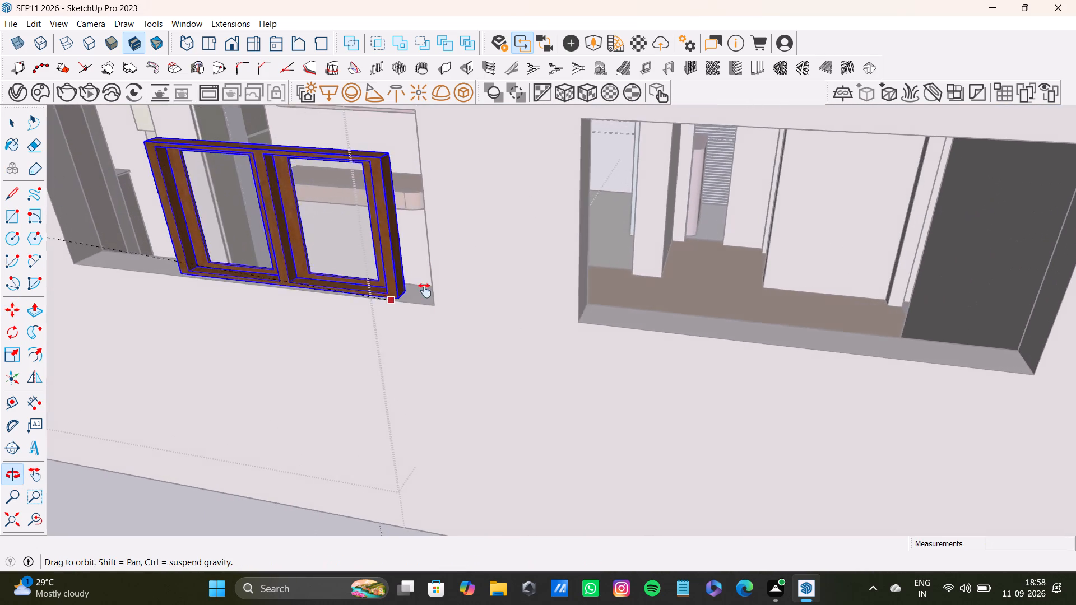
pyautogui.moveTo(425, 291); pyautogui.dragTo(587, 311, button='middle')
pyautogui.scroll(5, 592, 314)
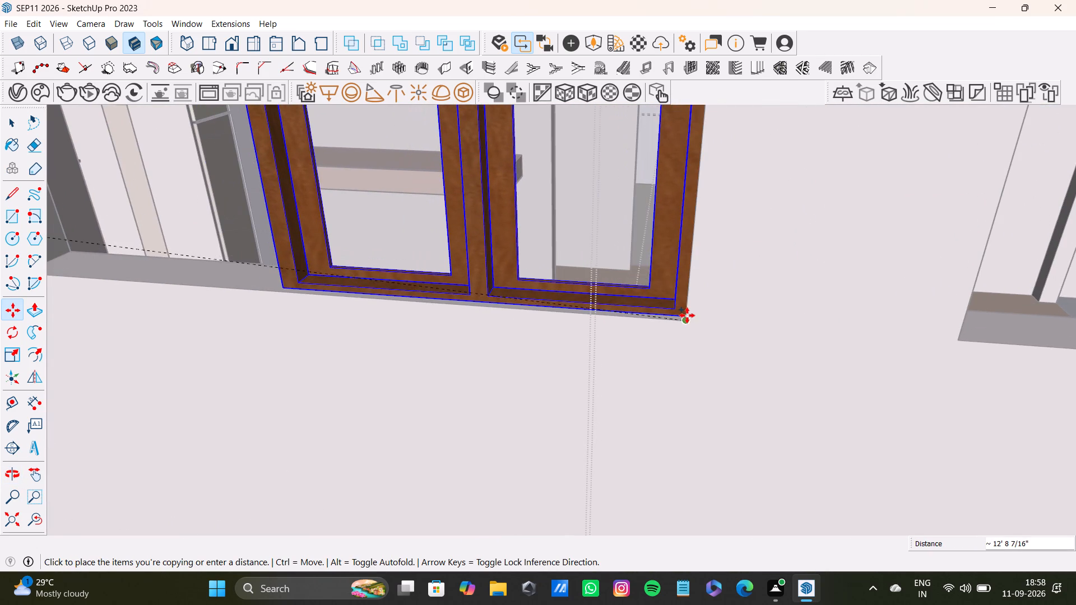
pyautogui.click(687, 315)
# Widen the second window by a factor of about 1.71 to span the full width of its opening.
pyautogui.scroll(-5, 623, 344)
pyautogui.keyDown('shift'); pyautogui.moveTo(556, 324); pyautogui.dragTo(667, 320, button='middle'); pyautogui.keyUp('shift')
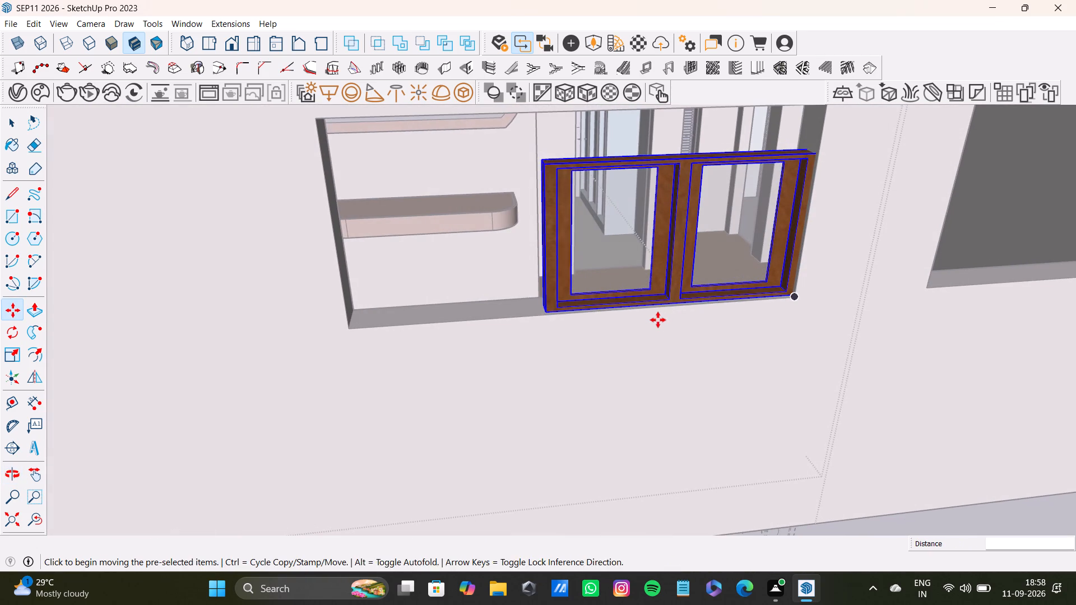
pyautogui.press('s')
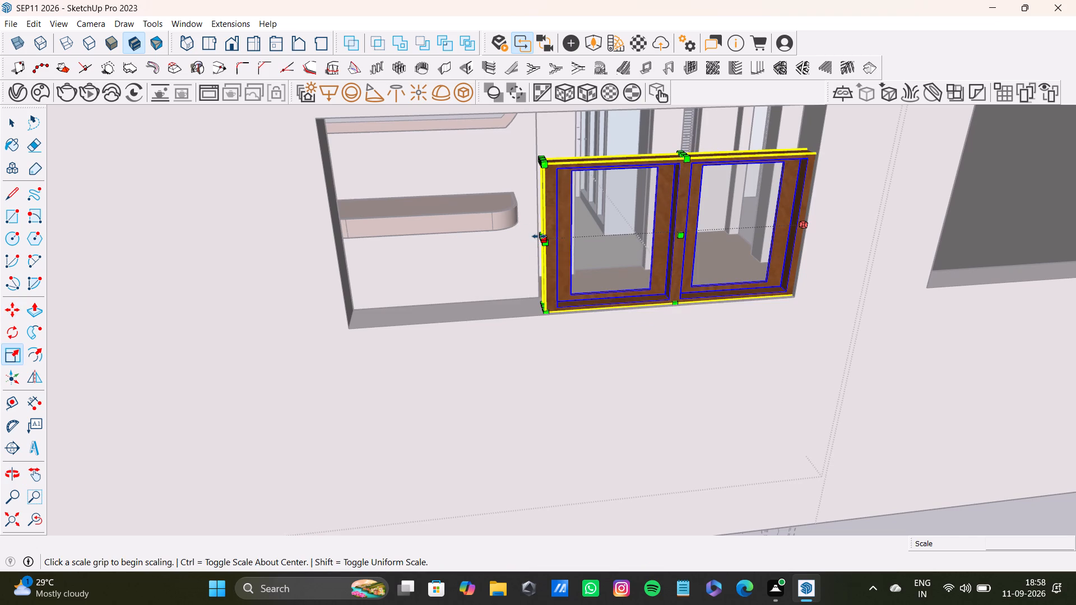
pyautogui.moveTo(539, 236); pyautogui.dragTo(341, 280)
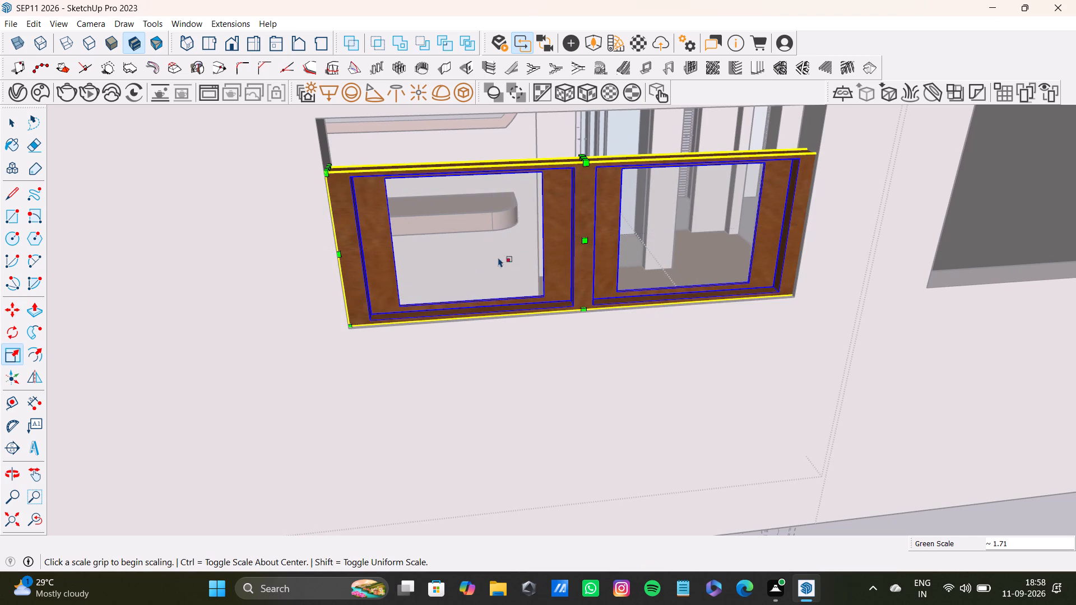
# Adjust the second window's depth and raise its height to meet the top edge of the opening.
pyautogui.click(587, 243)
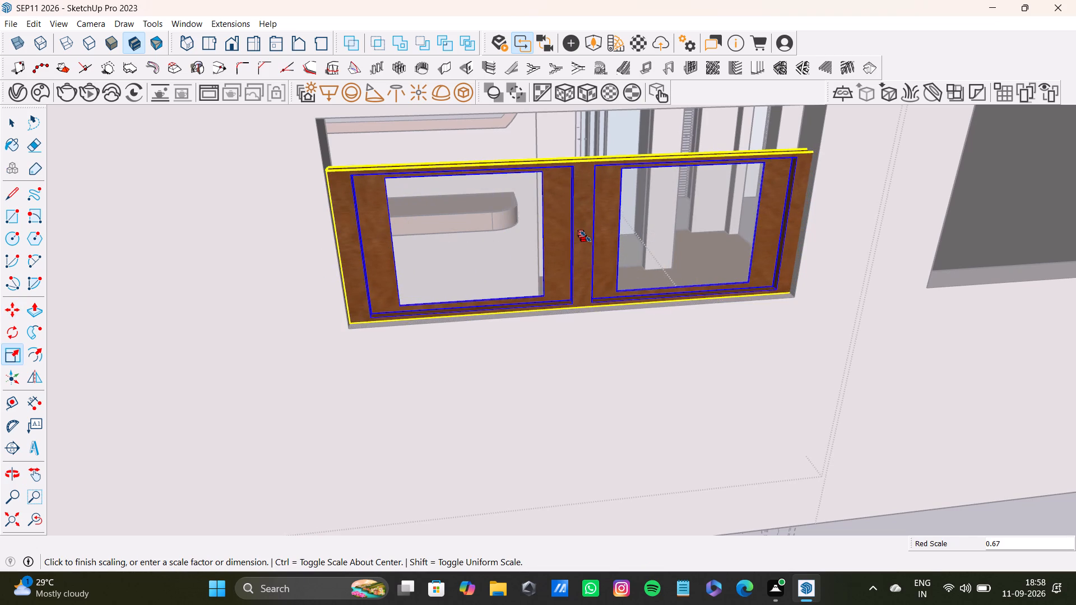
pyautogui.scroll(-4, 556, 248)
pyautogui.keyDown('shift'); pyautogui.moveTo(559, 239); pyautogui.dragTo(526, 280, button='middle'); pyautogui.keyUp('shift')
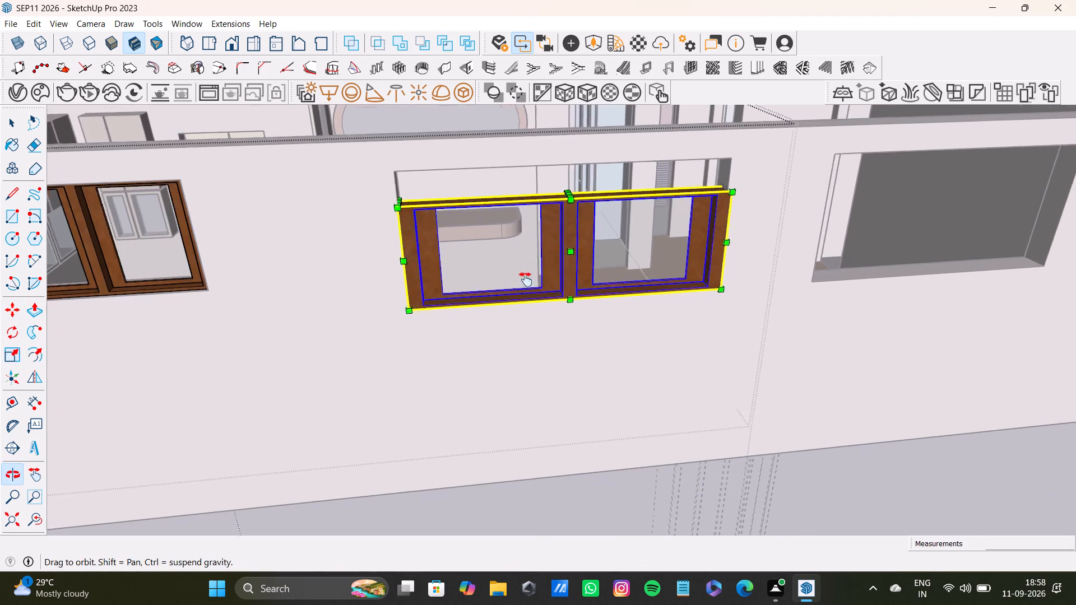
pyautogui.keyDown('shift'); pyautogui.moveTo(526, 280); pyautogui.dragTo(476, 323, button='middle'); pyautogui.keyUp('shift')
pyautogui.scroll(6, 475, 284)
pyautogui.moveTo(500, 271); pyautogui.dragTo(493, 216)
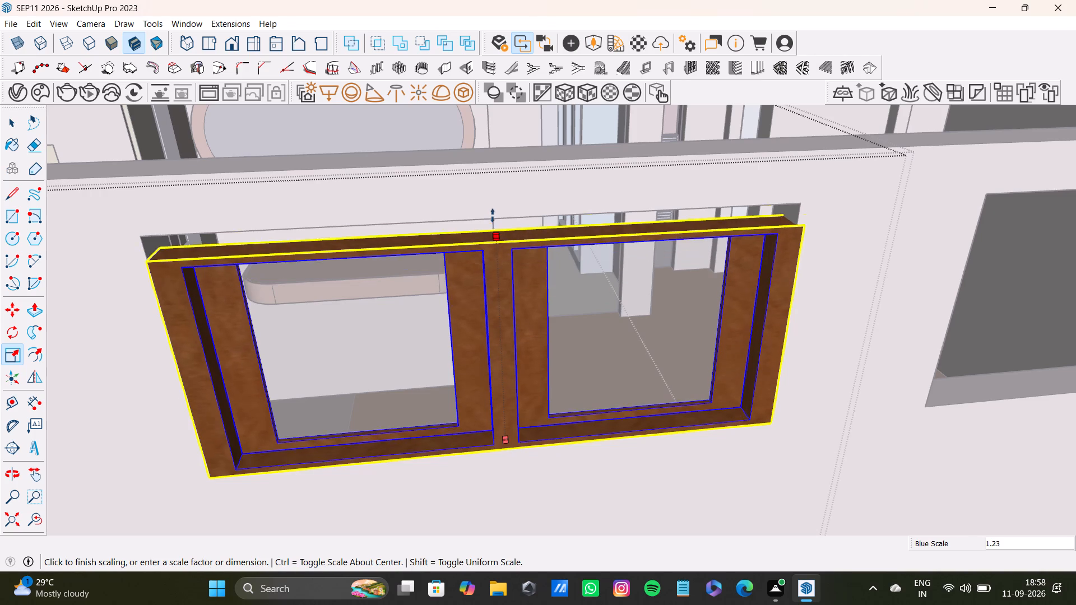
pyautogui.moveTo(493, 216); pyautogui.dragTo(493, 208)
# Scale the second window's depth by 0.71 from the outside, and by about 1.62 from the interior side.
pyautogui.moveTo(526, 343); pyautogui.dragTo(434, 331, button='middle')
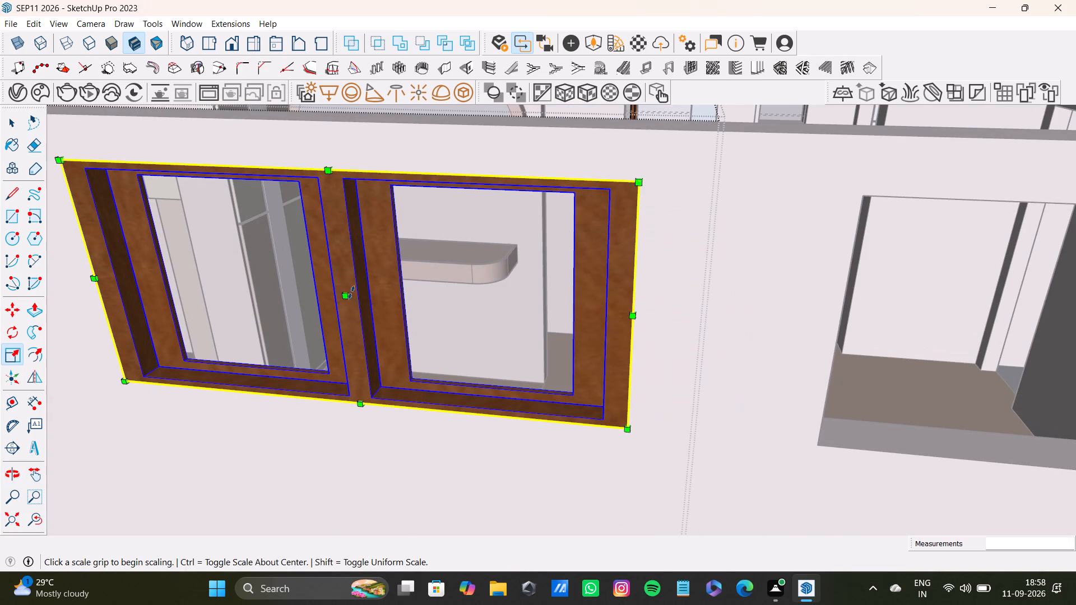
pyautogui.moveTo(346, 298); pyautogui.dragTo(353, 295)
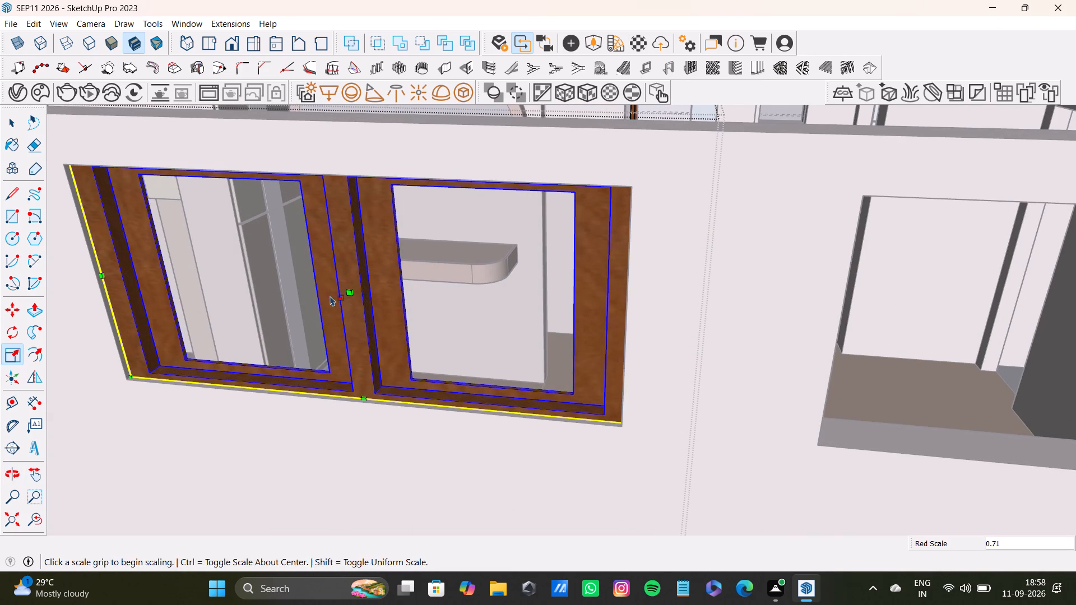
pyautogui.moveTo(354, 281); pyautogui.dragTo(11, 412, button='middle')
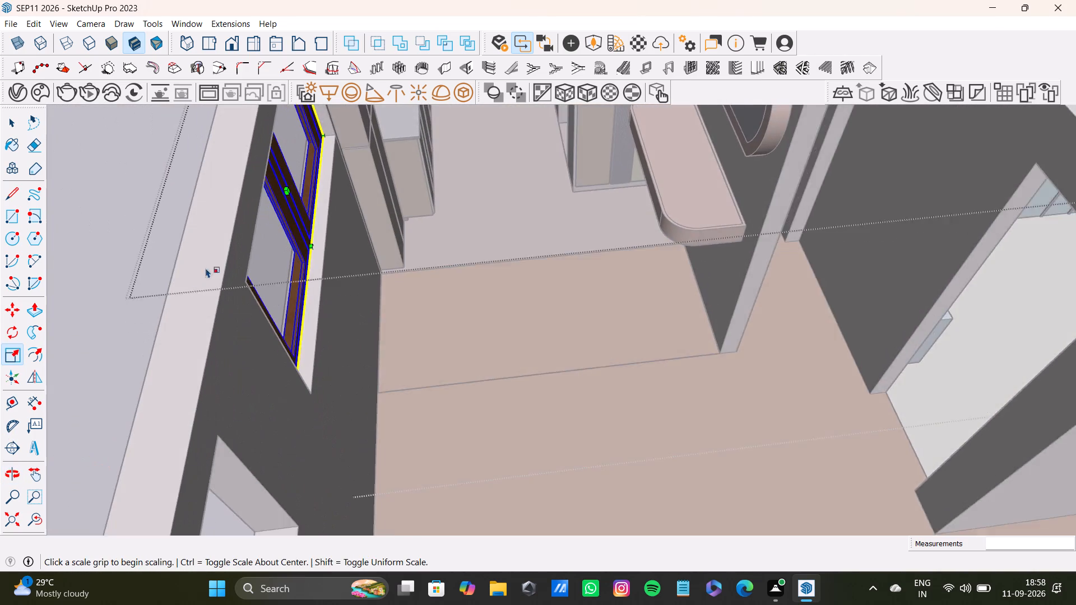
pyautogui.scroll(2, 211, 262)
pyautogui.moveTo(299, 180); pyautogui.dragTo(308, 181)
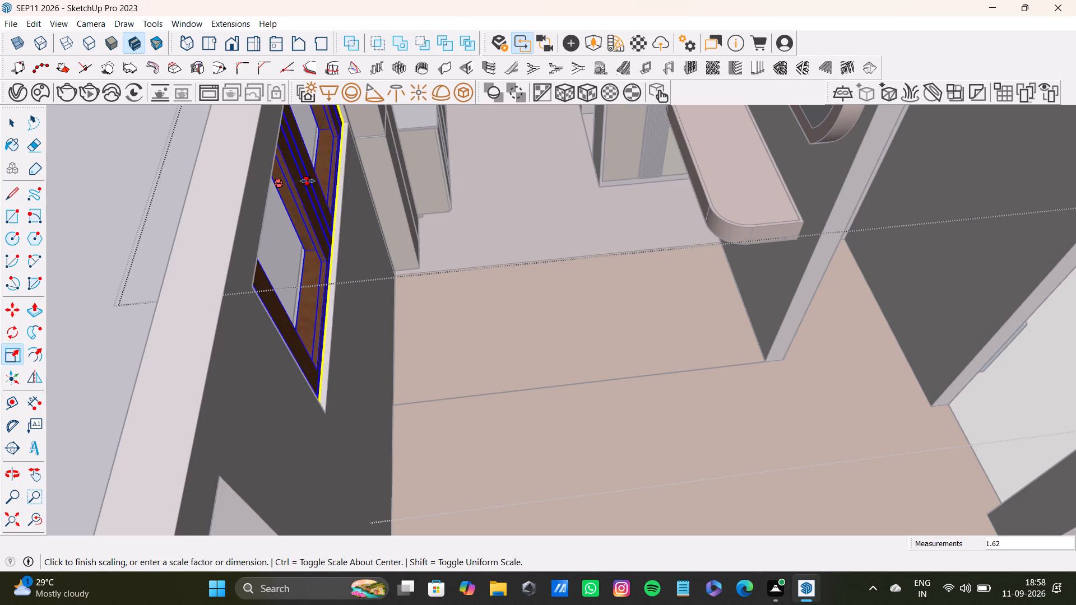
pyautogui.moveTo(308, 181); pyautogui.dragTo(309, 182)
pyautogui.scroll(-11, 307, 203)
pyautogui.press('space')
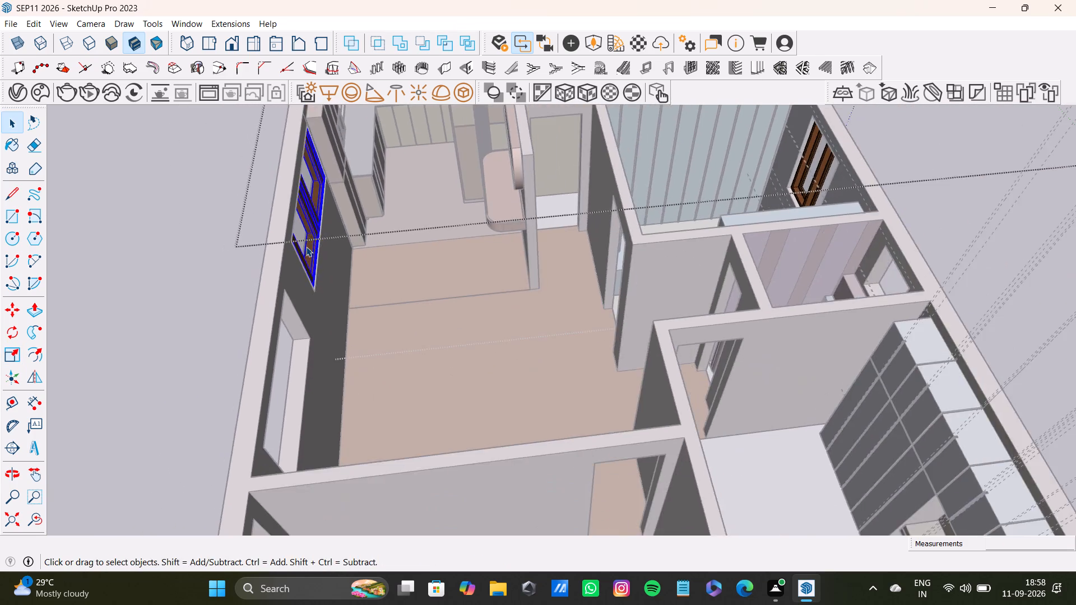
# Clear the selection and examine the long exterior wall with its two fitted windows and the openings still empty.
pyautogui.moveTo(306, 246); pyautogui.dragTo(623, 143, button='middle')
pyautogui.scroll(-3, 577, 348)
pyautogui.keyDown('shift'); pyautogui.moveTo(574, 342); pyautogui.dragTo(459, 311, button='middle'); pyautogui.keyUp('shift')
pyautogui.press('space')
pyautogui.click(847, 245)
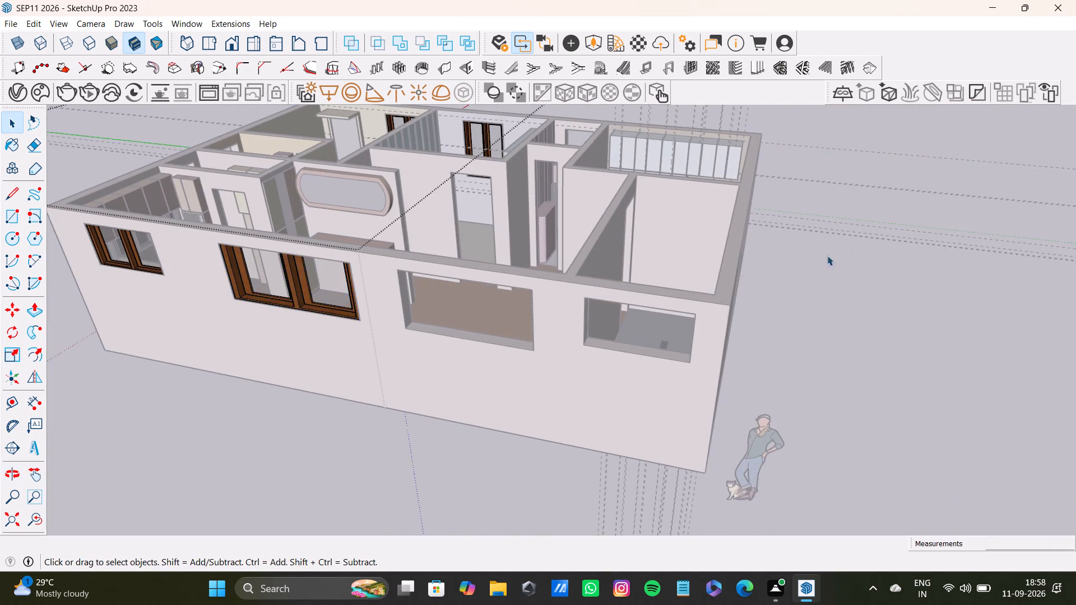
pyautogui.scroll(4, 284, 349)
pyautogui.moveTo(326, 313); pyautogui.dragTo(458, 279, button='middle')
pyautogui.scroll(-3, 437, 287)
pyautogui.keyDown('shift'); pyautogui.moveTo(435, 291); pyautogui.dragTo(423, 393, button='middle'); pyautogui.keyUp('shift')
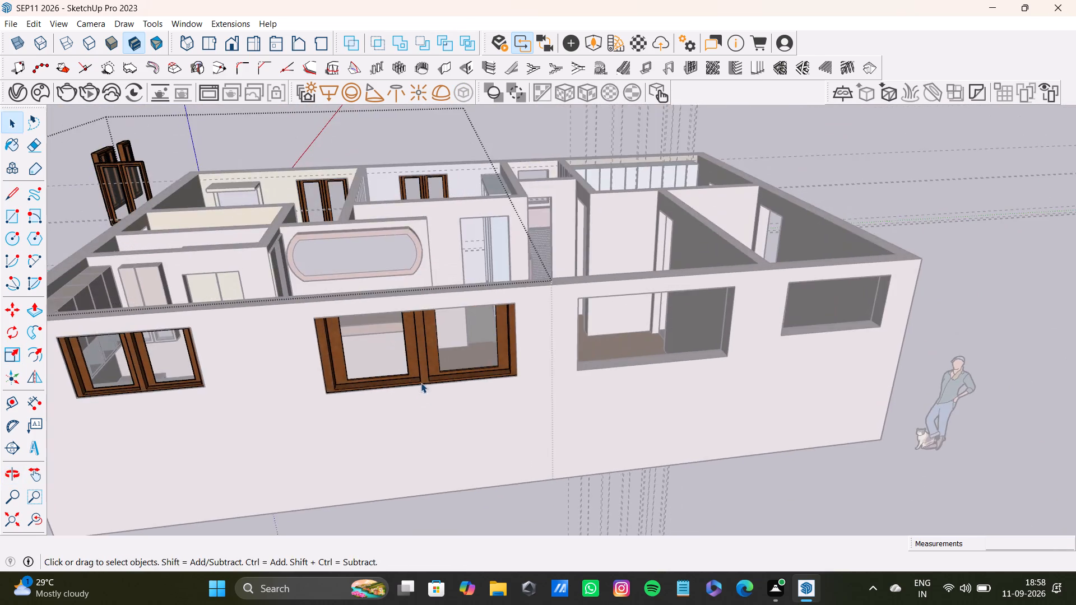
pyautogui.moveTo(421, 383); pyautogui.dragTo(312, 325, button='middle')
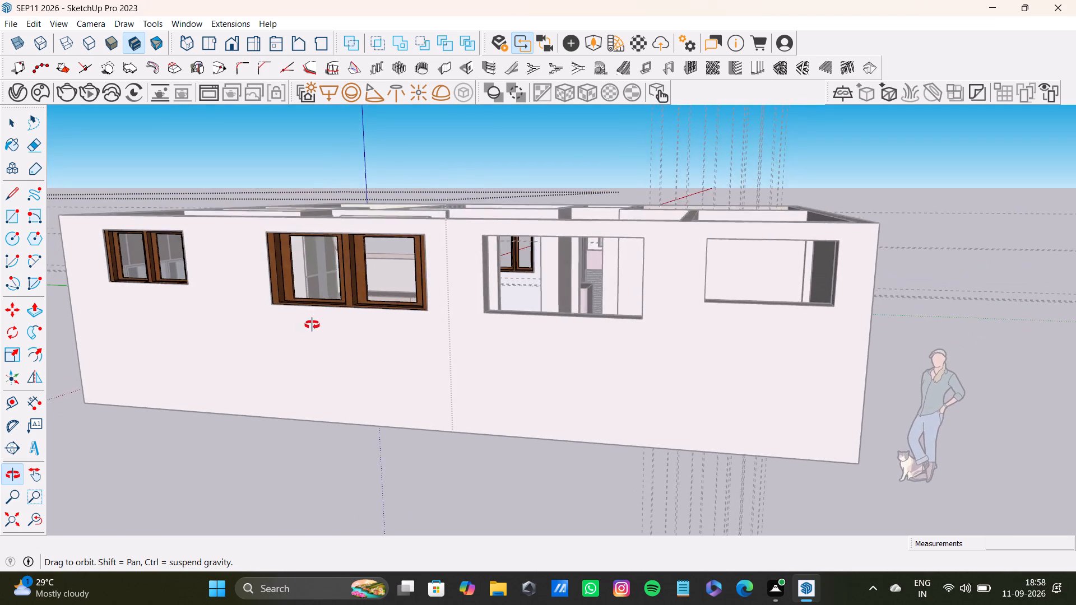
pyautogui.moveTo(312, 325); pyautogui.dragTo(311, 365, button='middle')
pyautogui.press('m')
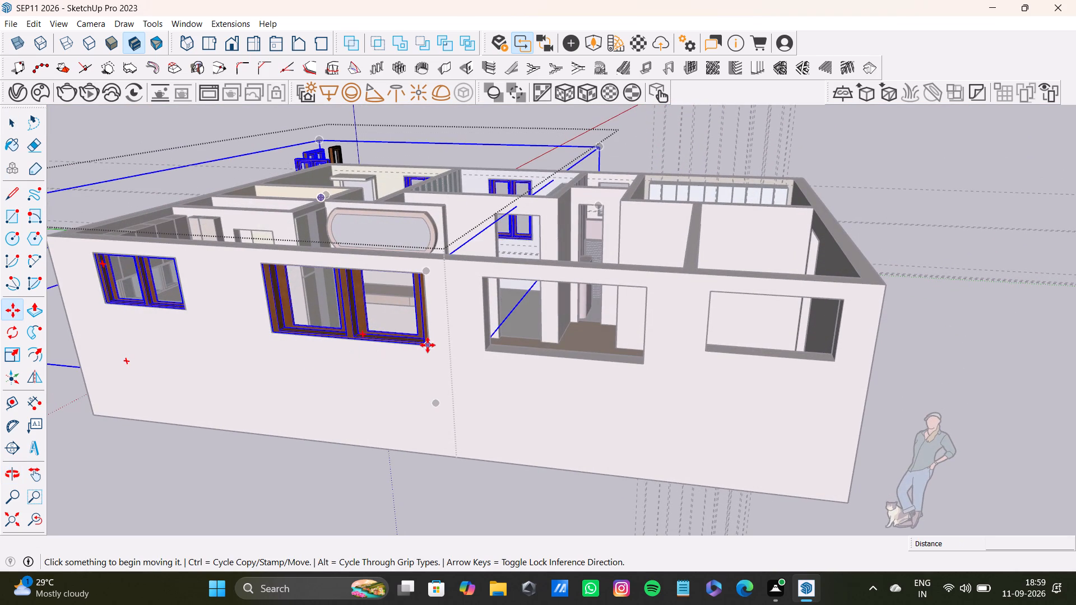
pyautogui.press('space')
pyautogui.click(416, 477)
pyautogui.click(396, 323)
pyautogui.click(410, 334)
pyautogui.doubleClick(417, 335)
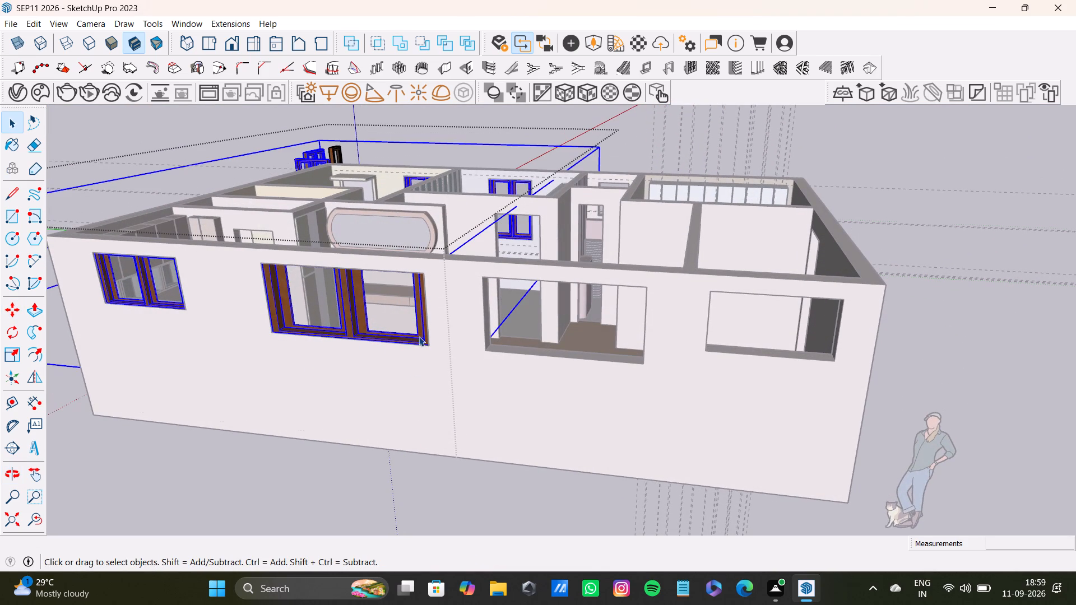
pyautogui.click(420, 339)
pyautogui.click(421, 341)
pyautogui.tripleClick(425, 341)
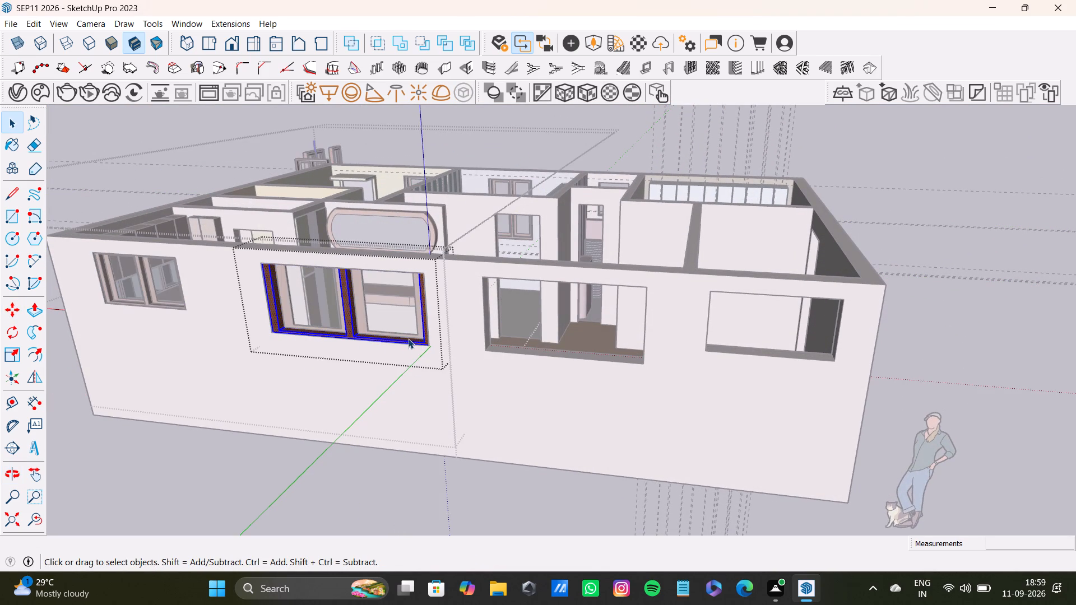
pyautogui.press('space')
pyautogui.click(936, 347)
# Examine the spare wooden windows standing outside the house near the model origin.
pyautogui.scroll(-3, 206, 274)
pyautogui.moveTo(378, 246); pyautogui.dragTo(610, 274, button='middle')
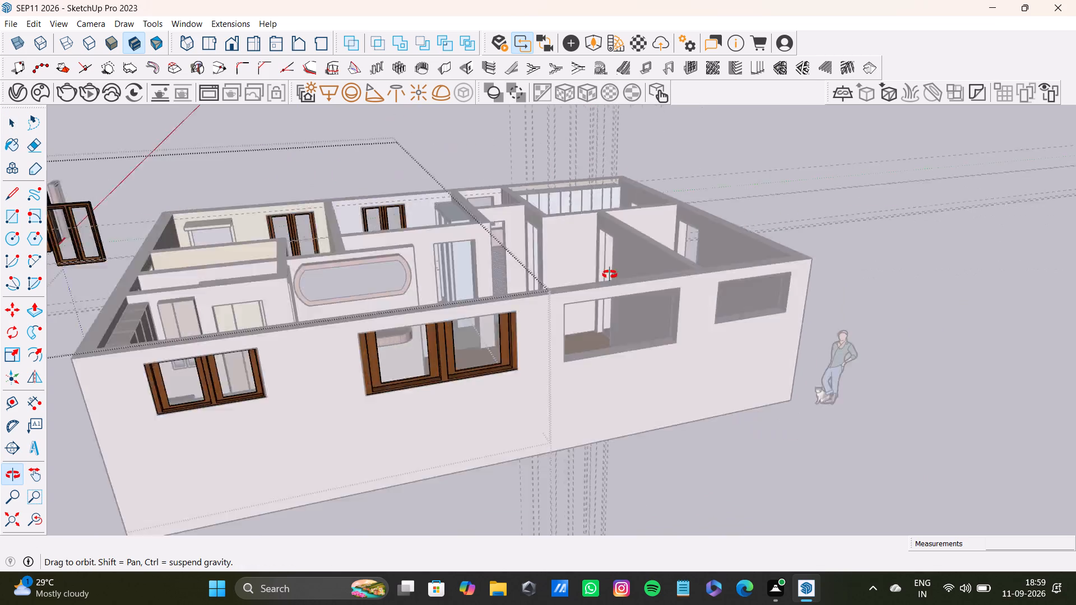
pyautogui.moveTo(610, 274); pyautogui.dragTo(378, 377, button='middle')
pyautogui.keyDown('shift'); pyautogui.scroll(-3, 354, 341); pyautogui.keyUp('shift')
pyautogui.keyDown('shift'); pyautogui.moveTo(331, 292); pyautogui.dragTo(663, 288, button='middle'); pyautogui.keyUp('shift')
pyautogui.scroll(1, 536, 274)
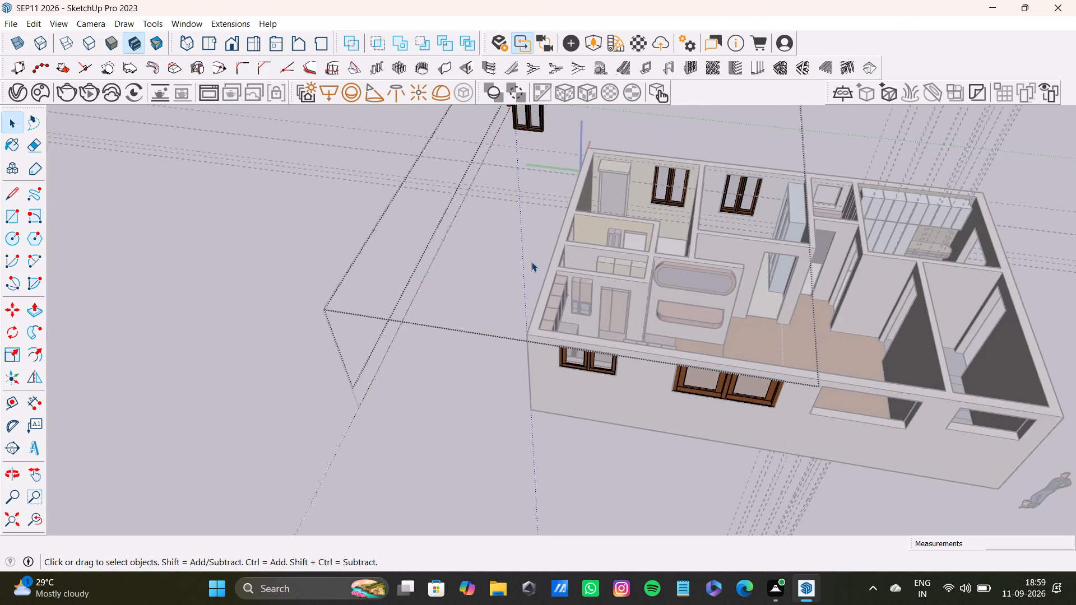
pyautogui.keyDown('shift'); pyautogui.moveTo(500, 174); pyautogui.dragTo(479, 381, button='middle'); pyautogui.keyUp('shift')
pyautogui.scroll(11, 488, 272)
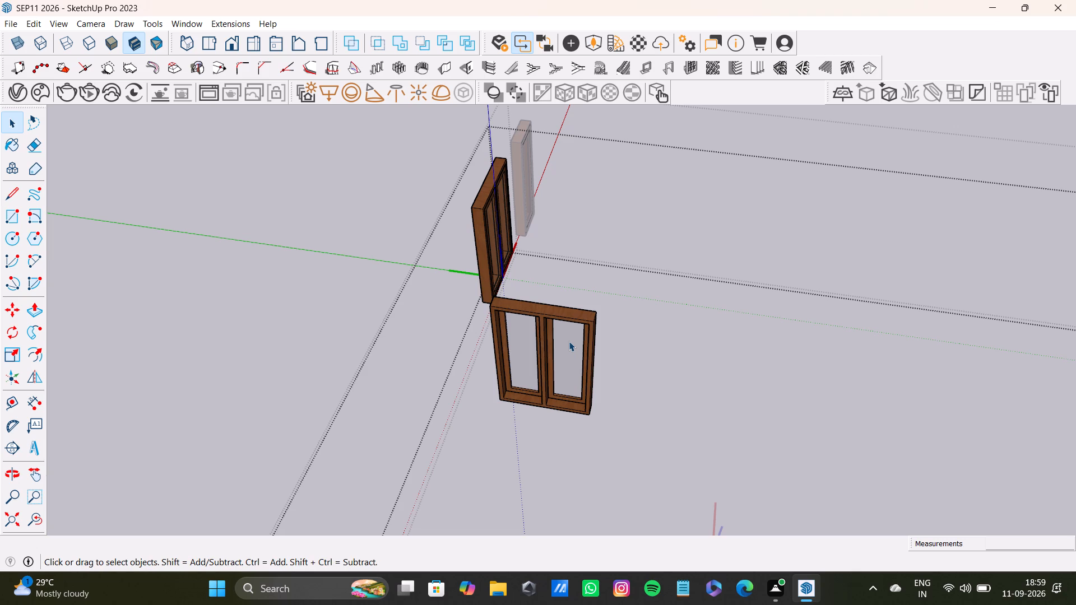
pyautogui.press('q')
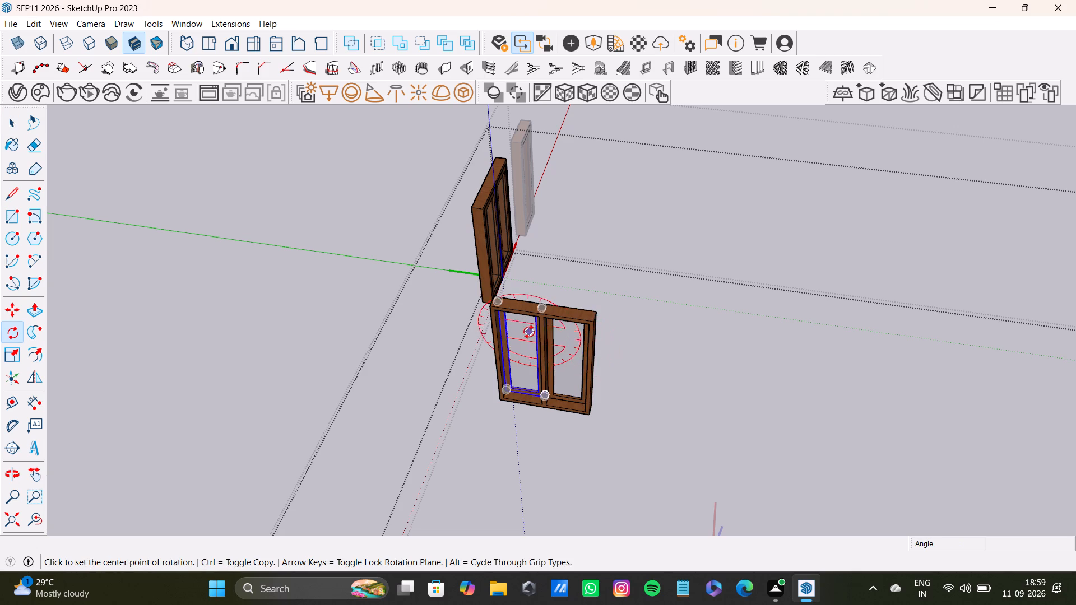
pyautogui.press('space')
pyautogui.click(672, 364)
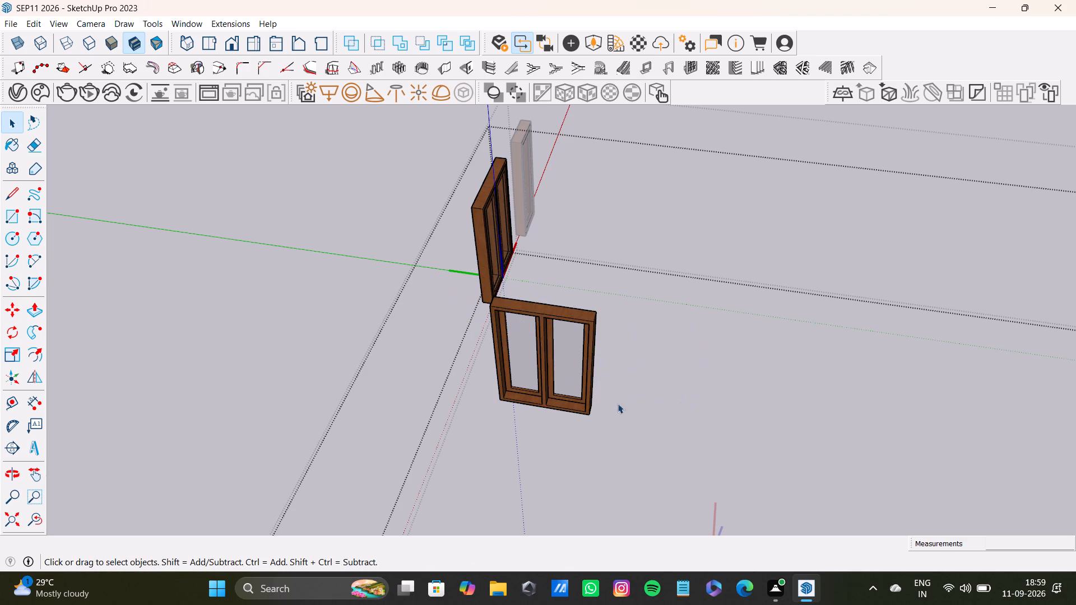
# Copy the outer frame of the spare double-pane window from near the origin to the lower corner of the long wall's third opening.
pyautogui.click(581, 401)
pyautogui.doubleClick(588, 407)
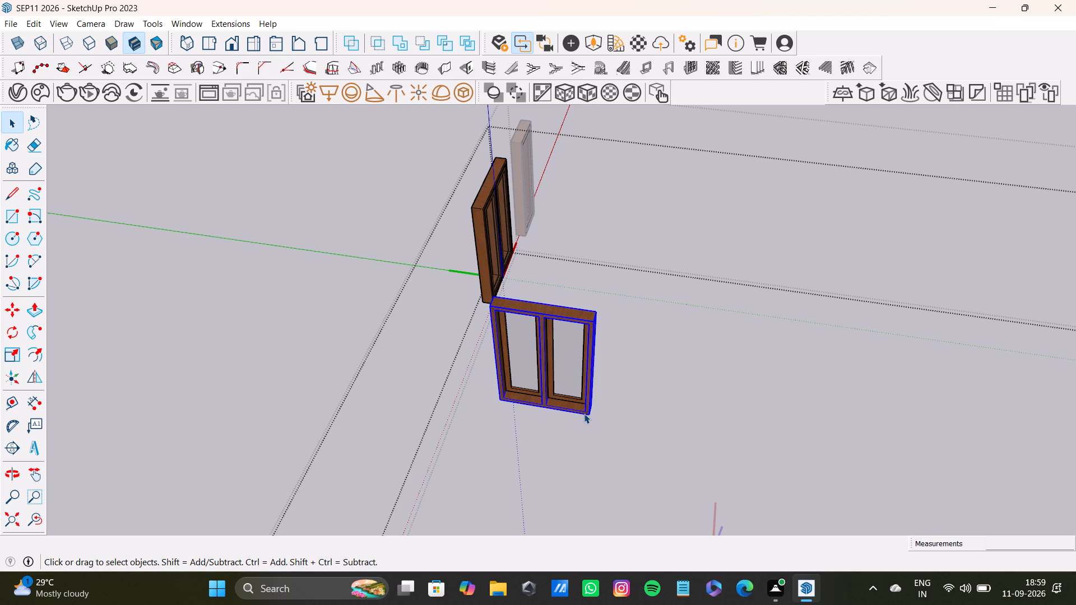
pyautogui.moveTo(473, 245); pyautogui.dragTo(646, 494)
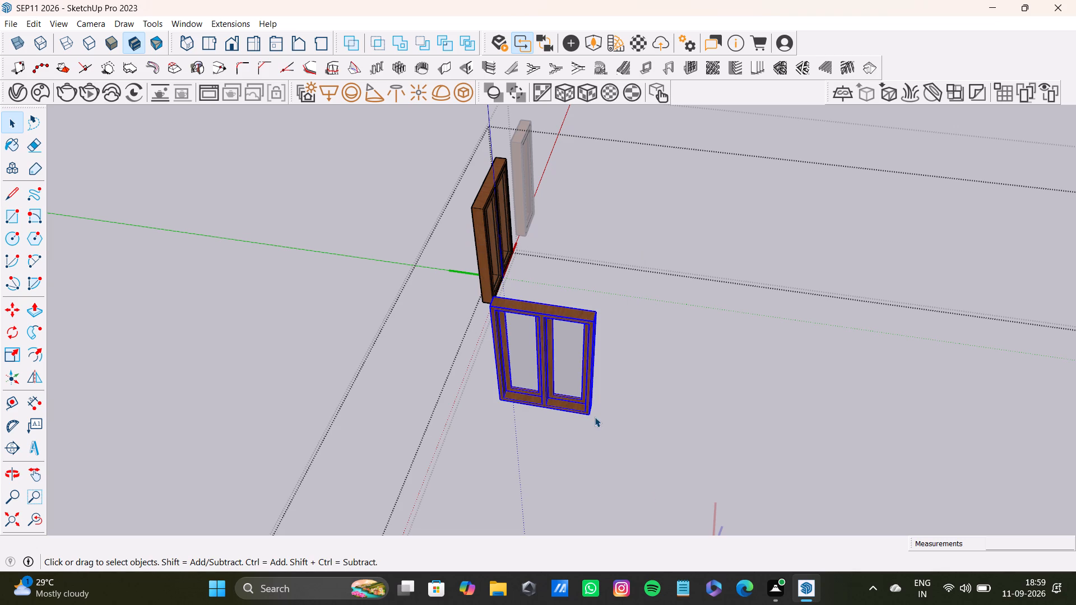
pyautogui.scroll(-2, 462, 371)
pyautogui.scroll(1, 460, 379)
pyautogui.moveTo(470, 377); pyautogui.dragTo(523, 367, button='middle')
pyautogui.scroll(5, 535, 346)
pyautogui.keyDown('shift'); pyautogui.click(565, 281); pyautogui.keyUp('shift')
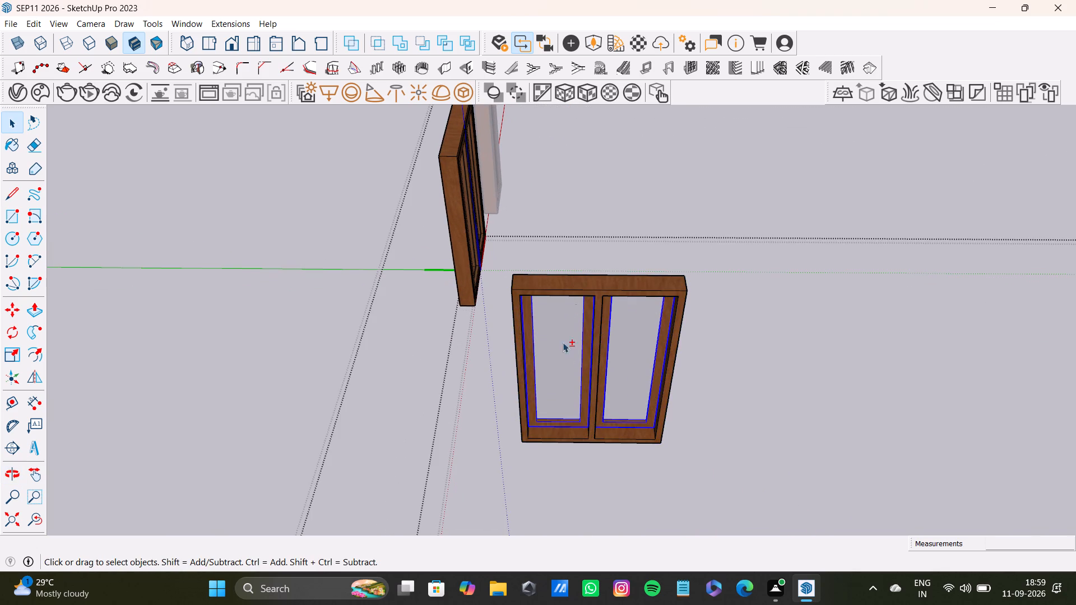
pyautogui.moveTo(595, 421); pyautogui.dragTo(646, 426, button='middle')
pyautogui.keyDown('shift'); pyautogui.moveTo(551, 218); pyautogui.dragTo(675, 431); pyautogui.keyUp('shift')
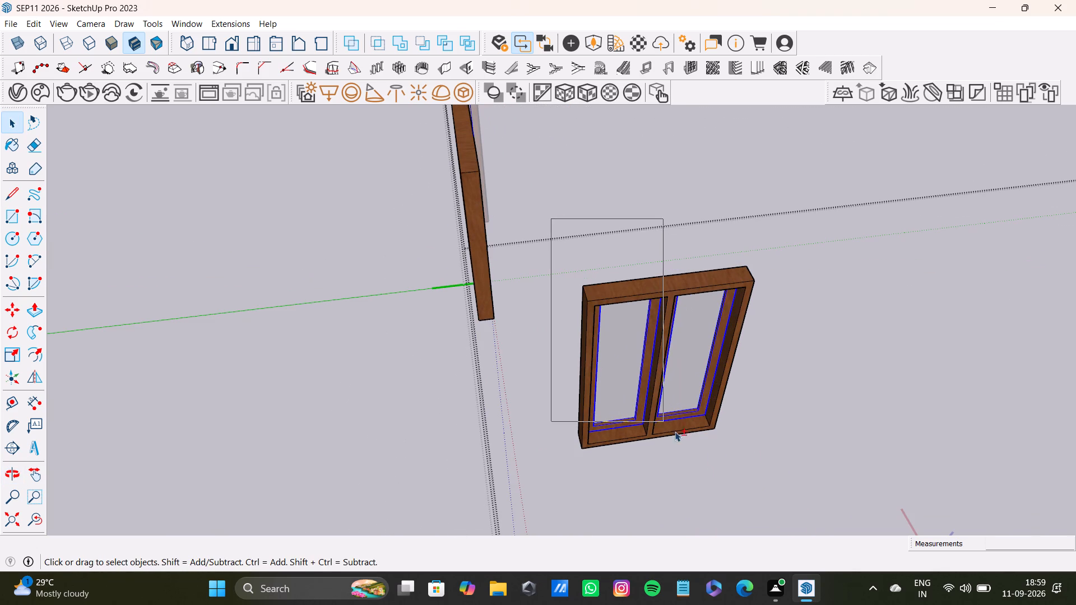
pyautogui.keyDown('shift'); pyautogui.moveTo(675, 431); pyautogui.dragTo(809, 518); pyautogui.keyUp('shift')
pyautogui.press('m')
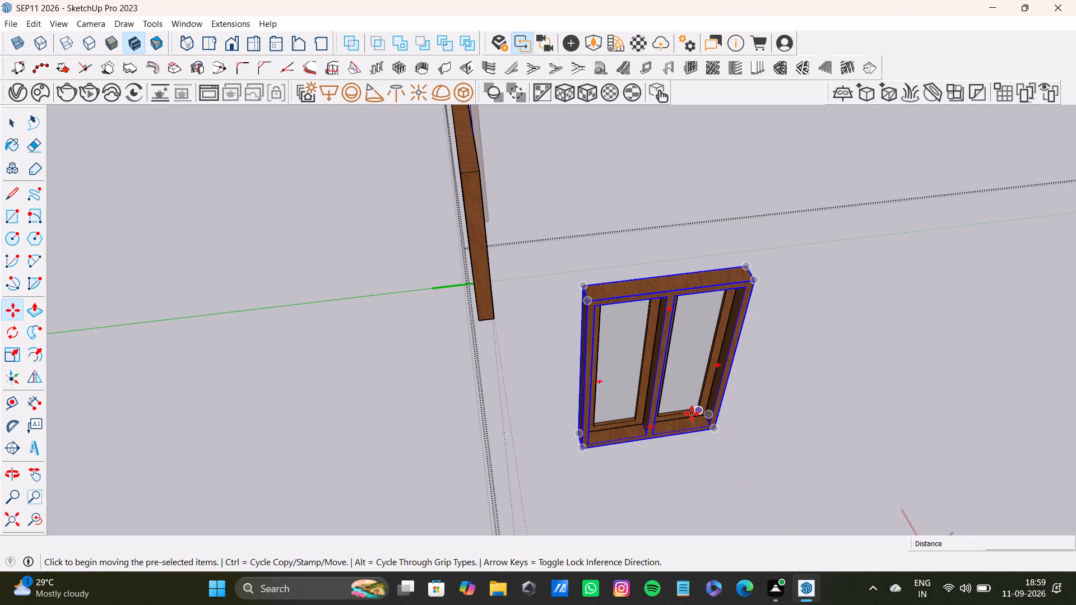
pyautogui.keyDown('ctrl'); pyautogui.click(718, 430); pyautogui.keyUp('ctrl')
pyautogui.scroll(-7, 762, 442)
pyautogui.keyDown('shift'); pyautogui.moveTo(1014, 508); pyautogui.dragTo(618, 269, button='middle'); pyautogui.keyUp('shift')
pyautogui.scroll(-2, 542, 252)
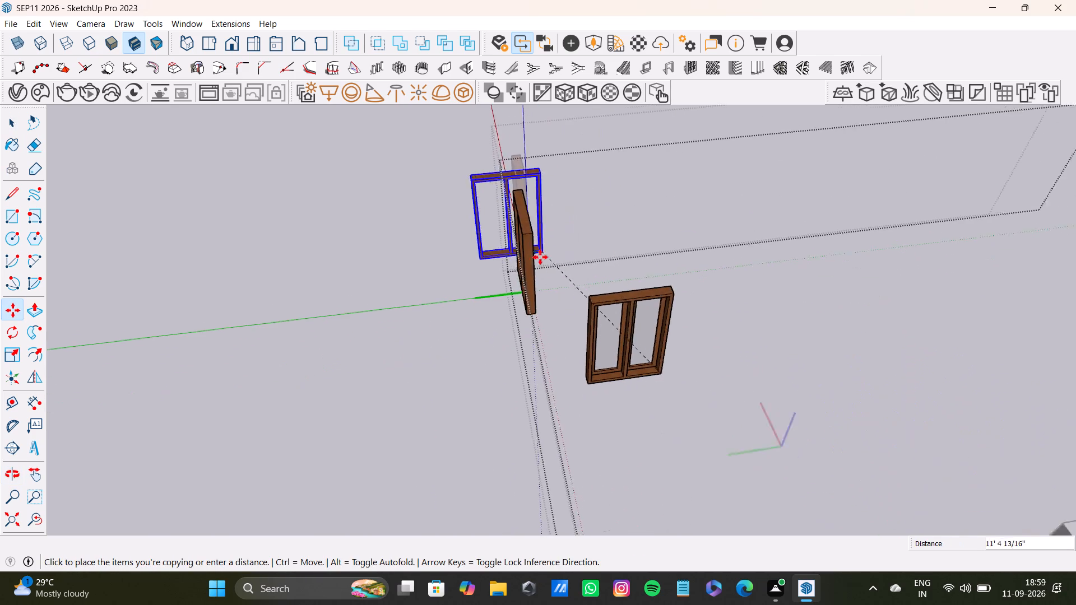
pyautogui.scroll(-13, 540, 257)
pyautogui.keyDown('shift'); pyautogui.moveTo(807, 453); pyautogui.dragTo(400, 162, button='middle'); pyautogui.keyUp('shift')
pyautogui.scroll(10, 602, 284)
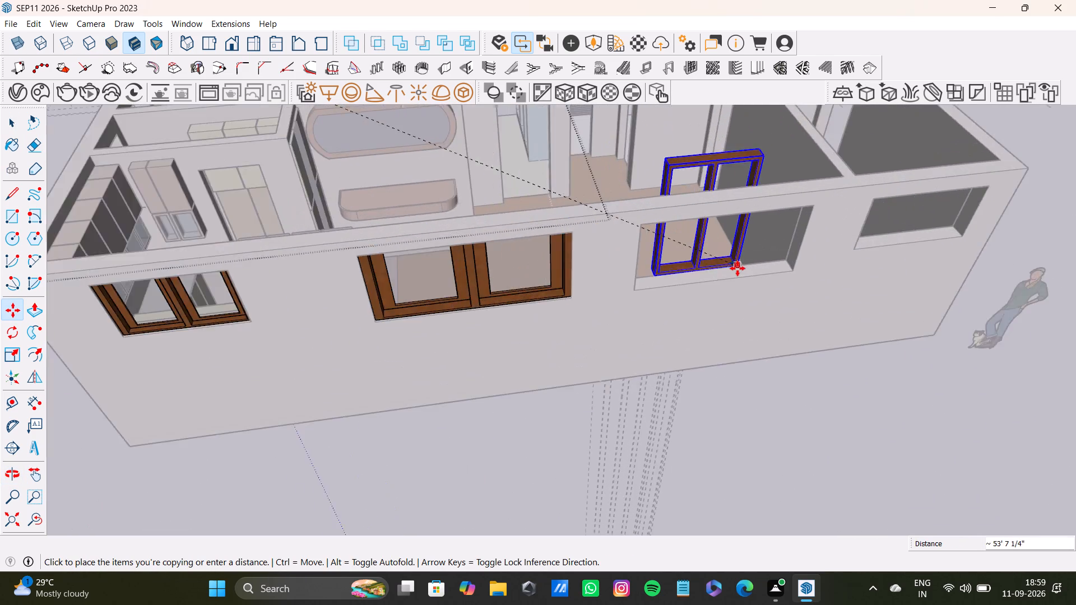
pyautogui.scroll(2, 738, 268)
pyautogui.moveTo(739, 269); pyautogui.dragTo(699, 273, button='middle')
pyautogui.scroll(5, 775, 298)
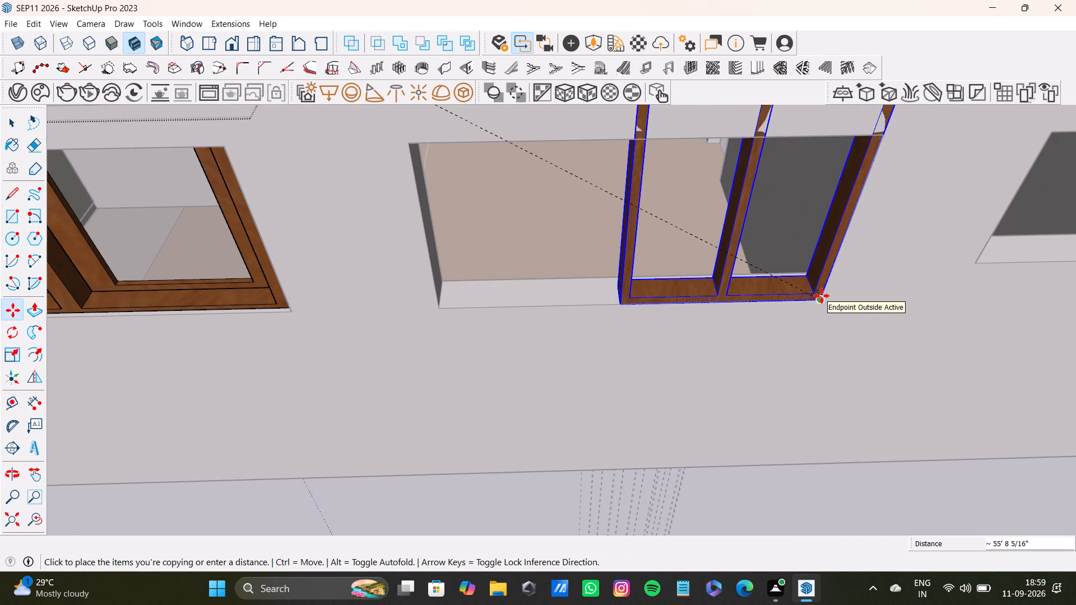
pyautogui.click(822, 296)
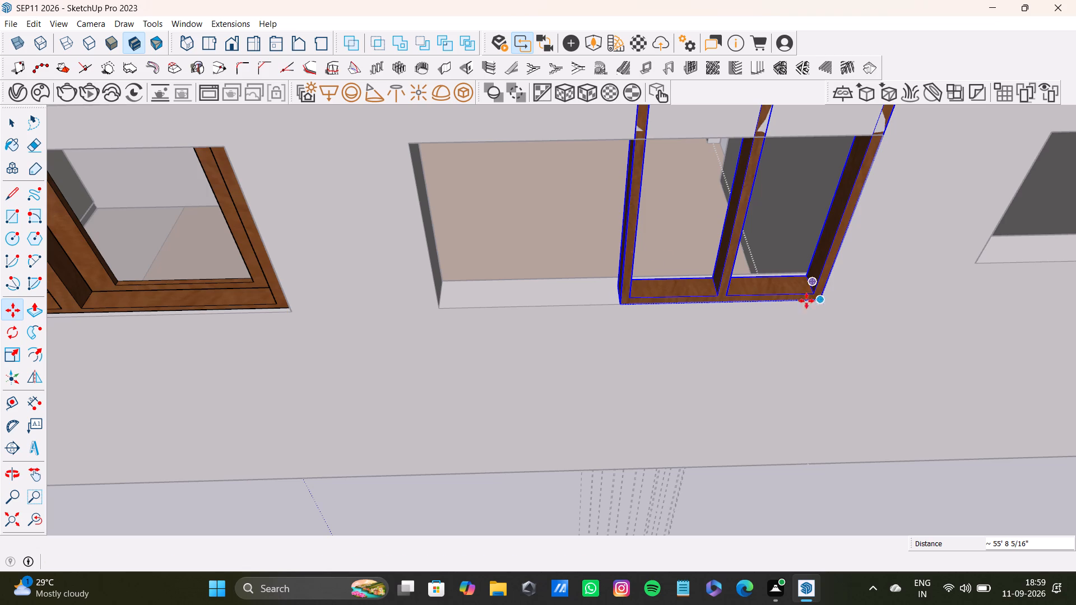
# Scale the copied frame along the red axis until its width fills the third opening.
pyautogui.scroll(-4, 629, 244)
pyautogui.moveTo(632, 244); pyautogui.dragTo(694, 271, button='middle')
pyautogui.scroll(5, 671, 254)
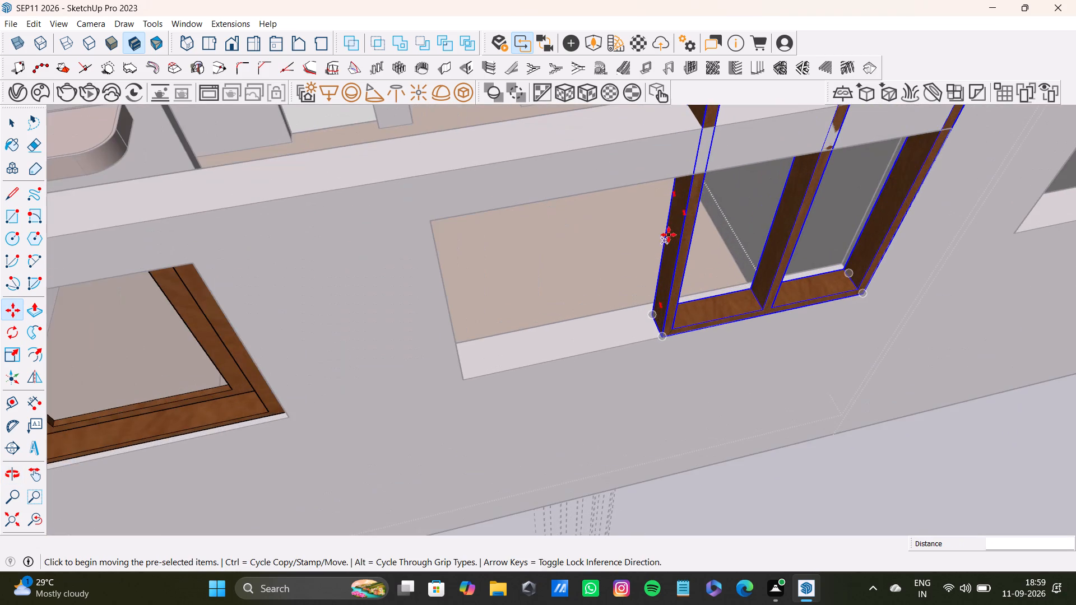
pyautogui.scroll(-4, 669, 246)
pyautogui.scroll(1, 670, 255)
pyautogui.keyDown('shift'); pyautogui.moveTo(670, 255); pyautogui.dragTo(646, 311, button='middle'); pyautogui.keyUp('shift')
pyautogui.moveTo(646, 311); pyautogui.dragTo(667, 296, button='middle')
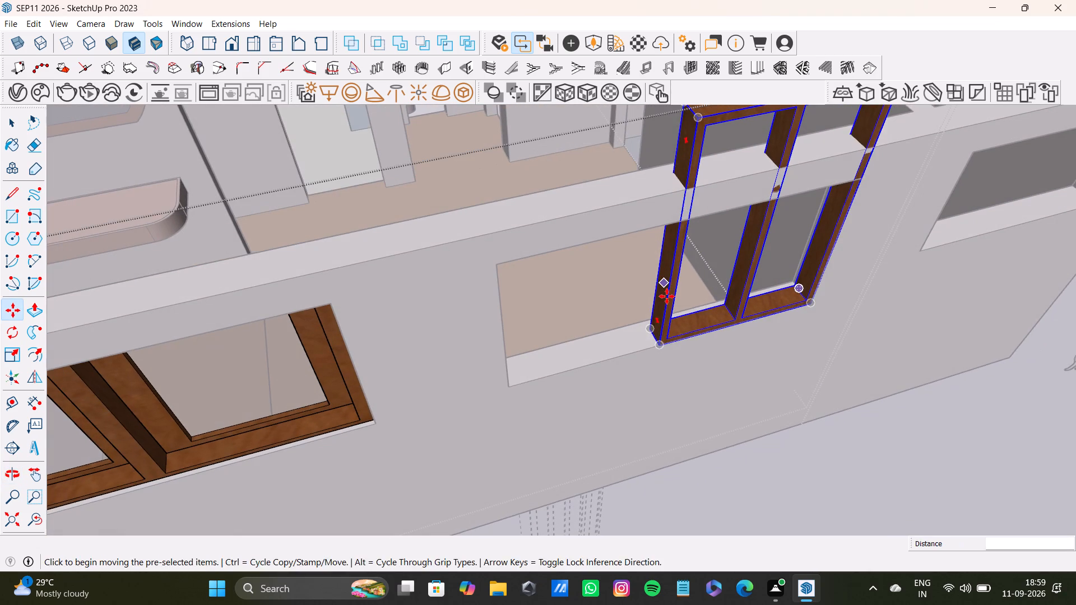
pyautogui.press('s')
pyautogui.moveTo(665, 244); pyautogui.dragTo(491, 282)
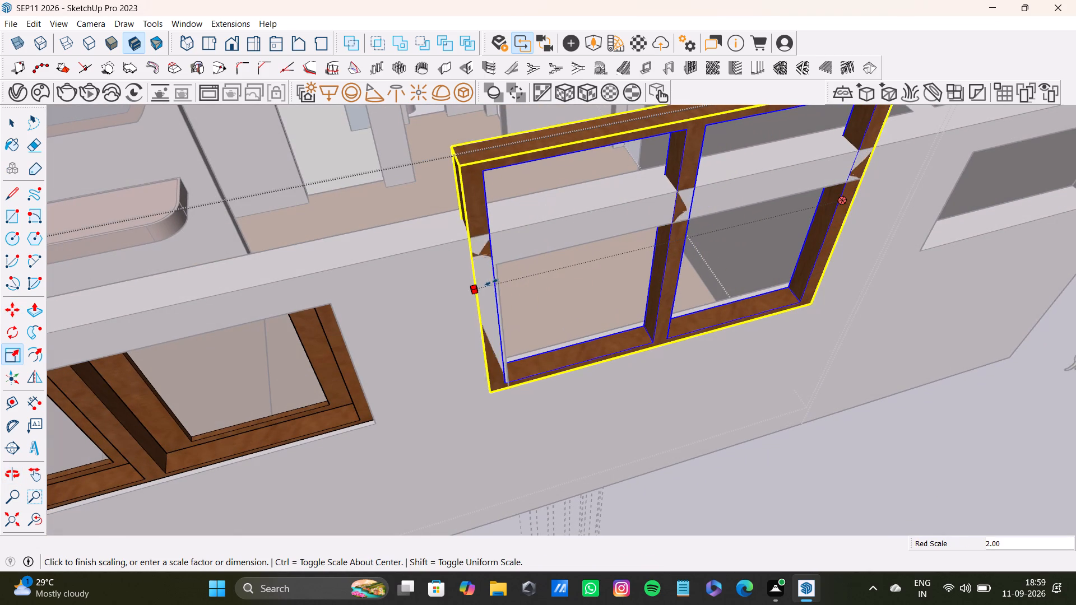
pyautogui.moveTo(491, 282); pyautogui.dragTo(499, 280)
pyautogui.moveTo(688, 249); pyautogui.dragTo(683, 245)
# Scale down the copied frame's height along the blue axis to fit beneath the top edge of the third opening.
pyautogui.moveTo(687, 256); pyautogui.dragTo(609, 246, button='middle')
pyautogui.keyDown('shift'); pyautogui.moveTo(590, 245); pyautogui.dragTo(577, 341, button='middle'); pyautogui.keyUp('shift')
pyautogui.scroll(2, 578, 287)
pyautogui.moveTo(587, 359); pyautogui.dragTo(587, 440)
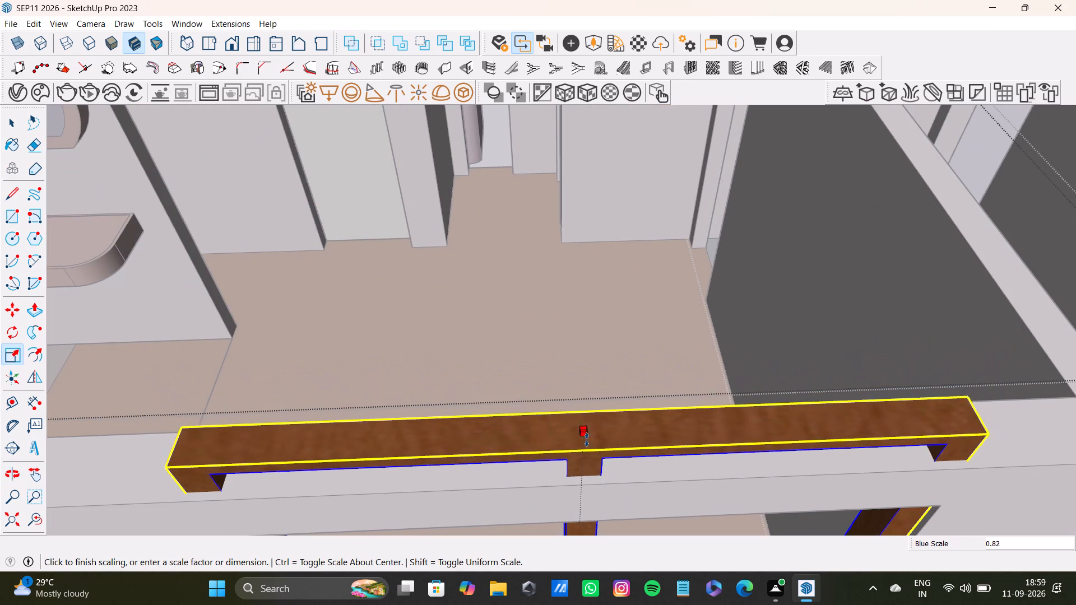
pyautogui.moveTo(587, 440); pyautogui.dragTo(590, 465)
pyautogui.moveTo(593, 466); pyautogui.dragTo(597, 265, button='middle')
pyautogui.moveTo(589, 274); pyautogui.dragTo(589, 281)
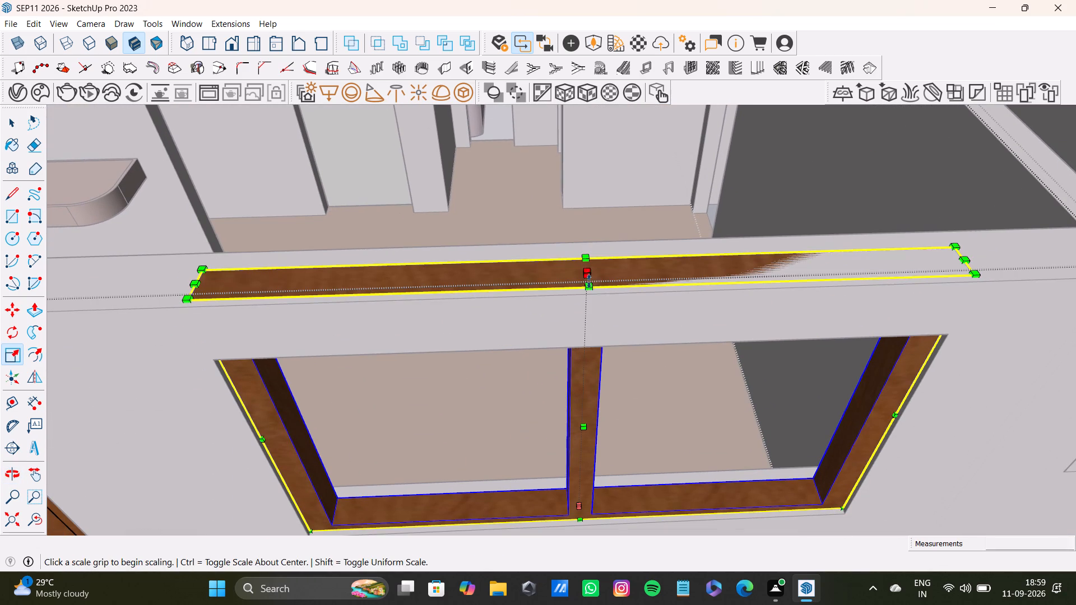
pyautogui.moveTo(589, 281); pyautogui.dragTo(592, 320)
pyautogui.scroll(-3, 590, 338)
pyautogui.keyDown('shift'); pyautogui.moveTo(596, 375); pyautogui.dragTo(585, 274, button='middle'); pyautogui.keyUp('shift')
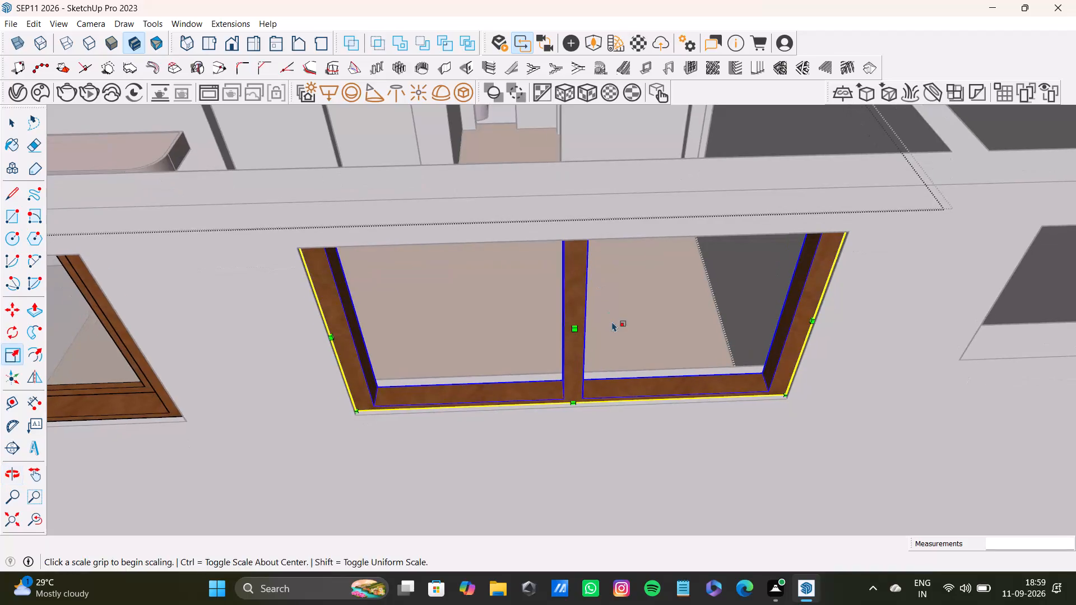
pyautogui.moveTo(610, 288); pyautogui.dragTo(548, 232, button='middle')
pyautogui.scroll(-12, 453, 236)
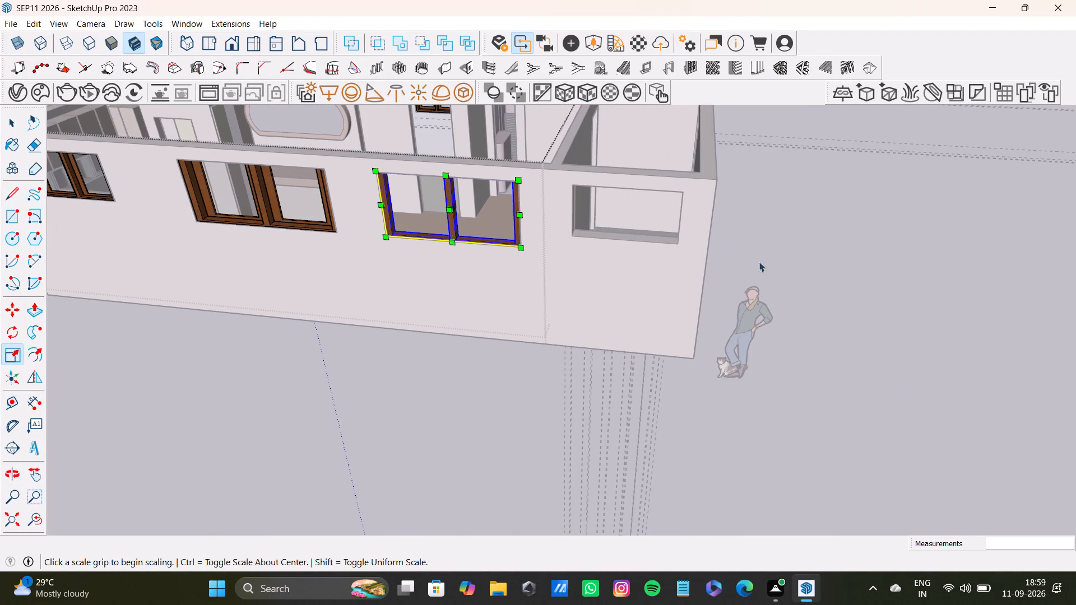
pyautogui.press('space')
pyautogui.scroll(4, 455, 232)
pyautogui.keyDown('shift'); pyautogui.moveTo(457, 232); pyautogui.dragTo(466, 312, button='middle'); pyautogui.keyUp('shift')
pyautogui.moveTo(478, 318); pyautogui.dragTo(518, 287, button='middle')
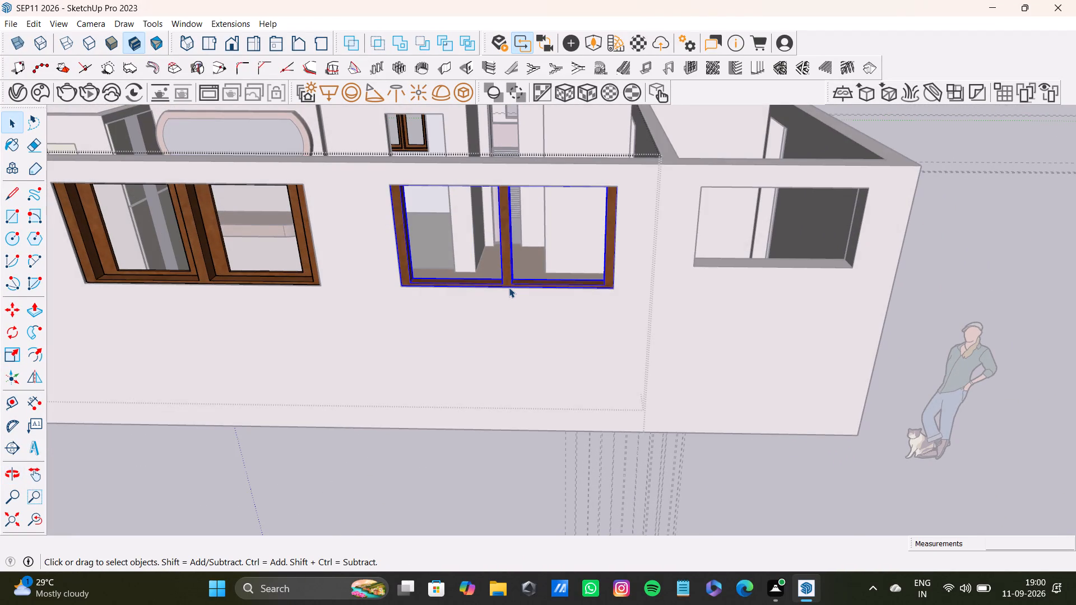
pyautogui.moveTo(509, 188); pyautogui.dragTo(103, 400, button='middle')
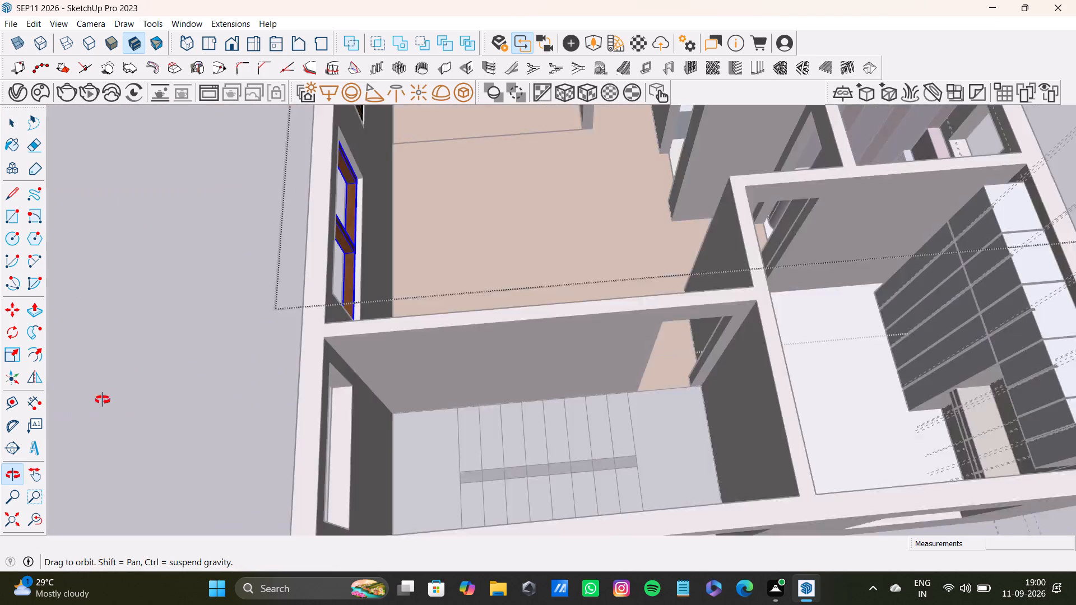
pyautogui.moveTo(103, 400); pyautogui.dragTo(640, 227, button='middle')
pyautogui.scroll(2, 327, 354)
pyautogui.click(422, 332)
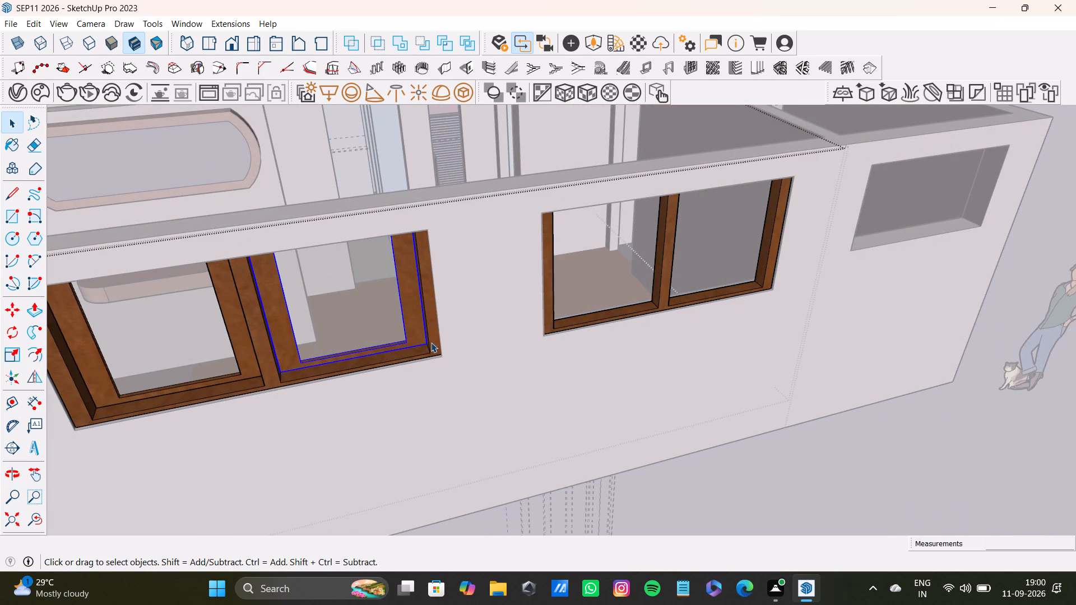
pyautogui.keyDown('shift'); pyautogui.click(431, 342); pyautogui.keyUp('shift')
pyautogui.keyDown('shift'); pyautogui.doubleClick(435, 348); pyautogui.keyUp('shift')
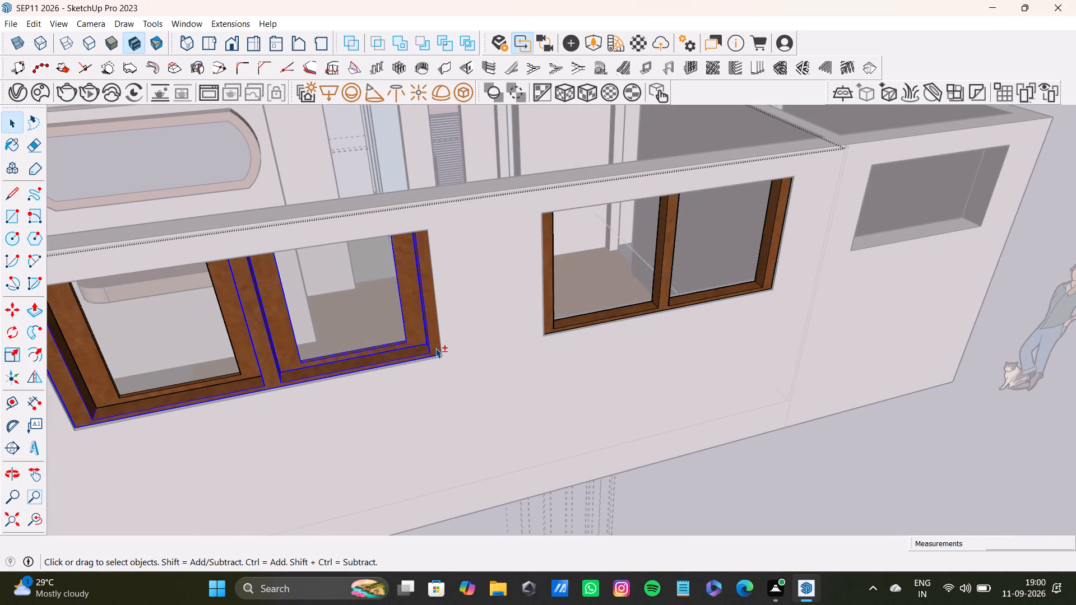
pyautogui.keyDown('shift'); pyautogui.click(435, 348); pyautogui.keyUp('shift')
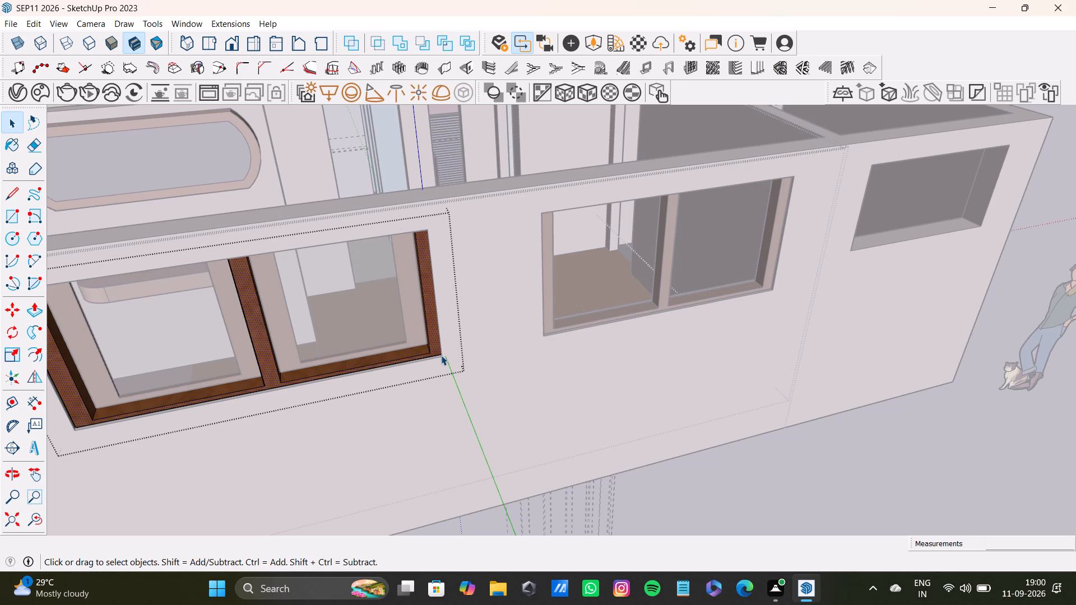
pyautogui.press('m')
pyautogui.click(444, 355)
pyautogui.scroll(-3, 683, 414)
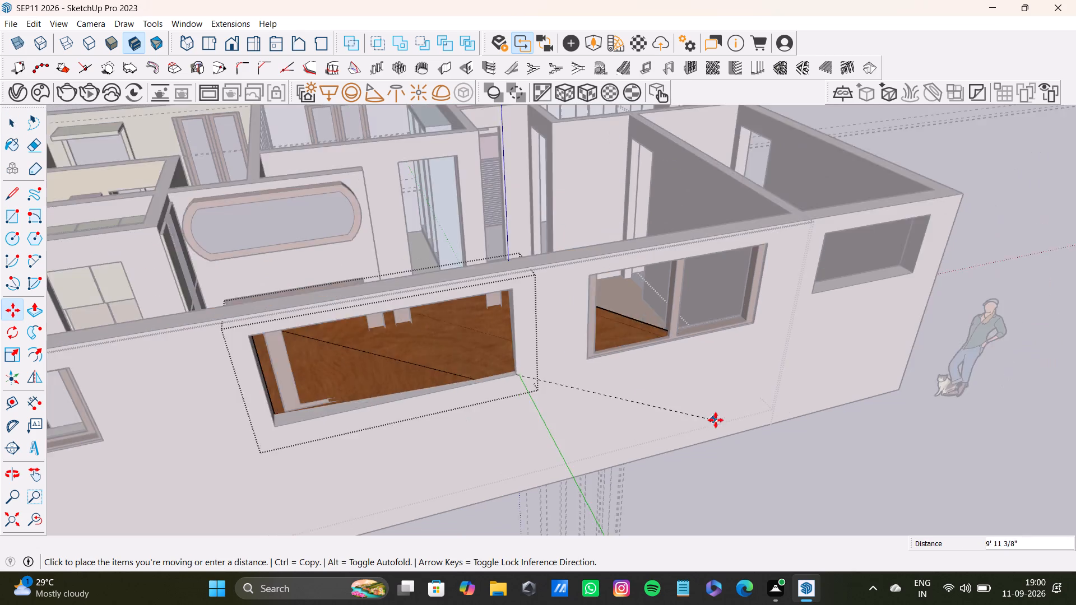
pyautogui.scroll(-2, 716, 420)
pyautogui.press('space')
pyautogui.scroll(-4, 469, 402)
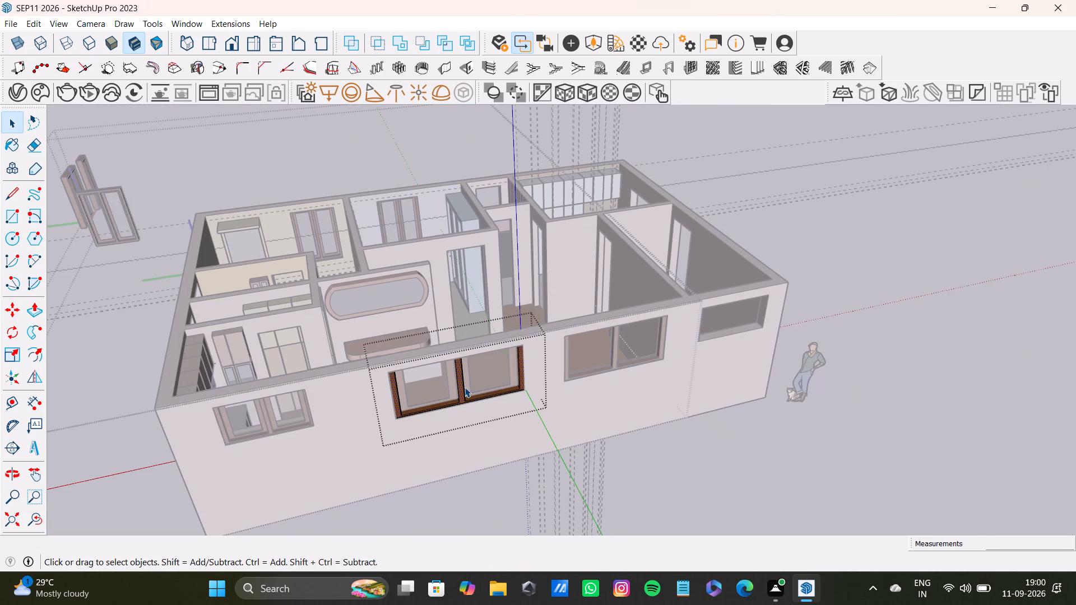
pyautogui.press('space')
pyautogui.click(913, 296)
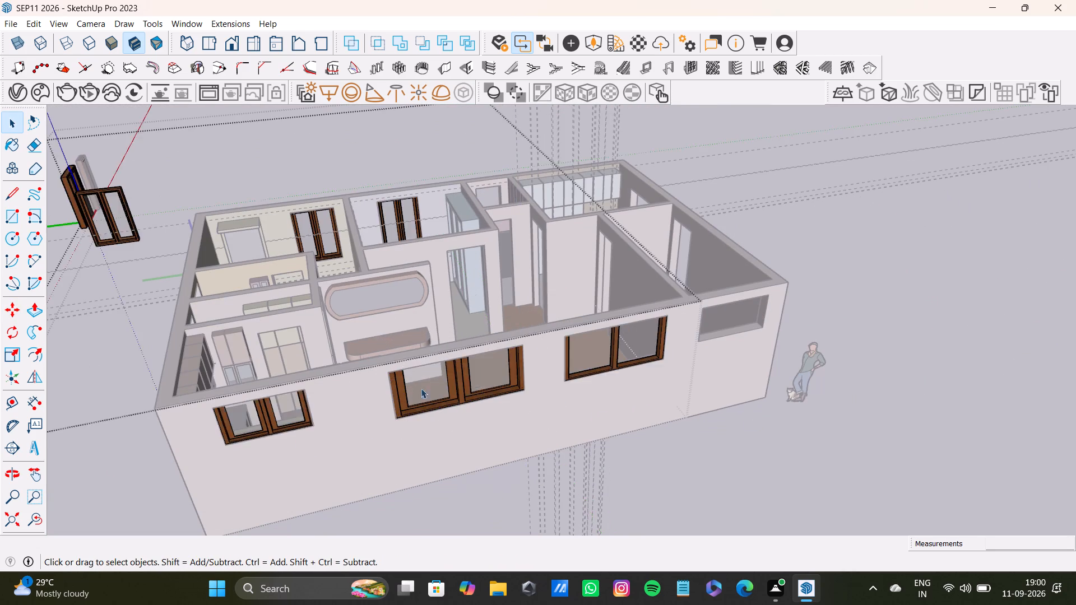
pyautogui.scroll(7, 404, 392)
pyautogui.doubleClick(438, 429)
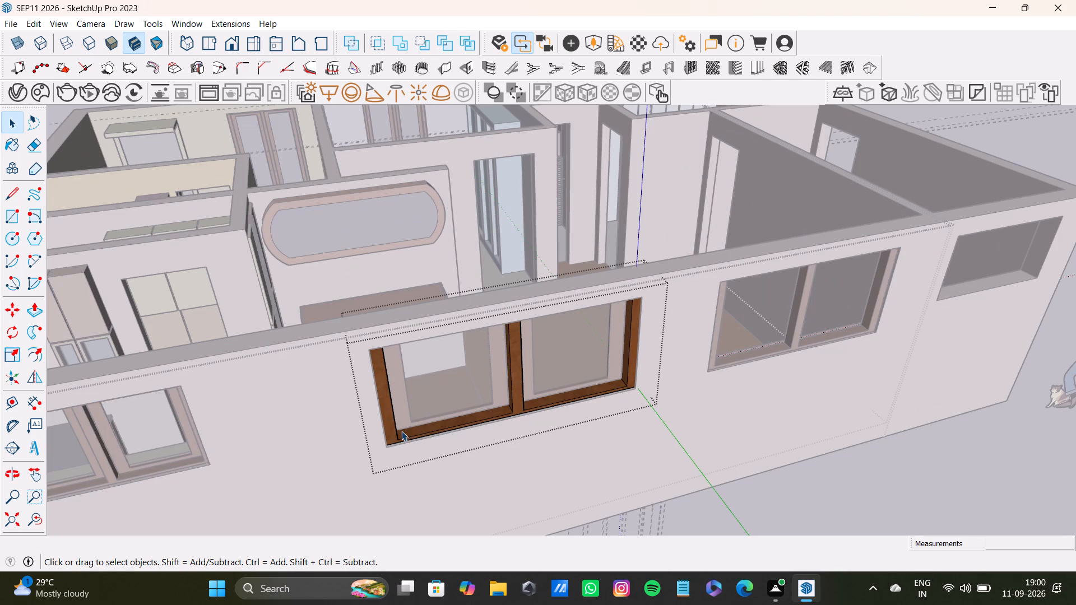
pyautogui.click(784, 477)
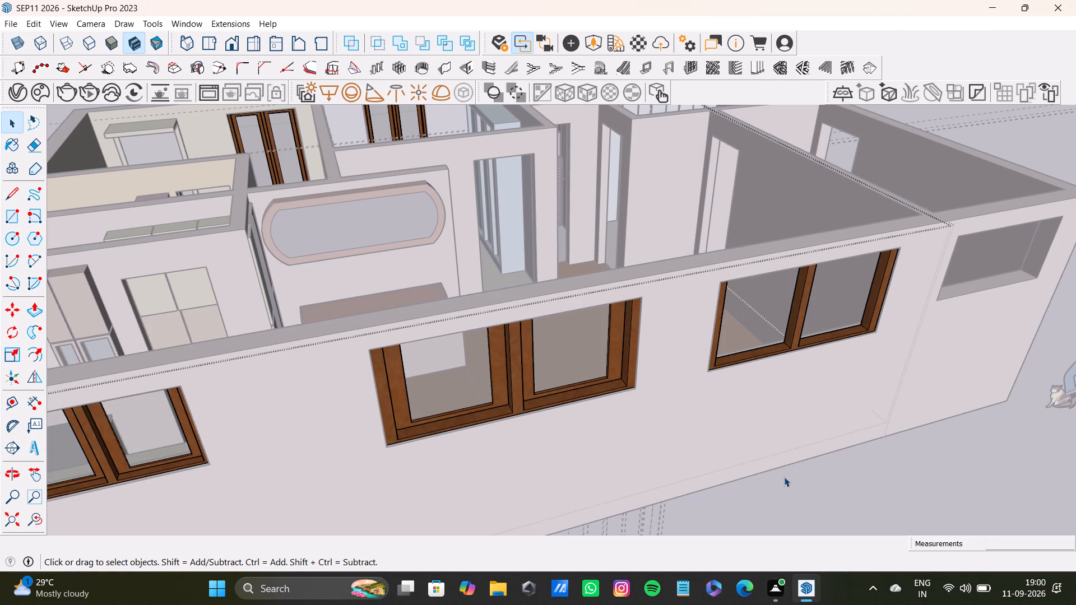
# Examine the third window frame and the remaining empty opening near the end of the long exterior wall.
pyautogui.press('space')
pyautogui.scroll(-10, 860, 492)
pyautogui.keyDown('shift'); pyautogui.moveTo(841, 450); pyautogui.dragTo(704, 428, button='middle'); pyautogui.keyUp('shift')
pyautogui.scroll(12, 738, 403)
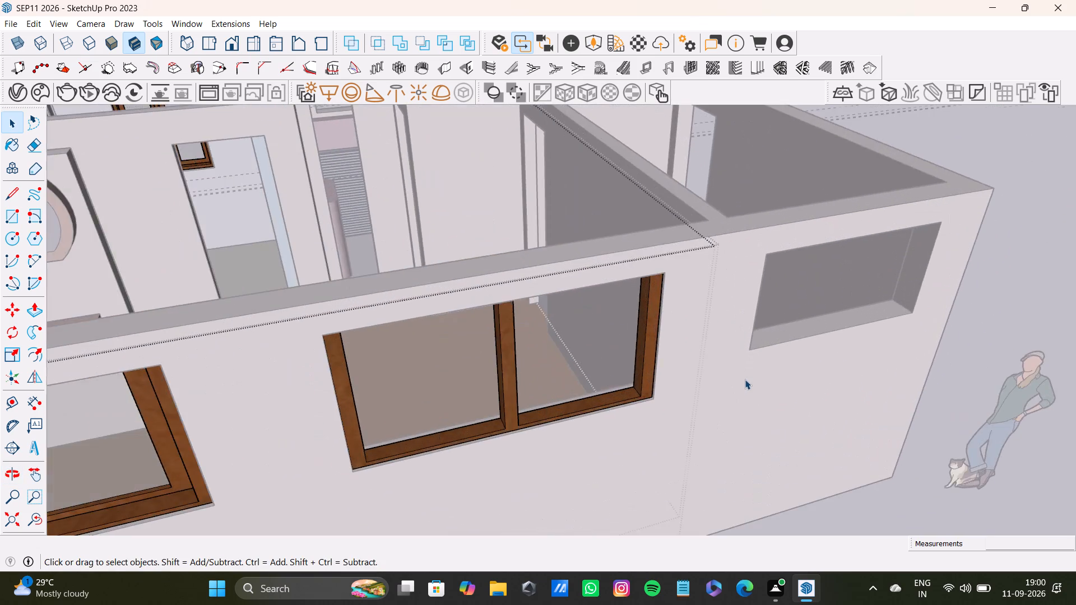
pyautogui.moveTo(747, 383); pyautogui.dragTo(607, 360, button='middle')
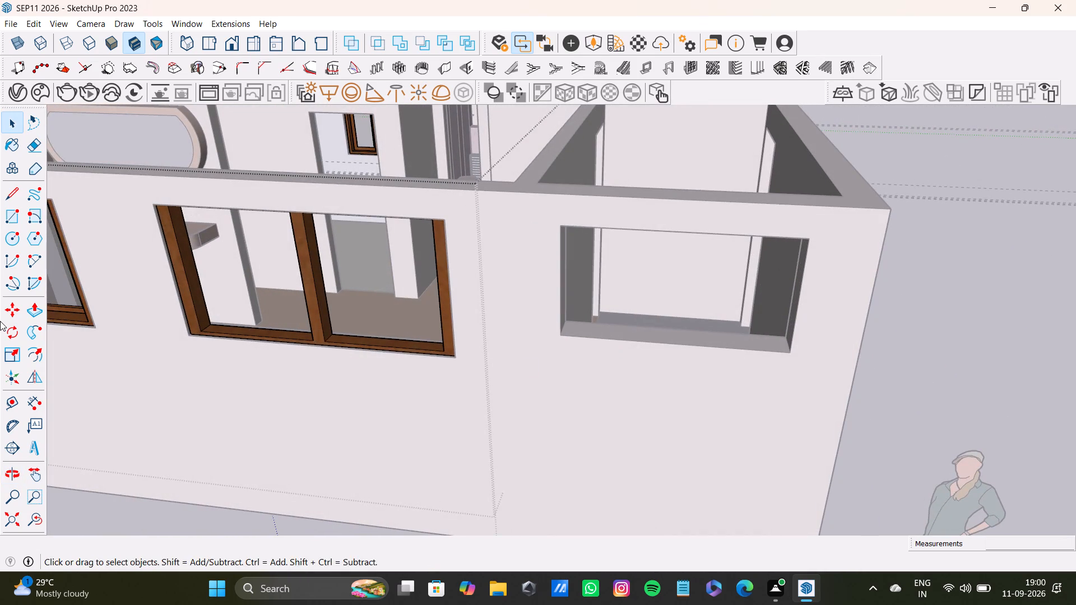
pyautogui.scroll(-4, 200, 375)
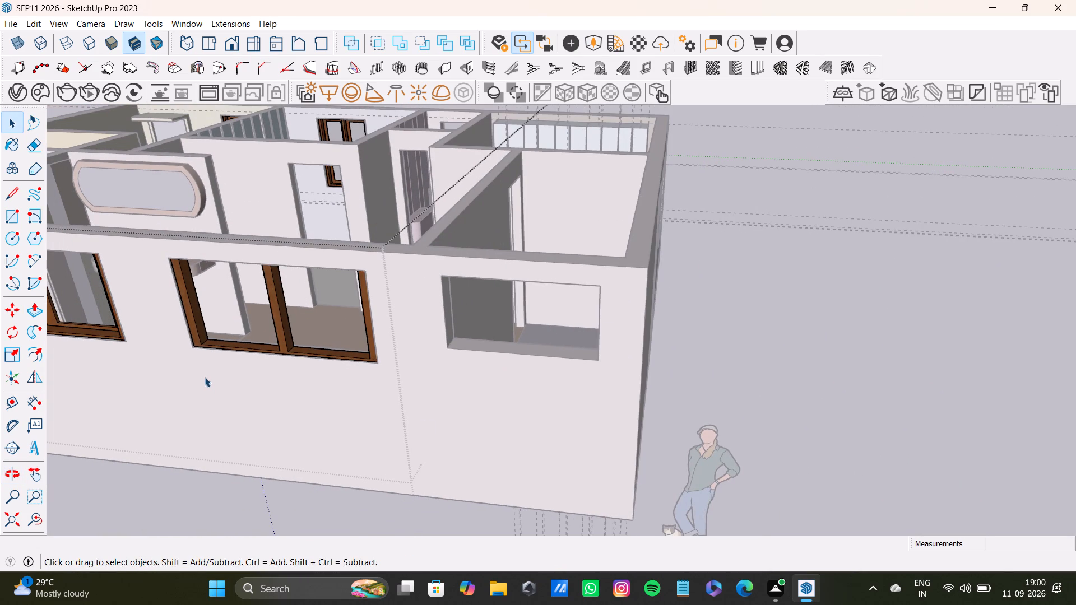
pyautogui.press('space')
pyautogui.click(686, 288)
# Delete the outer frame and both sashes of the double-pane window in the long exterior wall's second opening.
pyautogui.scroll(-4, 449, 375)
pyautogui.moveTo(183, 350); pyautogui.dragTo(499, 342, button='middle')
pyautogui.scroll(8, 519, 337)
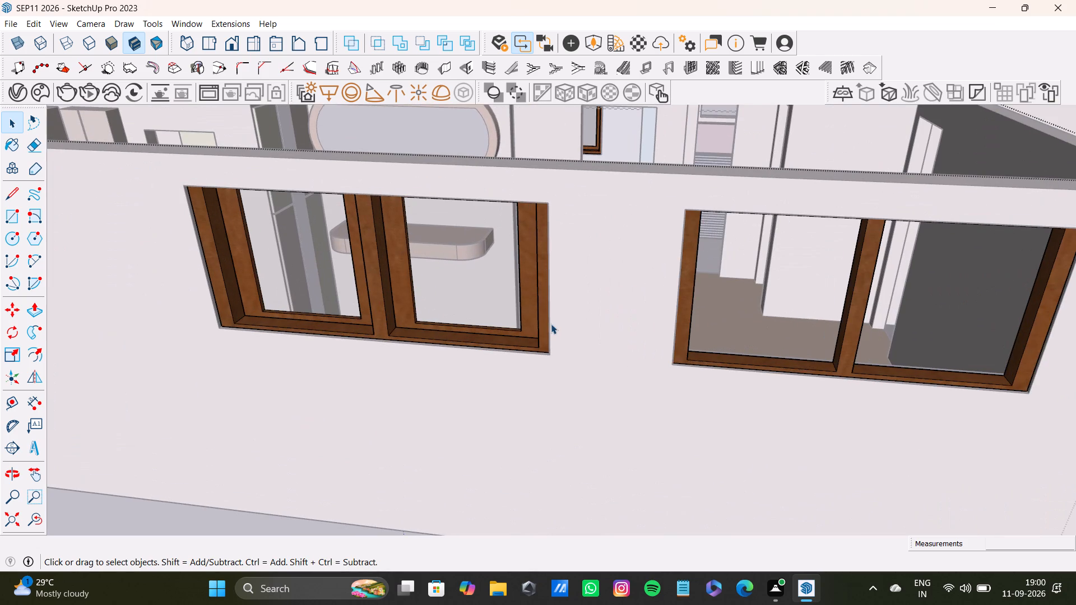
pyautogui.click(547, 341)
pyautogui.tripleClick(547, 345)
pyautogui.doubleClick(547, 345)
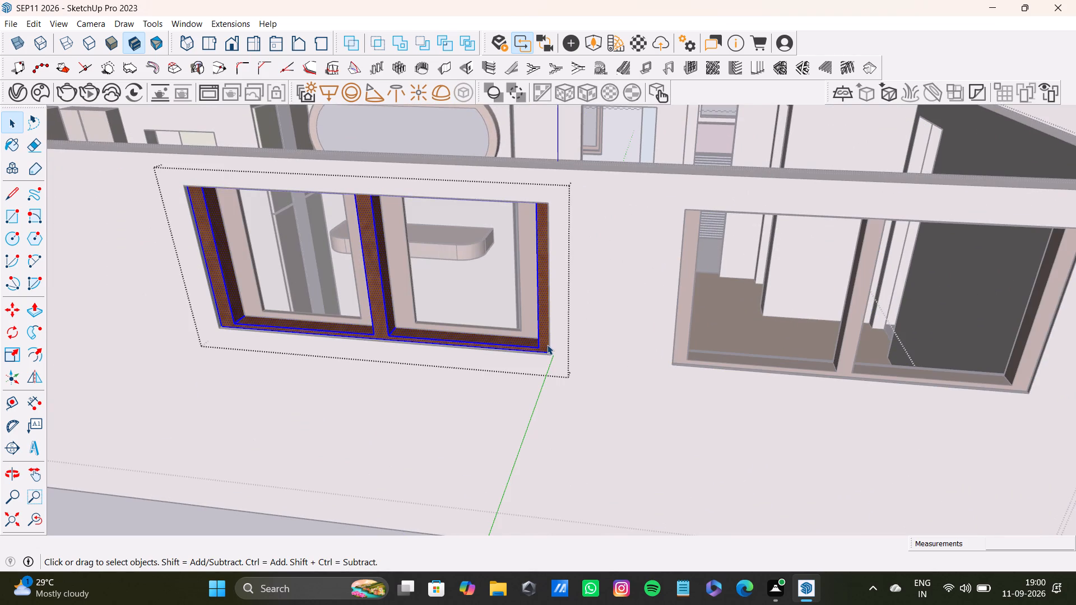
pyautogui.press('Delete')
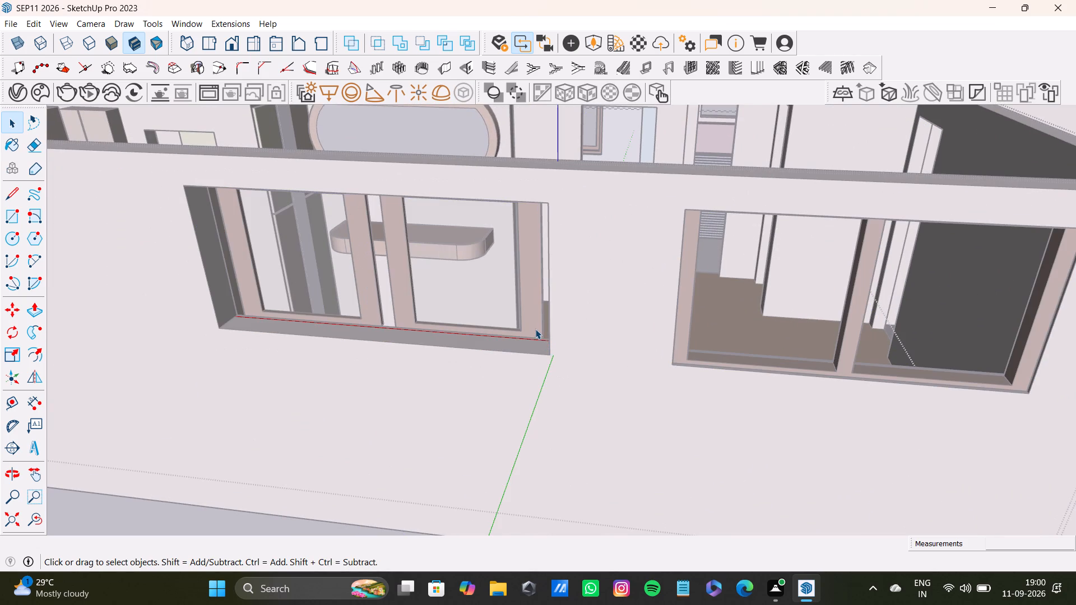
pyautogui.click(535, 329)
pyautogui.press('Delete')
pyautogui.click(535, 329)
pyautogui.press('Delete')
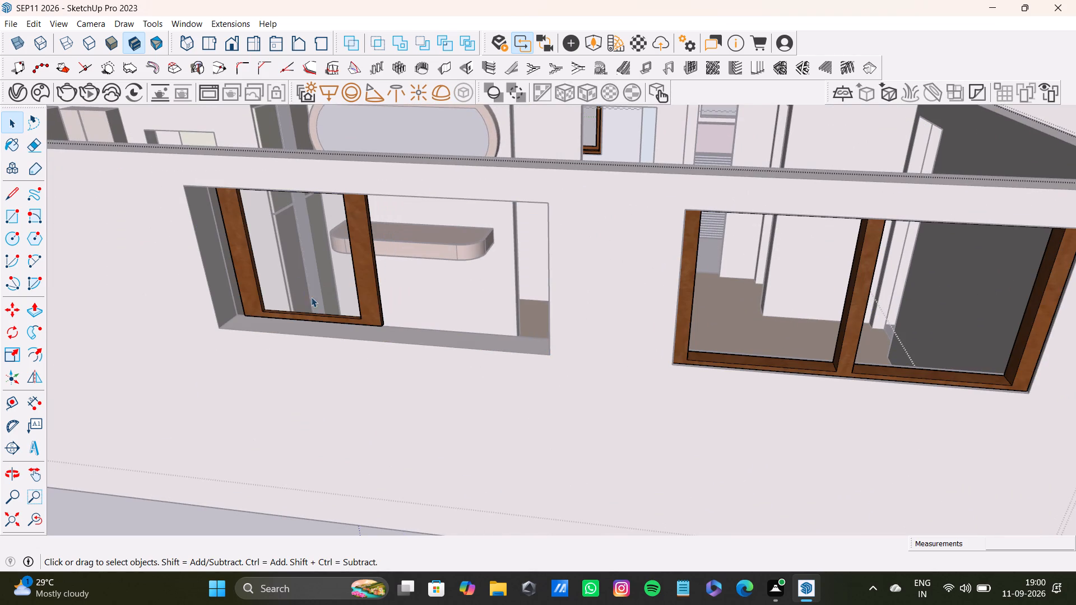
pyautogui.click(373, 310)
pyautogui.press('Delete')
pyautogui.scroll(-9, 374, 310)
pyautogui.press('space')
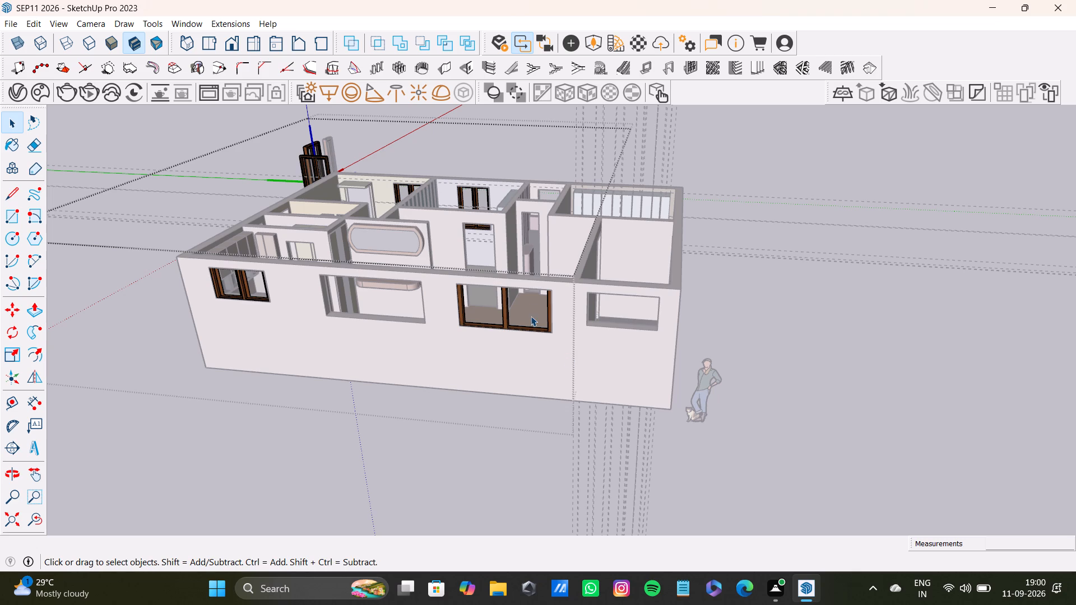
# Examine the third opening's frame and the empty openings beside it from different heights.
pyautogui.scroll(7, 532, 308)
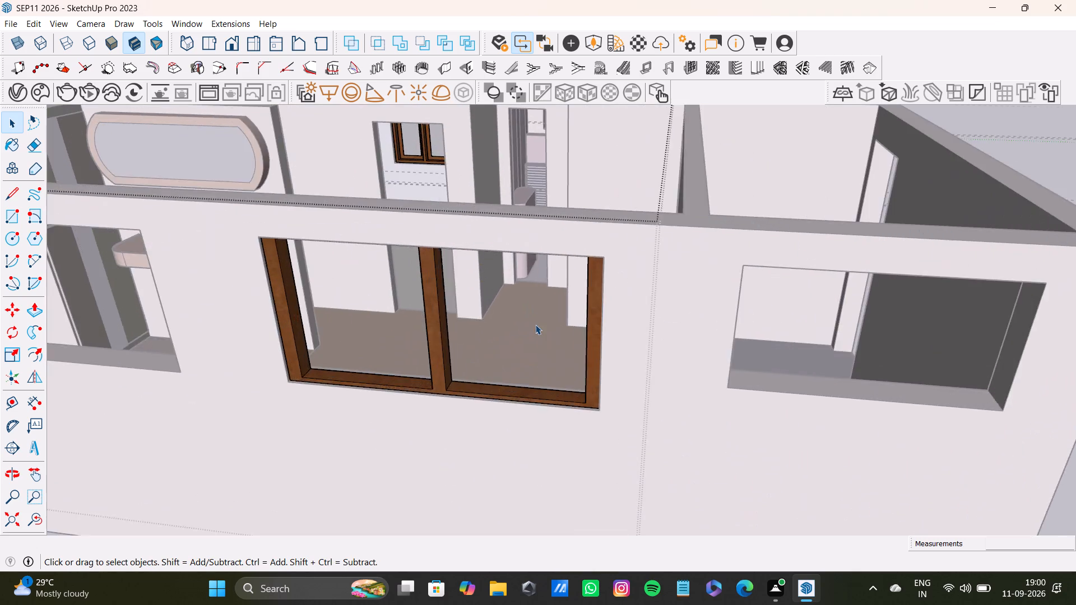
pyautogui.moveTo(535, 324); pyautogui.dragTo(548, 478, button='middle')
pyautogui.moveTo(545, 436); pyautogui.dragTo(545, 408, button='middle')
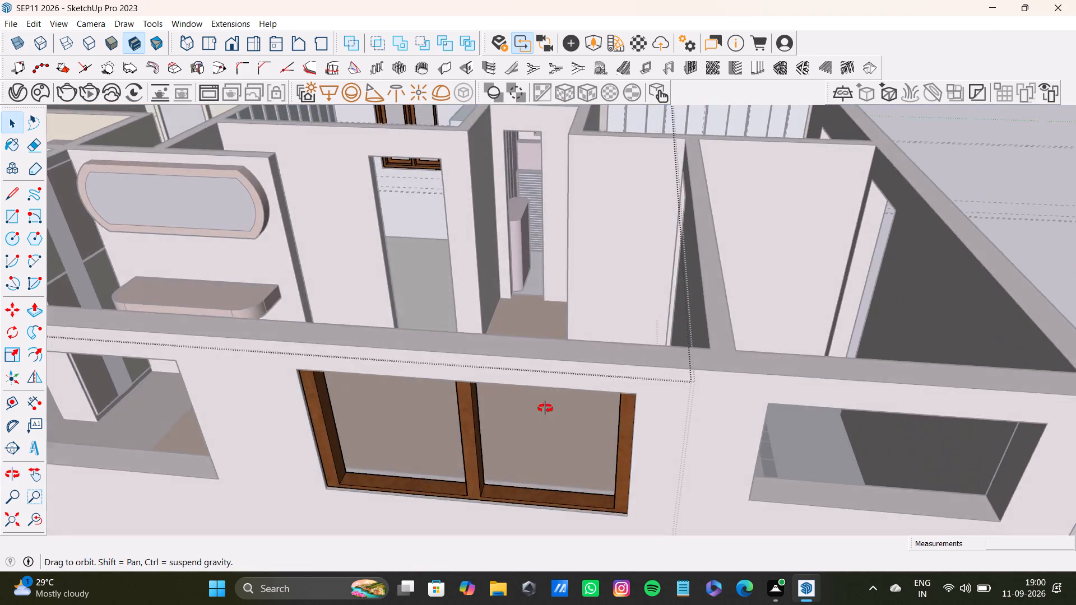
pyautogui.moveTo(545, 408); pyautogui.dragTo(544, 318, button='middle')
pyautogui.keyDown('shift'); pyautogui.moveTo(511, 289); pyautogui.dragTo(510, 469, button='middle'); pyautogui.keyUp('shift')
pyautogui.moveTo(373, 292); pyautogui.dragTo(384, 400, button='middle')
pyautogui.keyDown('shift'); pyautogui.scroll(-1, 384, 388); pyautogui.keyUp('shift')
pyautogui.scroll(3, 392, 316)
pyautogui.moveTo(399, 262); pyautogui.dragTo(388, 266, button='middle')
pyautogui.scroll(-4, 474, 329)
pyautogui.keyDown('shift'); pyautogui.moveTo(514, 351); pyautogui.dragTo(552, 167, button='middle'); pyautogui.keyUp('shift')
pyautogui.moveTo(552, 176); pyautogui.dragTo(564, 453, button='middle')
pyautogui.moveTo(564, 431); pyautogui.dragTo(554, 358, button='middle')
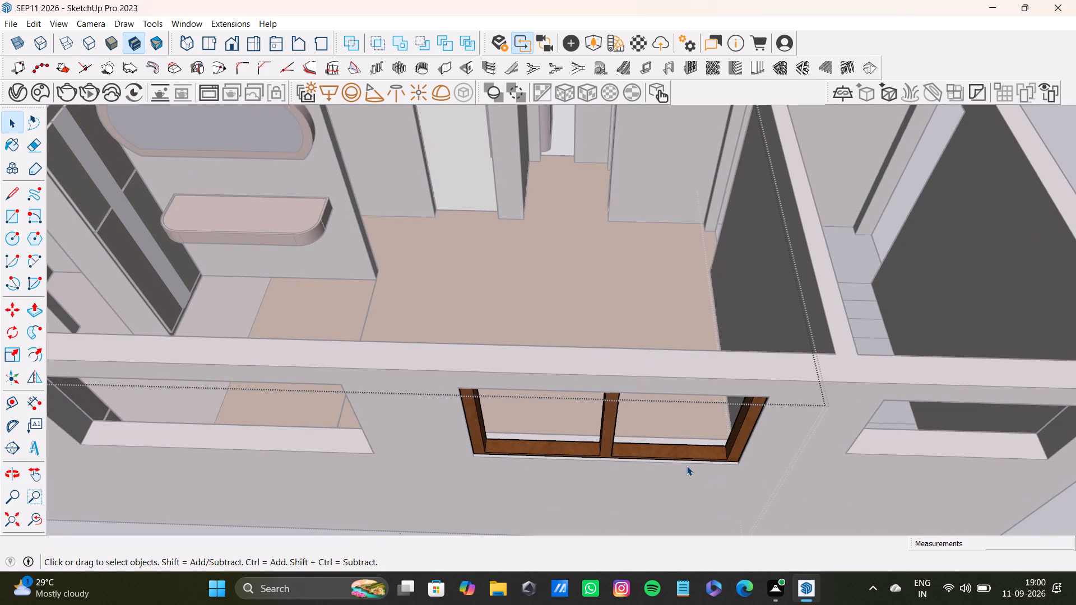
# Copy the double-pane outer frame from the third opening to the lower corner of the emptied second opening.
pyautogui.press('m')
pyautogui.click(740, 464)
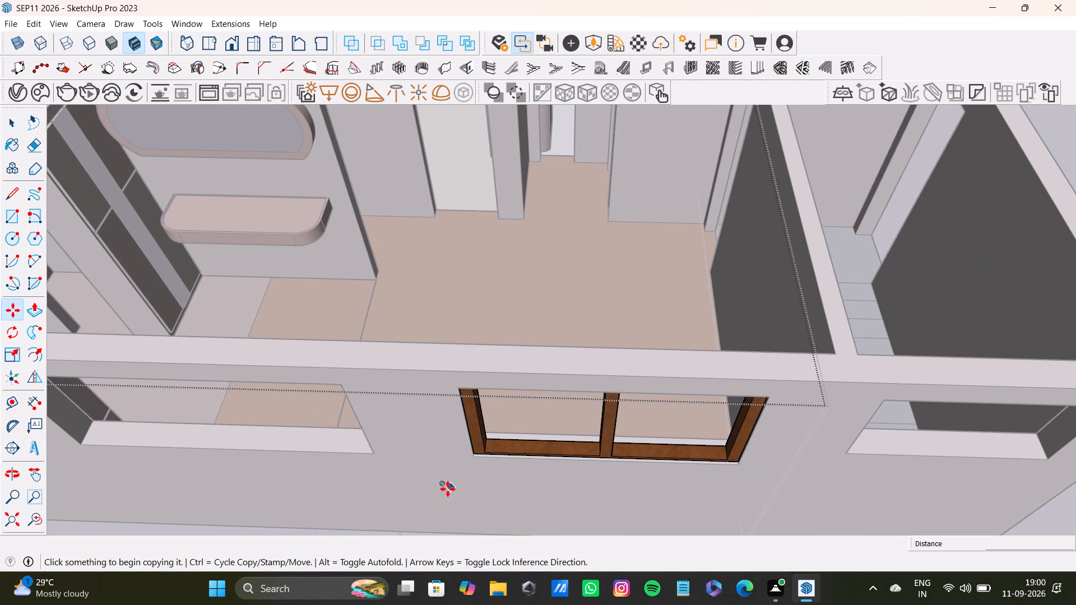
pyautogui.scroll(-3, 446, 489)
pyautogui.press('space')
pyautogui.click(611, 468)
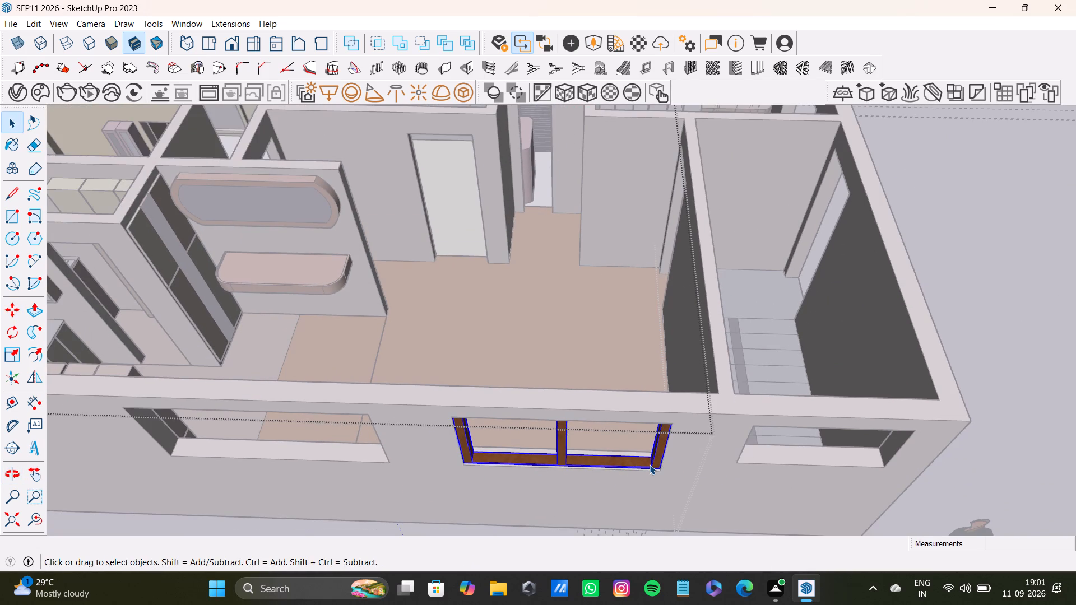
pyautogui.press('m')
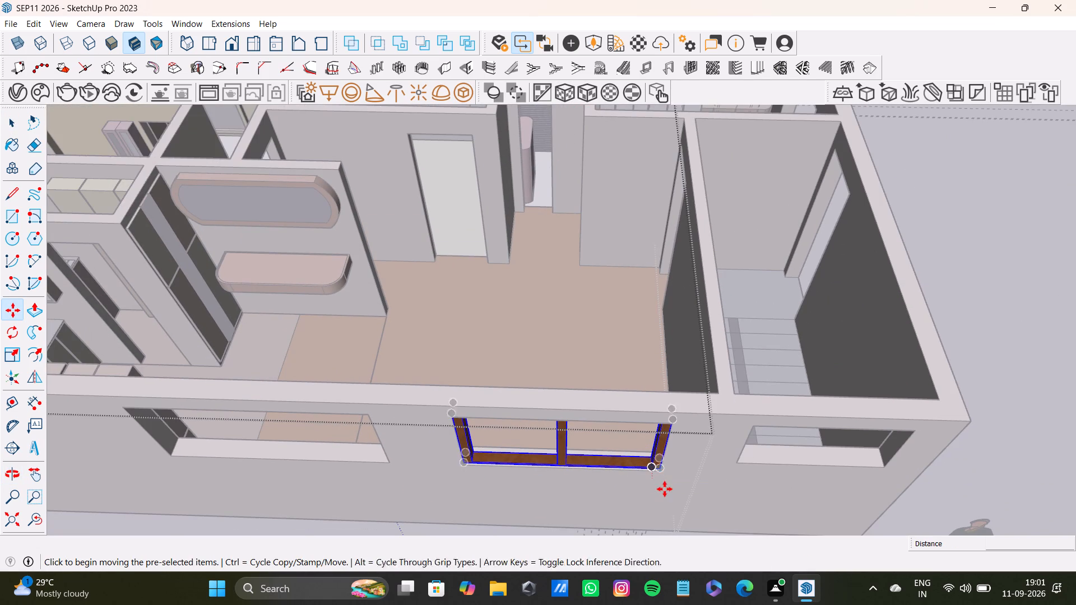
pyautogui.scroll(8, 662, 478)
pyautogui.click(662, 460)
pyautogui.scroll(-2, 379, 434)
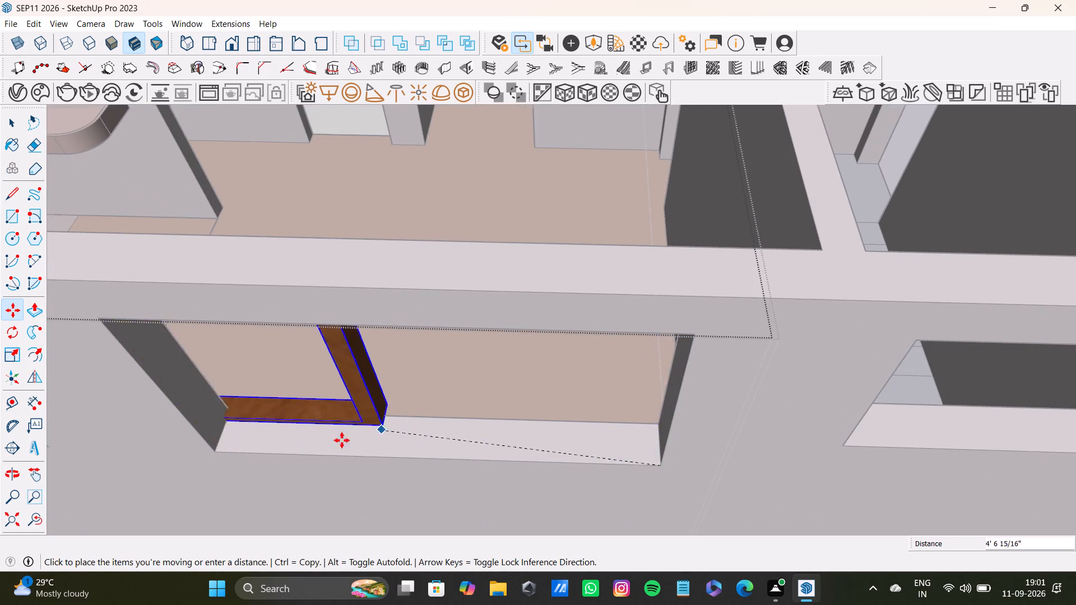
pyautogui.scroll(-2, 342, 440)
pyautogui.keyDown('shift'); pyautogui.moveTo(303, 444); pyautogui.dragTo(334, 424, button='middle'); pyautogui.keyUp('shift')
pyautogui.scroll(-4, 266, 453)
pyautogui.keyDown('shift'); pyautogui.moveTo(196, 446); pyautogui.dragTo(427, 376, button='middle'); pyautogui.keyUp('shift')
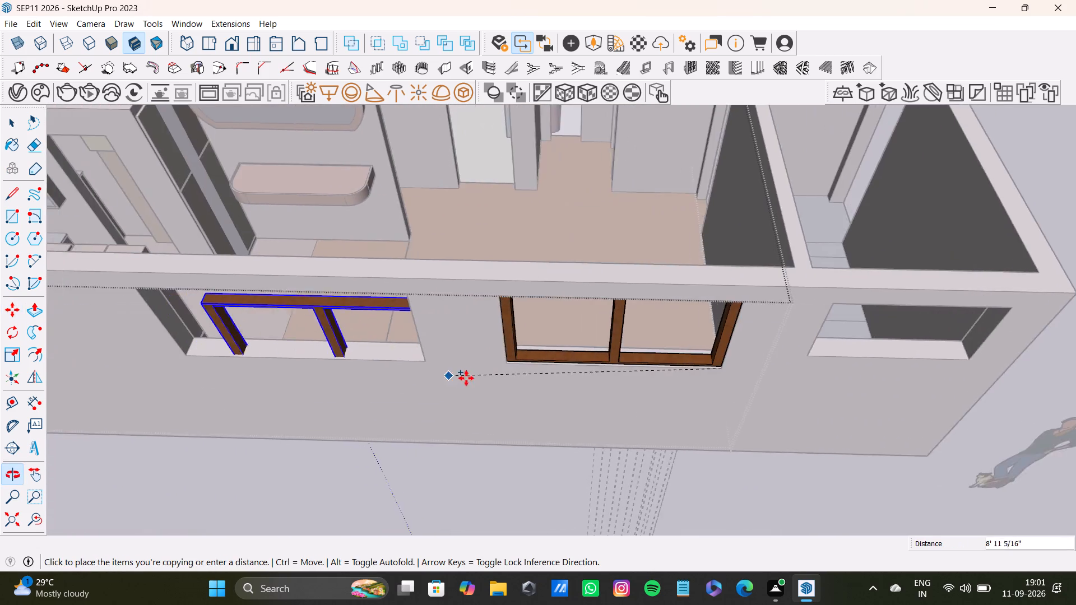
pyautogui.scroll(6, 460, 378)
pyautogui.moveTo(358, 361); pyautogui.dragTo(565, 375, button='middle')
pyautogui.moveTo(554, 367); pyautogui.dragTo(581, 330, button='middle')
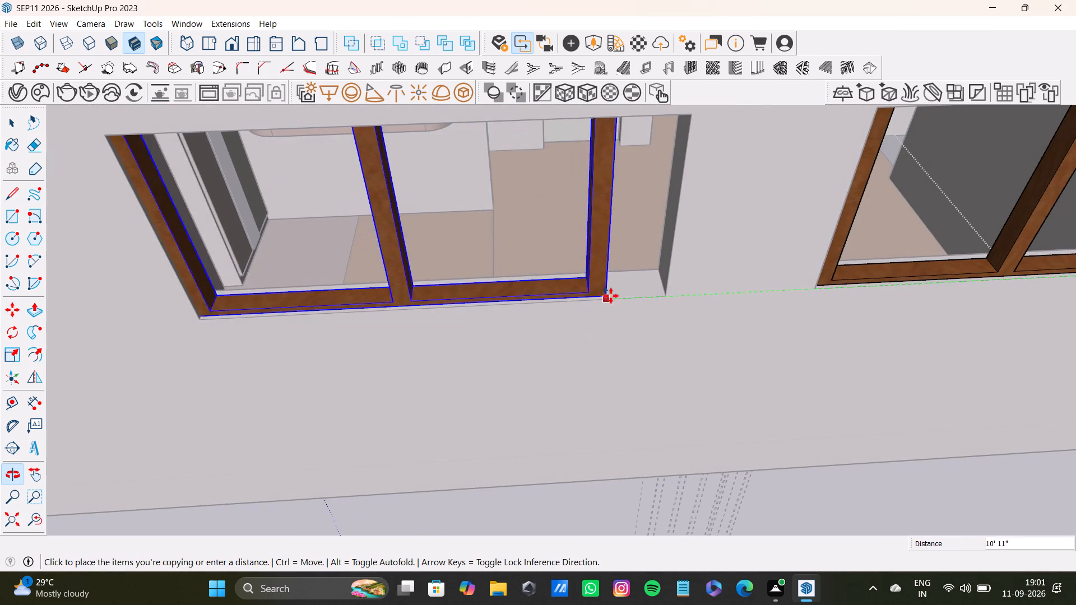
pyautogui.click(670, 296)
# Scale the copied frame along the red axis by about 1.15 to fill the second opening's width, and leave the group.
pyautogui.scroll(-7, 540, 310)
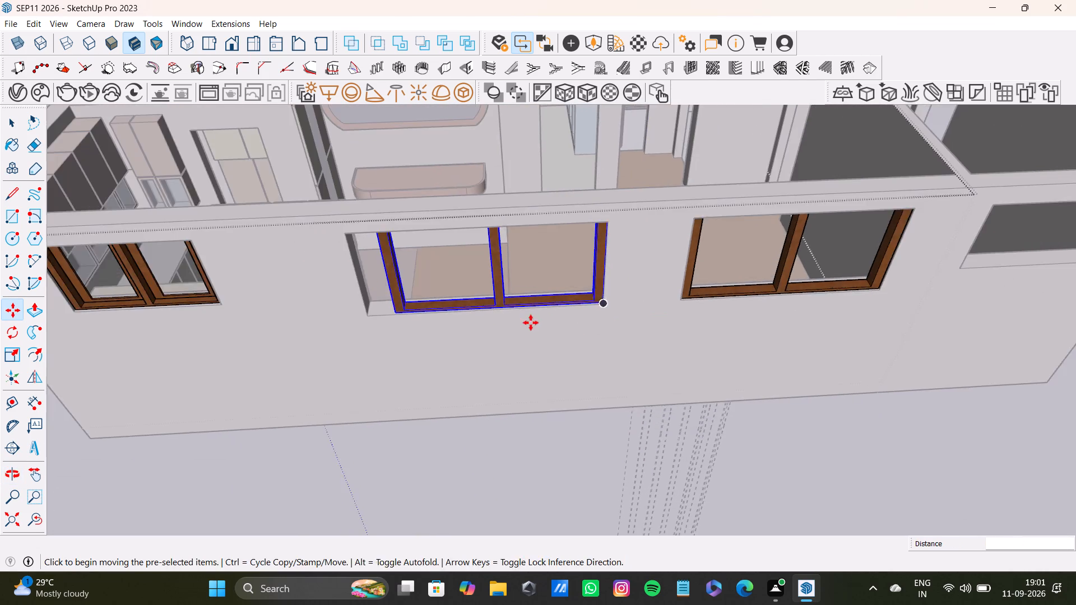
pyautogui.keyDown('shift'); pyautogui.moveTo(531, 326); pyautogui.dragTo(531, 400, button='middle'); pyautogui.keyUp('shift')
pyautogui.moveTo(530, 400); pyautogui.dragTo(596, 361, button='middle')
pyautogui.scroll(3, 477, 336)
pyautogui.press('s')
pyautogui.moveTo(357, 347); pyautogui.dragTo(419, 328, button='middle')
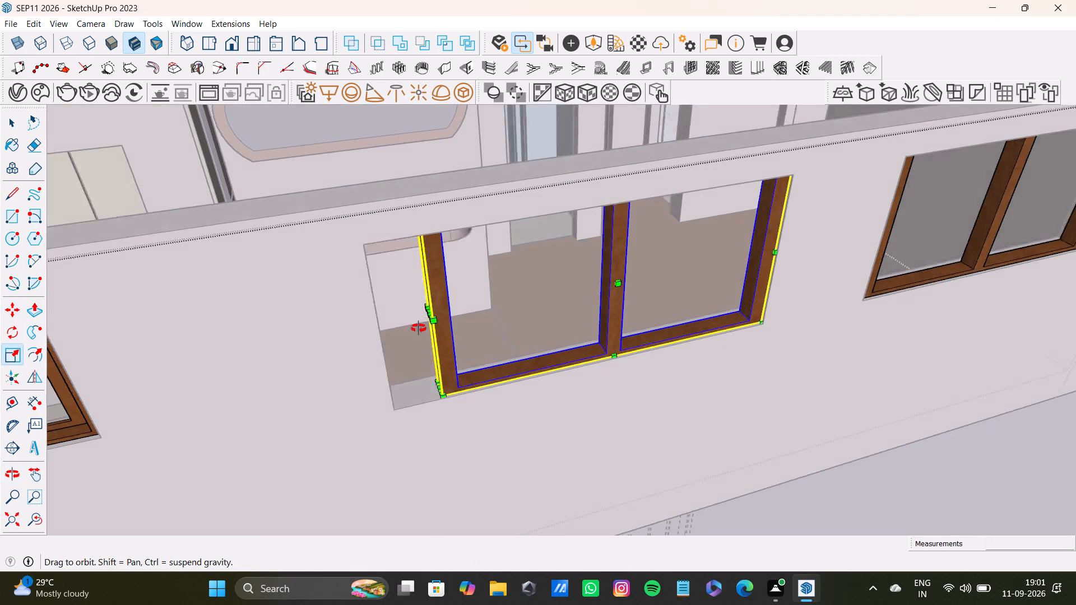
pyautogui.moveTo(419, 328); pyautogui.dragTo(419, 327, button='middle')
pyautogui.scroll(1, 469, 294)
pyautogui.moveTo(494, 309); pyautogui.dragTo(418, 325)
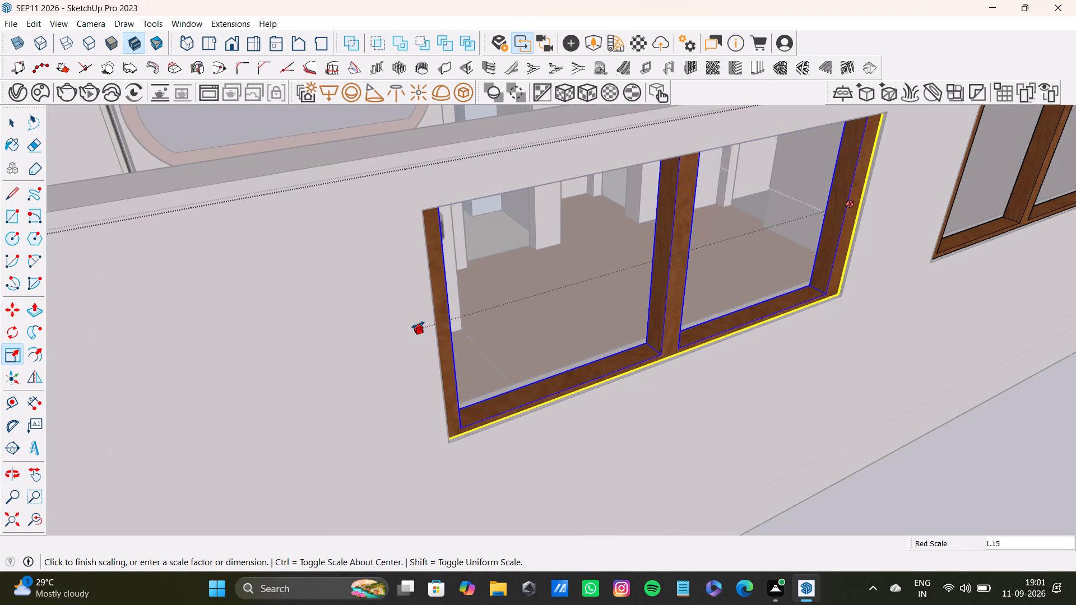
pyautogui.moveTo(418, 325); pyautogui.dragTo(420, 325)
pyautogui.scroll(-7, 476, 335)
pyautogui.moveTo(645, 343); pyautogui.dragTo(559, 367, button='middle')
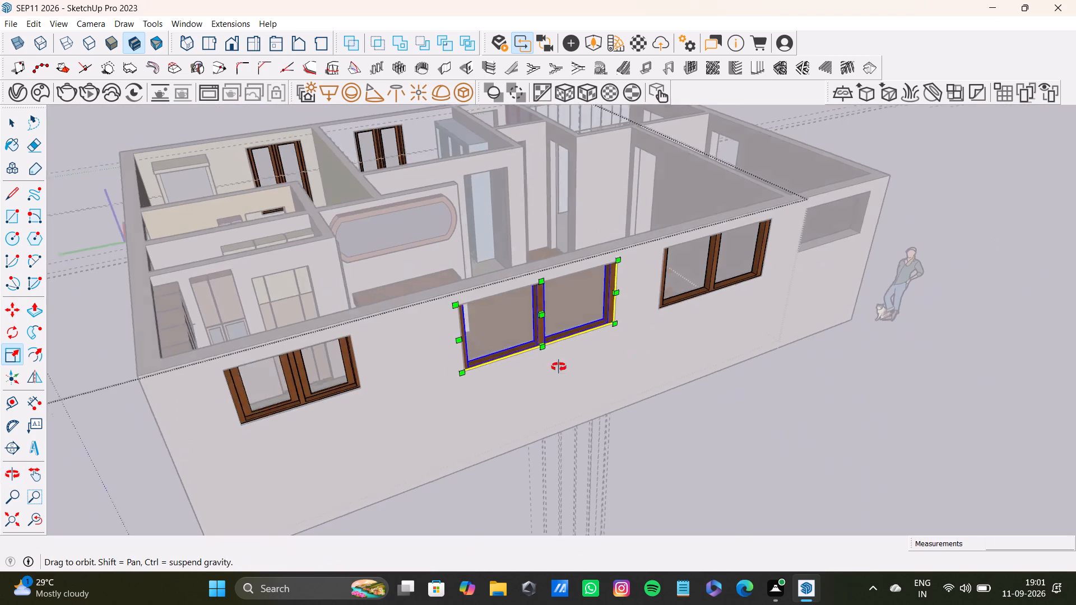
pyautogui.moveTo(559, 367); pyautogui.dragTo(452, 403, button='middle')
pyautogui.click(447, 320)
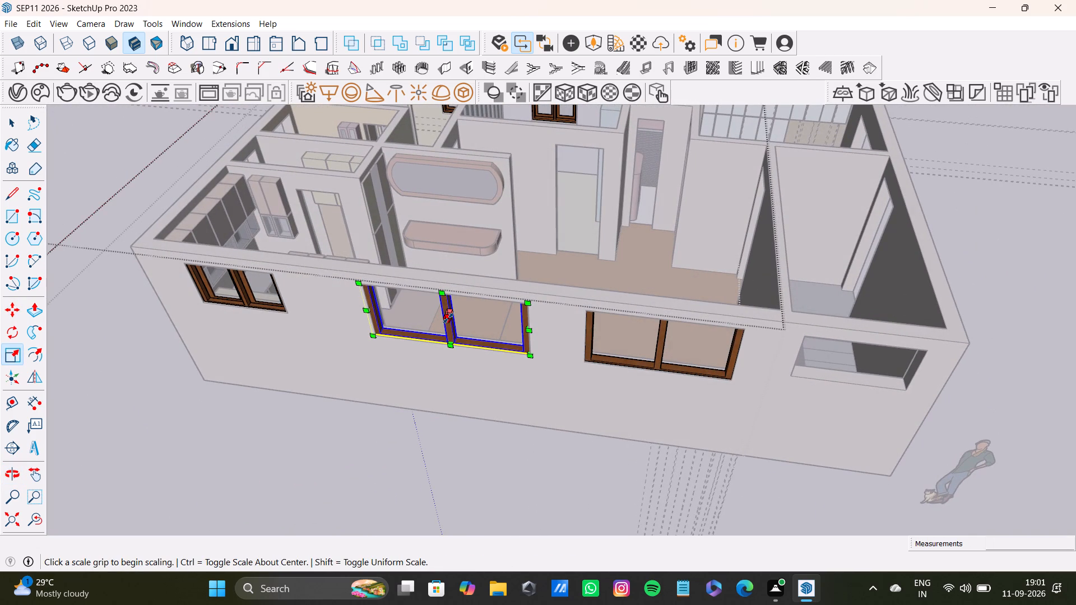
pyautogui.press('space')
pyautogui.scroll(-3, 437, 395)
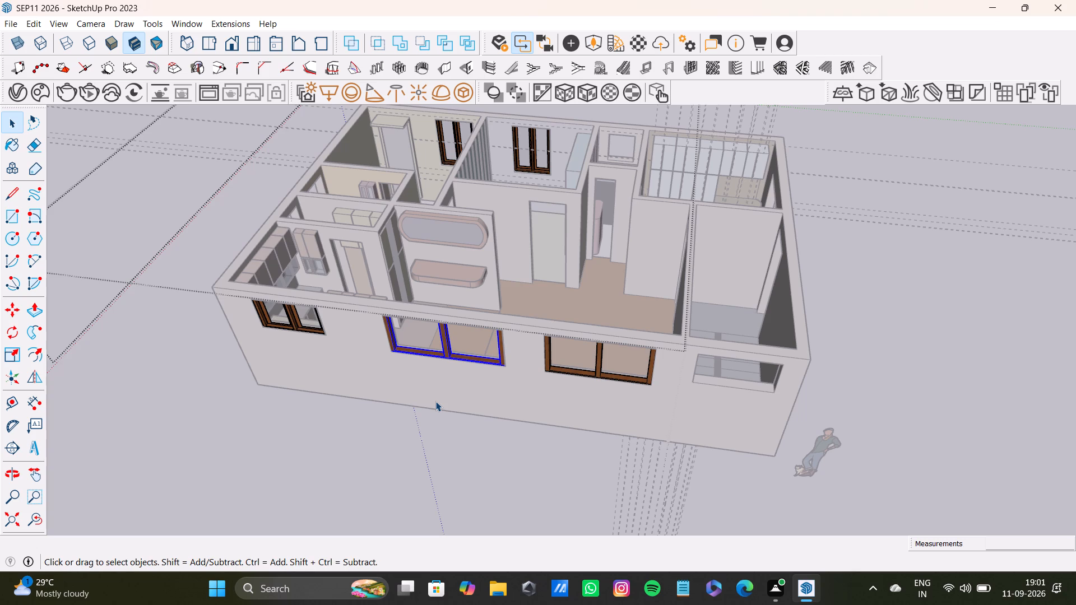
pyautogui.press('space')
pyautogui.click(861, 321)
pyautogui.click(861, 329)
pyautogui.click(864, 343)
# Examine the third window frame and the remaining empty opening near the end of the long exterior wall.
pyautogui.scroll(2, 358, 253)
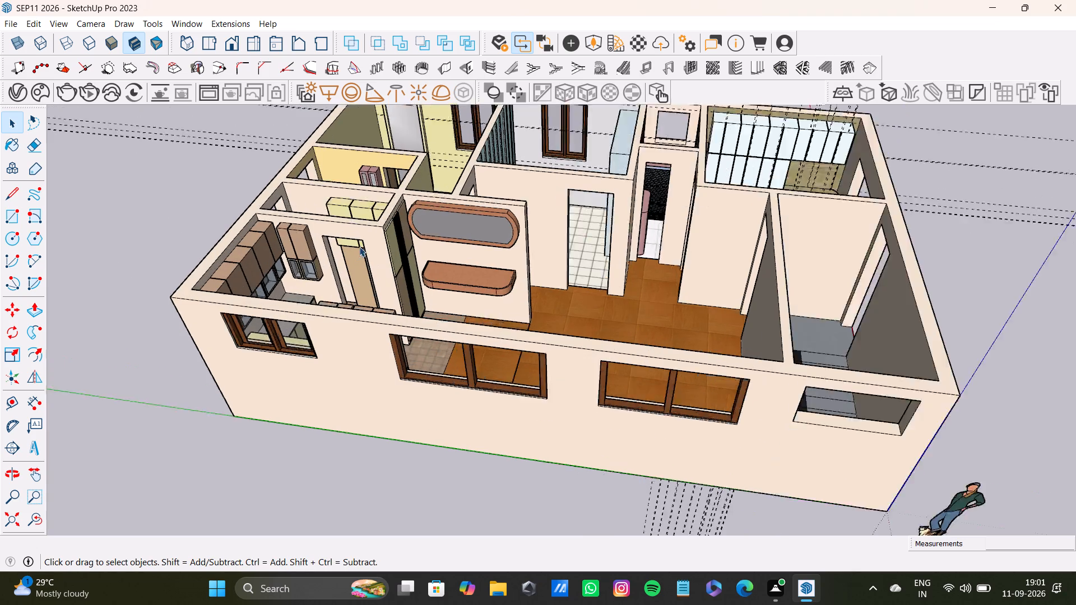
pyautogui.scroll(6, 359, 246)
pyautogui.scroll(-8, 407, 257)
pyautogui.keyDown('shift'); pyautogui.moveTo(531, 328); pyautogui.dragTo(367, 349, button='middle'); pyautogui.keyUp('shift')
pyautogui.scroll(3, 456, 370)
pyautogui.moveTo(589, 422); pyautogui.dragTo(591, 416, button='middle')
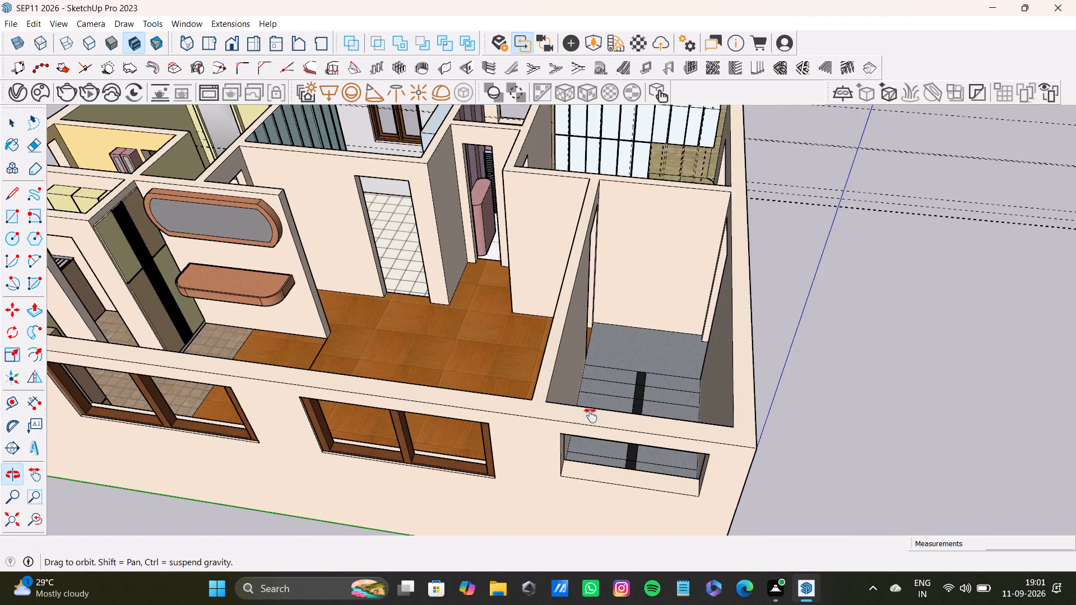
pyautogui.moveTo(591, 416); pyautogui.dragTo(521, 283, button='middle')
pyautogui.scroll(3, 490, 324)
pyautogui.moveTo(489, 320); pyautogui.dragTo(517, 435, button='middle')
pyautogui.moveTo(517, 428); pyautogui.dragTo(528, 360, button='middle')
pyautogui.scroll(3, 310, 220)
pyautogui.moveTo(311, 222); pyautogui.dragTo(305, 230, button='middle')
pyautogui.scroll(-3, 351, 307)
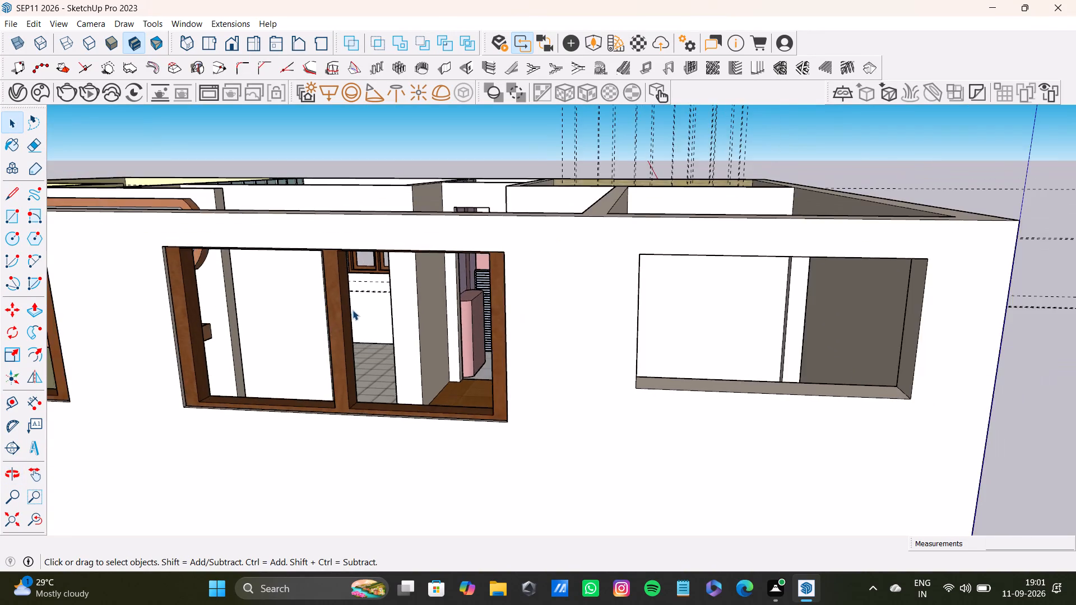
pyautogui.scroll(-3, 353, 310)
pyautogui.moveTo(416, 385); pyautogui.dragTo(460, 380, button='middle')
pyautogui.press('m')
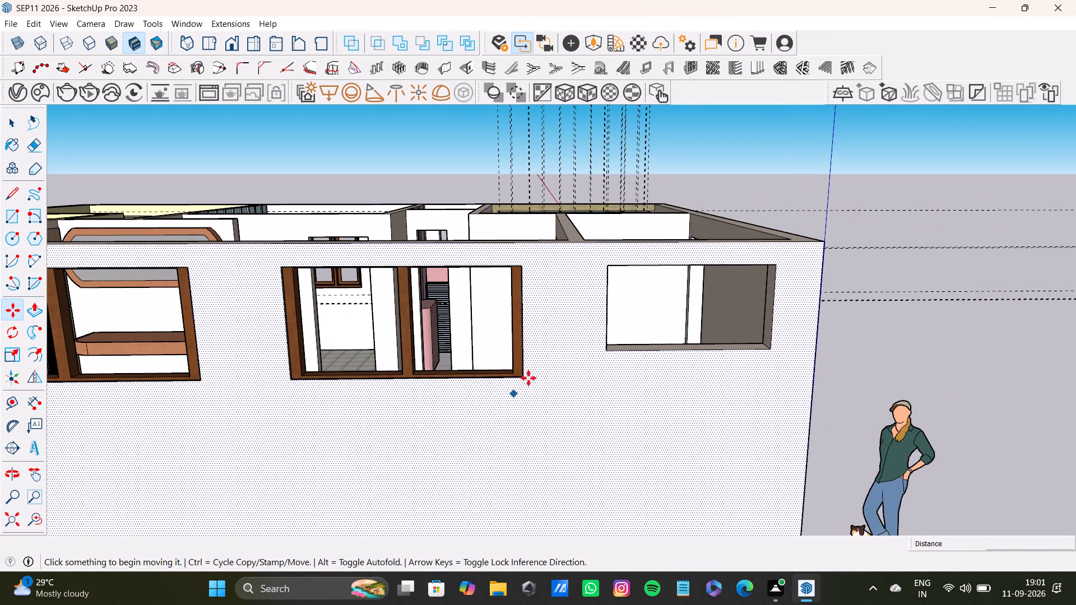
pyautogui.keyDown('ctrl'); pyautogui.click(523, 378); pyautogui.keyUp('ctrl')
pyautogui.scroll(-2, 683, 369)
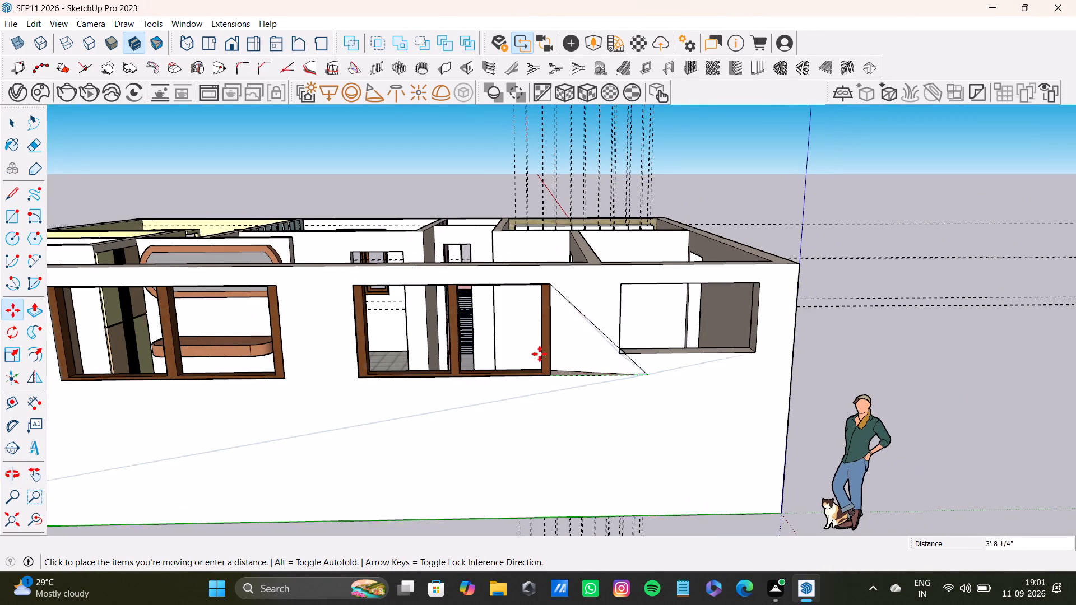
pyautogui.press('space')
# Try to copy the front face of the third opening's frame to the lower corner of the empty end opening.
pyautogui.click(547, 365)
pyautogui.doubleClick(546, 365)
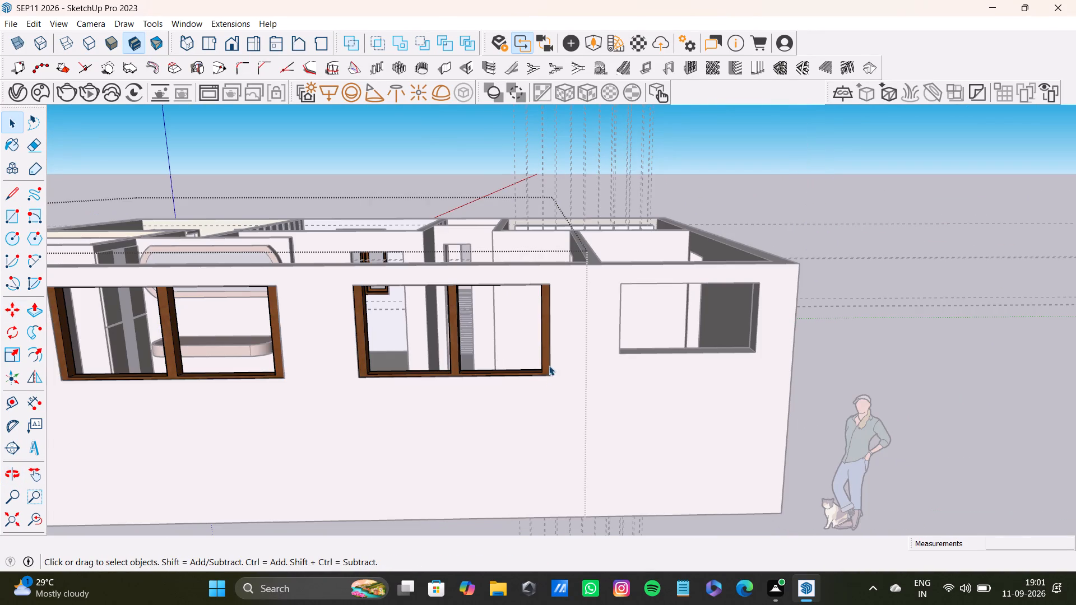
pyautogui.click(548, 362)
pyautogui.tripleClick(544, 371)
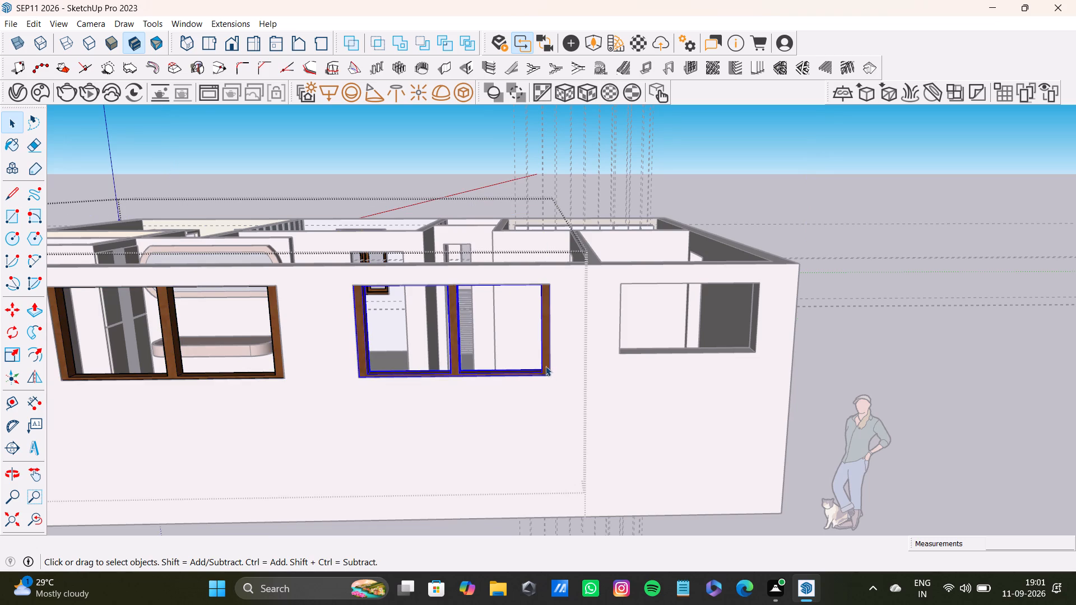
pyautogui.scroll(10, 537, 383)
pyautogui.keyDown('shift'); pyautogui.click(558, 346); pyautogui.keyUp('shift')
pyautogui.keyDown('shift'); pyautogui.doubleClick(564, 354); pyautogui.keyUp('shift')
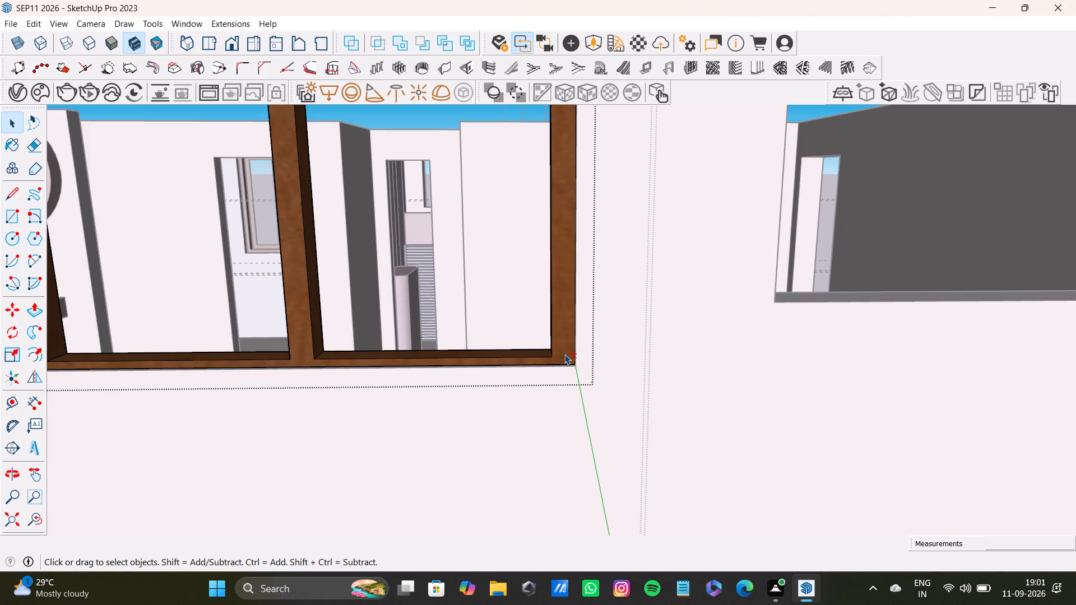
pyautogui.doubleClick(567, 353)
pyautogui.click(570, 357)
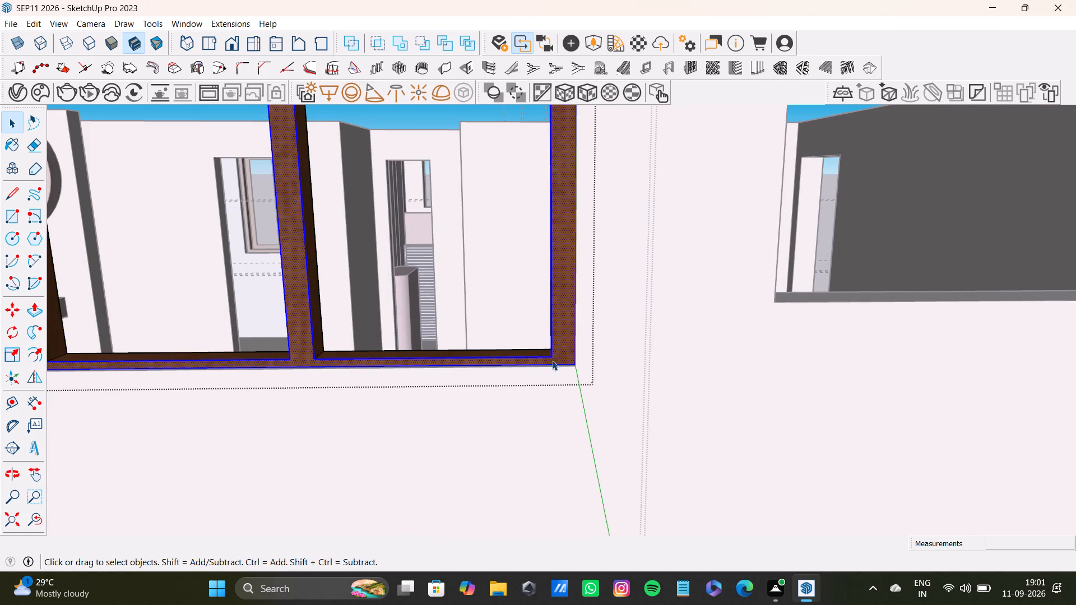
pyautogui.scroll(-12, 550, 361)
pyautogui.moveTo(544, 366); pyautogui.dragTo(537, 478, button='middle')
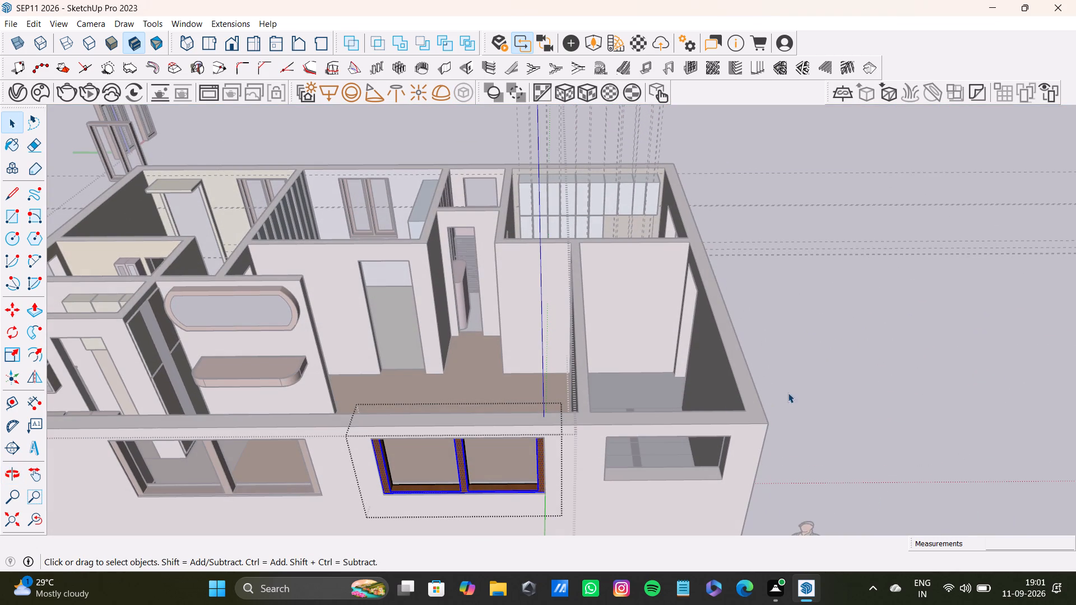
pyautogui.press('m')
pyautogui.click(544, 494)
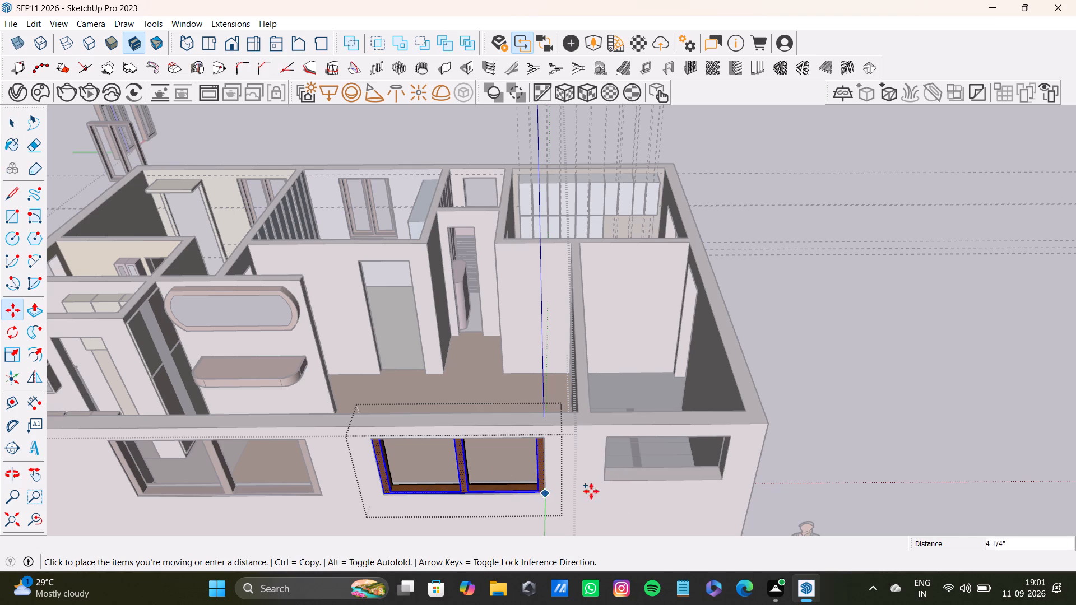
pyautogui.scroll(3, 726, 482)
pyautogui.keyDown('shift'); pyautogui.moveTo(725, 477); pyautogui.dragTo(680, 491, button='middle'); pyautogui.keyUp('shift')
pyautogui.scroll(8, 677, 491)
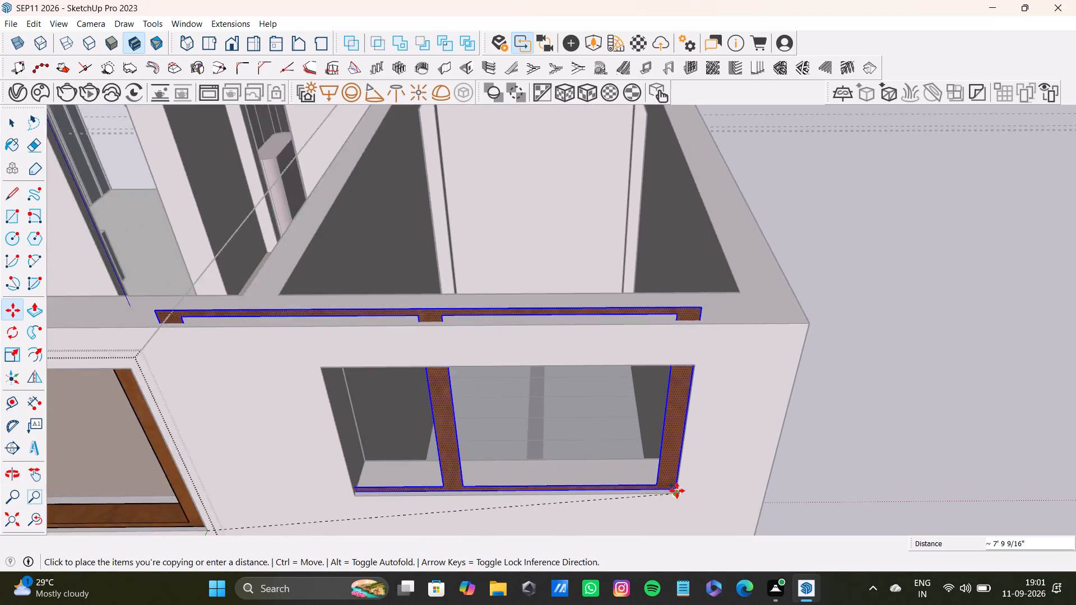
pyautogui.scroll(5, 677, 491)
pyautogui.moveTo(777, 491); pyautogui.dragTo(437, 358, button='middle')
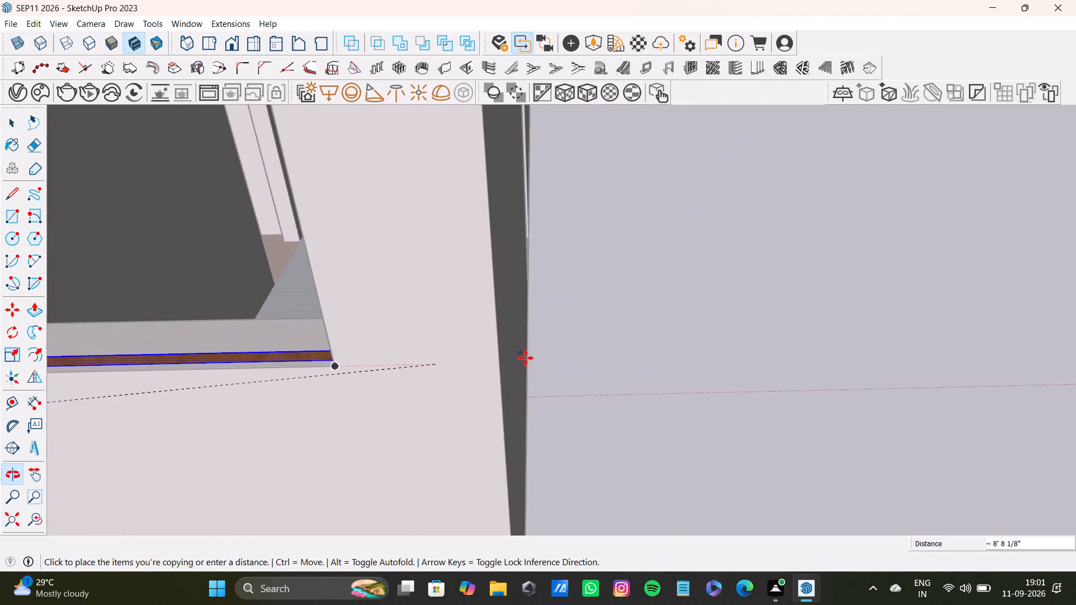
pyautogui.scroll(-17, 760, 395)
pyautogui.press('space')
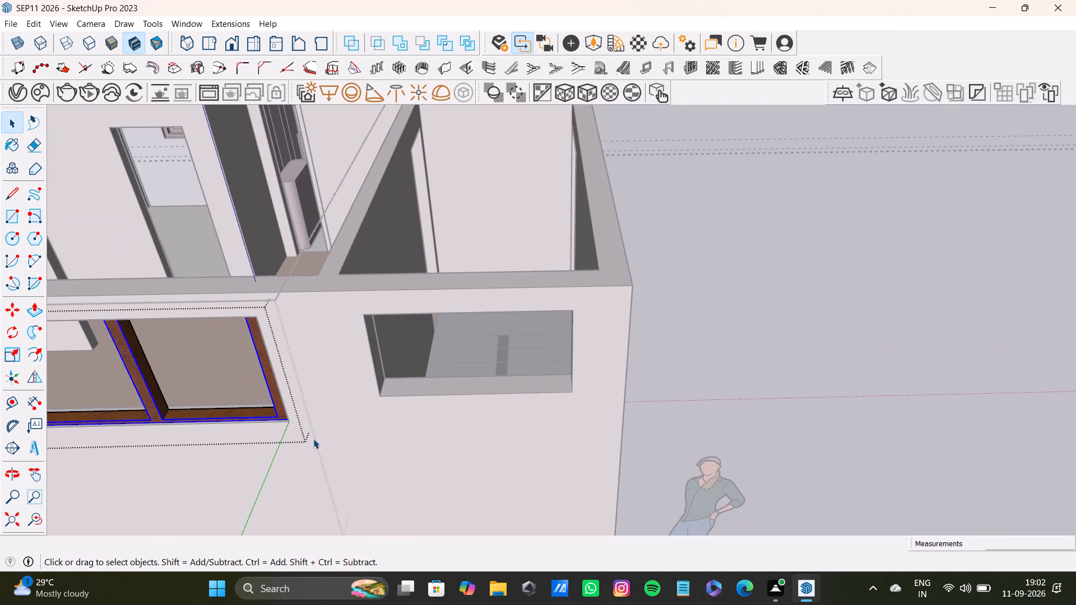
# Copy the third opening's complete frame, including its inner faces, about 7' 9 9/16" to the lower corner of the empty end opening.
pyautogui.keyDown('shift'); pyautogui.moveTo(262, 406); pyautogui.dragTo(542, 390, button='middle'); pyautogui.keyUp('shift')
pyautogui.scroll(7, 520, 397)
pyautogui.moveTo(515, 398); pyautogui.dragTo(504, 468, button='middle')
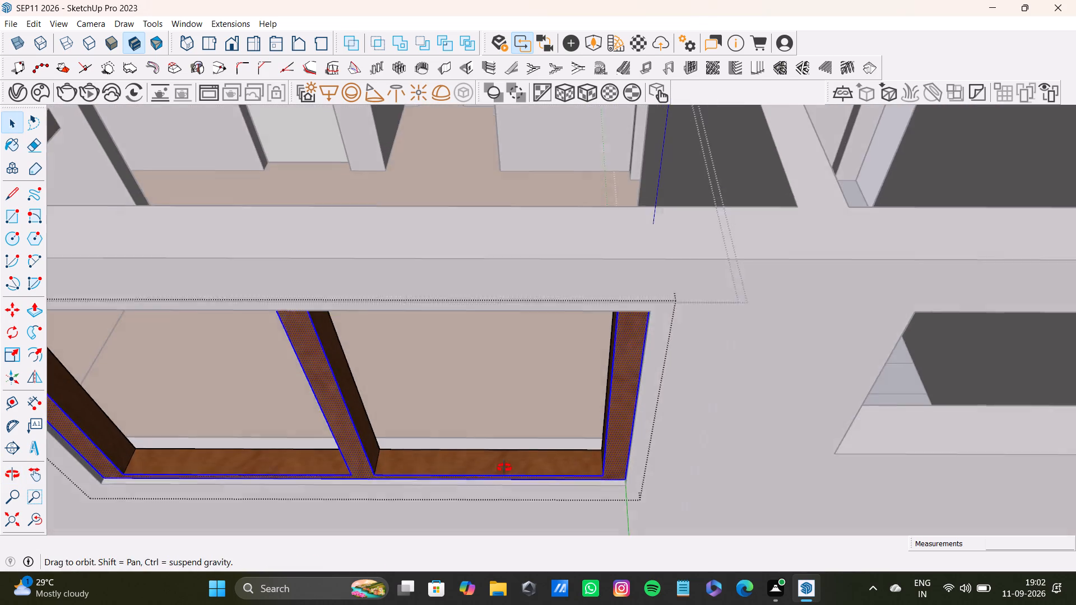
pyautogui.moveTo(504, 468); pyautogui.dragTo(504, 472, button='middle')
pyautogui.press('space')
pyautogui.keyDown('shift'); pyautogui.moveTo(497, 467); pyautogui.dragTo(496, 406, button='middle'); pyautogui.keyUp('shift')
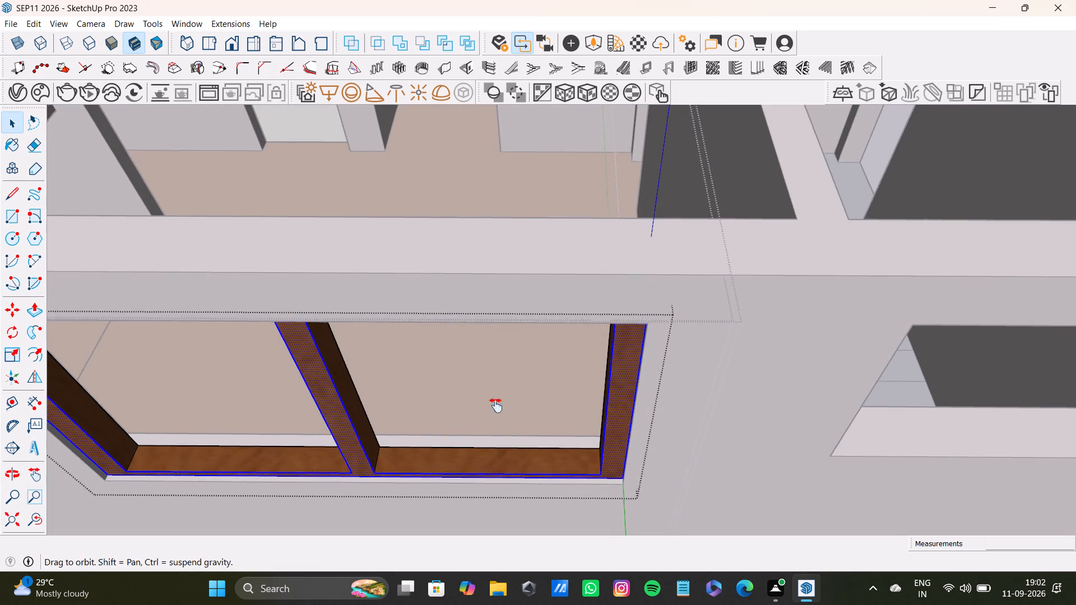
pyautogui.keyDown('shift'); pyautogui.moveTo(496, 406); pyautogui.dragTo(495, 395, button='middle'); pyautogui.keyUp('shift')
pyautogui.keyDown('shift'); pyautogui.doubleClick(309, 402); pyautogui.keyUp('shift')
pyautogui.keyDown('shift'); pyautogui.doubleClick(420, 399); pyautogui.keyUp('shift')
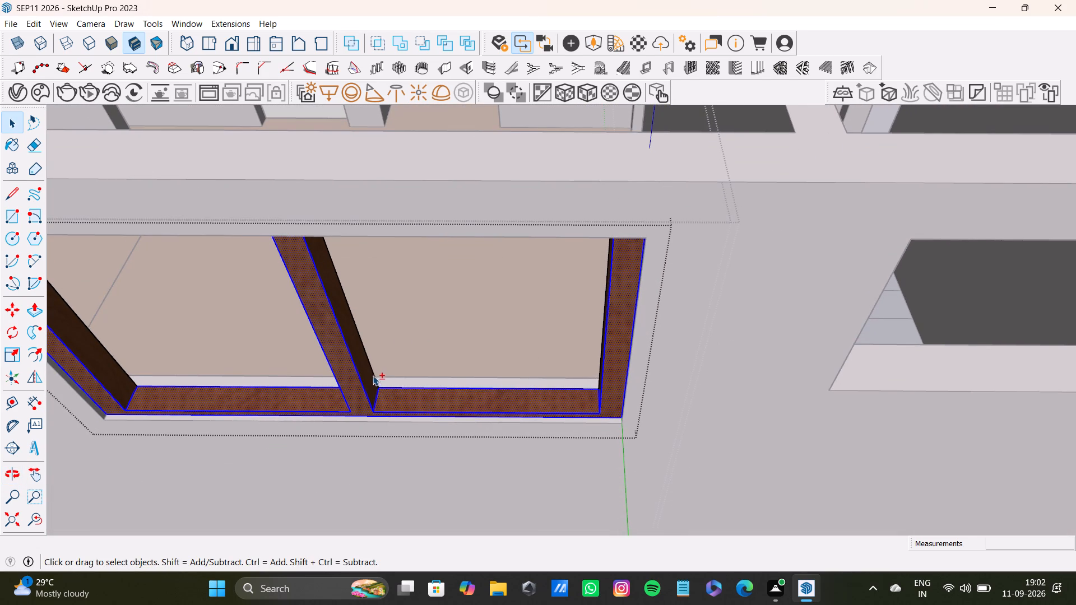
pyautogui.keyDown('shift'); pyautogui.doubleClick(370, 375); pyautogui.keyUp('shift')
pyautogui.keyDown('shift'); pyautogui.doubleClick(129, 383); pyautogui.keyUp('shift')
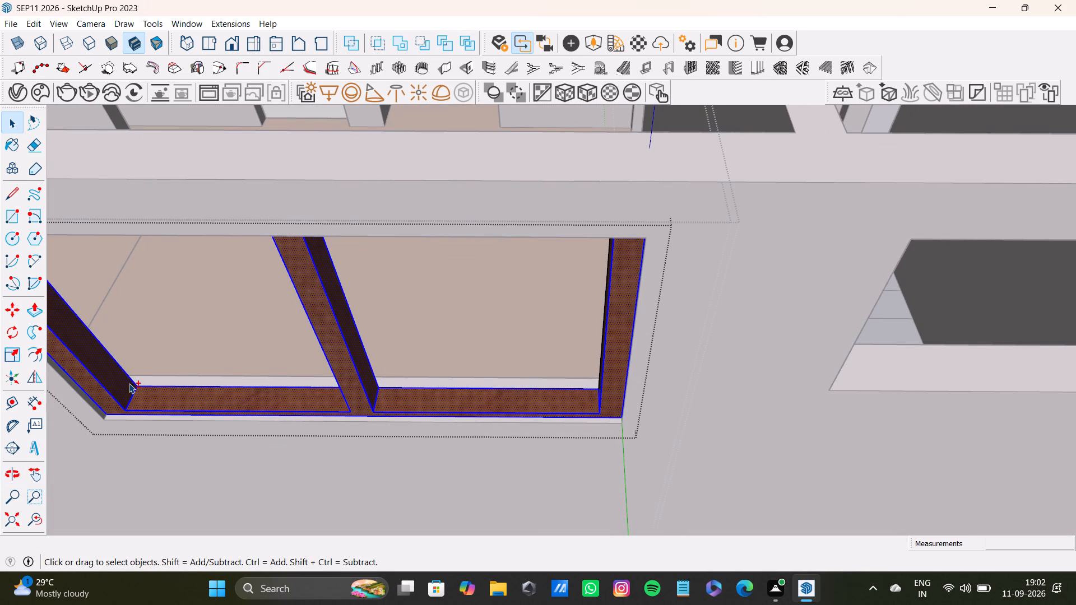
pyautogui.keyDown('shift'); pyautogui.scroll(-3, 493, 365); pyautogui.keyUp('shift')
pyautogui.keyDown('shift'); pyautogui.moveTo(493, 359); pyautogui.dragTo(488, 373, button='middle'); pyautogui.keyUp('shift')
pyautogui.moveTo(487, 383); pyautogui.dragTo(670, 353, button='middle')
pyautogui.scroll(1, 684, 307)
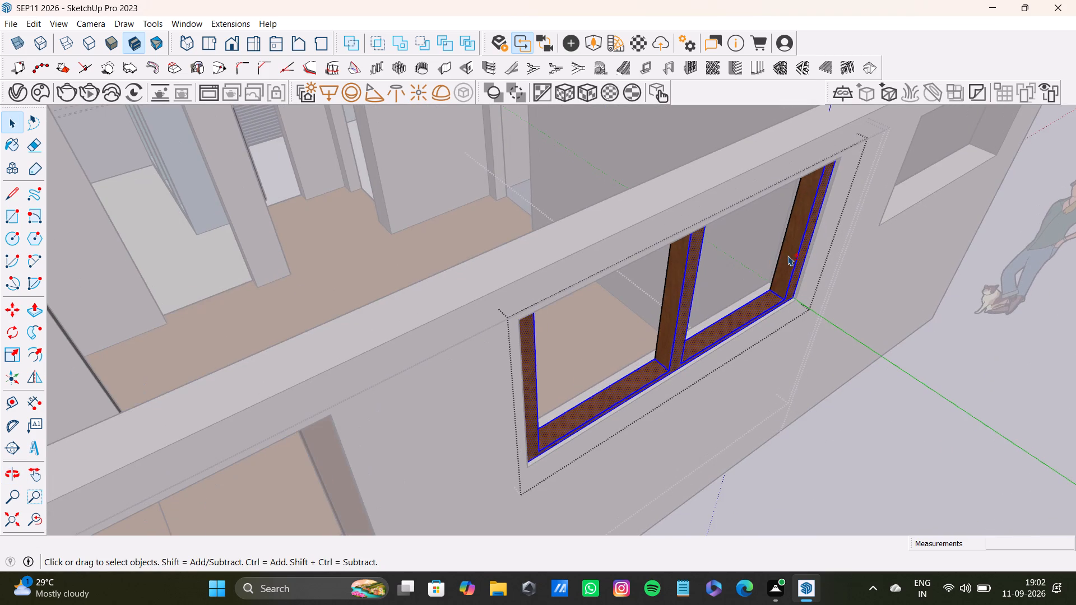
pyautogui.keyDown('shift'); pyautogui.doubleClick(787, 255); pyautogui.keyUp('shift')
pyautogui.moveTo(646, 372); pyautogui.dragTo(868, 404, button='middle')
pyautogui.keyDown('shift'); pyautogui.moveTo(717, 256); pyautogui.dragTo(616, 329, button='middle'); pyautogui.keyUp('shift')
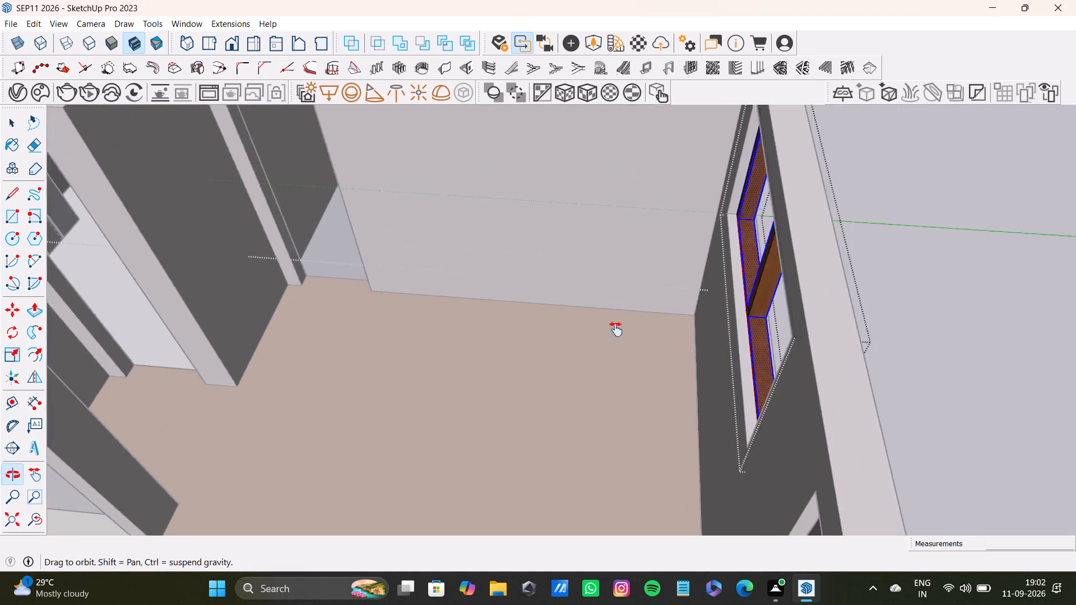
pyautogui.keyDown('shift'); pyautogui.moveTo(616, 329); pyautogui.dragTo(593, 367, button='middle'); pyautogui.keyUp('shift')
pyautogui.moveTo(590, 378); pyautogui.dragTo(704, 390, button='middle')
pyautogui.keyDown('shift'); pyautogui.scroll(2, 767, 364); pyautogui.keyUp('shift')
pyautogui.keyDown('shift'); pyautogui.doubleClick(774, 353); pyautogui.keyUp('shift')
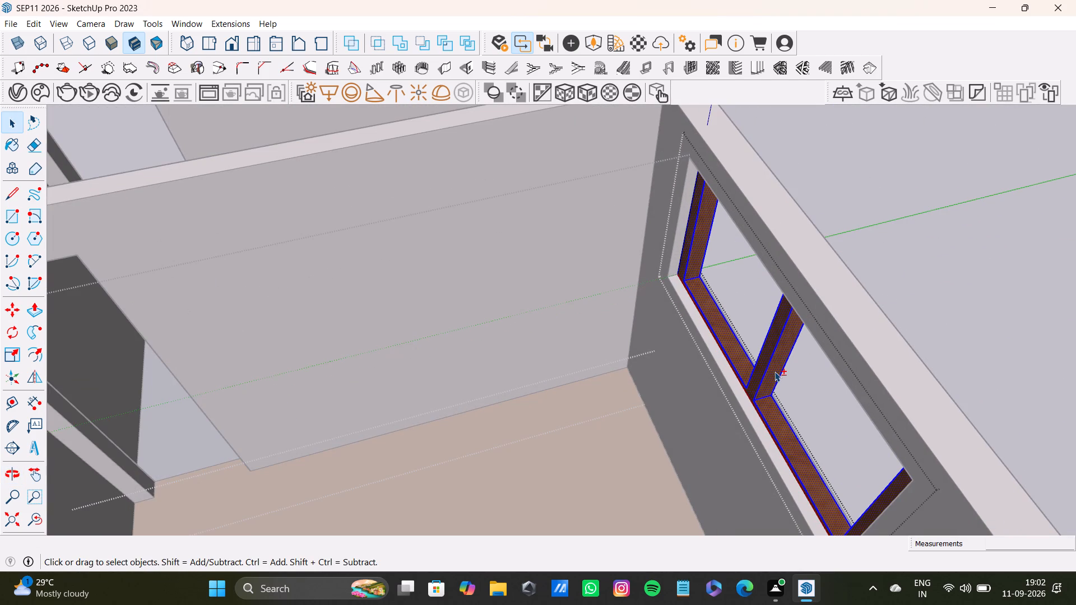
pyautogui.keyDown('shift'); pyautogui.click(774, 371); pyautogui.keyUp('shift')
pyautogui.keyDown('shift'); pyautogui.moveTo(785, 378); pyautogui.dragTo(645, 421, button='middle'); pyautogui.keyUp('shift')
pyautogui.moveTo(654, 420); pyautogui.dragTo(401, 413, button='middle')
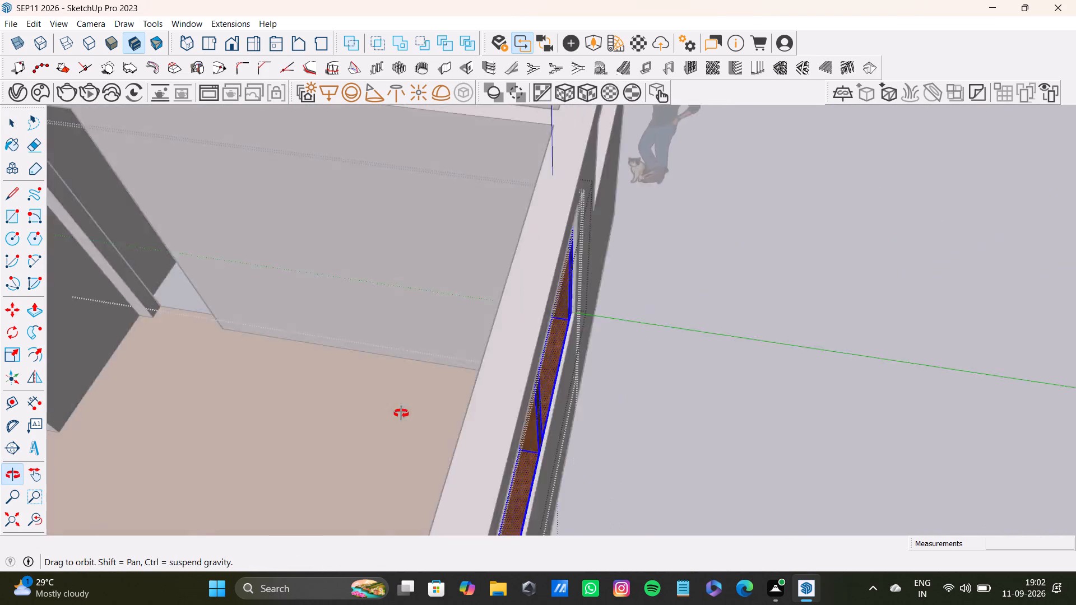
pyautogui.moveTo(401, 413); pyautogui.dragTo(268, 370, button='middle')
pyautogui.scroll(2, 394, 337)
pyautogui.keyDown('shift'); pyautogui.moveTo(461, 341); pyautogui.dragTo(462, 402, button='middle'); pyautogui.keyUp('shift')
pyautogui.moveTo(523, 388); pyautogui.dragTo(472, 413, button='middle')
pyautogui.press('m')
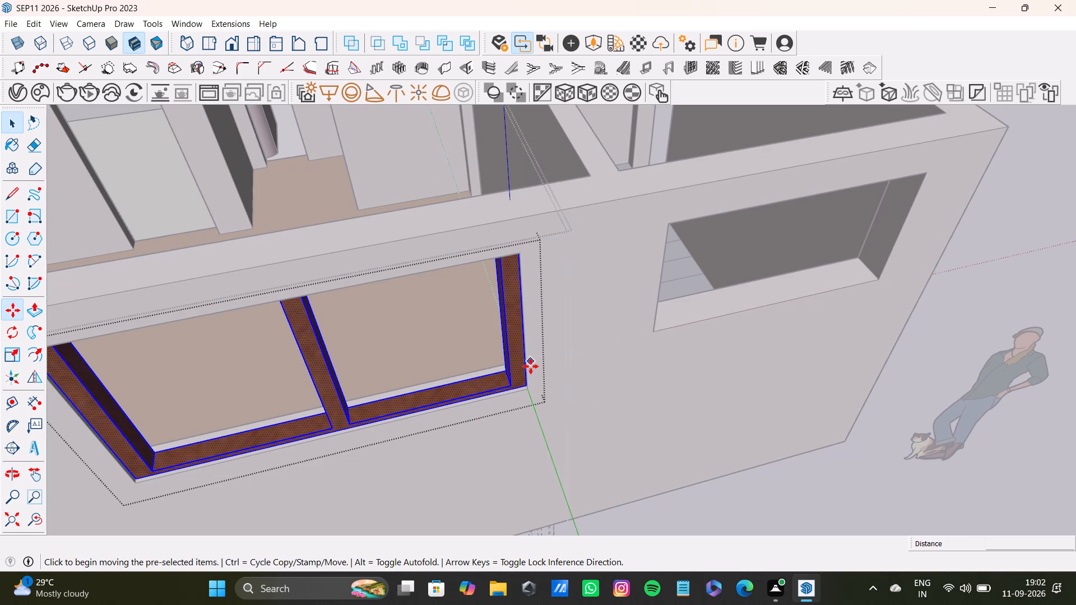
pyautogui.keyDown('ctrl'); pyautogui.click(527, 385); pyautogui.keyUp('ctrl')
pyautogui.scroll(-3, 727, 309)
pyautogui.keyDown('shift'); pyautogui.moveTo(795, 269); pyautogui.dragTo(595, 350, button='middle'); pyautogui.keyUp('shift')
pyautogui.scroll(2, 593, 354)
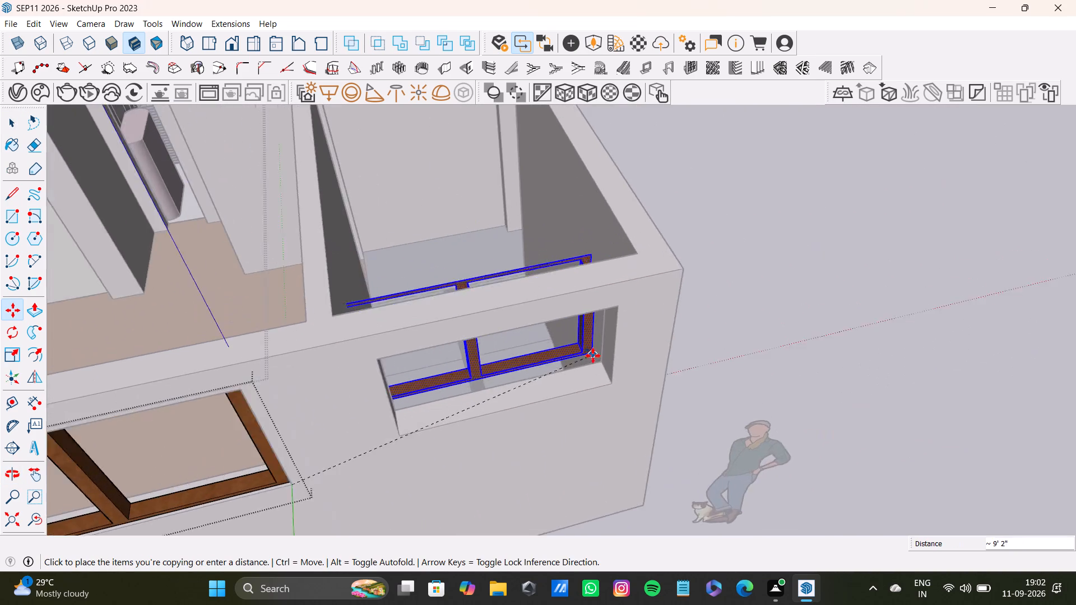
pyautogui.scroll(3, 593, 356)
pyautogui.click(618, 390)
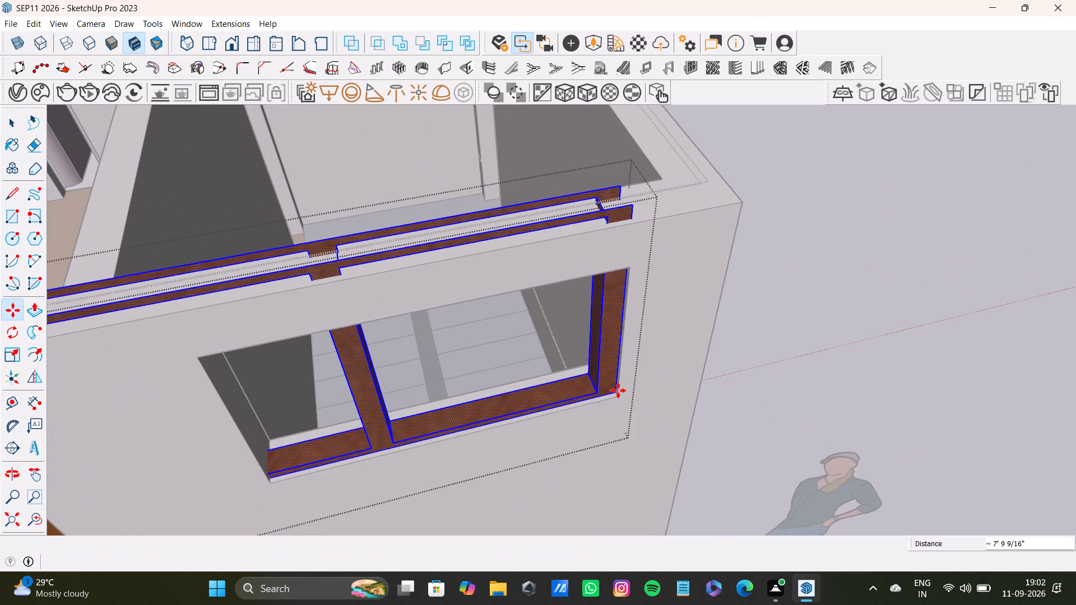
# Scale the copied frame down along the red and green axes to match the end opening's width.
pyautogui.scroll(-5, 424, 381)
pyautogui.moveTo(477, 385); pyautogui.dragTo(464, 367, button='middle')
pyautogui.press('s')
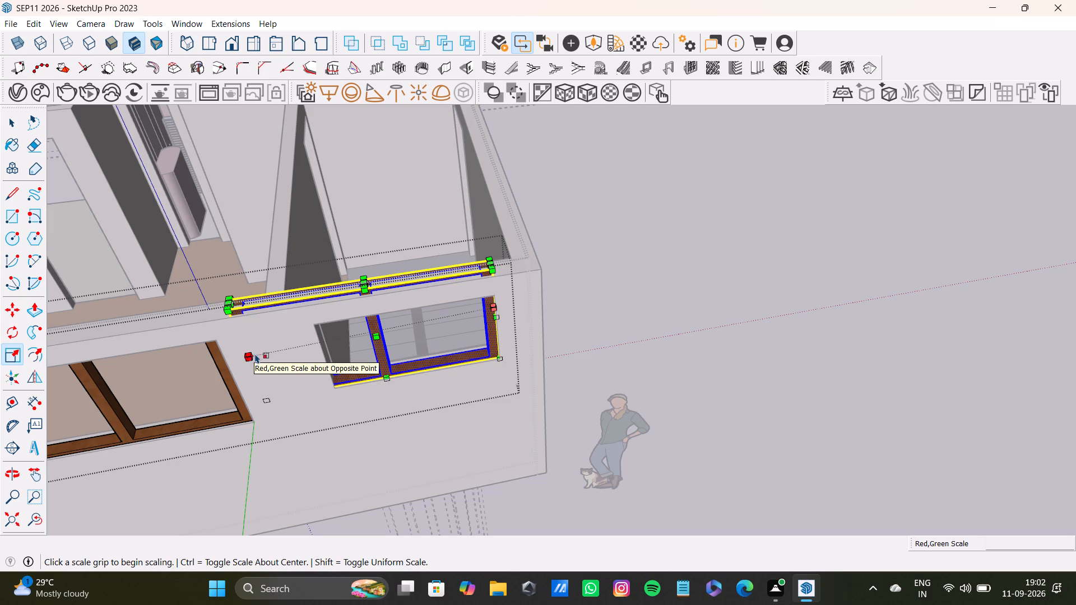
pyautogui.moveTo(244, 367); pyautogui.dragTo(298, 313, button='middle')
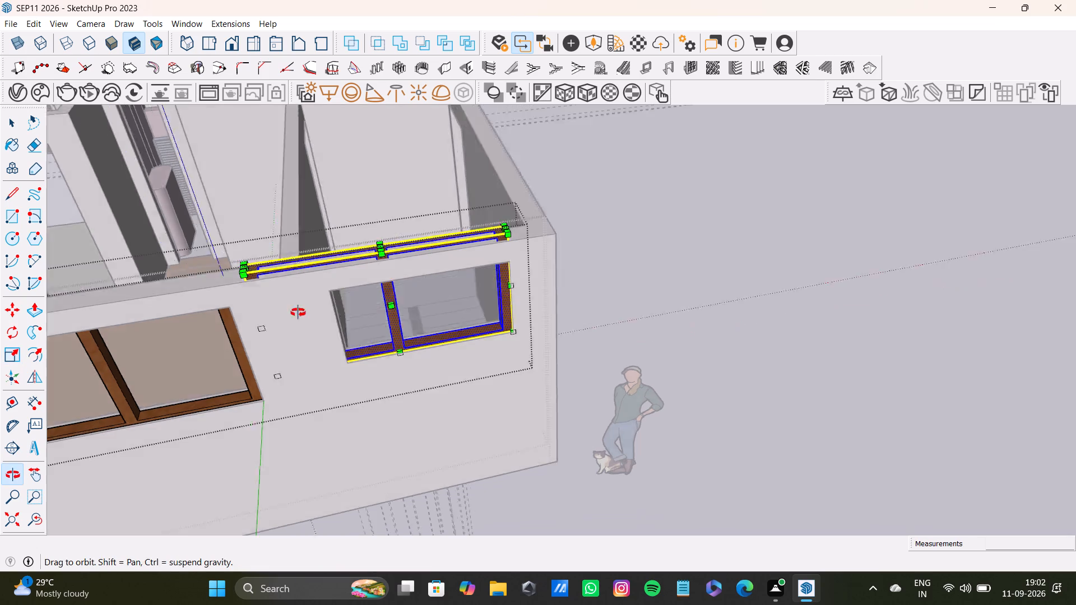
pyautogui.moveTo(298, 313); pyautogui.dragTo(309, 305, button='middle')
pyautogui.scroll(1, 349, 289)
pyautogui.middleClick(346, 288)
pyautogui.press('s')
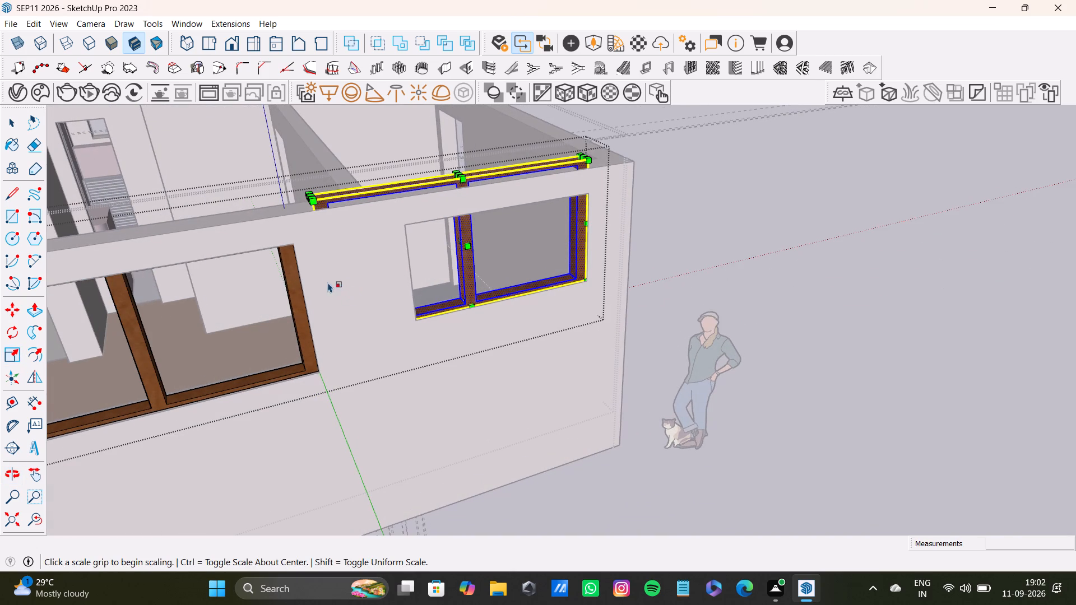
pyautogui.moveTo(328, 277); pyautogui.dragTo(403, 252)
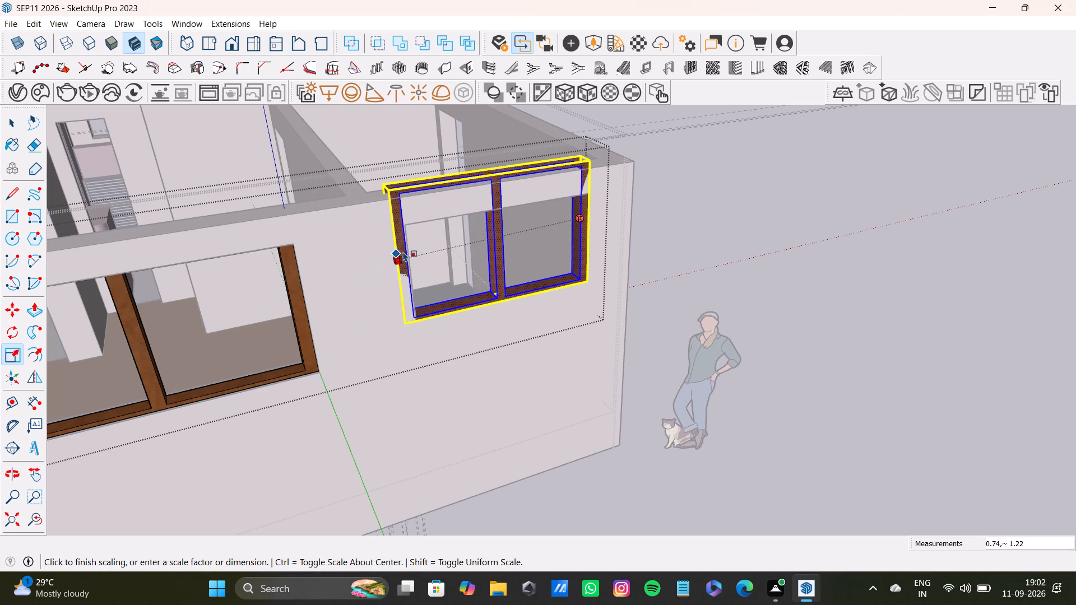
pyautogui.moveTo(403, 252); pyautogui.dragTo(407, 250)
# Scale the copied frame down along the blue axis to fit the end opening's height.
pyautogui.moveTo(489, 254); pyautogui.dragTo(425, 280, button='middle')
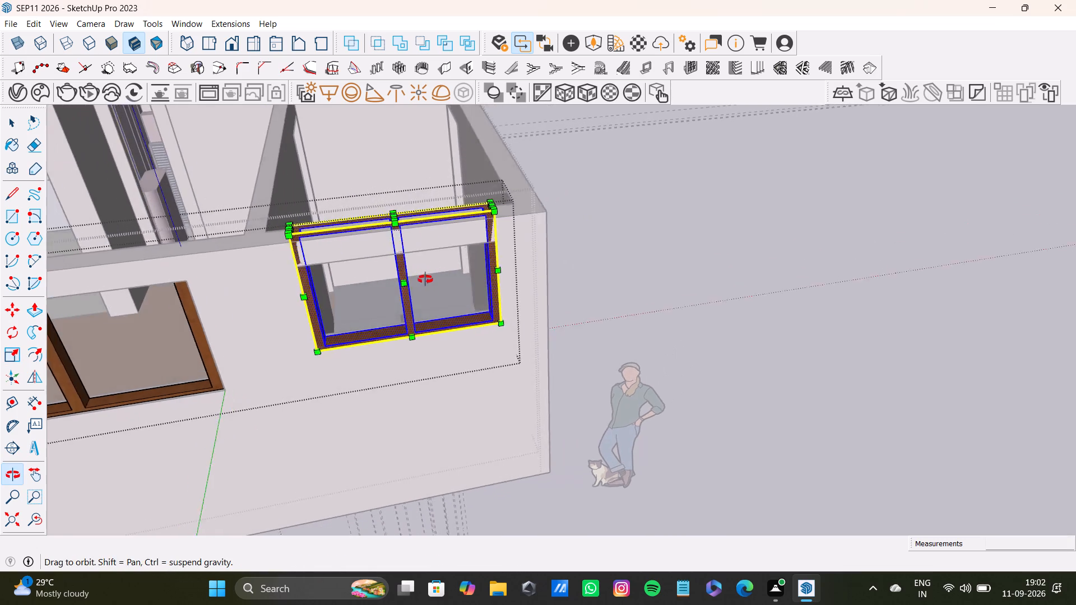
pyautogui.moveTo(425, 280); pyautogui.dragTo(417, 285, button='middle')
pyautogui.scroll(5, 378, 245)
pyautogui.moveTo(373, 218); pyautogui.dragTo(374, 234)
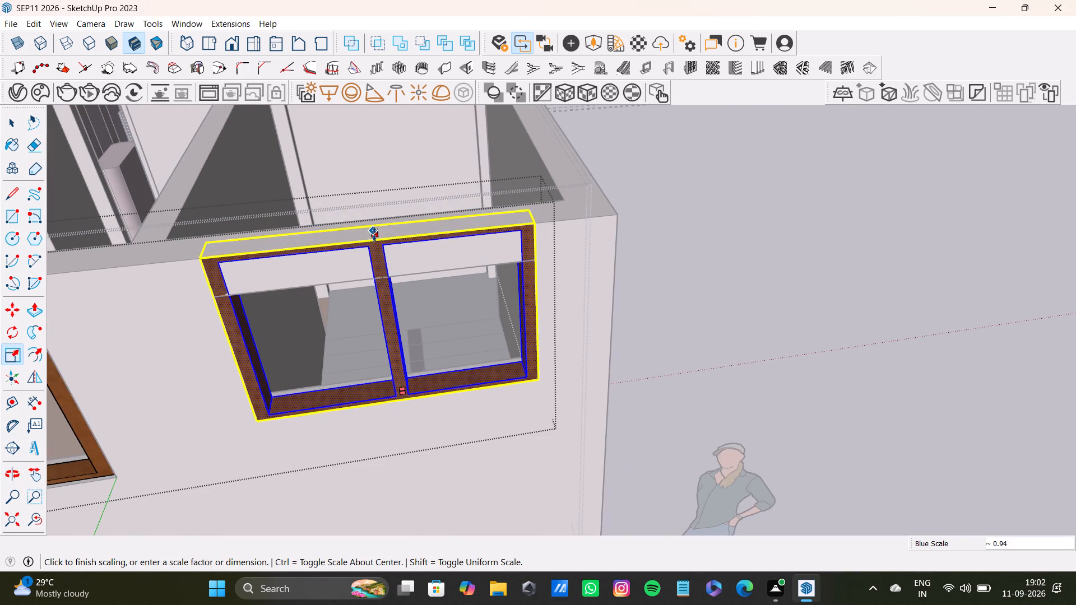
pyautogui.moveTo(374, 234); pyautogui.dragTo(378, 272)
pyautogui.scroll(3, 401, 369)
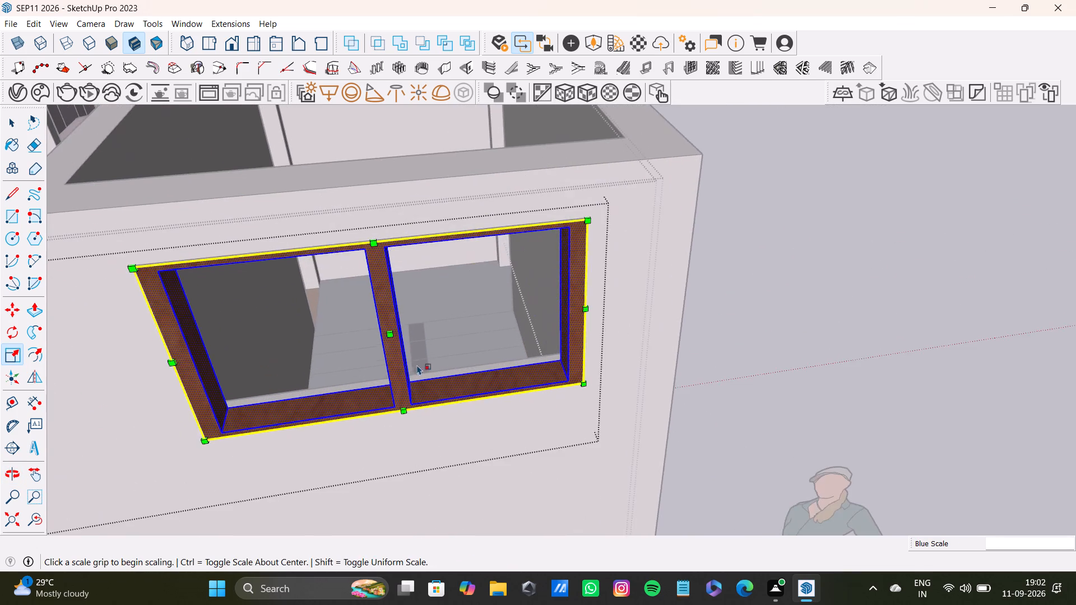
pyautogui.moveTo(417, 365); pyautogui.dragTo(377, 386, button='middle')
pyautogui.keyDown('shift'); pyautogui.moveTo(317, 387); pyautogui.dragTo(401, 292, button='middle'); pyautogui.keyUp('shift')
pyautogui.scroll(2, 392, 291)
pyautogui.moveTo(435, 258); pyautogui.dragTo(422, 300, button='middle')
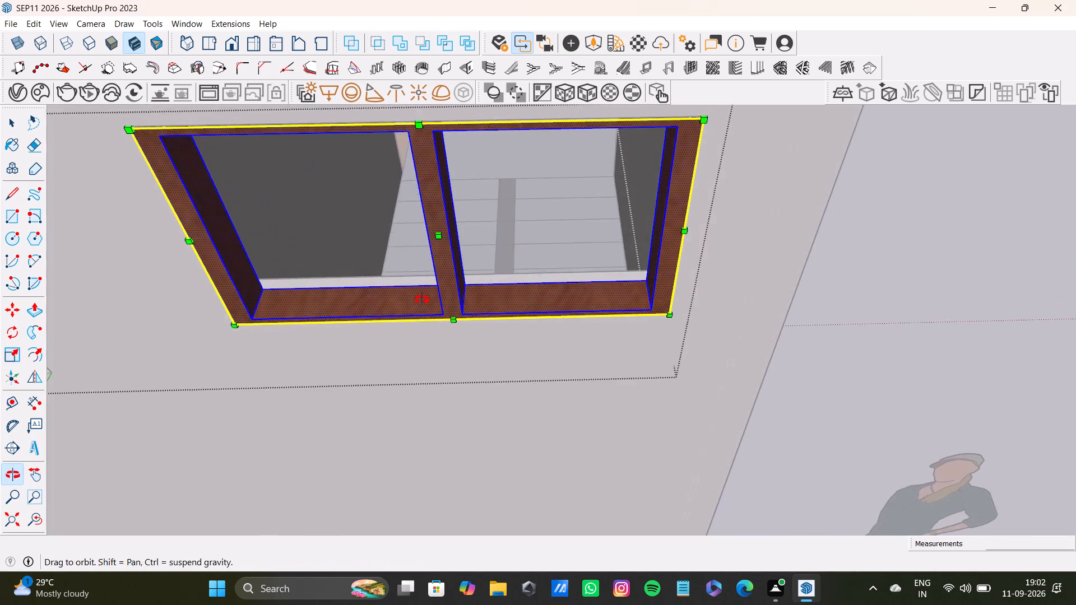
pyautogui.moveTo(422, 300); pyautogui.dragTo(407, 301, button='middle')
pyautogui.moveTo(425, 235); pyautogui.dragTo(429, 227)
# Leave the window frame's group and the enclosing house groups.
pyautogui.scroll(-12, 427, 251)
pyautogui.press('space')
pyautogui.click(640, 248)
pyautogui.scroll(-7, 623, 253)
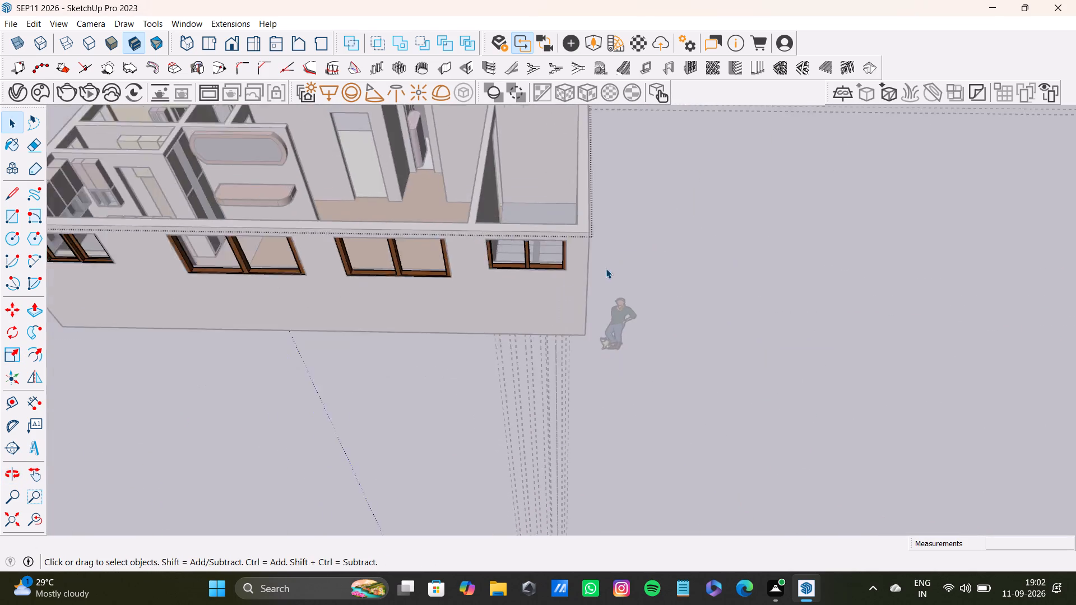
pyautogui.scroll(-2, 606, 268)
pyautogui.keyDown('shift'); pyautogui.moveTo(456, 282); pyautogui.dragTo(429, 403, button='middle'); pyautogui.keyUp('shift')
pyautogui.click(679, 311)
pyautogui.scroll(-4, 517, 373)
pyautogui.moveTo(457, 381); pyautogui.dragTo(636, 345, button='middle')
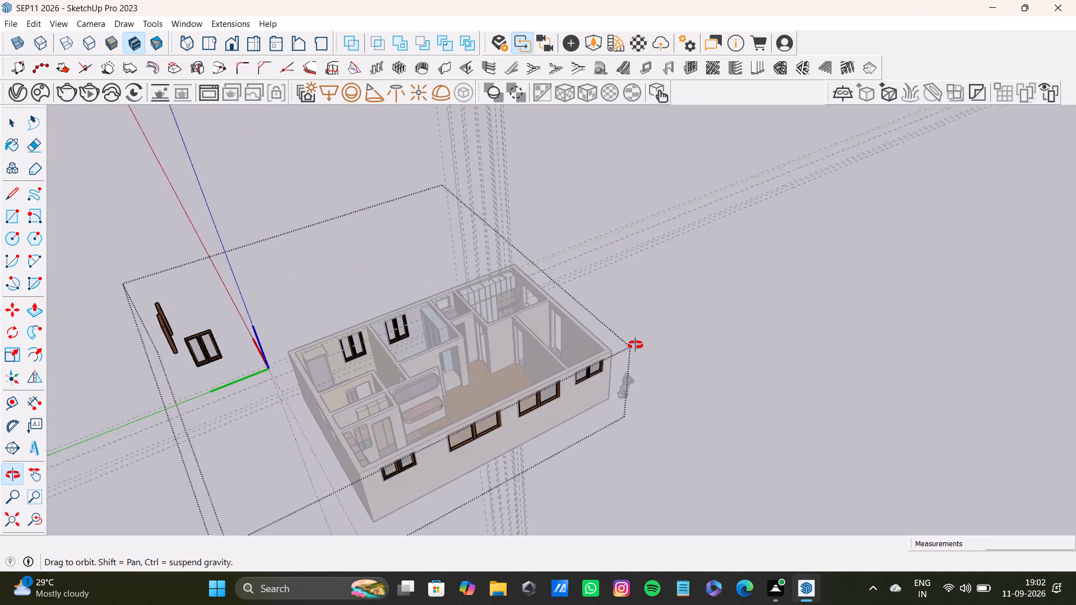
pyautogui.moveTo(636, 345); pyautogui.dragTo(765, 406, button='middle')
pyautogui.scroll(3, 576, 397)
pyautogui.keyDown('shift'); pyautogui.moveTo(577, 383); pyautogui.dragTo(590, 251, button='middle'); pyautogui.keyUp('shift')
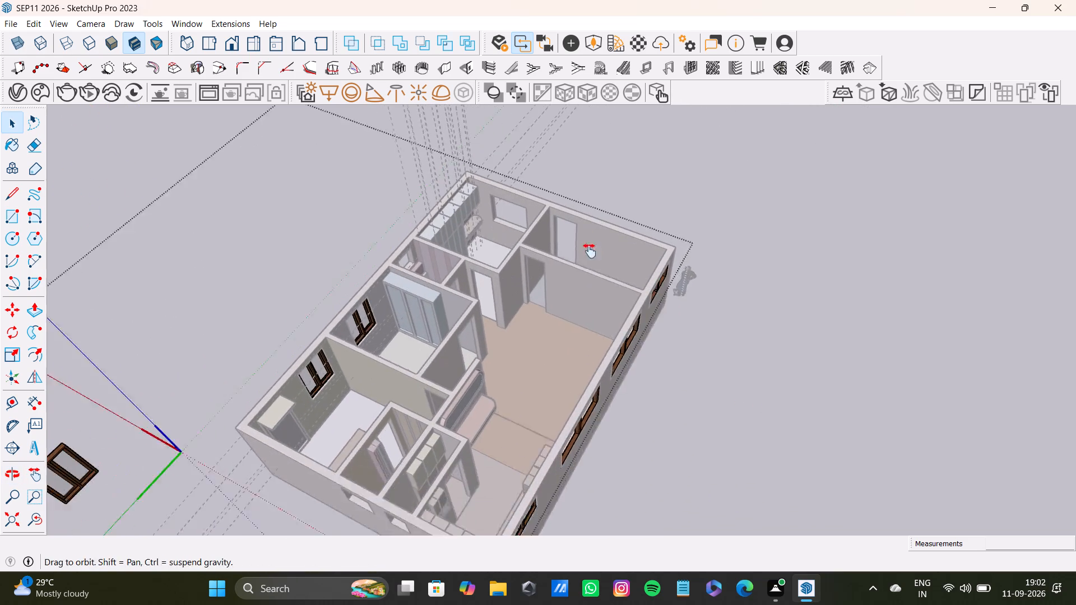
pyautogui.keyDown('shift'); pyautogui.moveTo(590, 251); pyautogui.dragTo(590, 250, button='middle'); pyautogui.keyUp('shift')
pyautogui.click(741, 322)
# Delete all guides in the model.
pyautogui.scroll(4, 470, 417)
pyautogui.moveTo(462, 394); pyautogui.dragTo(302, 417, button='middle')
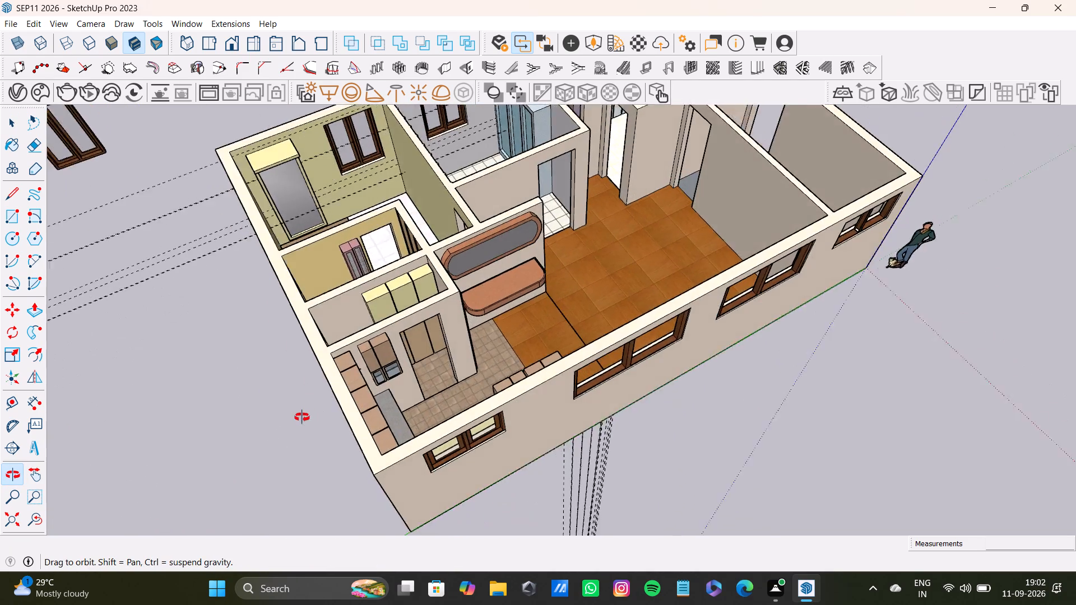
pyautogui.moveTo(302, 417); pyautogui.dragTo(896, 363, button='middle')
pyautogui.moveTo(371, 345); pyautogui.dragTo(711, 304, button='middle')
pyautogui.moveTo(370, 356); pyautogui.dragTo(389, 138, button='middle')
pyautogui.moveTo(401, 207); pyautogui.dragTo(648, 318, button='middle')
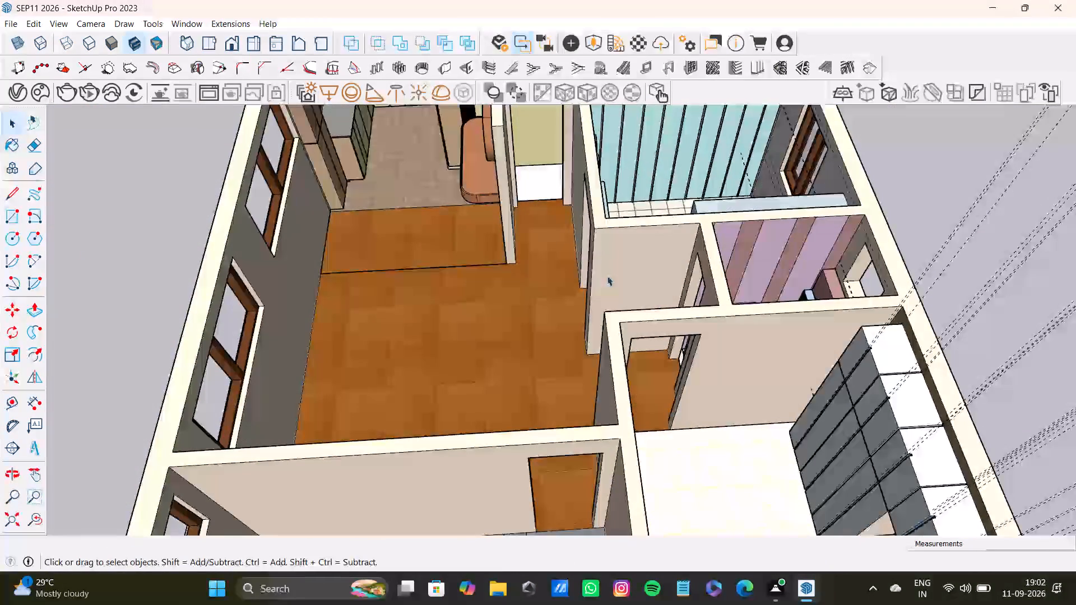
pyautogui.click(34, 21)
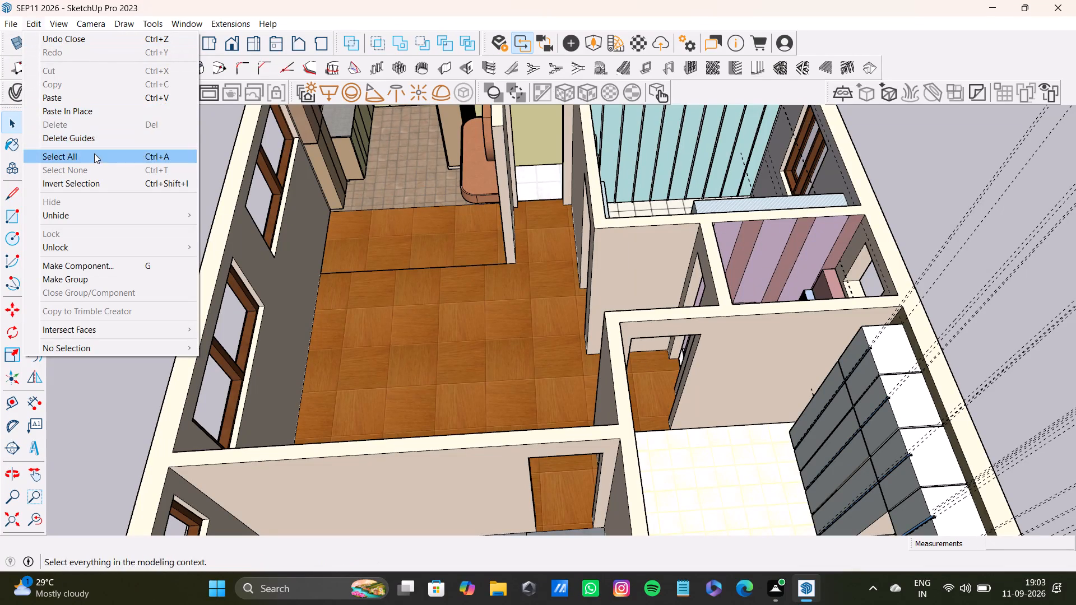
pyautogui.click(98, 138)
# Examine the house from above, including the staircase room, the remaining openings and the area with the loose windows.
pyautogui.scroll(-3, 127, 124)
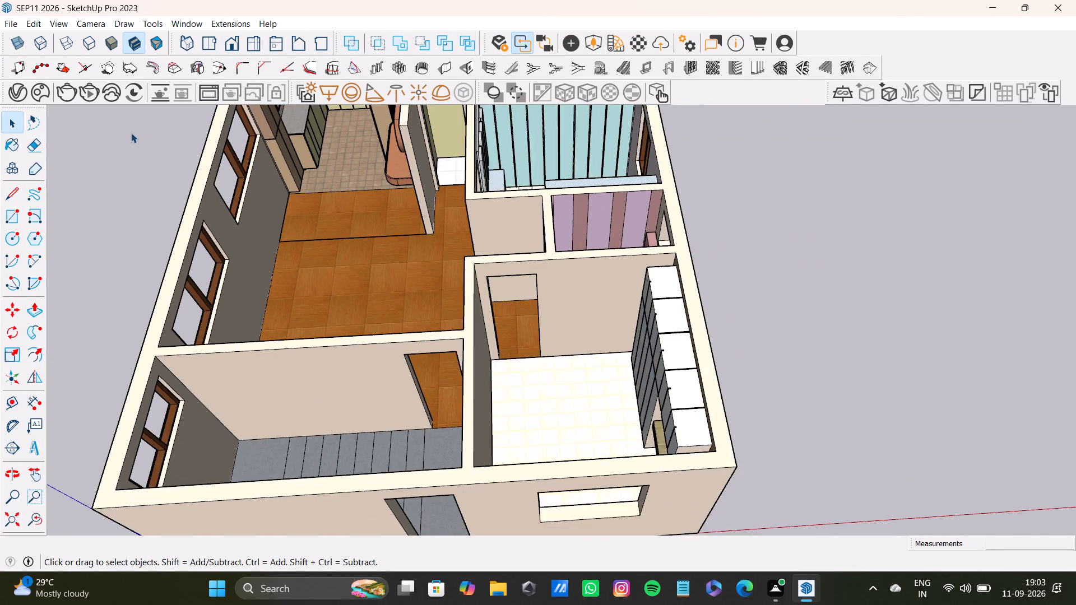
pyautogui.scroll(-6, 131, 133)
pyautogui.moveTo(245, 295); pyautogui.dragTo(440, 344, button='middle')
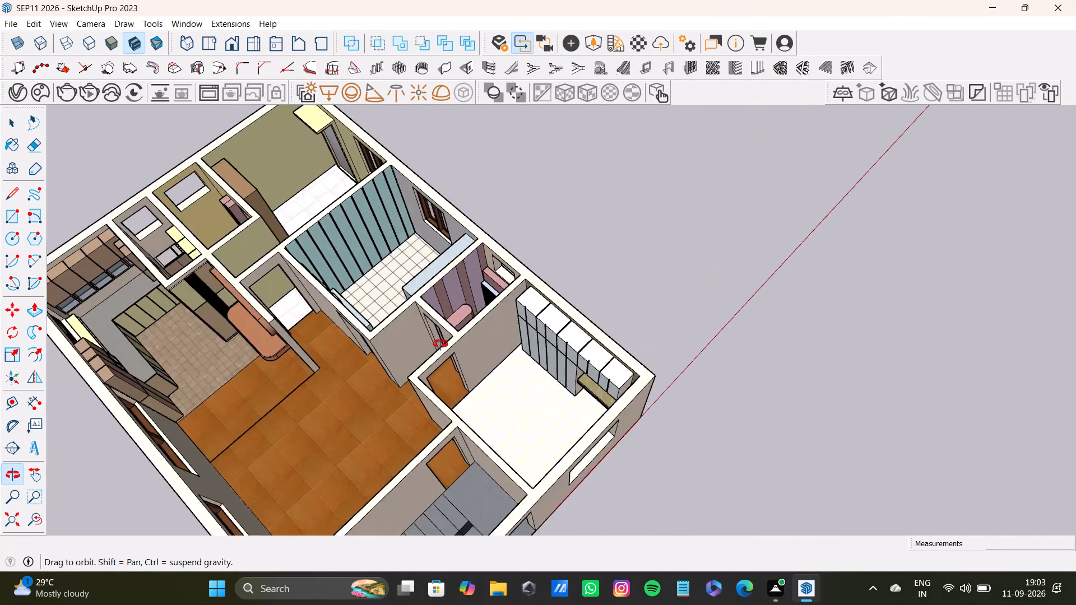
pyautogui.moveTo(440, 344); pyautogui.dragTo(415, 369, button='middle')
pyautogui.keyDown('shift'); pyautogui.moveTo(408, 352); pyautogui.dragTo(460, 192, button='middle'); pyautogui.keyUp('shift')
pyautogui.scroll(4, 457, 350)
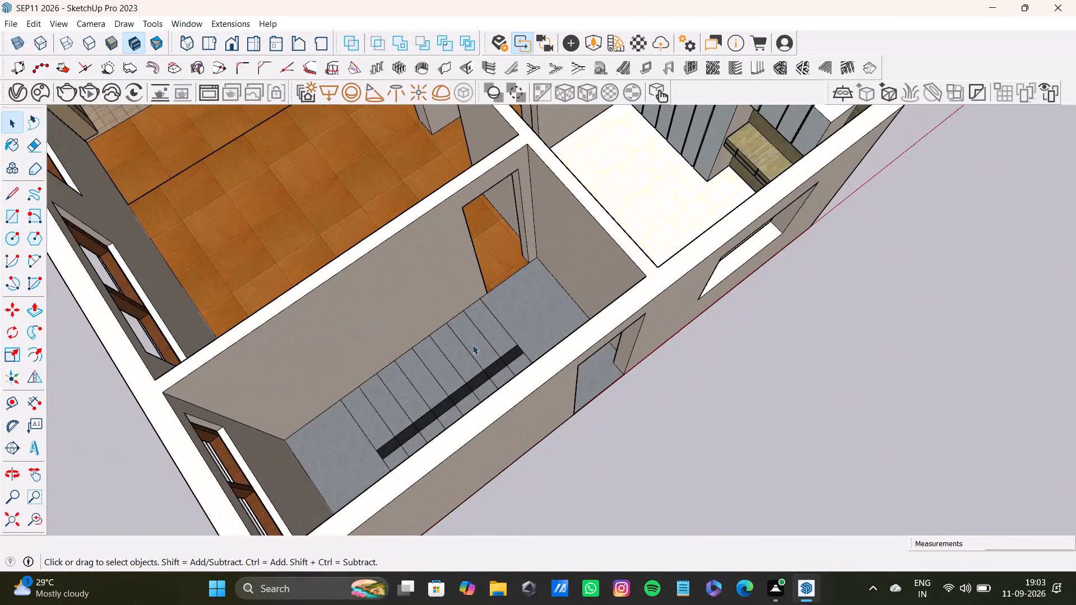
pyautogui.scroll(2, 472, 345)
pyautogui.moveTo(472, 343); pyautogui.dragTo(524, 394, button='middle')
pyautogui.moveTo(557, 402); pyautogui.dragTo(294, 389, button='middle')
pyautogui.scroll(-8, 358, 288)
pyautogui.keyDown('shift'); pyautogui.moveTo(360, 259); pyautogui.dragTo(360, 445, button='middle'); pyautogui.keyUp('shift')
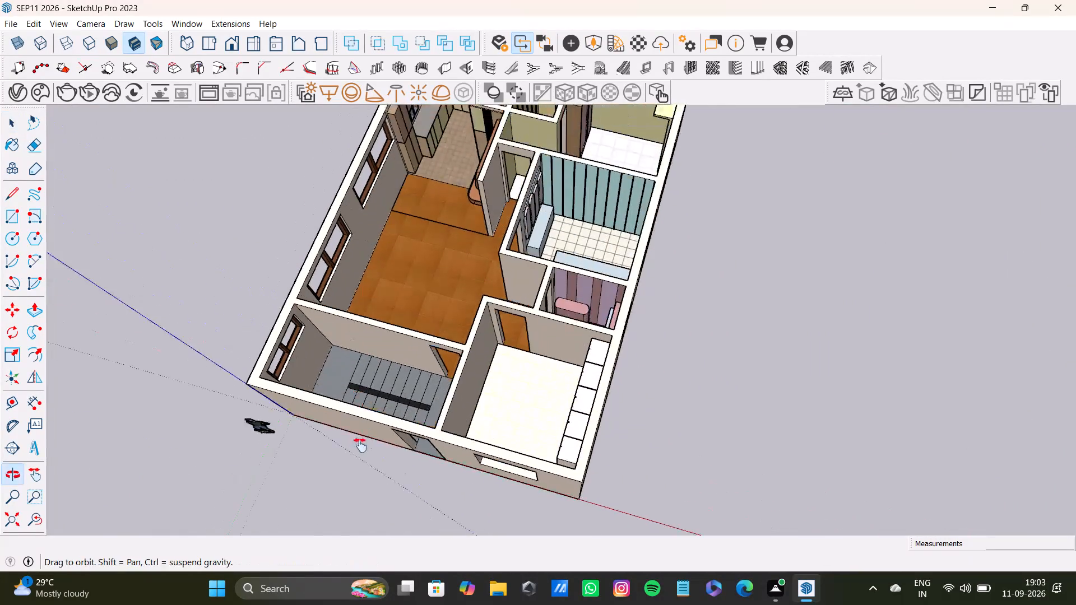
pyautogui.keyDown('shift'); pyautogui.moveTo(360, 445); pyautogui.dragTo(360, 447, button='middle'); pyautogui.keyUp('shift')
pyautogui.scroll(-8, 372, 383)
pyautogui.scroll(7, 720, 257)
# Delete the loose single-pane window frame standing beside the double-pane one outside the house.
pyautogui.moveTo(491, 200); pyautogui.dragTo(545, 272)
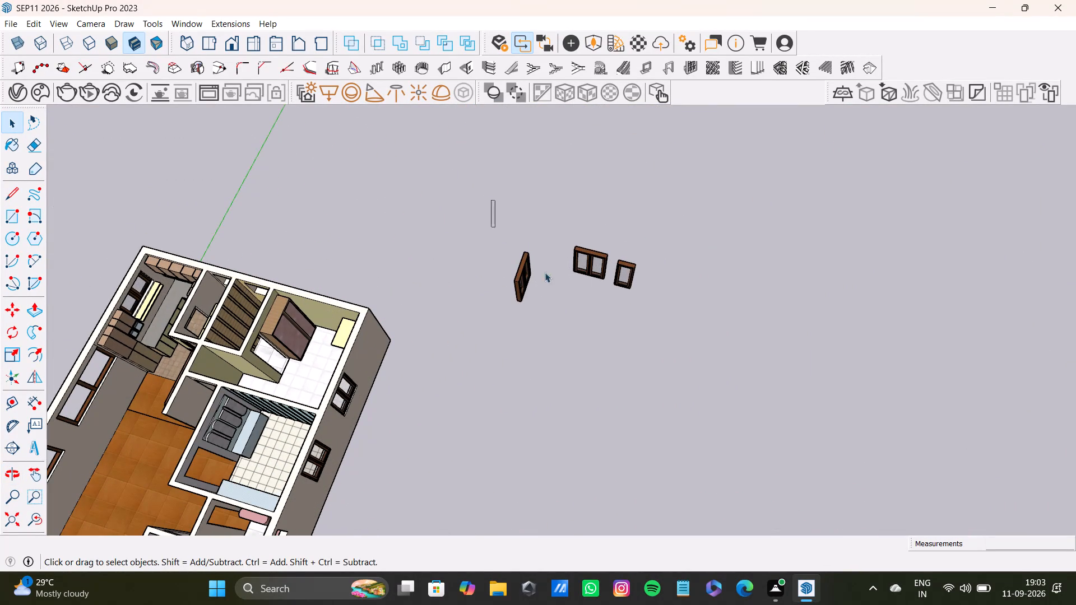
pyautogui.moveTo(545, 272); pyautogui.dragTo(734, 387)
pyautogui.doubleClick(631, 298)
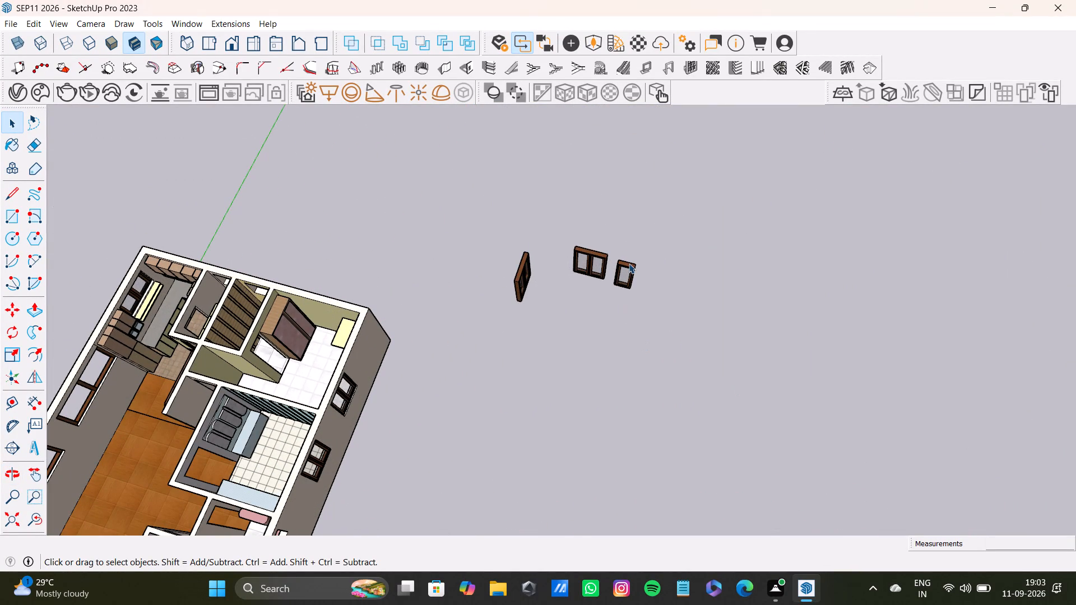
pyautogui.doubleClick(629, 263)
pyautogui.moveTo(397, 193); pyautogui.dragTo(811, 403)
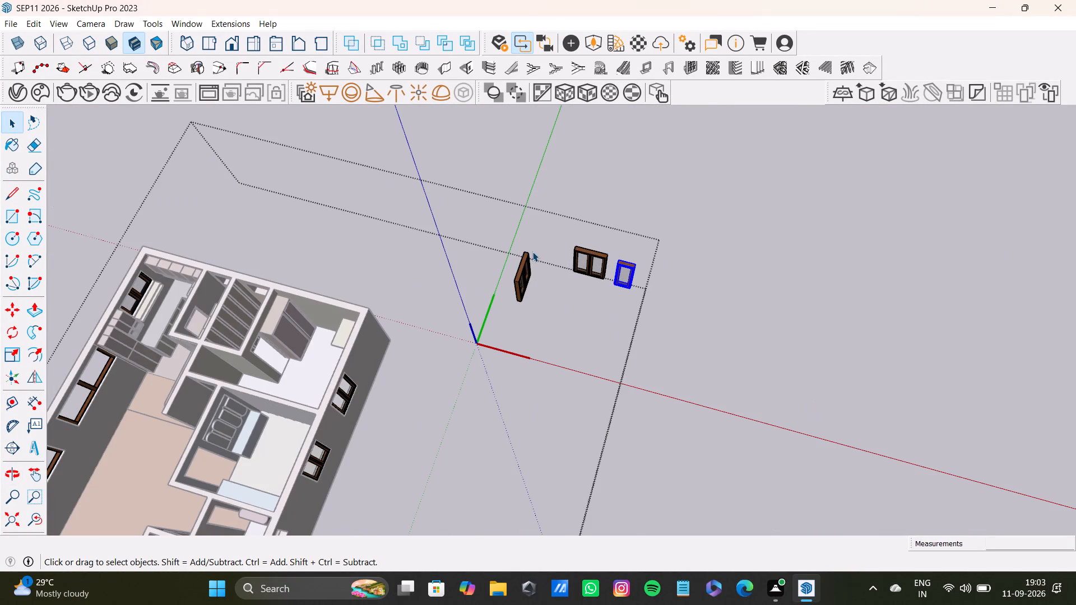
pyautogui.press('Delete')
# Delete the loose double-pane window frame farthest from the house, including both of its panes.
pyautogui.moveTo(502, 232); pyautogui.dragTo(563, 298)
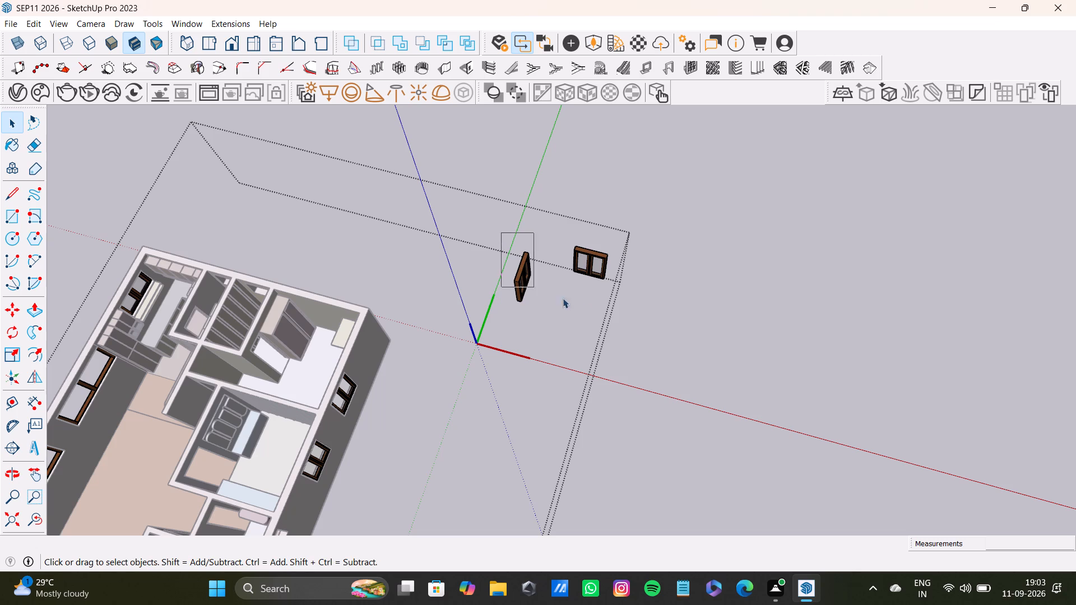
pyautogui.moveTo(563, 298); pyautogui.dragTo(618, 336)
pyautogui.doubleClick(606, 260)
pyautogui.doubleClick(600, 260)
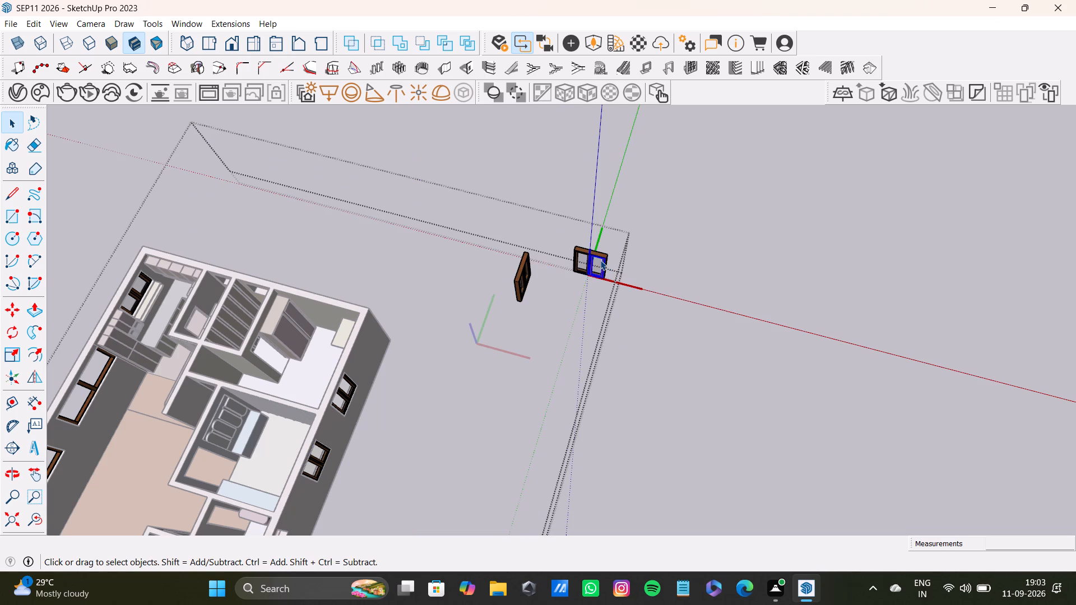
pyautogui.scroll(5, 600, 272)
pyautogui.moveTo(520, 200); pyautogui.dragTo(687, 361)
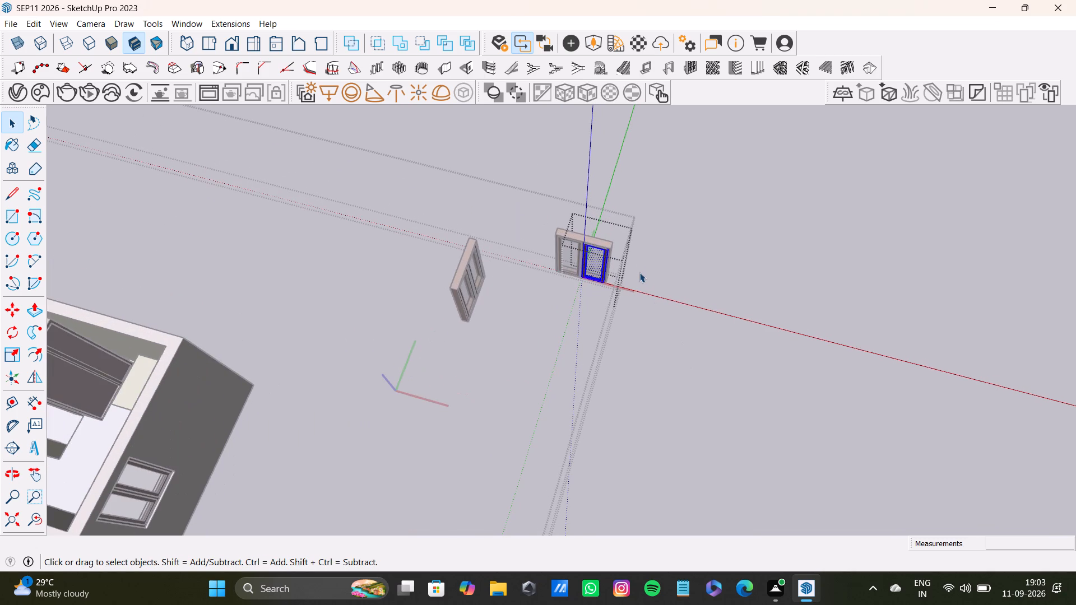
pyautogui.tripleClick(638, 265)
pyautogui.moveTo(517, 208); pyautogui.dragTo(702, 357)
pyautogui.scroll(-4, 623, 319)
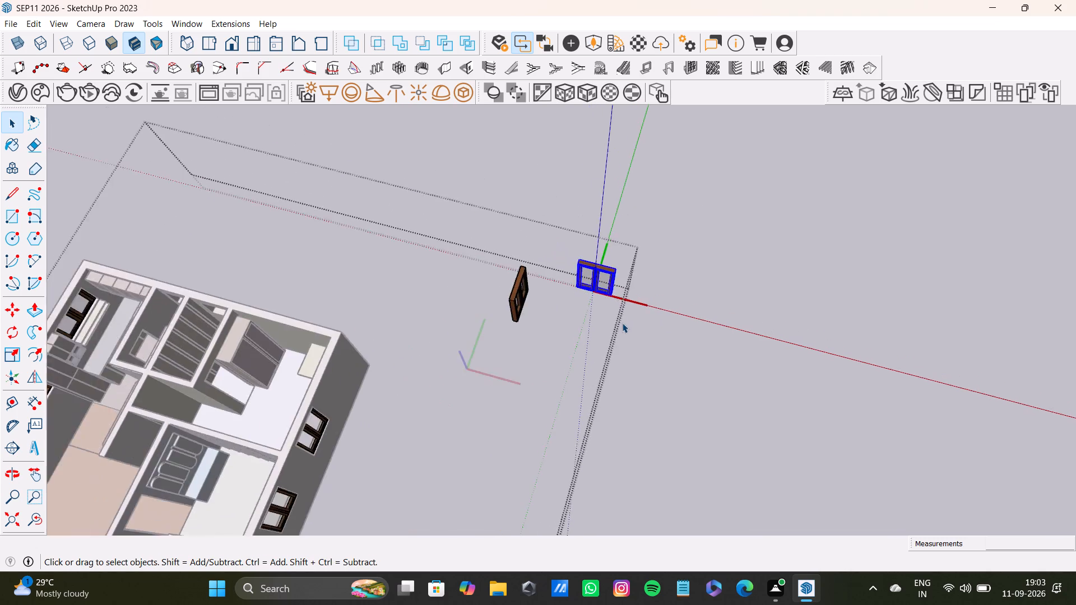
pyautogui.scroll(-11, 622, 323)
pyautogui.press('Delete')
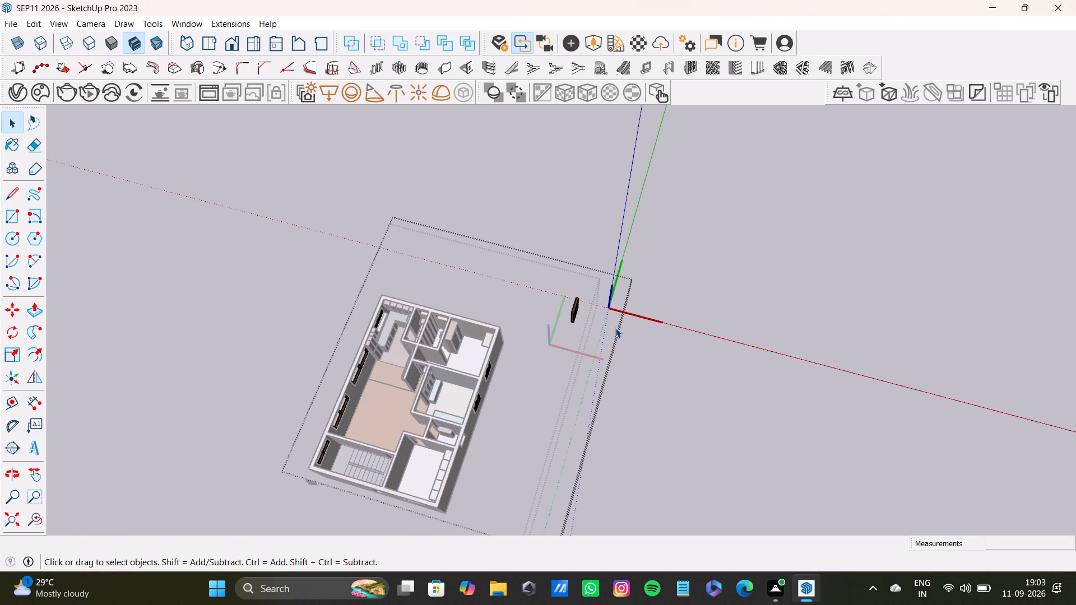
# Open the other loose window's nested groups and delete its outer wooden frame.
pyautogui.scroll(6, 613, 320)
pyautogui.click(546, 286)
pyautogui.click(565, 296)
pyautogui.doubleClick(565, 299)
pyautogui.doubleClick(564, 308)
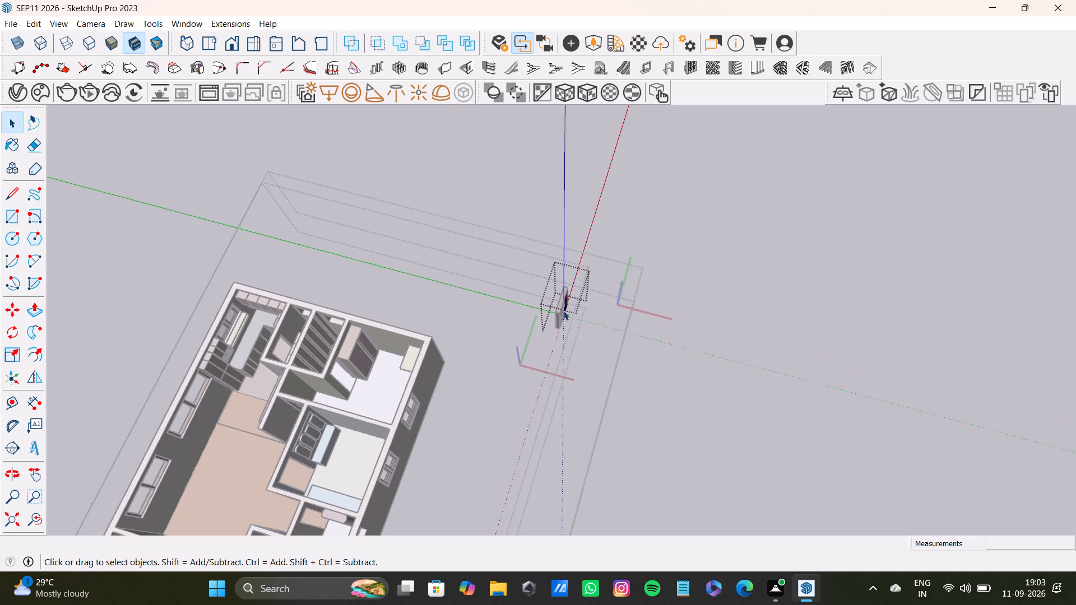
pyautogui.doubleClick(563, 311)
pyautogui.click(558, 315)
pyautogui.doubleClick(558, 309)
pyautogui.scroll(4, 591, 319)
pyautogui.moveTo(592, 320); pyautogui.dragTo(513, 338, button='middle')
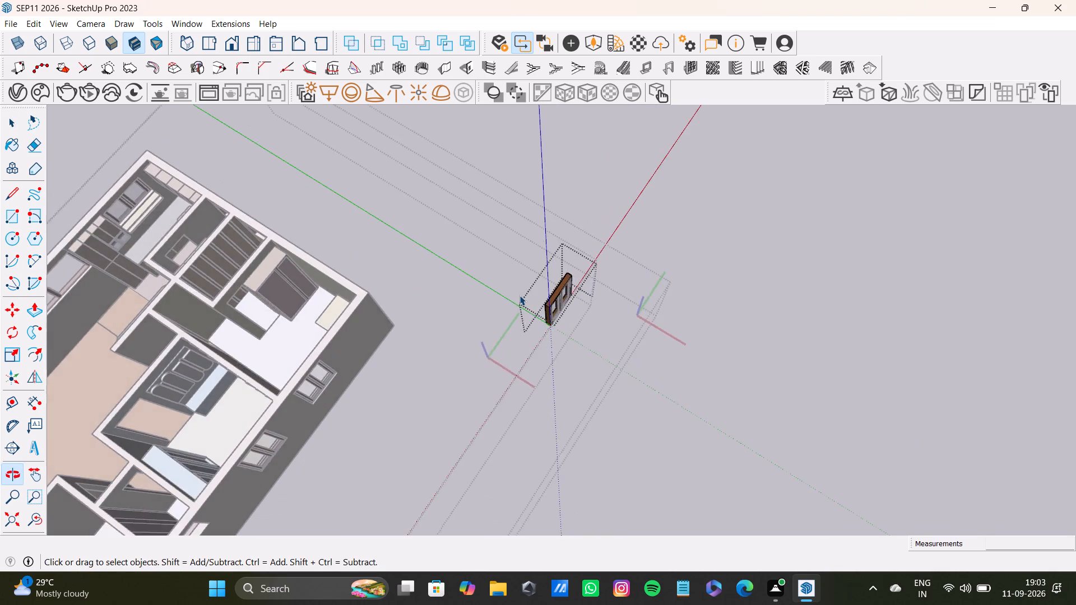
pyautogui.scroll(3, 520, 295)
pyautogui.moveTo(529, 262); pyautogui.dragTo(652, 420)
pyautogui.press('Delete')
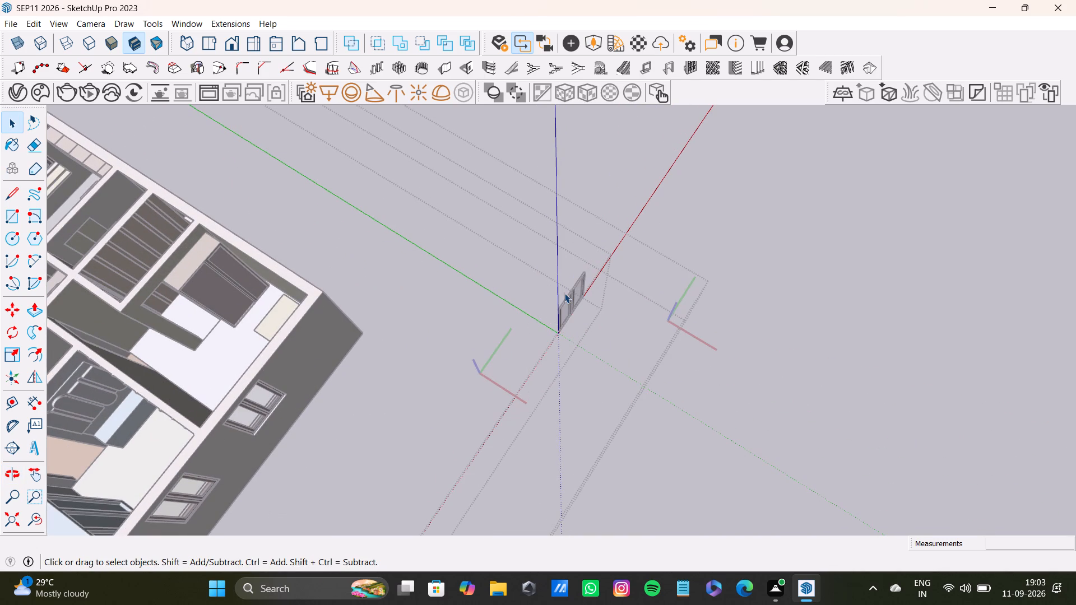
# Delete the two leftover pane frames of that loose window and leave the enclosing group.
pyautogui.moveTo(548, 260); pyautogui.dragTo(619, 371)
pyautogui.click(602, 266)
pyautogui.click(673, 215)
pyautogui.moveTo(623, 297); pyautogui.dragTo(462, 291, button='middle')
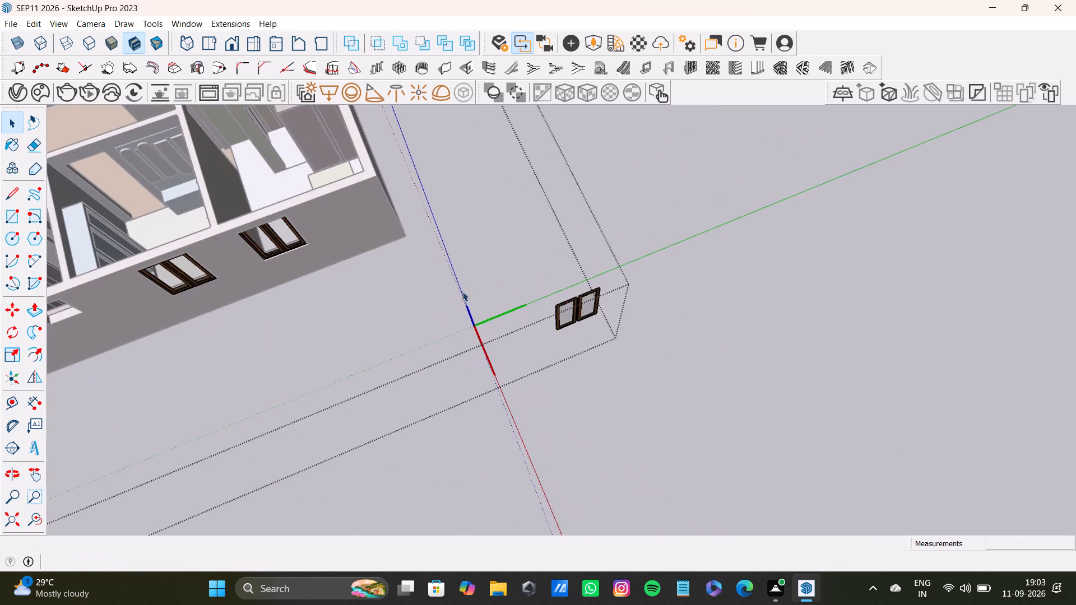
pyautogui.scroll(4, 803, 458)
pyautogui.moveTo(526, 254); pyautogui.dragTo(537, 331, button='middle')
pyautogui.moveTo(471, 267); pyautogui.dragTo(586, 420)
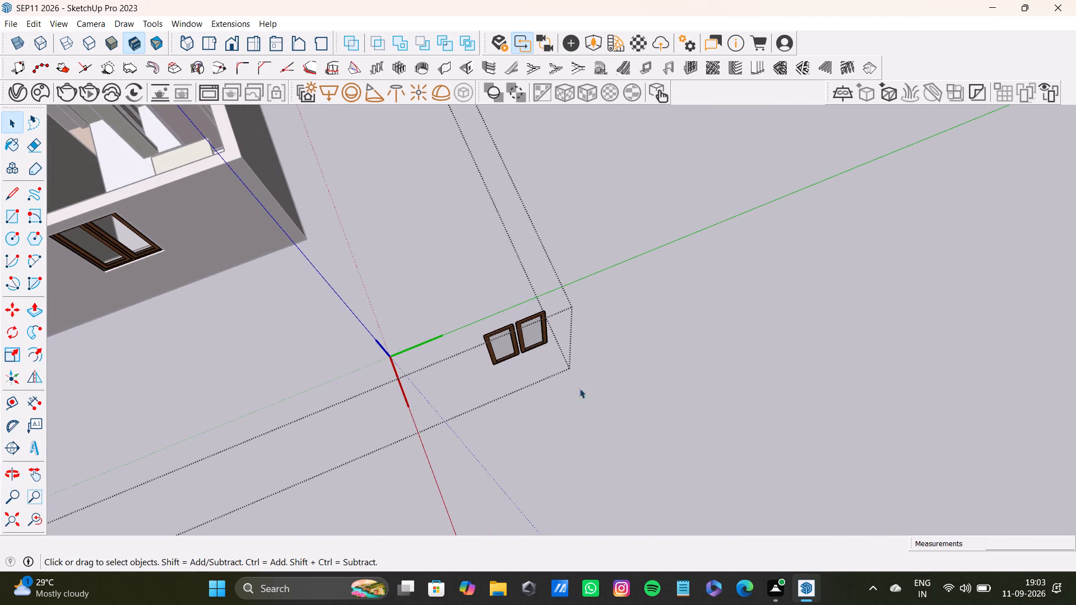
pyautogui.doubleClick(539, 331)
pyautogui.doubleClick(539, 334)
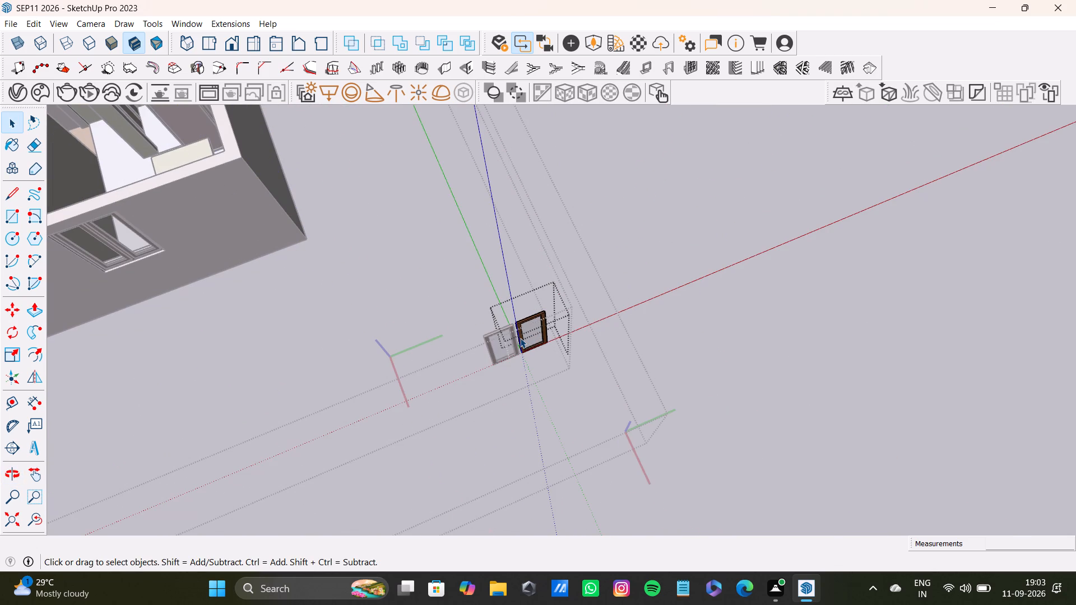
pyautogui.press('Delete')
pyautogui.click(637, 305)
pyautogui.moveTo(423, 297); pyautogui.dragTo(648, 426)
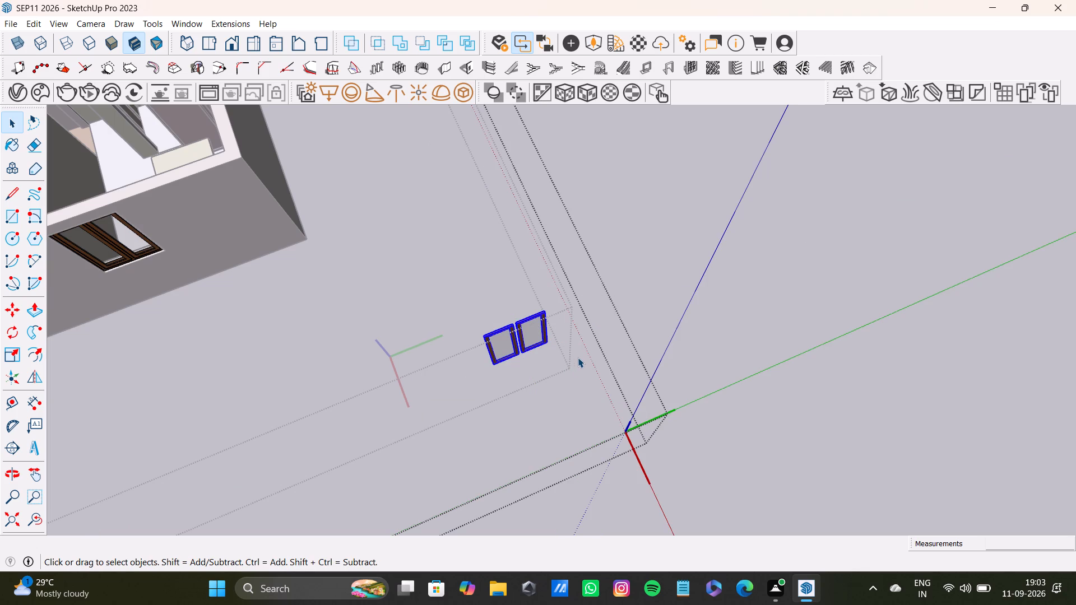
pyautogui.press('Delete')
pyautogui.press('space')
pyautogui.click(658, 295)
pyautogui.scroll(-3, 658, 300)
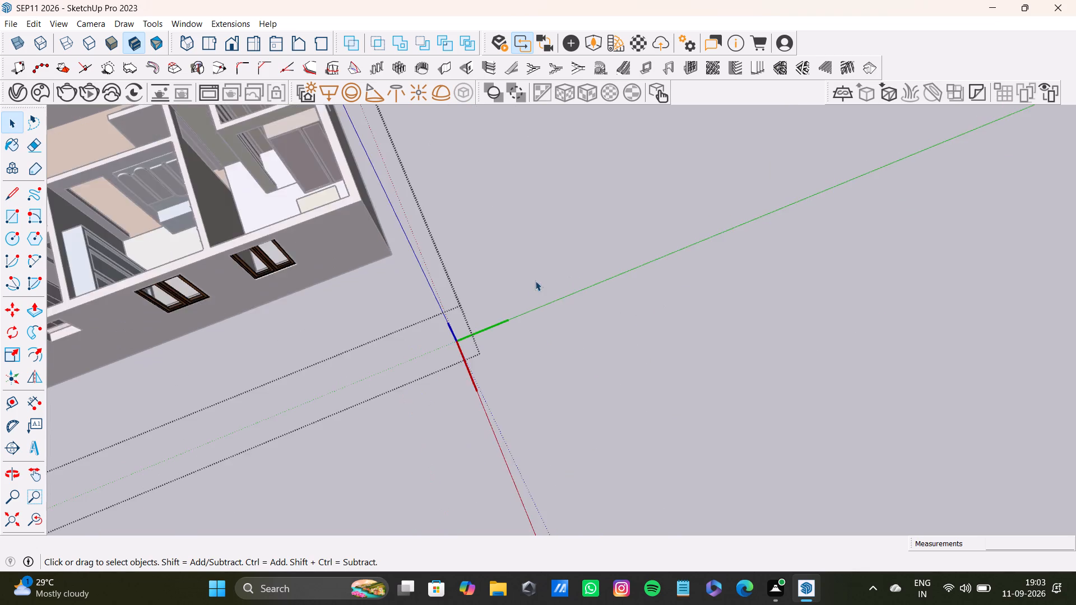
pyautogui.scroll(-13, 535, 281)
pyautogui.keyDown('shift'); pyautogui.moveTo(276, 373); pyautogui.dragTo(526, 393, button='middle'); pyautogui.keyUp('shift')
pyautogui.scroll(2, 686, 295)
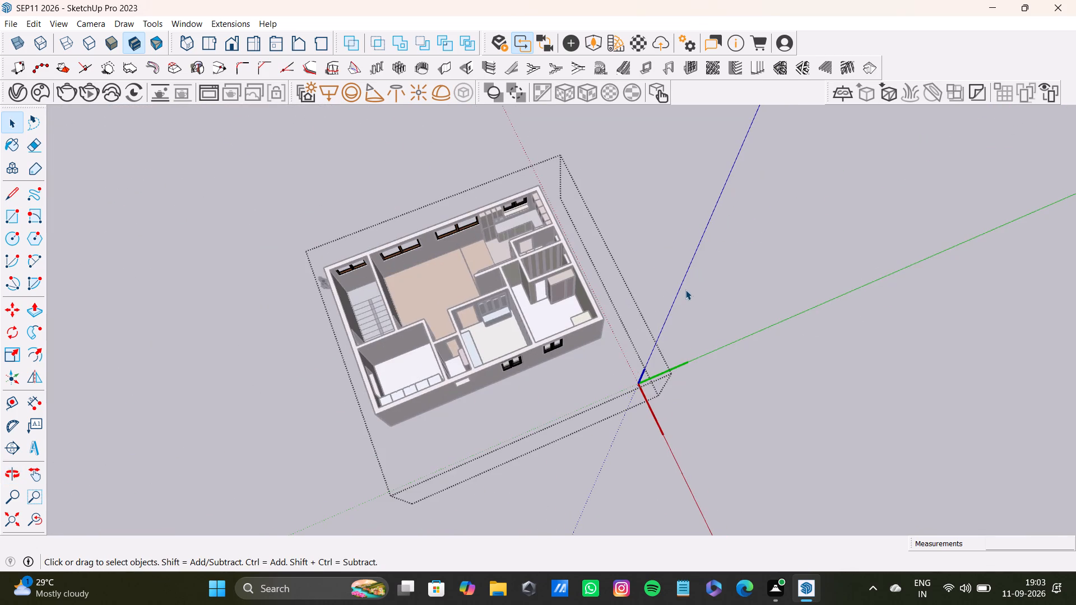
pyautogui.click(685, 290)
# Examine the house from all sides and above, checking the fitted windows and the wall openings still empty.
pyautogui.moveTo(770, 366); pyautogui.dragTo(368, 345, button='middle')
pyautogui.scroll(-1, 377, 327)
pyautogui.scroll(6, 657, 263)
pyautogui.keyDown('shift'); pyautogui.moveTo(649, 294); pyautogui.dragTo(654, 382, button='middle'); pyautogui.keyUp('shift')
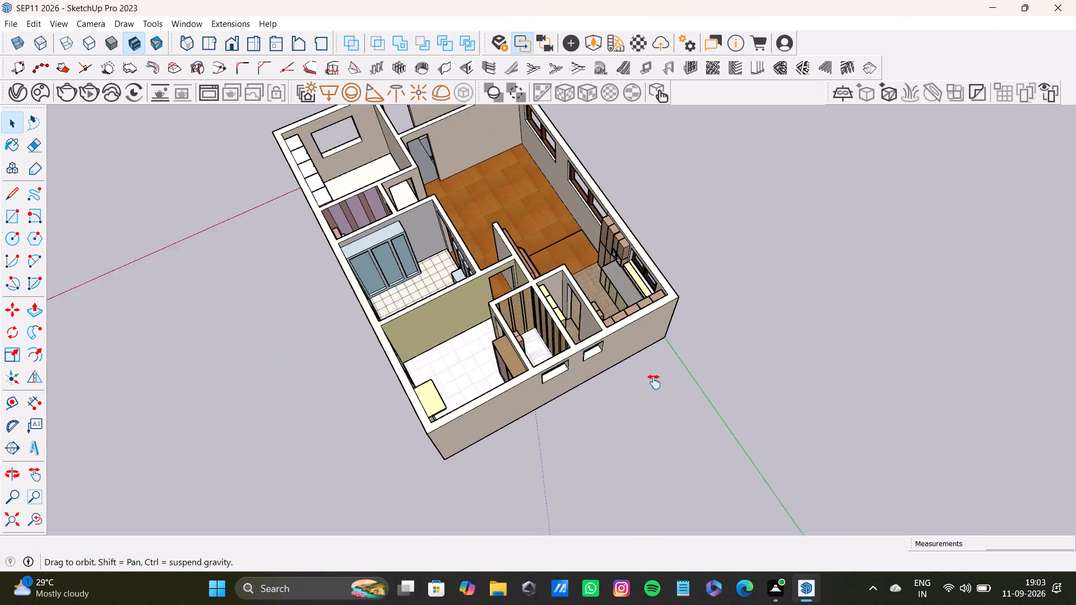
pyautogui.keyDown('shift'); pyautogui.moveTo(654, 382); pyautogui.dragTo(654, 402, button='middle'); pyautogui.keyUp('shift')
pyautogui.moveTo(653, 406); pyautogui.dragTo(752, 157, button='middle')
pyautogui.scroll(1, 352, 364)
pyautogui.moveTo(353, 364); pyautogui.dragTo(596, 539, button='middle')
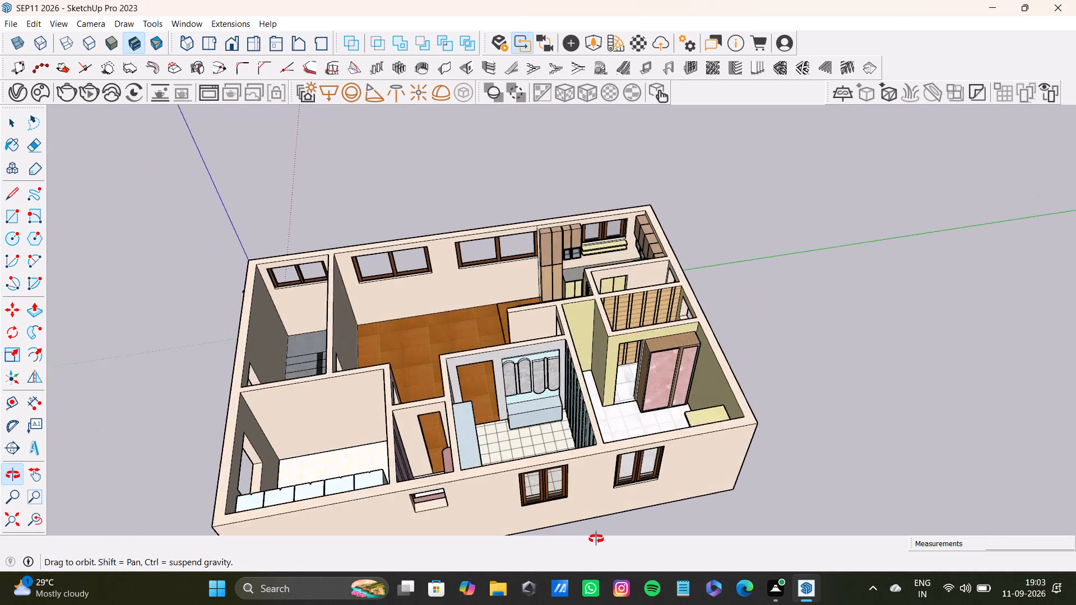
pyautogui.moveTo(596, 539); pyautogui.dragTo(1042, 594, button='middle')
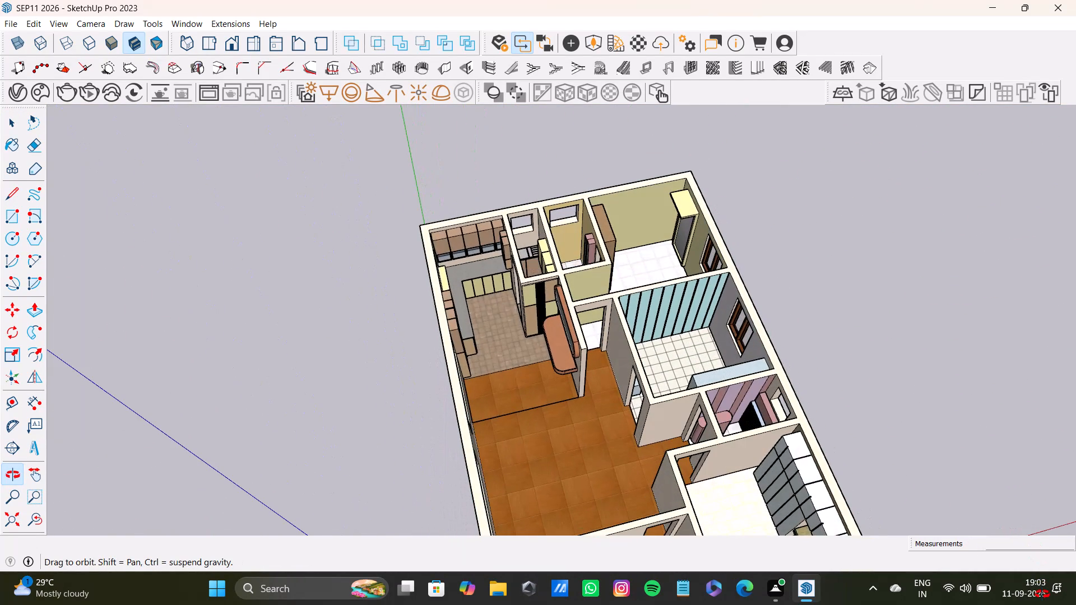
pyautogui.moveTo(1042, 594); pyautogui.dragTo(815, 528, button='middle')
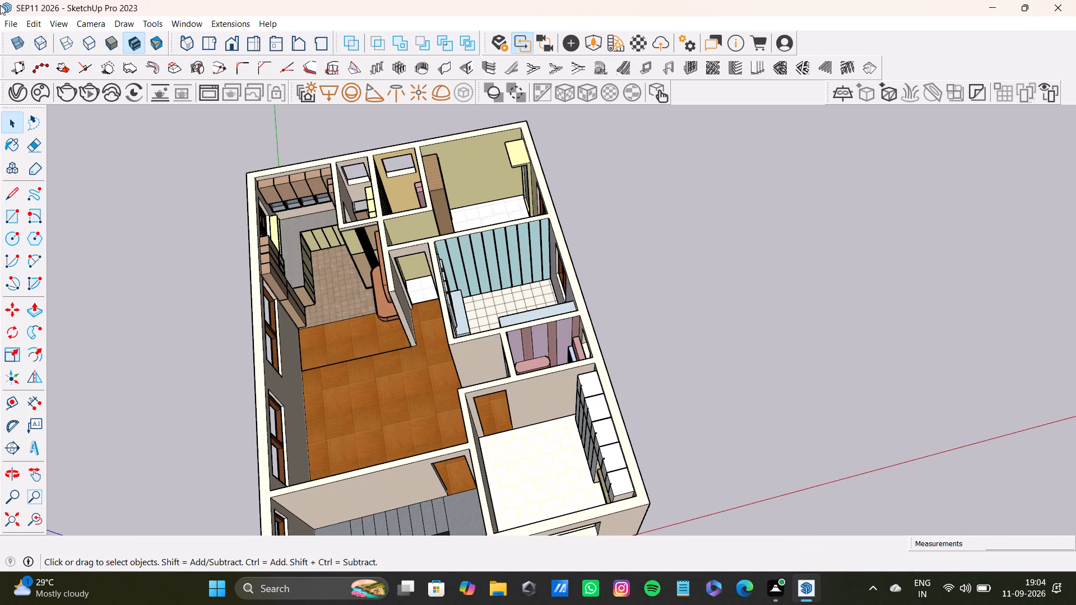
# Import the Wood+Window model from the Downloads folder.
pyautogui.click(7, 30)
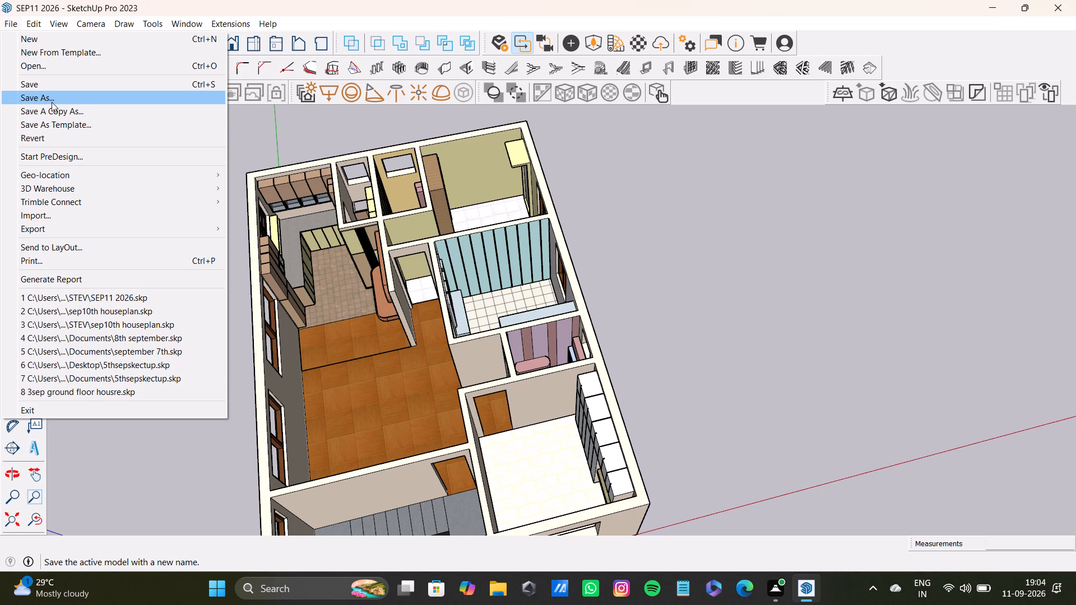
pyautogui.scroll(-3, 252, 295)
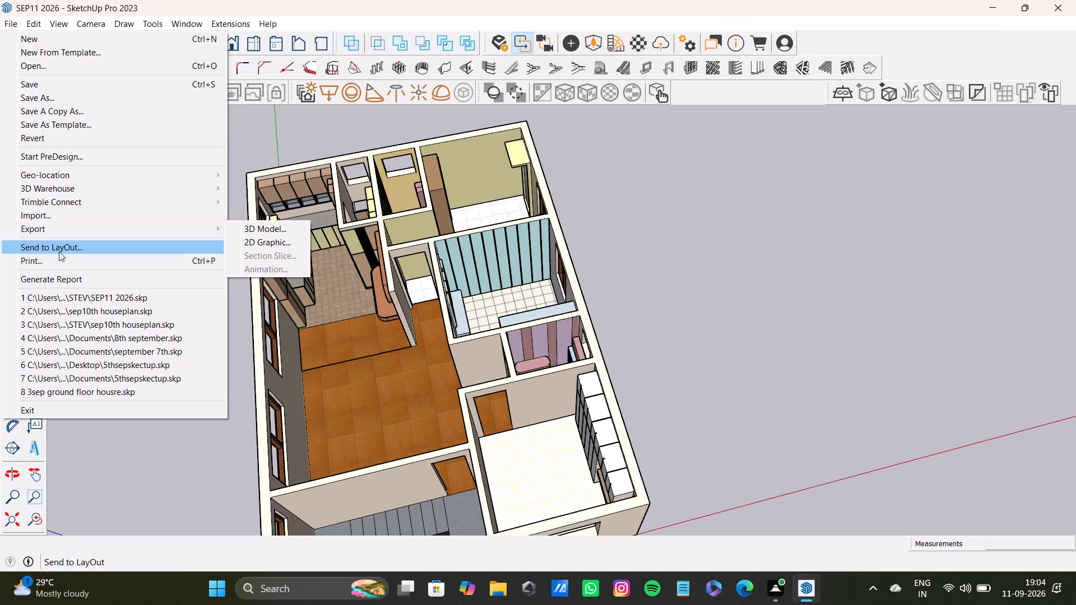
pyautogui.click(61, 213)
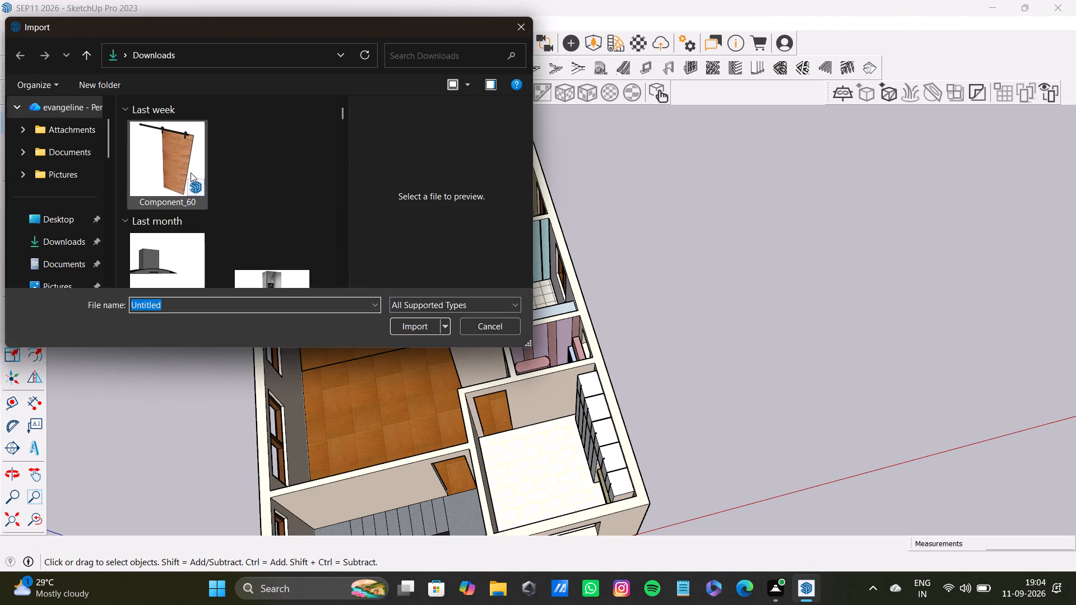
pyautogui.scroll(-4, 173, 215)
pyautogui.scroll(3, 253, 230)
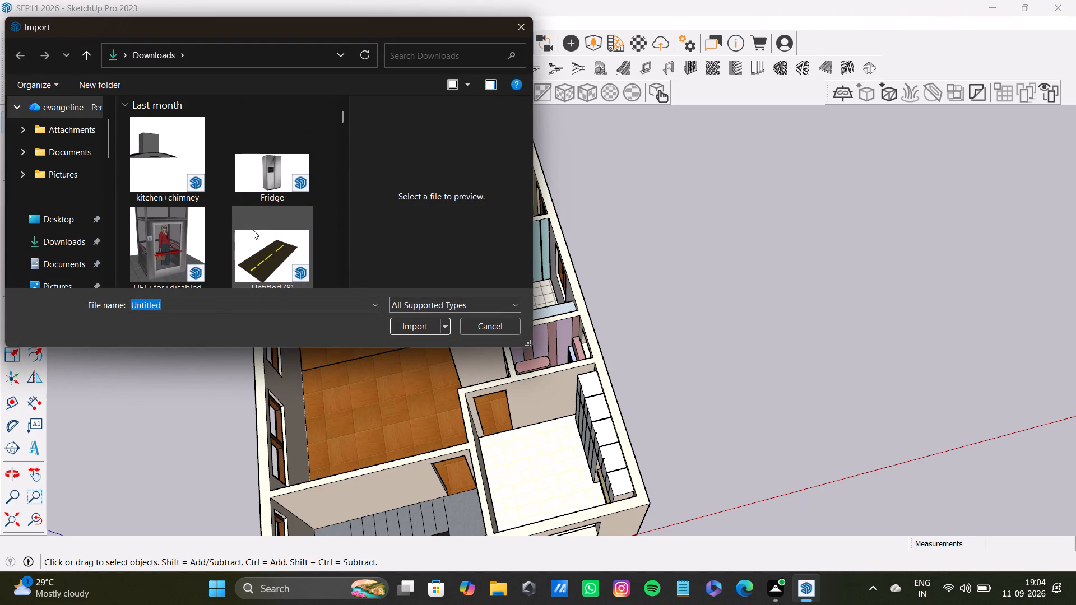
pyautogui.scroll(-5, 257, 204)
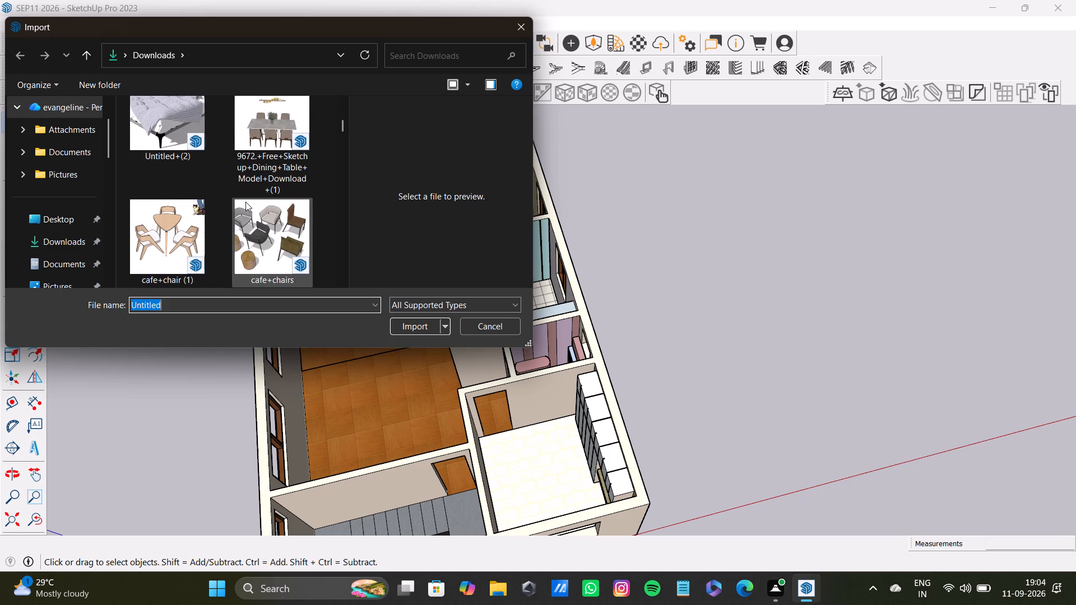
pyautogui.scroll(3, 245, 202)
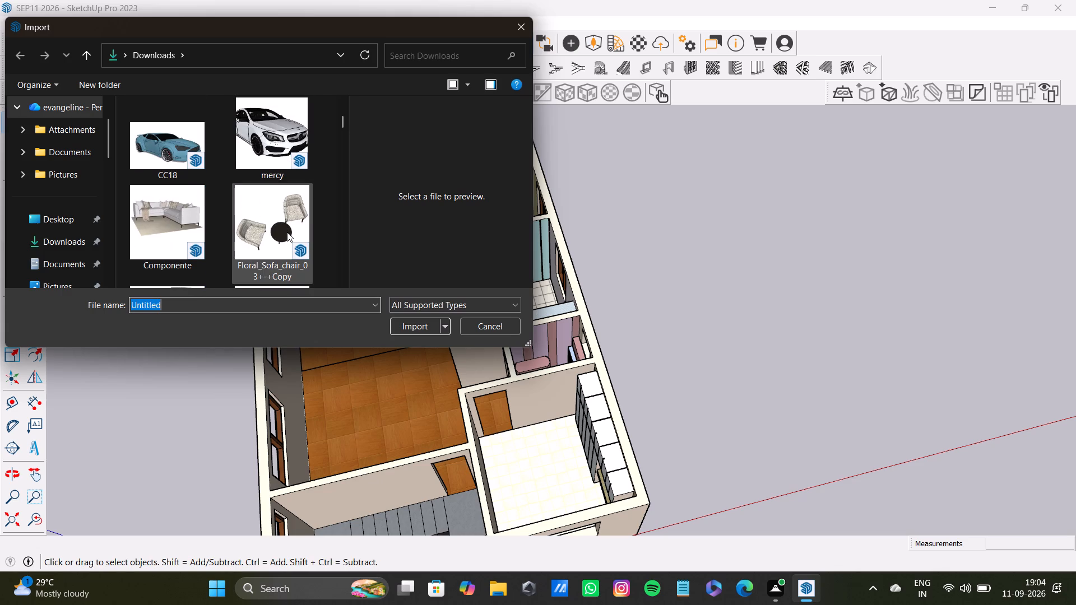
pyautogui.scroll(3, 253, 245)
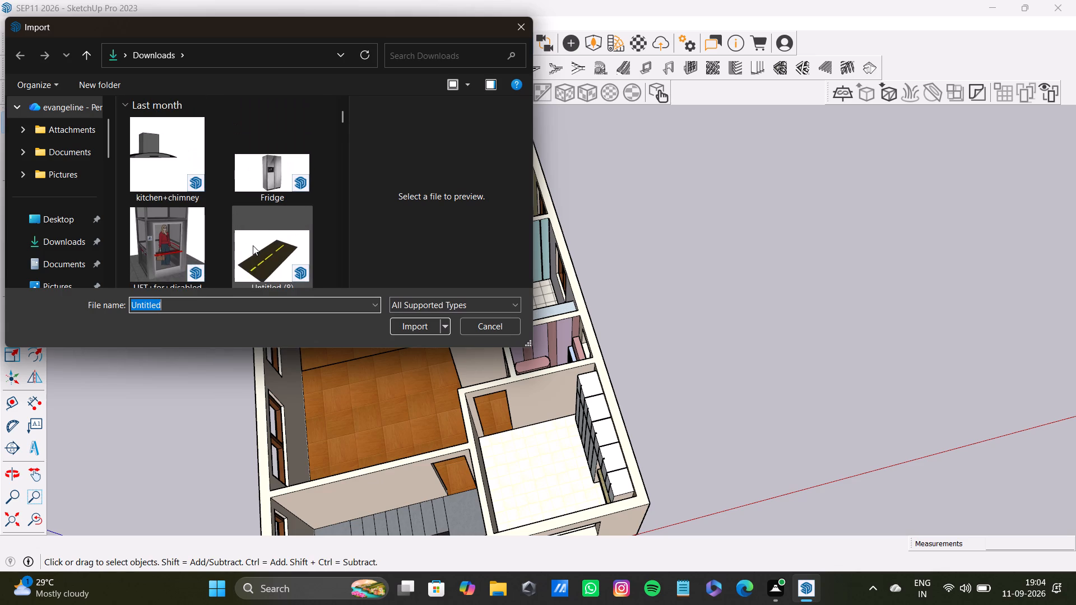
pyautogui.scroll(-6, 253, 245)
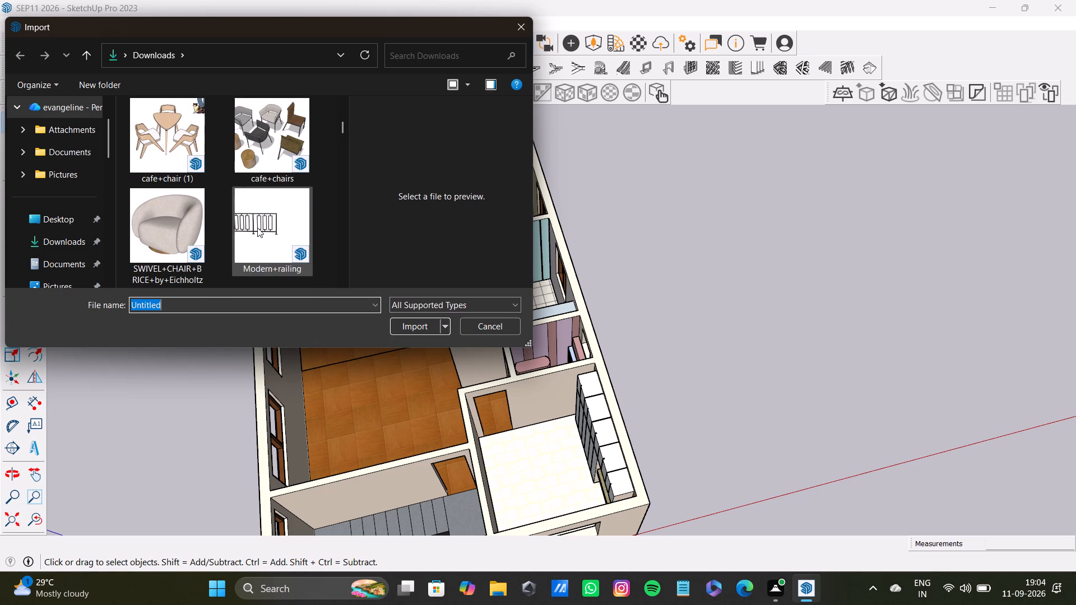
pyautogui.scroll(-6, 226, 193)
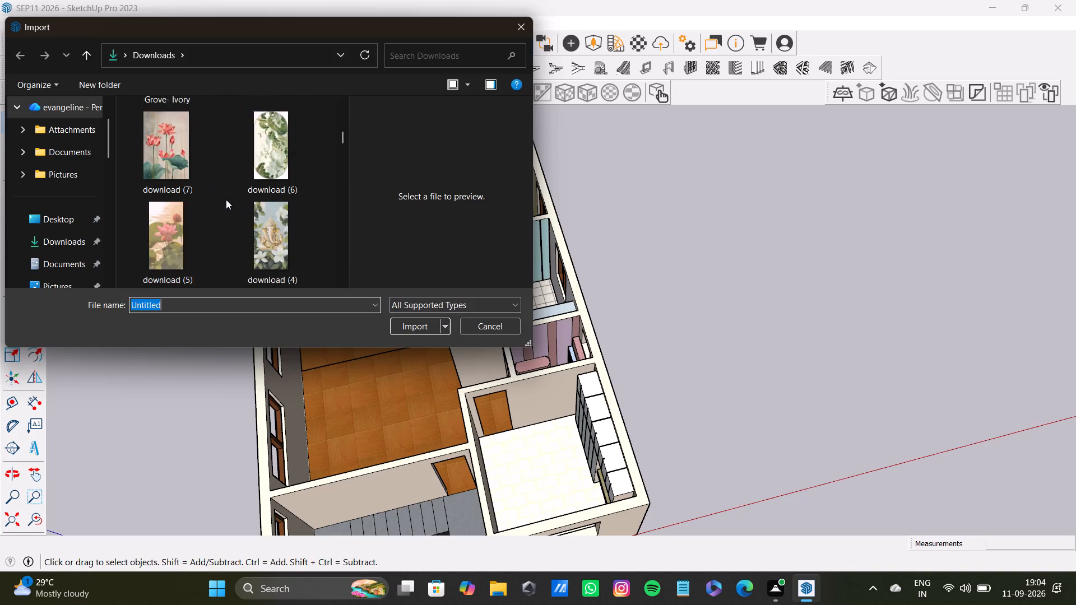
pyautogui.scroll(-10, 226, 199)
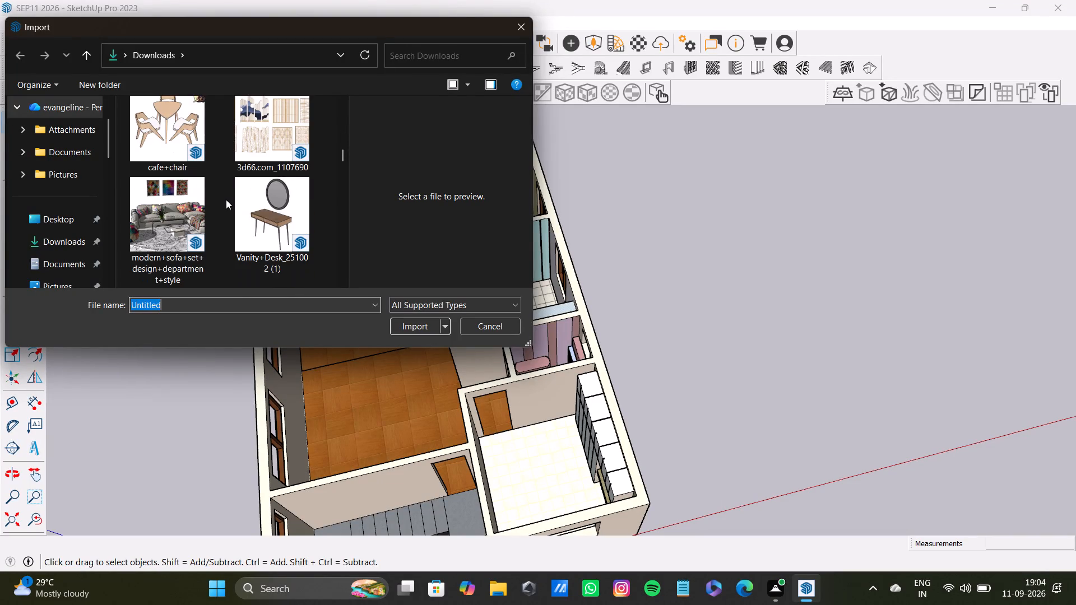
pyautogui.scroll(-8, 226, 200)
pyautogui.scroll(3, 226, 202)
pyautogui.scroll(3, 175, 183)
pyautogui.scroll(-18, 178, 191)
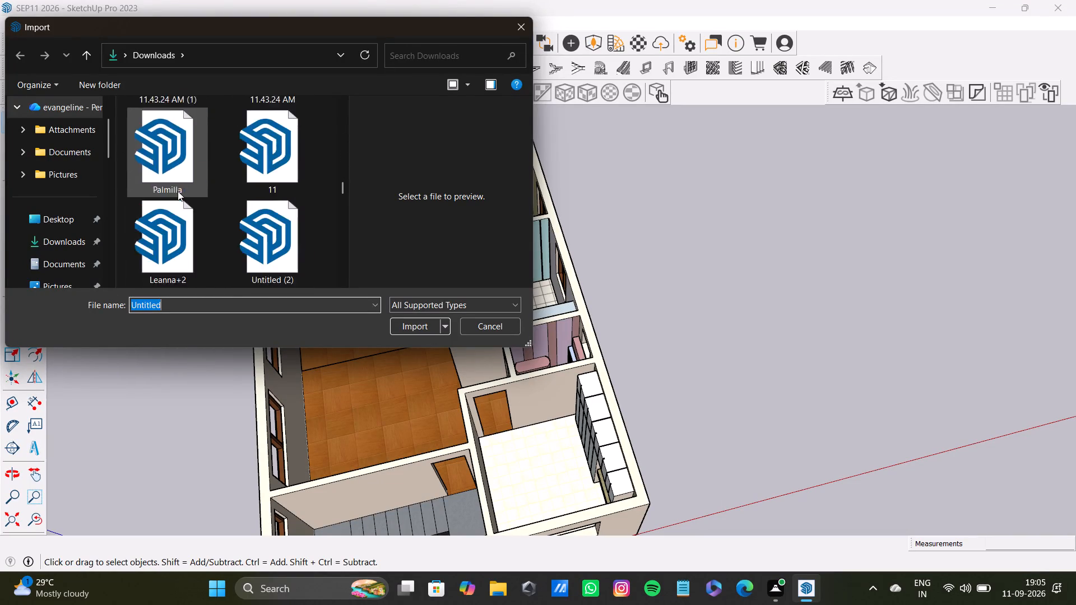
pyautogui.scroll(-4, 178, 191)
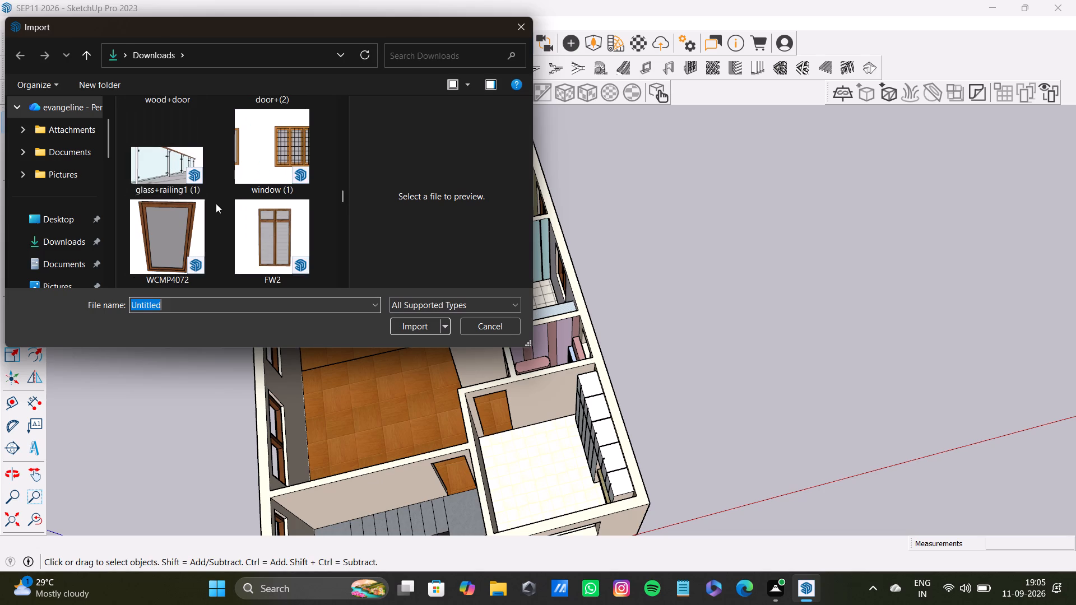
pyautogui.scroll(-6, 216, 204)
pyautogui.scroll(3, 216, 207)
pyautogui.click(175, 156)
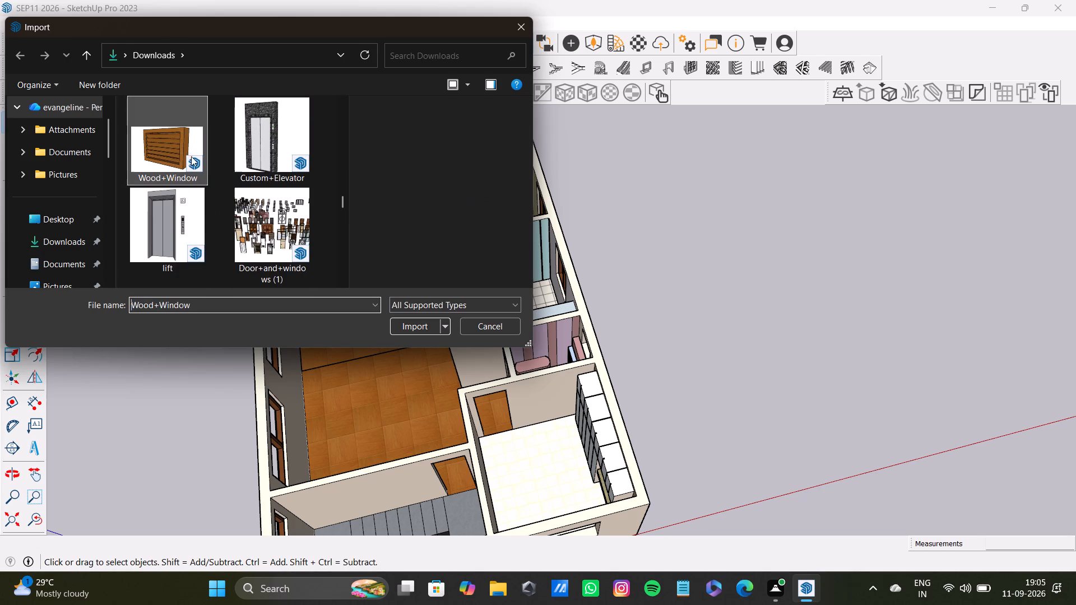
pyautogui.click(425, 325)
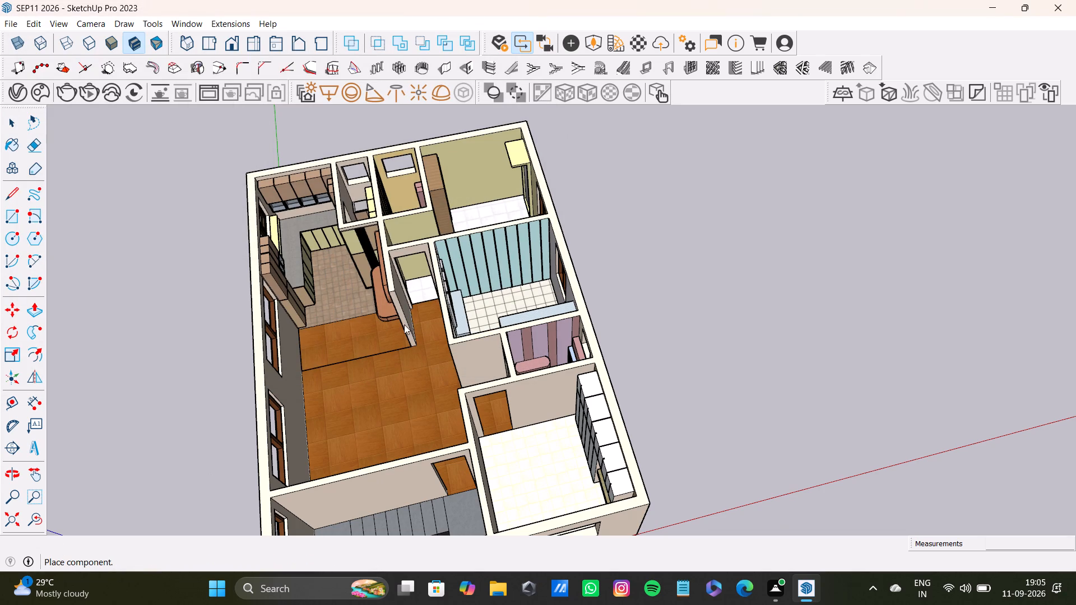
# Place the imported louvred wood window on the ground outside the wall with the small empty opening beside the double-pane windows.
pyautogui.scroll(2, 637, 467)
pyautogui.moveTo(637, 461); pyautogui.dragTo(673, 179, button='middle')
pyautogui.scroll(3, 647, 362)
pyautogui.moveTo(549, 313); pyautogui.dragTo(526, 255, button='middle')
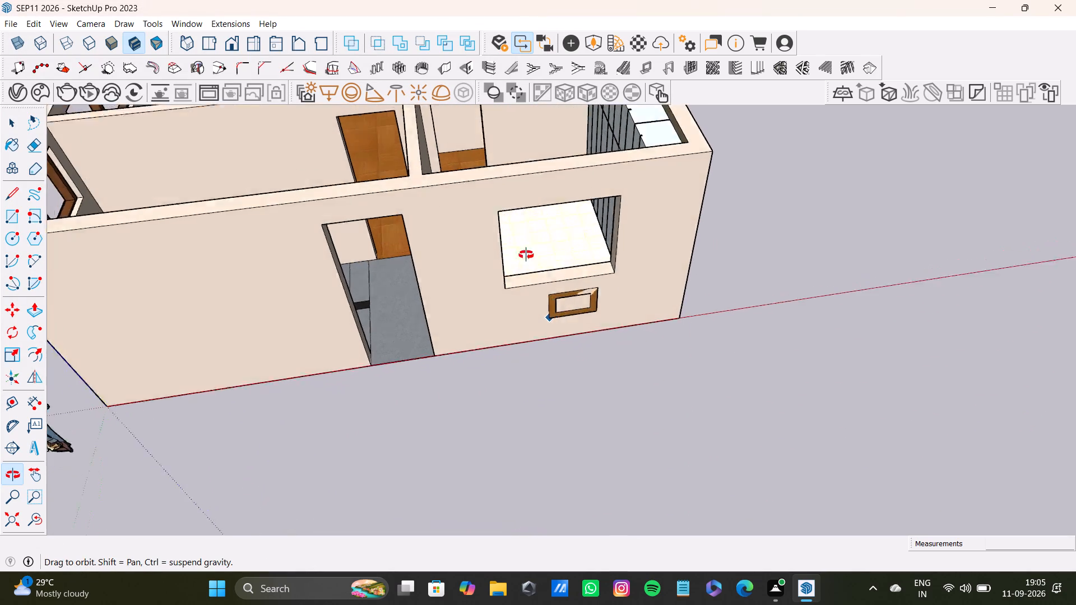
pyautogui.moveTo(526, 255); pyautogui.dragTo(235, 236, button='middle')
pyautogui.scroll(3, 764, 277)
pyautogui.scroll(-7, 764, 277)
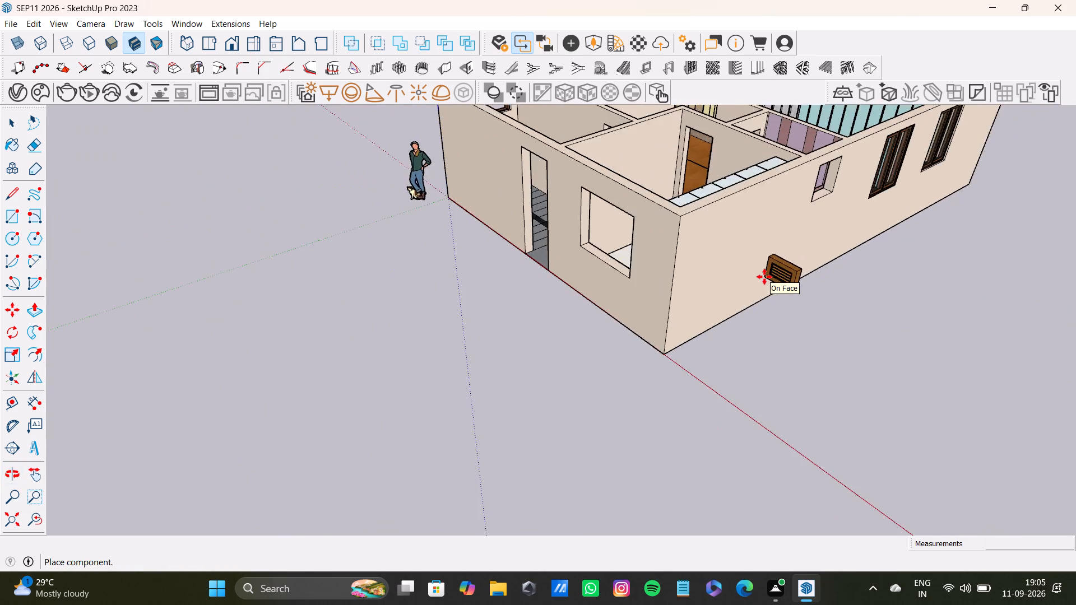
pyautogui.scroll(-3, 764, 277)
pyautogui.moveTo(735, 241); pyautogui.dragTo(419, 373, button='middle')
pyautogui.scroll(10, 504, 368)
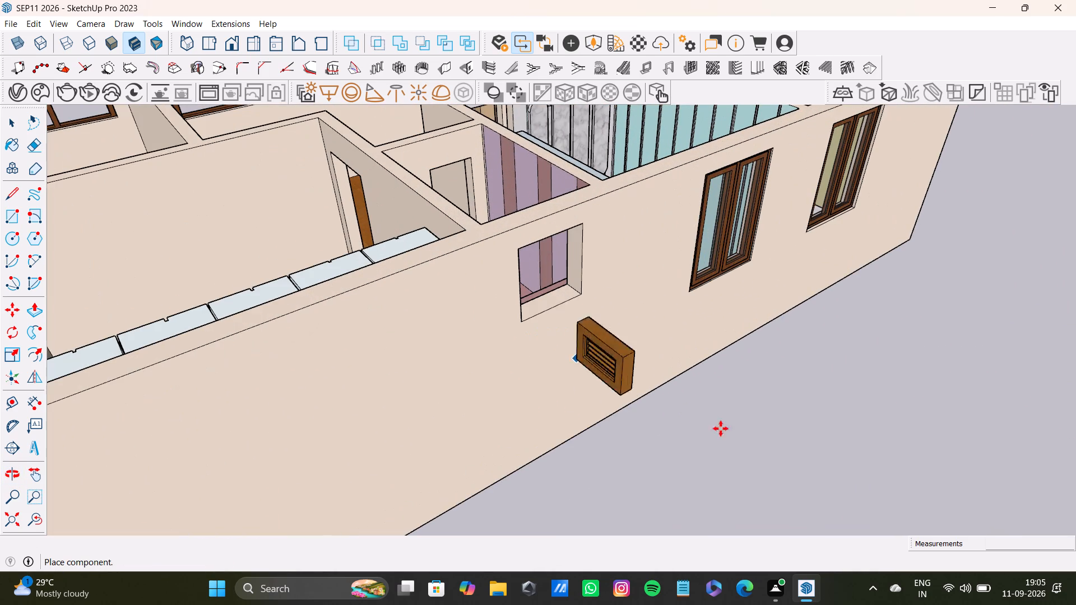
pyautogui.click(771, 466)
# Rotate the louvred wood window 90° horizontally about its upper corner to align it with the small opening's wall.
pyautogui.press('q')
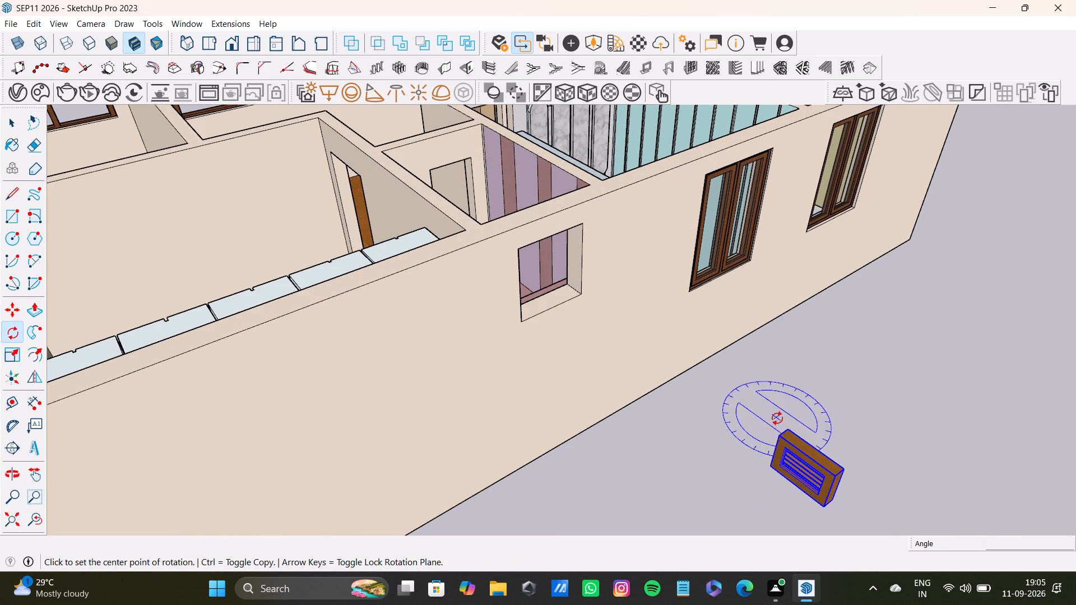
pyautogui.click(781, 434)
pyautogui.click(837, 474)
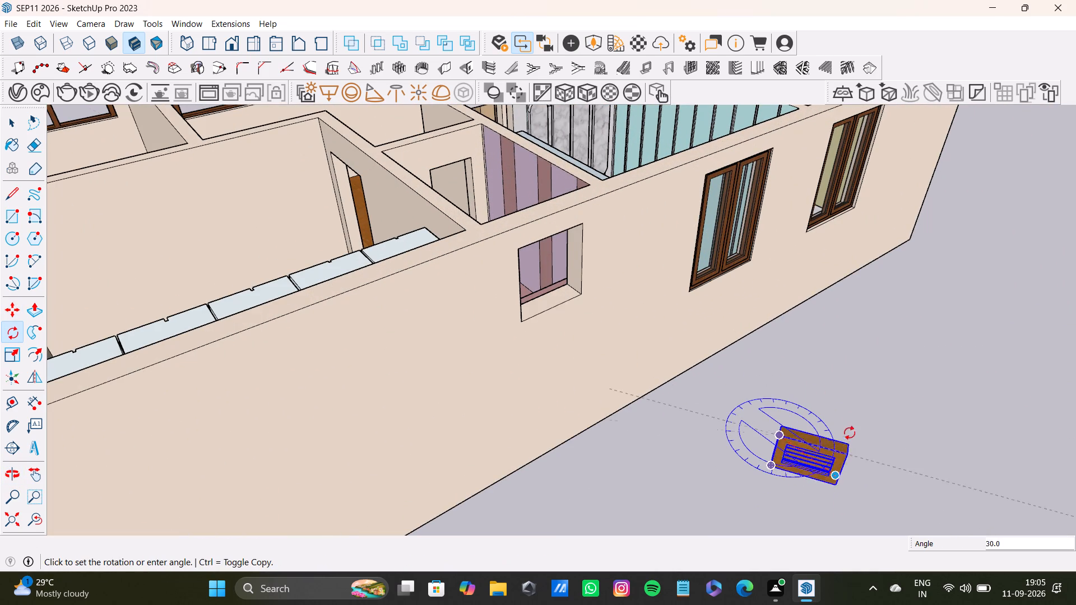
pyautogui.click(826, 397)
pyautogui.press('space')
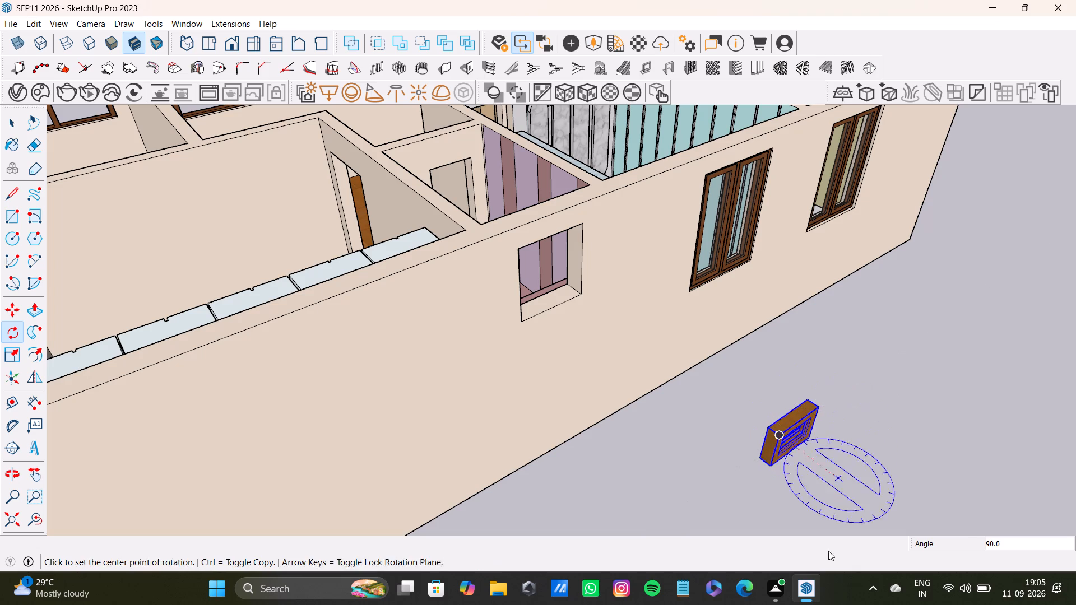
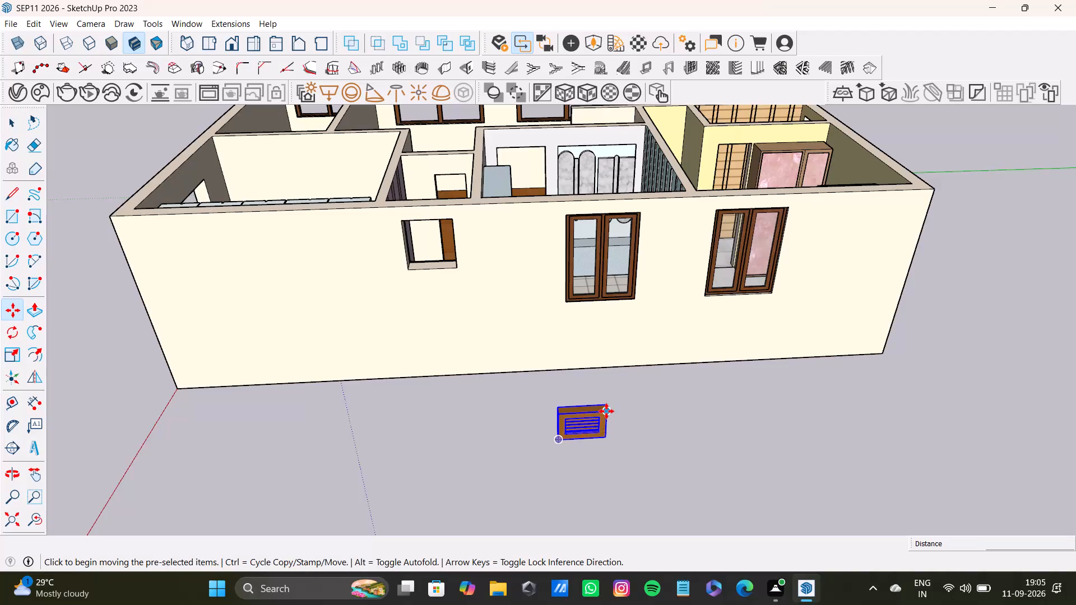
# Move the louvred wood window into the small wall opening, matching its upper corner to the opening's upper corner.
pyautogui.click(606, 411)
pyautogui.scroll(2, 437, 292)
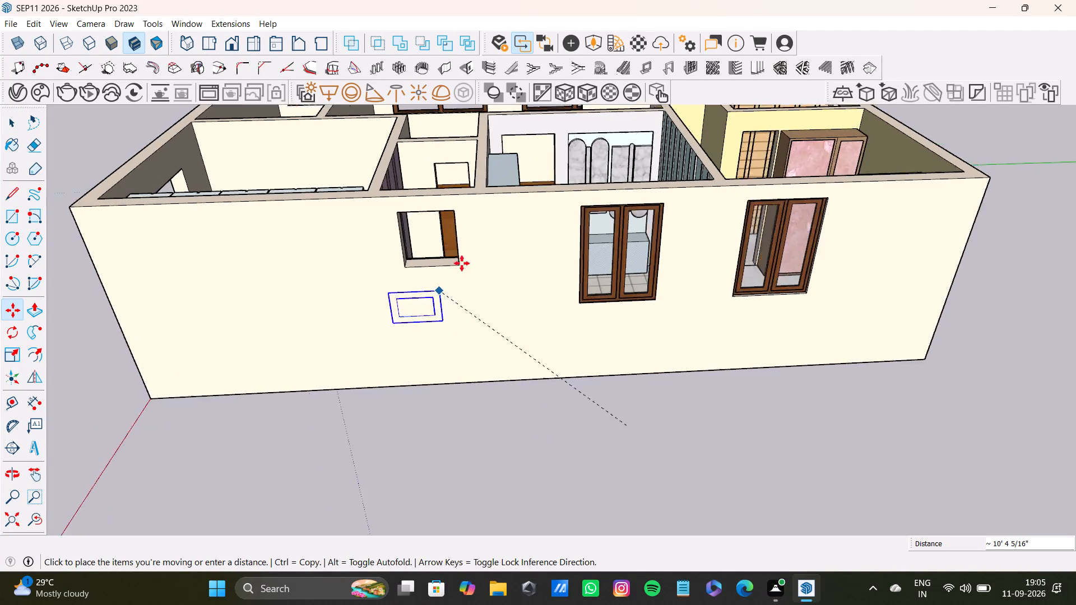
pyautogui.scroll(6, 462, 263)
pyautogui.keyDown('shift'); pyautogui.moveTo(442, 240); pyautogui.dragTo(499, 283, button='middle'); pyautogui.keyUp('shift')
pyautogui.keyDown('shift'); pyautogui.scroll(-1, 499, 287); pyautogui.keyUp('shift')
pyautogui.scroll(2, 497, 301)
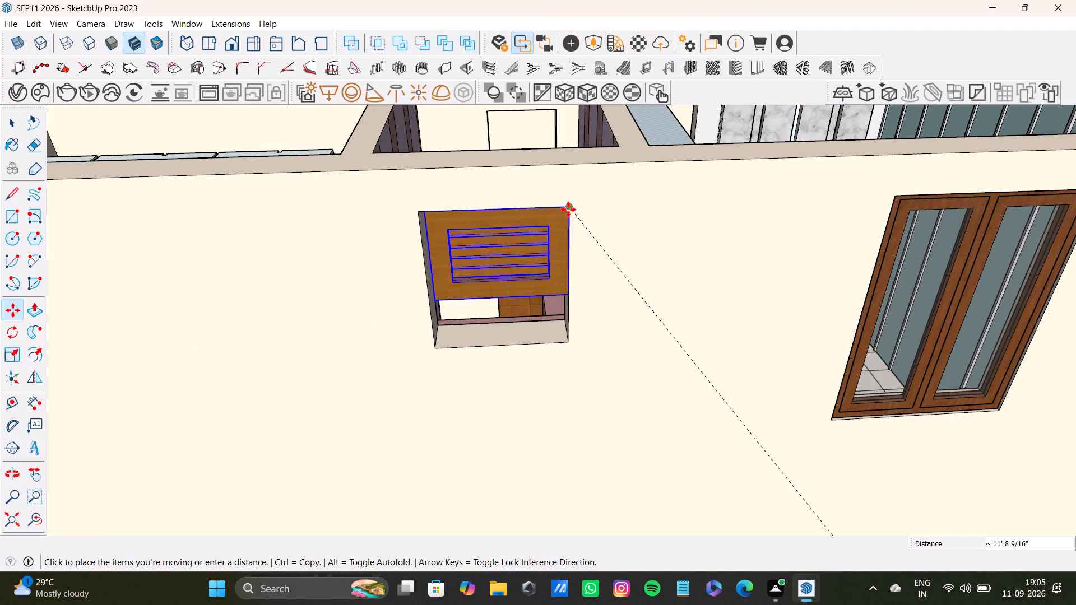
pyautogui.click(568, 210)
# Scale the louvred window's width by about 1.04 to fill the small opening and its thickness by 0.69.
pyautogui.moveTo(498, 260); pyautogui.dragTo(569, 242, button='middle')
pyautogui.scroll(3, 532, 236)
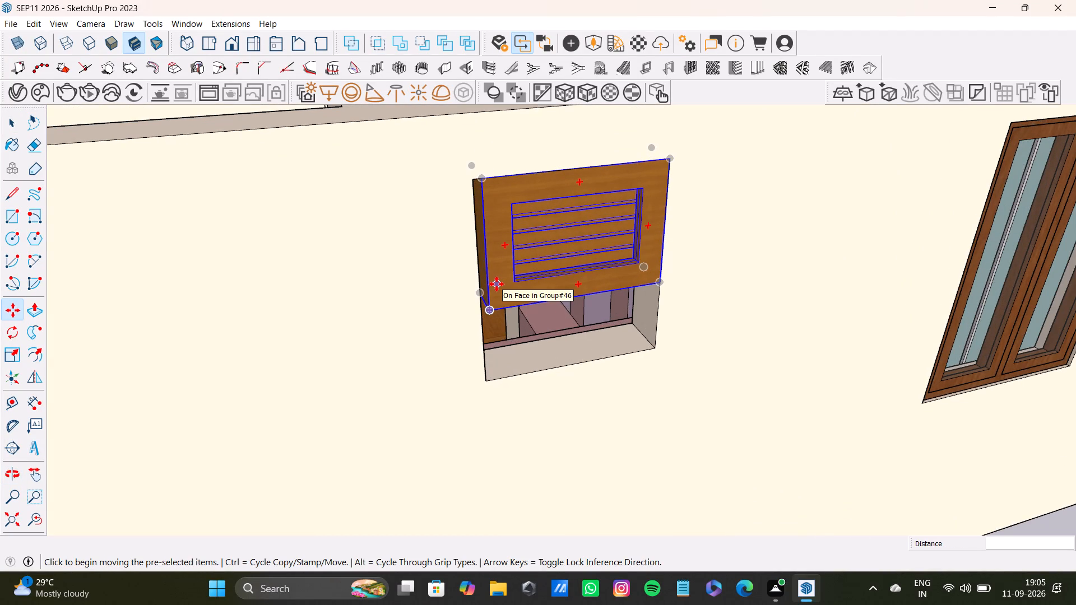
pyautogui.keyDown('shift'); pyautogui.moveTo(484, 289); pyautogui.dragTo(525, 302, button='middle'); pyautogui.keyUp('shift')
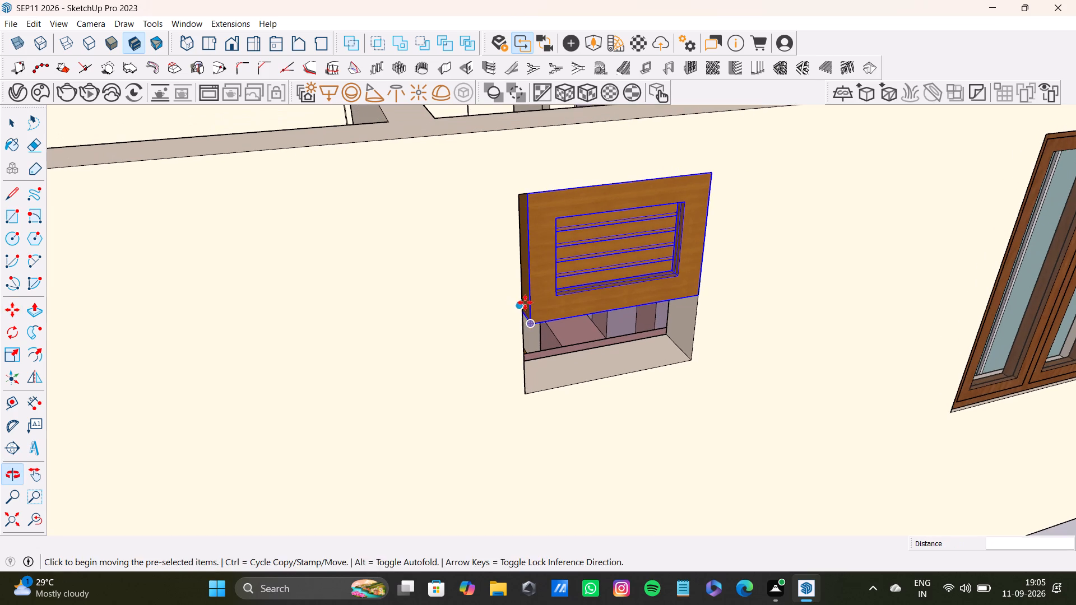
pyautogui.press('s')
pyautogui.moveTo(525, 254); pyautogui.dragTo(517, 254)
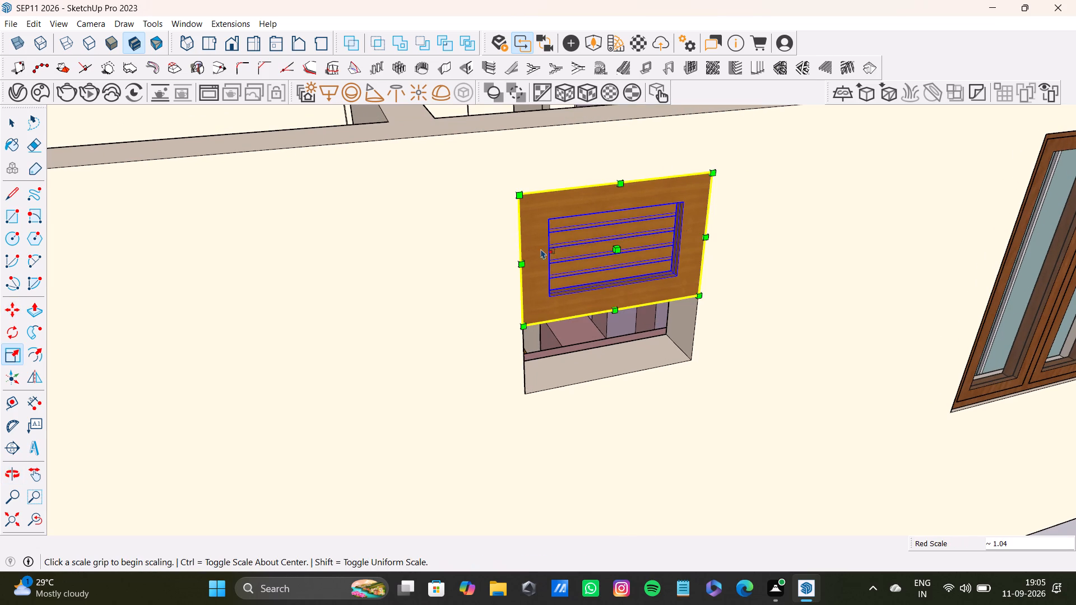
pyautogui.moveTo(616, 249); pyautogui.dragTo(613, 243)
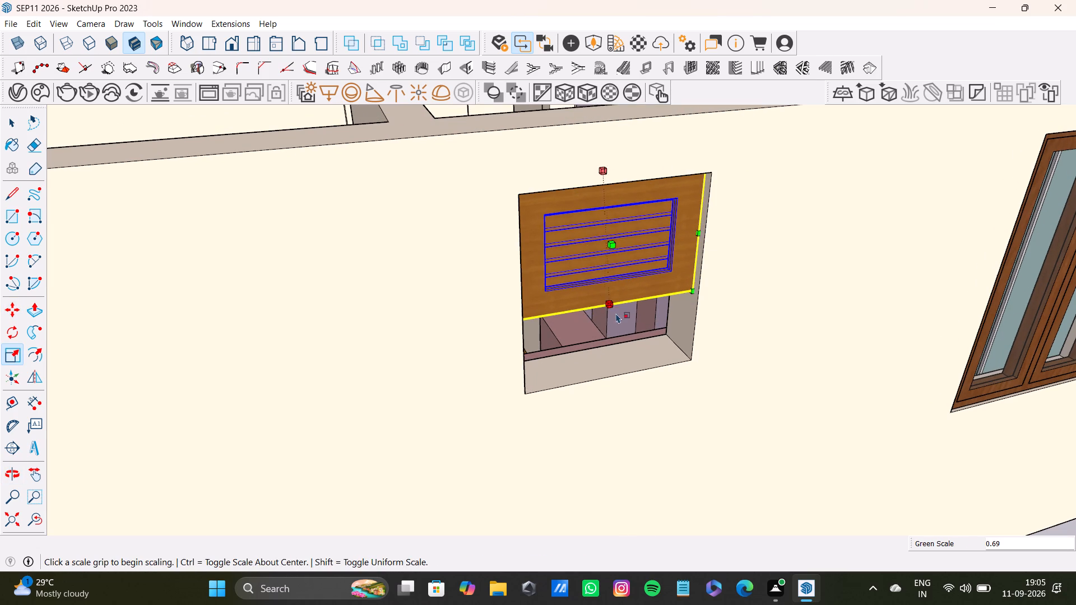
# Stretch the louvred window's height downward until it reaches the sill of the small opening.
pyautogui.moveTo(616, 309); pyautogui.dragTo(593, 226, button='middle')
pyautogui.keyDown('shift'); pyautogui.moveTo(576, 222); pyautogui.dragTo(552, 497, button='middle'); pyautogui.keyUp('shift')
pyautogui.moveTo(504, 403); pyautogui.dragTo(511, 345, button='middle')
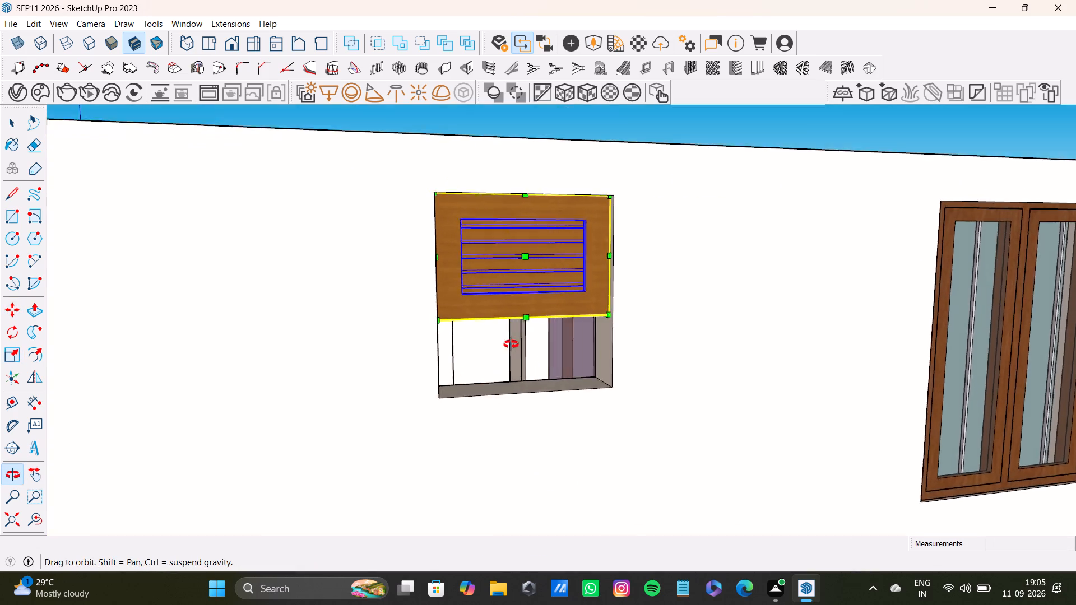
pyautogui.moveTo(511, 345); pyautogui.dragTo(518, 290, button='middle')
pyautogui.moveTo(530, 241); pyautogui.dragTo(528, 257)
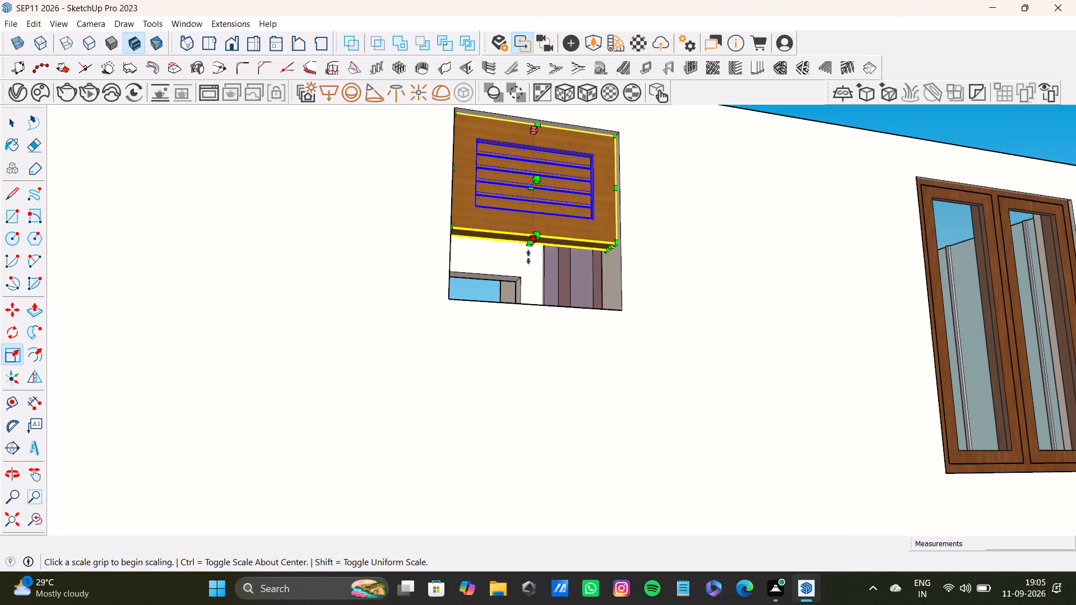
pyautogui.moveTo(528, 257); pyautogui.dragTo(525, 311)
pyautogui.scroll(-4, 524, 312)
pyautogui.moveTo(534, 308); pyautogui.dragTo(484, 466, button='middle')
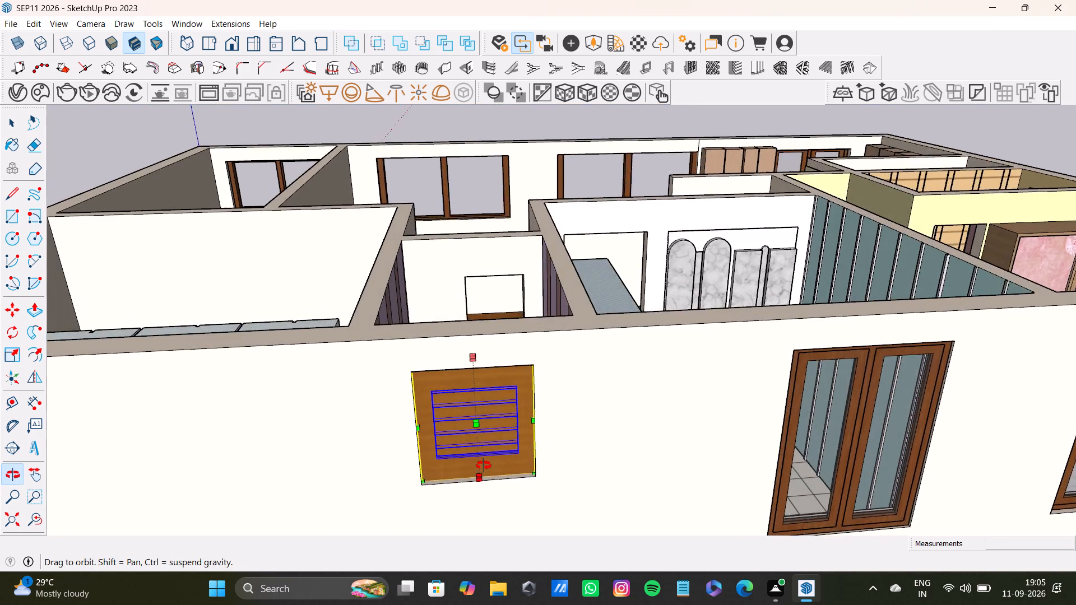
pyautogui.moveTo(484, 466); pyautogui.dragTo(472, 488, button='middle')
pyautogui.scroll(9, 463, 492)
pyautogui.moveTo(484, 492); pyautogui.dragTo(491, 463, button='middle')
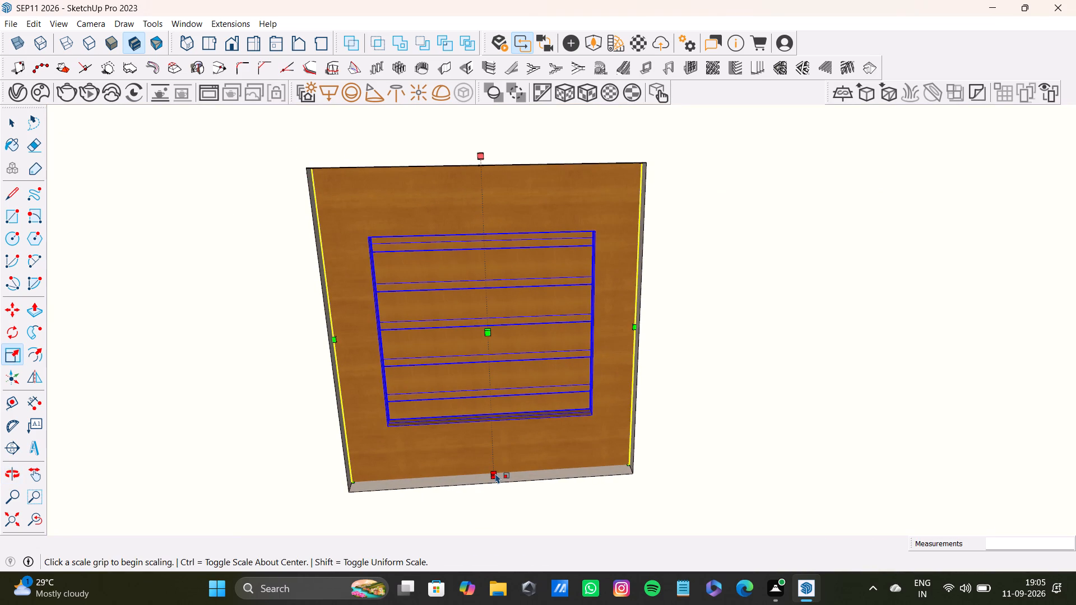
pyautogui.click(490, 464)
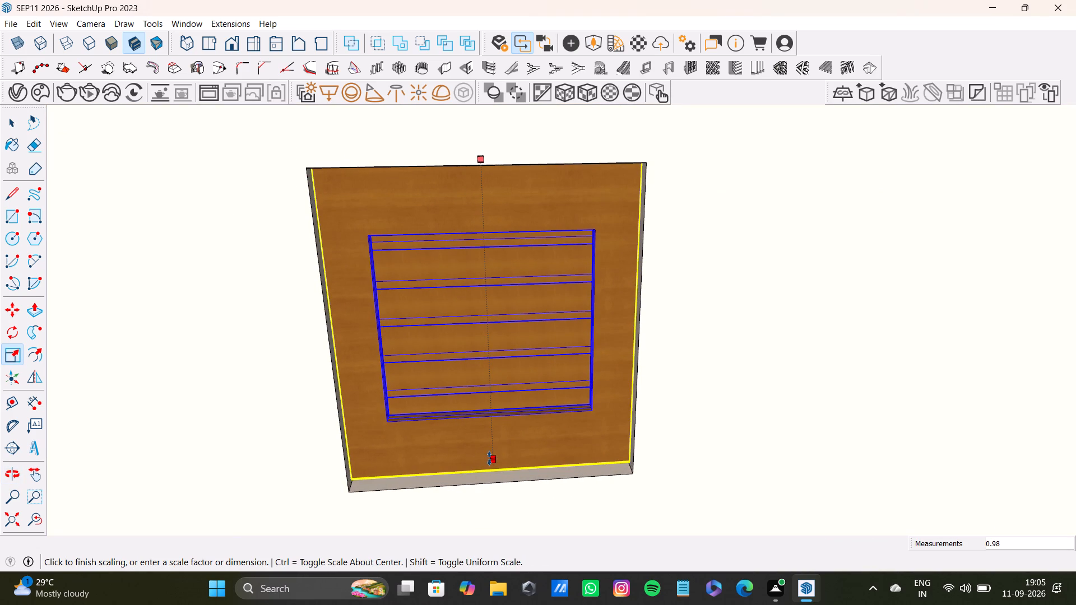
pyautogui.press('space')
# Copy the louvred window about 39' 8 11/16" away, outside the adjacent wall with two empty openings.
pyautogui.scroll(-11, 484, 468)
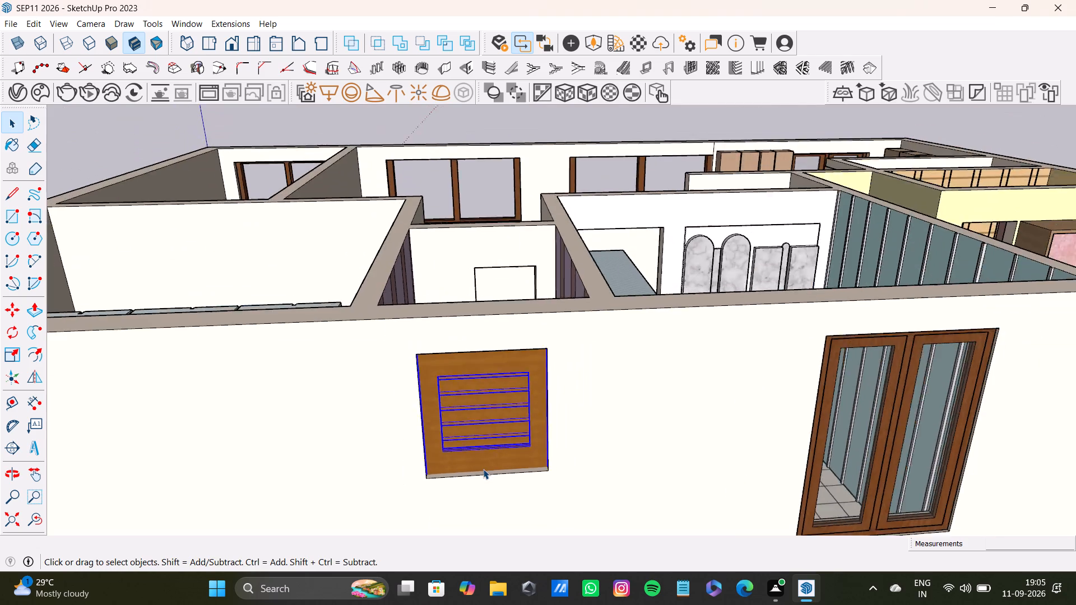
pyautogui.scroll(-1, 483, 469)
pyautogui.keyDown('shift'); pyautogui.moveTo(483, 469); pyautogui.dragTo(483, 432, button='middle'); pyautogui.keyUp('shift')
pyautogui.press('m')
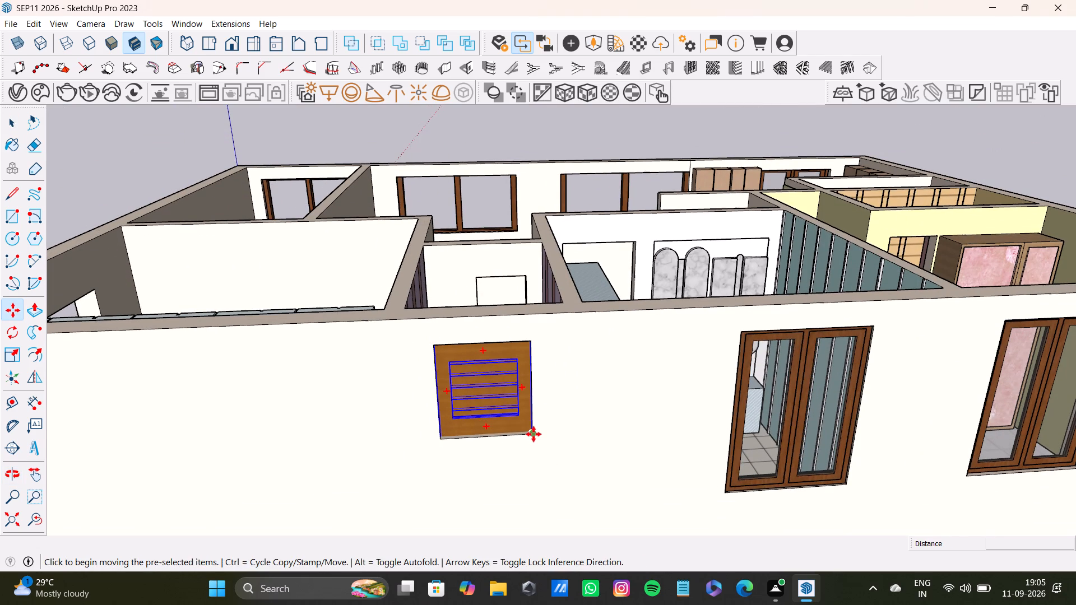
pyautogui.keyDown('ctrl'); pyautogui.click(534, 434); pyautogui.keyUp('ctrl')
pyautogui.scroll(-9, 537, 441)
pyautogui.scroll(-2, 850, 460)
pyautogui.keyDown('shift'); pyautogui.moveTo(852, 463); pyautogui.dragTo(576, 466, button='middle'); pyautogui.keyUp('shift')
pyautogui.moveTo(652, 430); pyautogui.dragTo(374, 431, button='middle')
pyautogui.scroll(2, 639, 425)
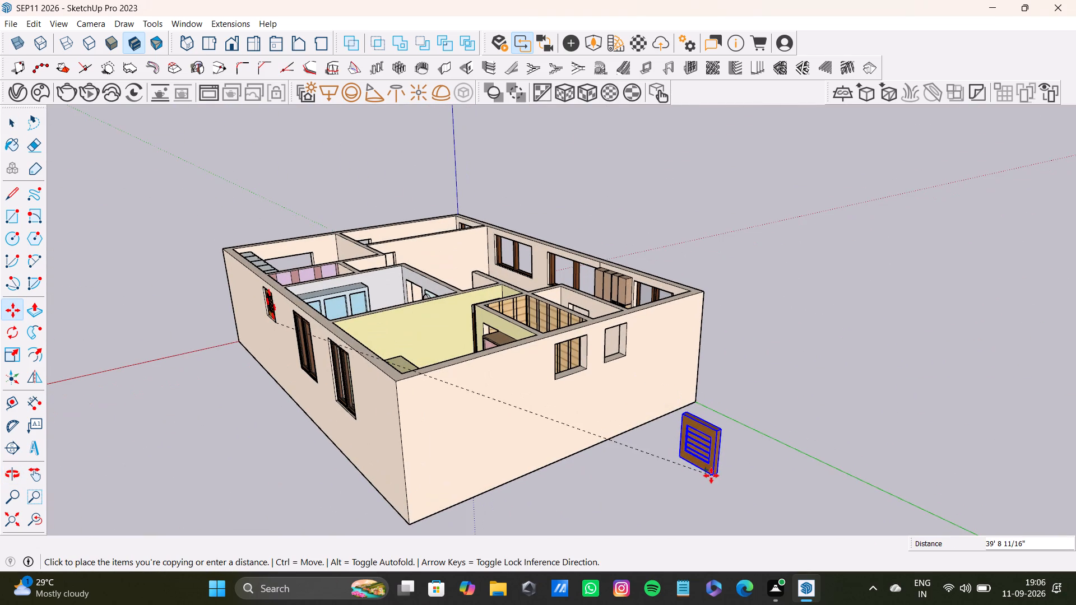
pyautogui.click(711, 476)
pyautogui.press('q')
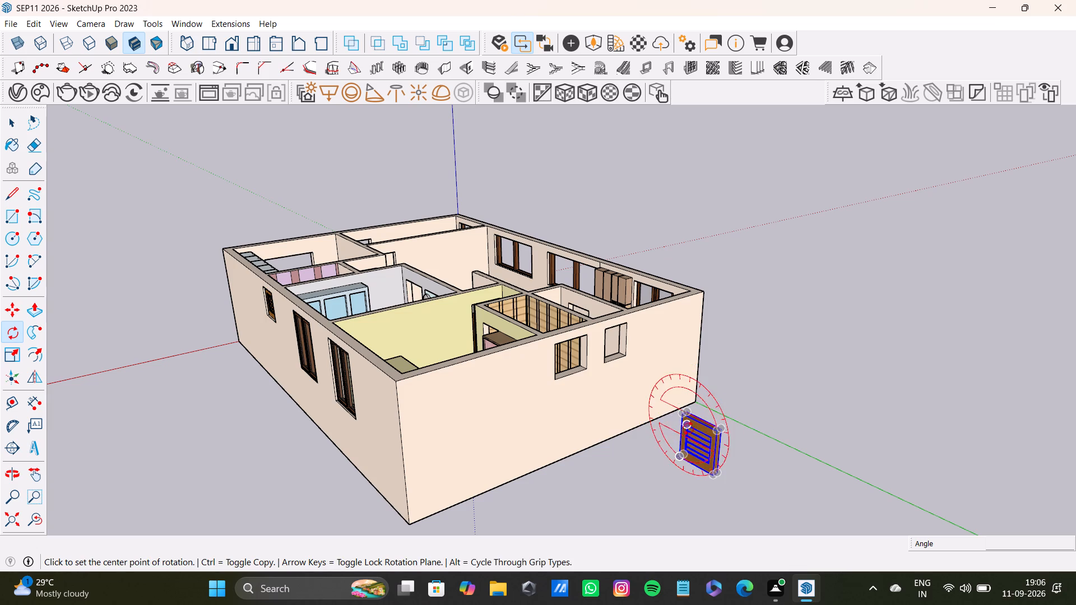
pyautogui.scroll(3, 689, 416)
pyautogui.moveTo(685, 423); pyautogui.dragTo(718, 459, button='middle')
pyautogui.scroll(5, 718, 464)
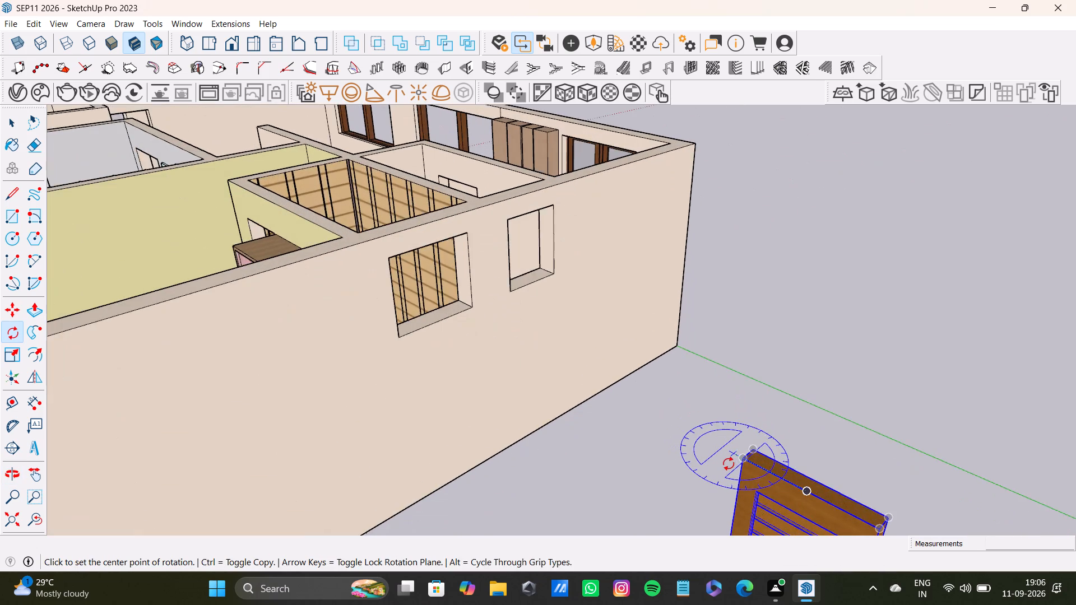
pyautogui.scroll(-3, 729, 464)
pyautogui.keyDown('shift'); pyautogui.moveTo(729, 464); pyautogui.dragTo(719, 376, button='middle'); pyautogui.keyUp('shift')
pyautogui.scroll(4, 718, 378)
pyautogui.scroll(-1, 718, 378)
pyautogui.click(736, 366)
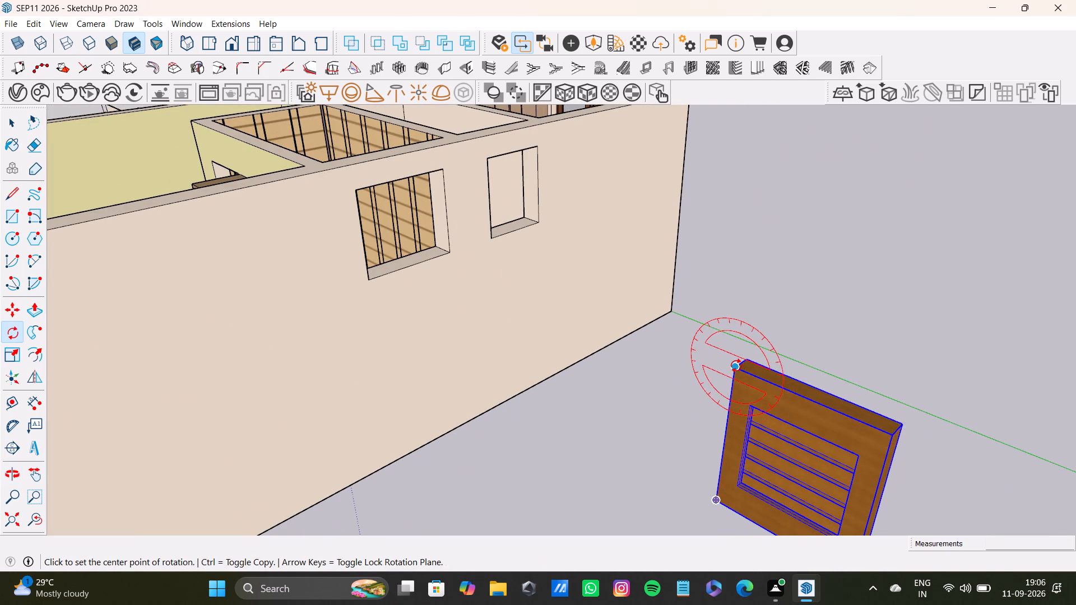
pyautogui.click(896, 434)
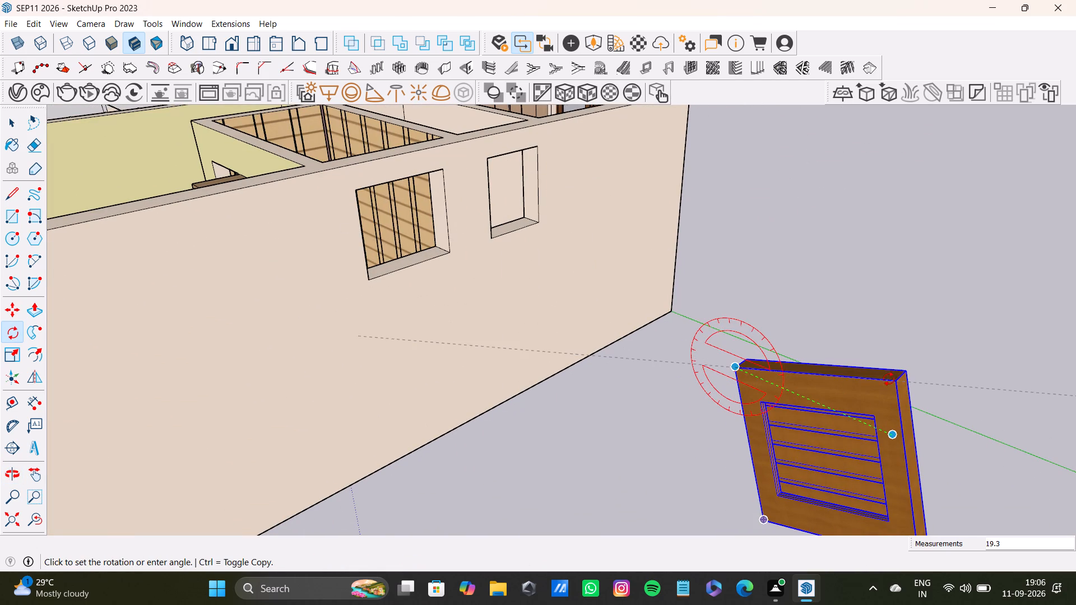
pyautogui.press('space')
# Rotate the louvred window copy horizontally about its upper corner to align it with the wall with two empty openings.
pyautogui.press('q')
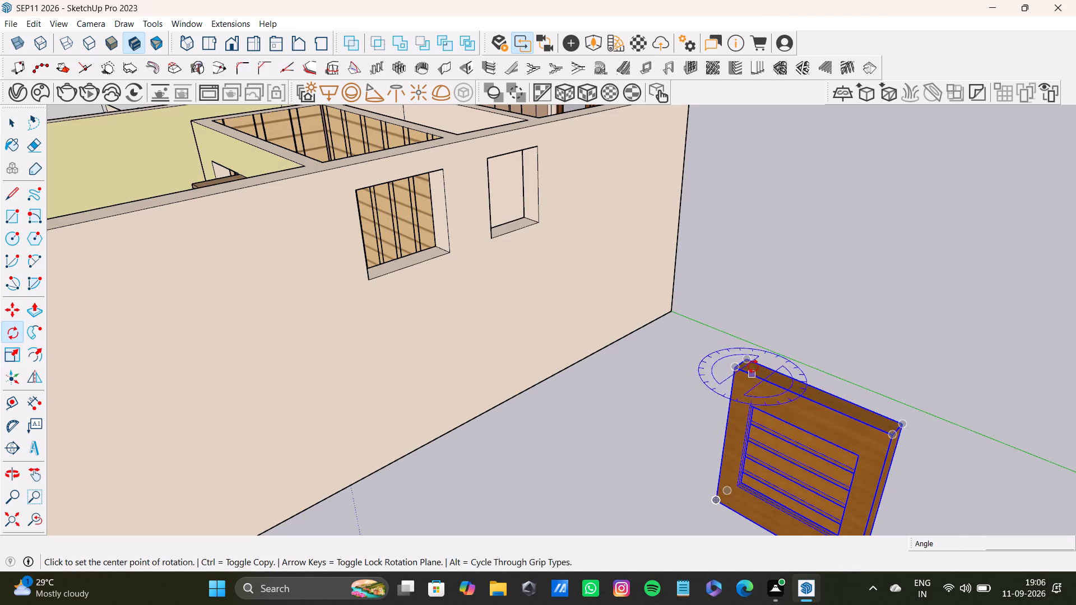
pyautogui.press('Up')
pyautogui.click(735, 369)
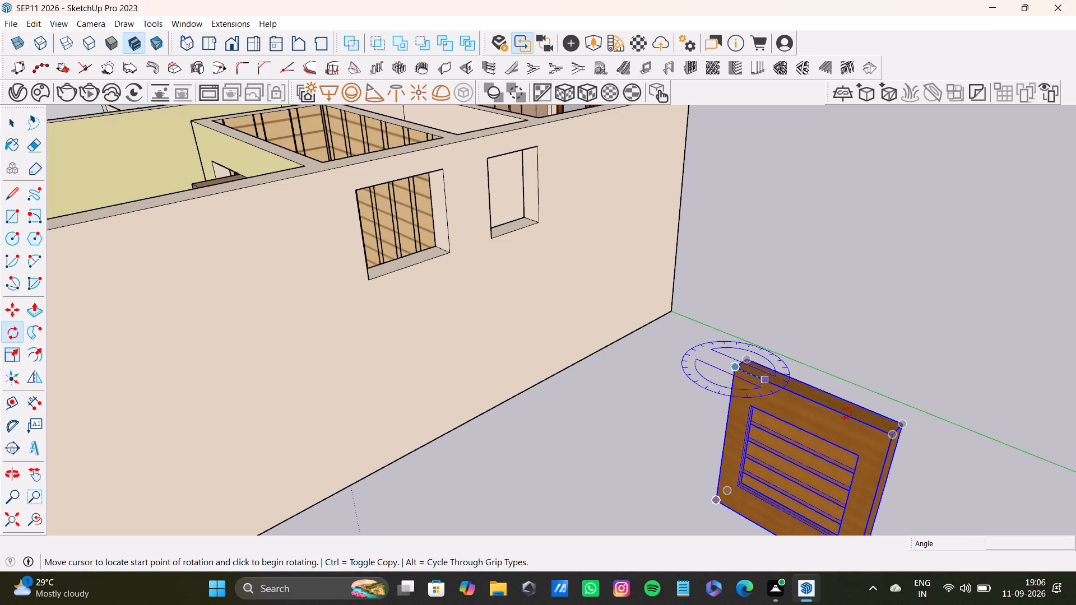
pyautogui.click(893, 436)
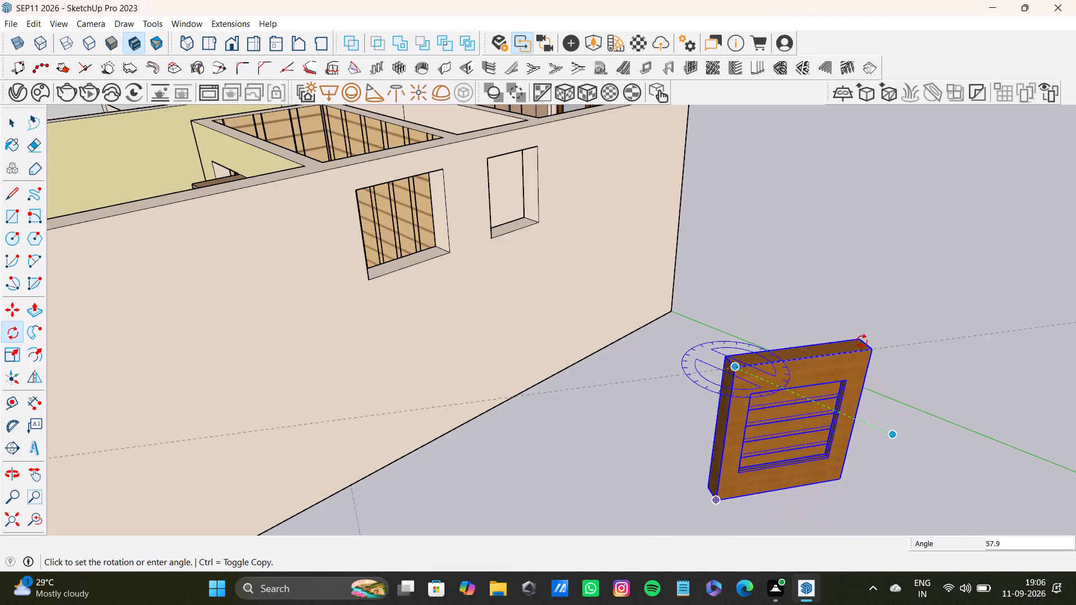
pyautogui.click(791, 337)
pyautogui.scroll(-3, 795, 382)
pyautogui.press('space')
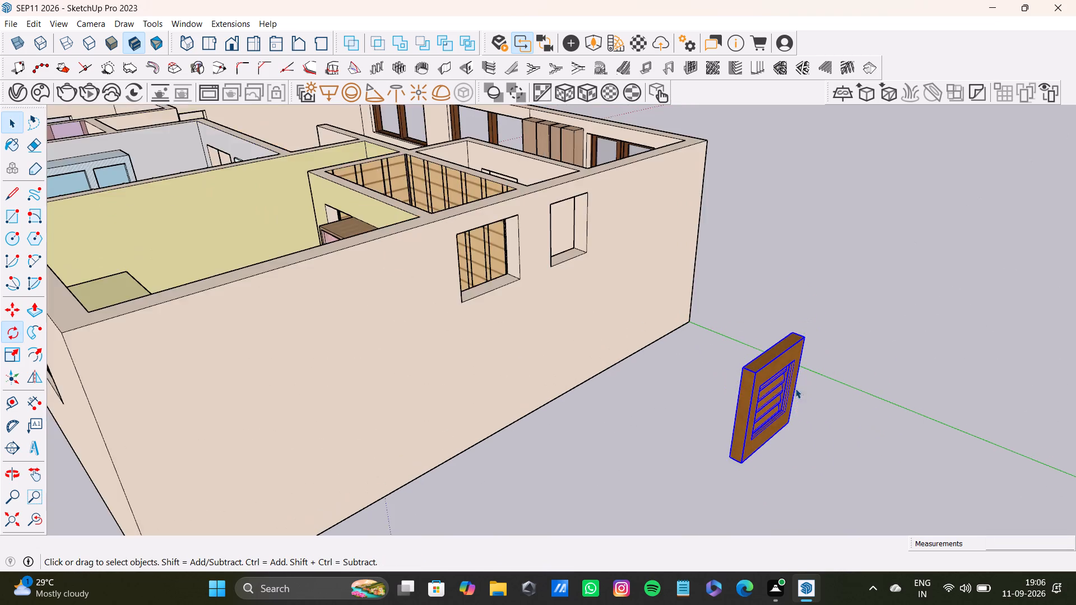
# Move the louvred window copy into the wider of the two empty openings, matching its lower corner to the opening's lower corner.
pyautogui.scroll(-4, 795, 388)
pyautogui.moveTo(810, 424); pyautogui.dragTo(623, 434, button='middle')
pyautogui.scroll(2, 526, 451)
pyautogui.keyDown('shift'); pyautogui.moveTo(526, 450); pyautogui.dragTo(585, 401, button='middle'); pyautogui.keyUp('shift')
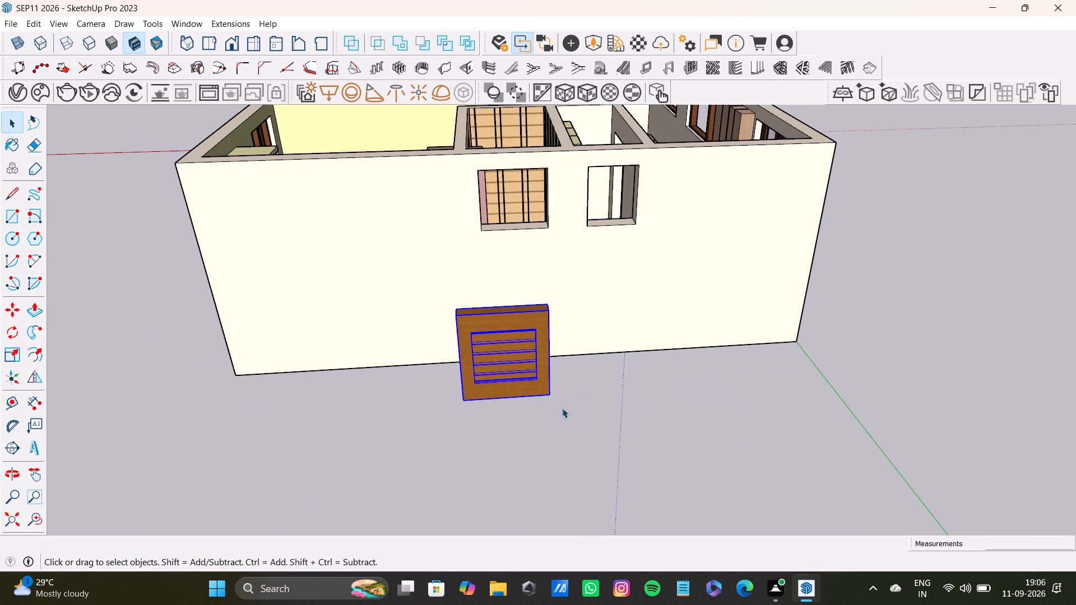
pyautogui.press('m')
pyautogui.click(554, 398)
pyautogui.scroll(8, 530, 269)
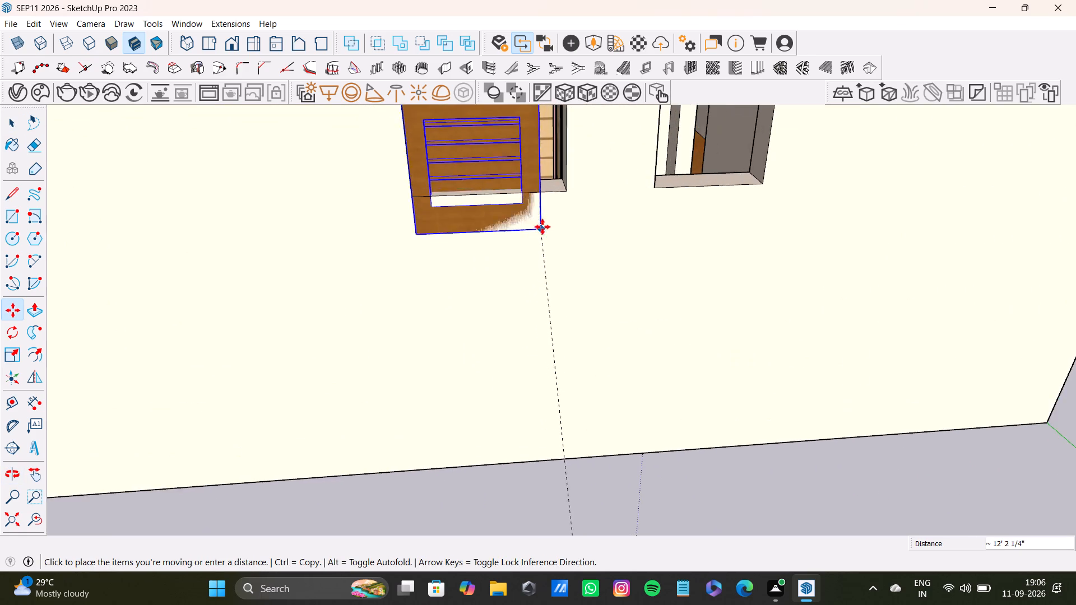
pyautogui.keyDown('shift'); pyautogui.moveTo(542, 227); pyautogui.dragTo(574, 383, button='middle'); pyautogui.keyUp('shift')
pyautogui.scroll(7, 579, 388)
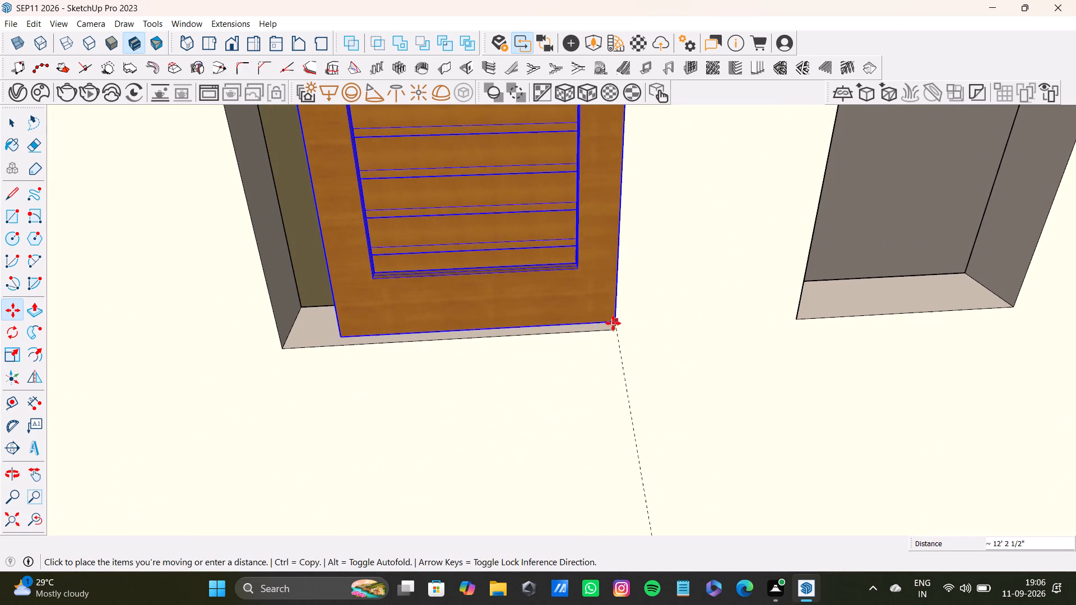
pyautogui.click(613, 323)
# Scale the louvred window copy's width by about 1.21 to fill the wider opening and its thickness by 0.35.
pyautogui.scroll(-7, 513, 326)
pyautogui.keyDown('shift'); pyautogui.moveTo(513, 323); pyautogui.dragTo(563, 422, button='middle'); pyautogui.keyUp('shift')
pyautogui.scroll(1, 551, 416)
pyautogui.moveTo(551, 416); pyautogui.dragTo(630, 387, button='middle')
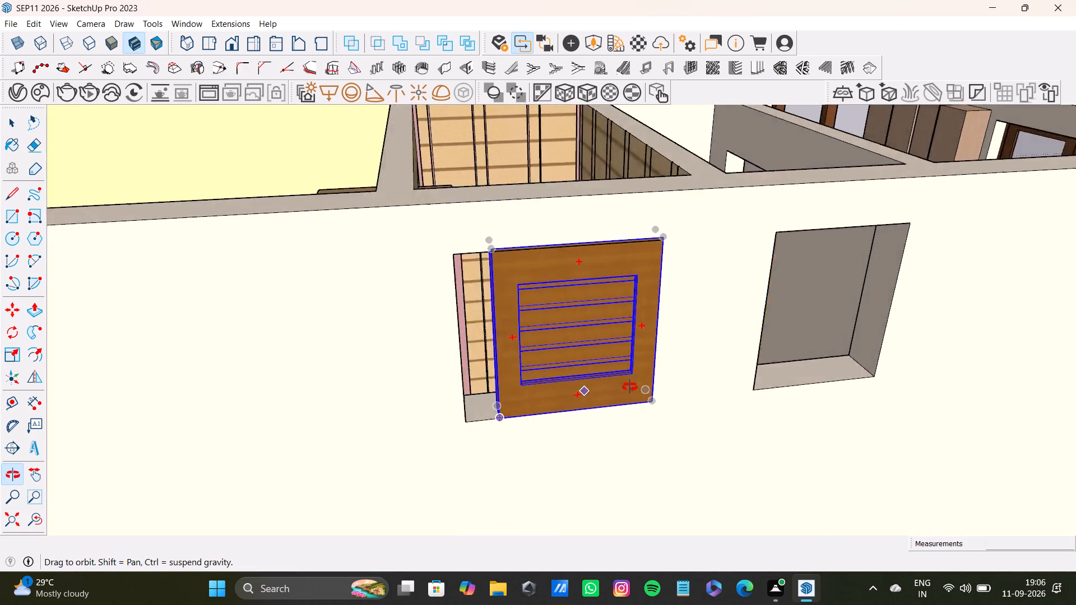
pyautogui.moveTo(630, 387); pyautogui.dragTo(671, 388, button='middle')
pyautogui.press('s')
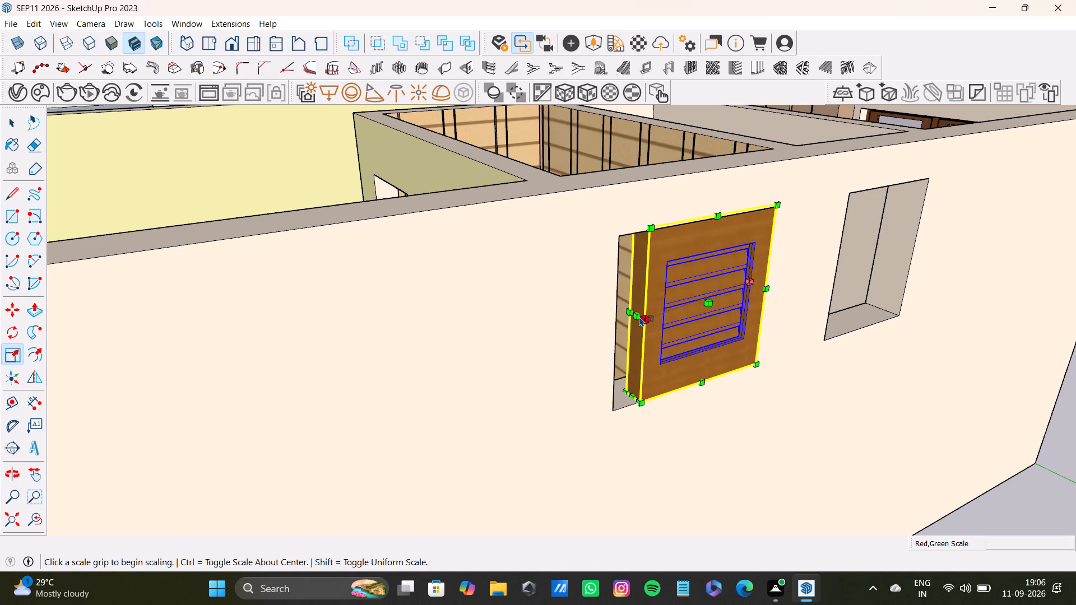
pyautogui.click(639, 317)
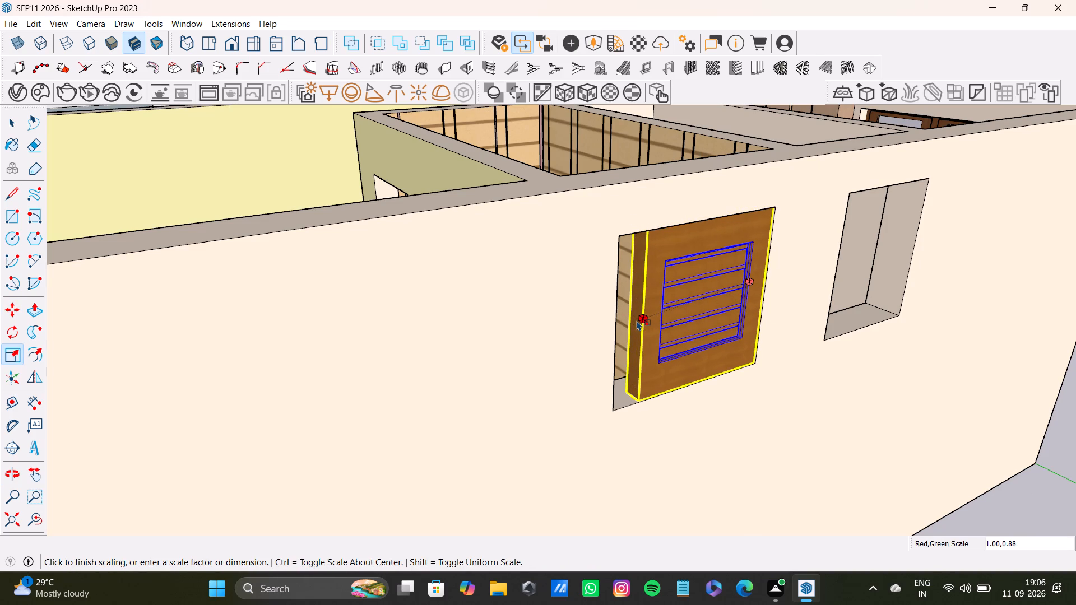
pyautogui.click(637, 320)
pyautogui.press('s')
pyautogui.moveTo(633, 318); pyautogui.dragTo(614, 325)
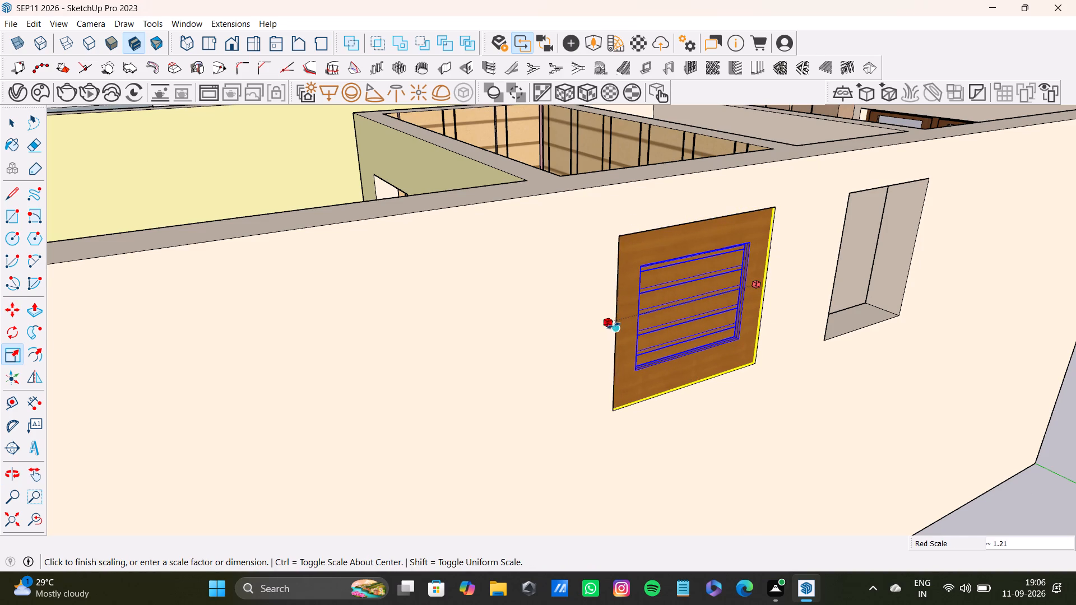
pyautogui.moveTo(614, 325); pyautogui.dragTo(611, 326)
pyautogui.click(691, 305)
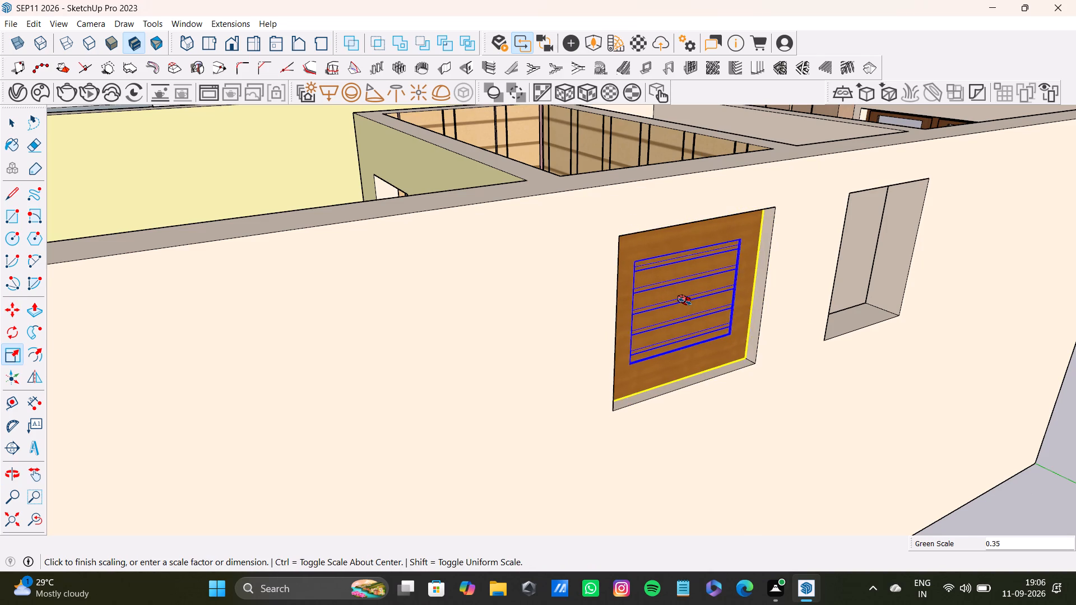
pyautogui.press('space')
# Copy the fitted louvred window 3' 10 3/8" along the wall into the neighbouring narrower opening.
pyautogui.scroll(-4, 717, 341)
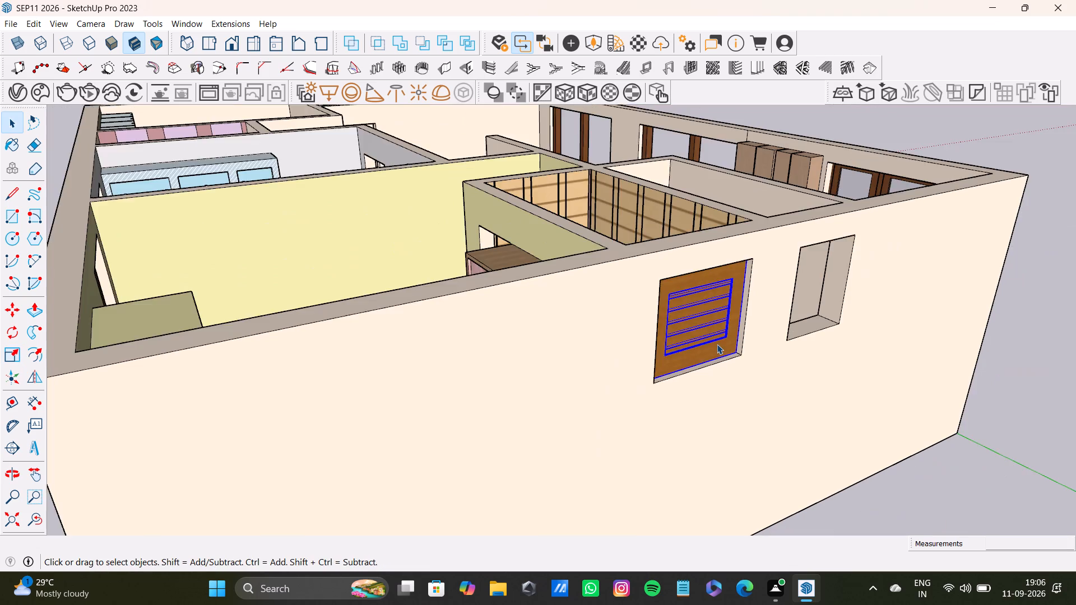
pyautogui.scroll(-4, 717, 344)
pyautogui.moveTo(746, 443); pyautogui.dragTo(607, 463, button='middle')
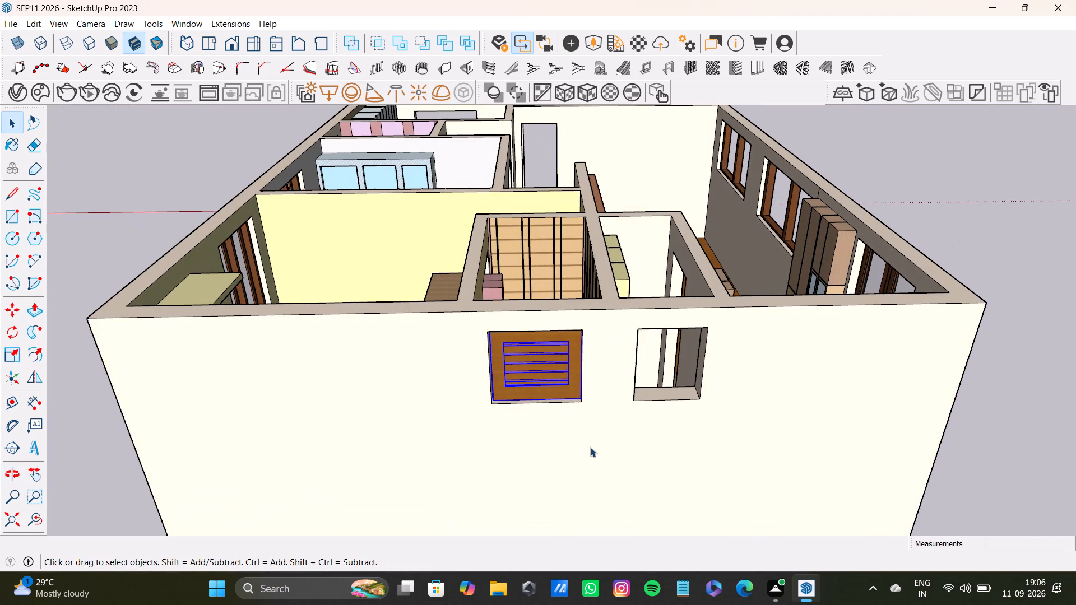
pyautogui.press('m')
pyautogui.keyDown('ctrl'); pyautogui.click(578, 401); pyautogui.keyUp('ctrl')
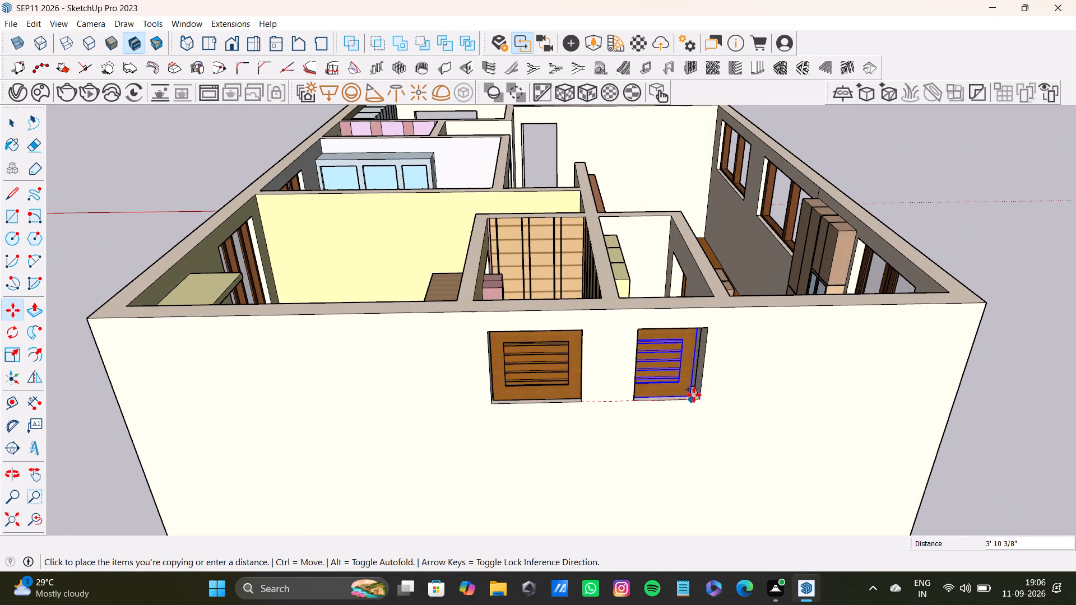
pyautogui.scroll(10, 694, 395)
pyautogui.click(706, 403)
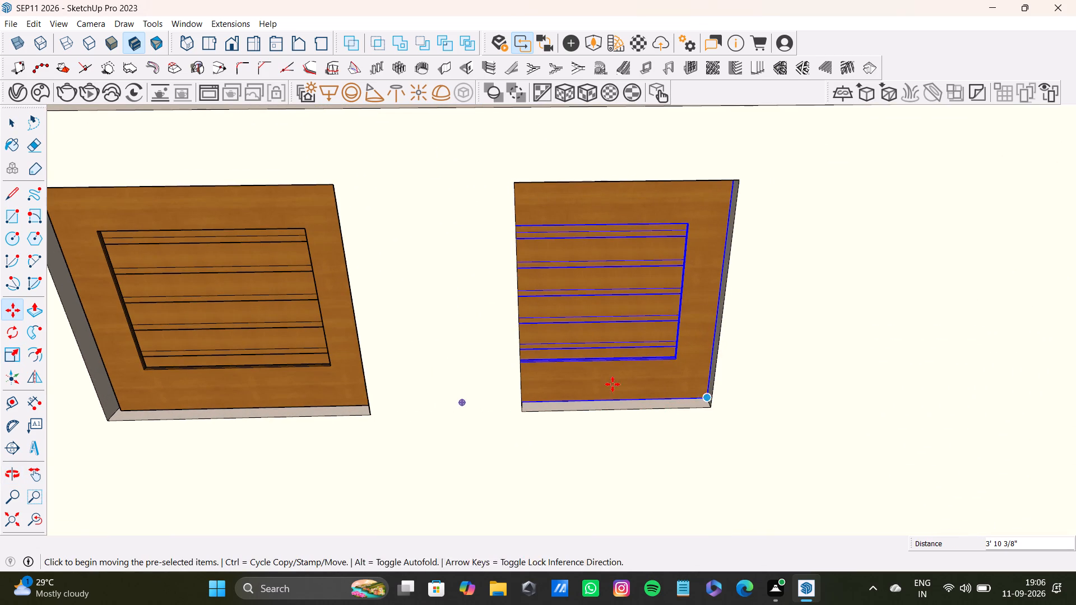
# Scale the copied louvred window's width by about 0.76 to fit the narrower opening and its thickness by 1.50.
pyautogui.press('s')
pyautogui.moveTo(498, 314); pyautogui.dragTo(530, 327, button='middle')
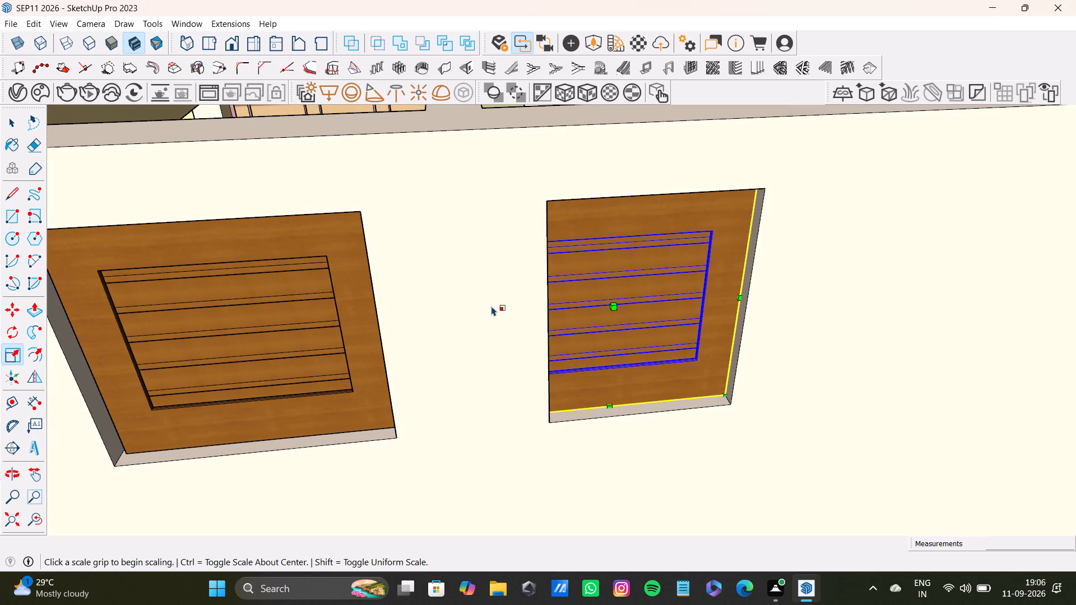
pyautogui.moveTo(477, 309); pyautogui.dragTo(553, 307)
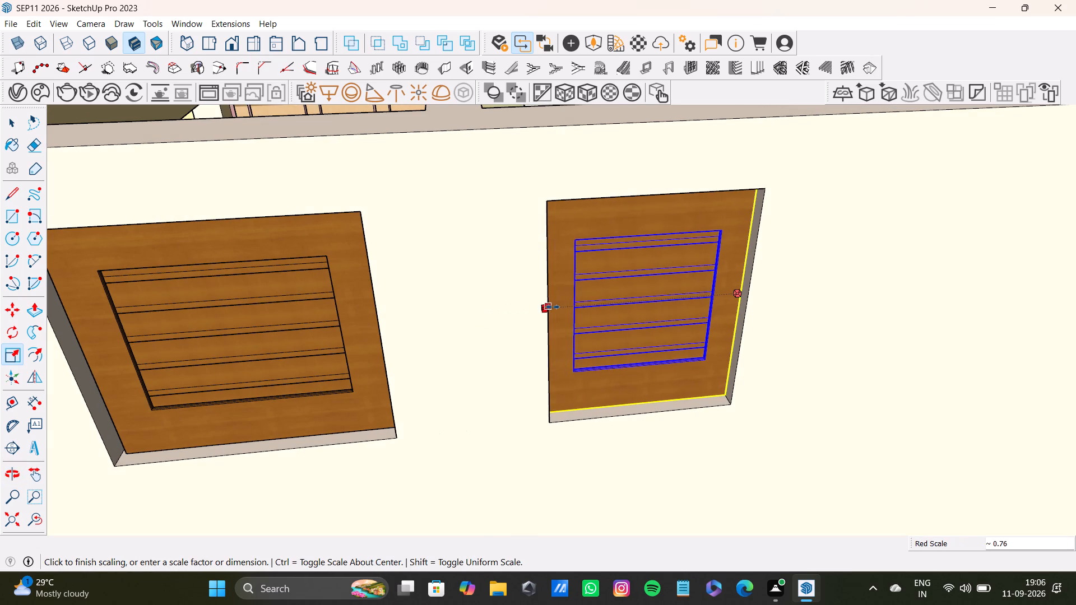
pyautogui.moveTo(553, 307); pyautogui.dragTo(545, 310)
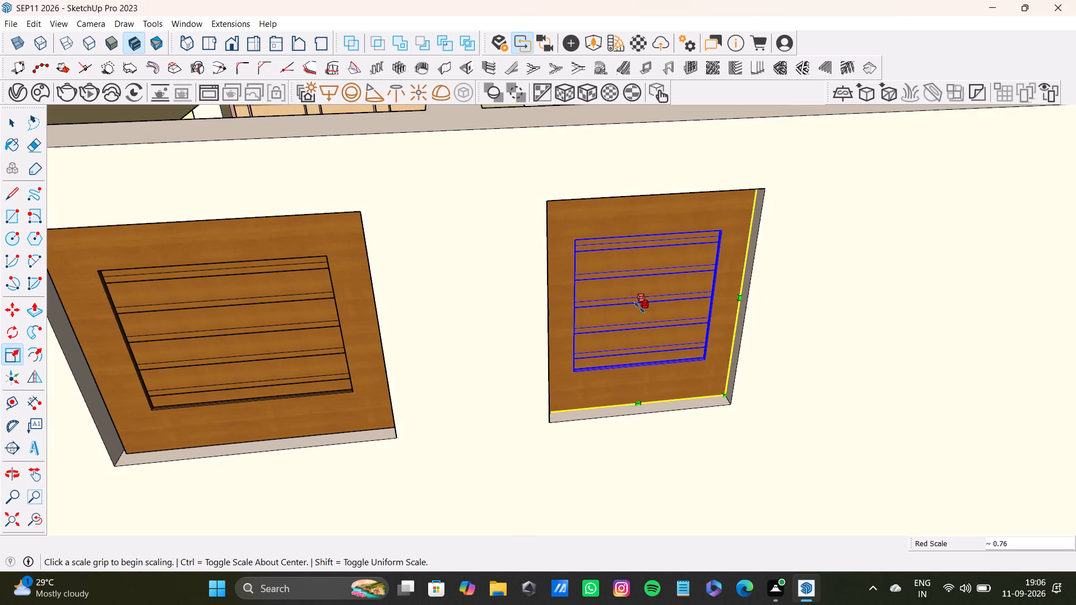
pyautogui.click(642, 306)
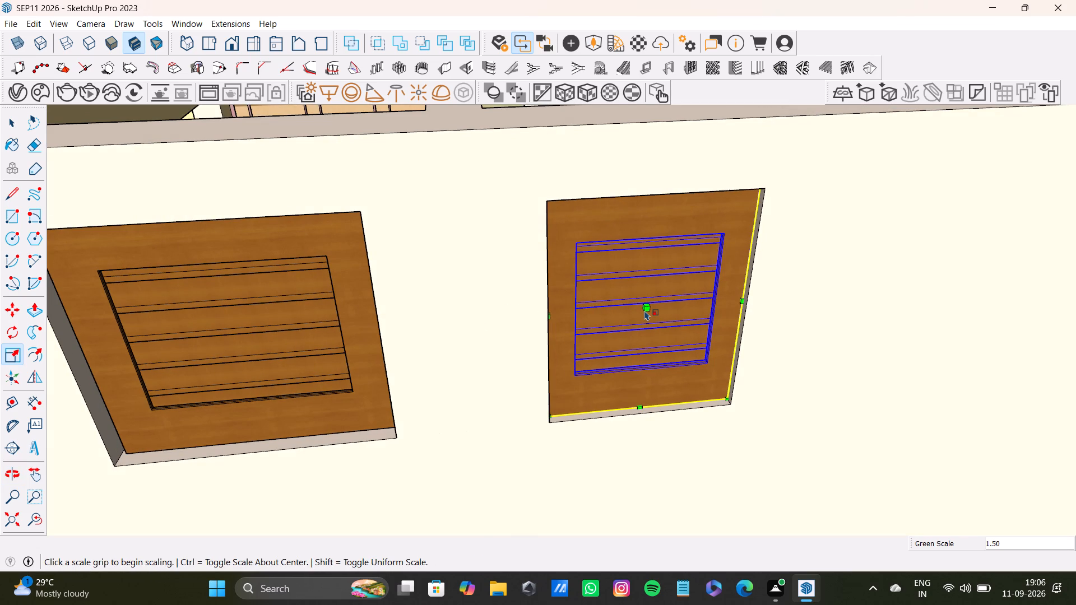
pyautogui.press('space')
pyautogui.scroll(-7, 634, 318)
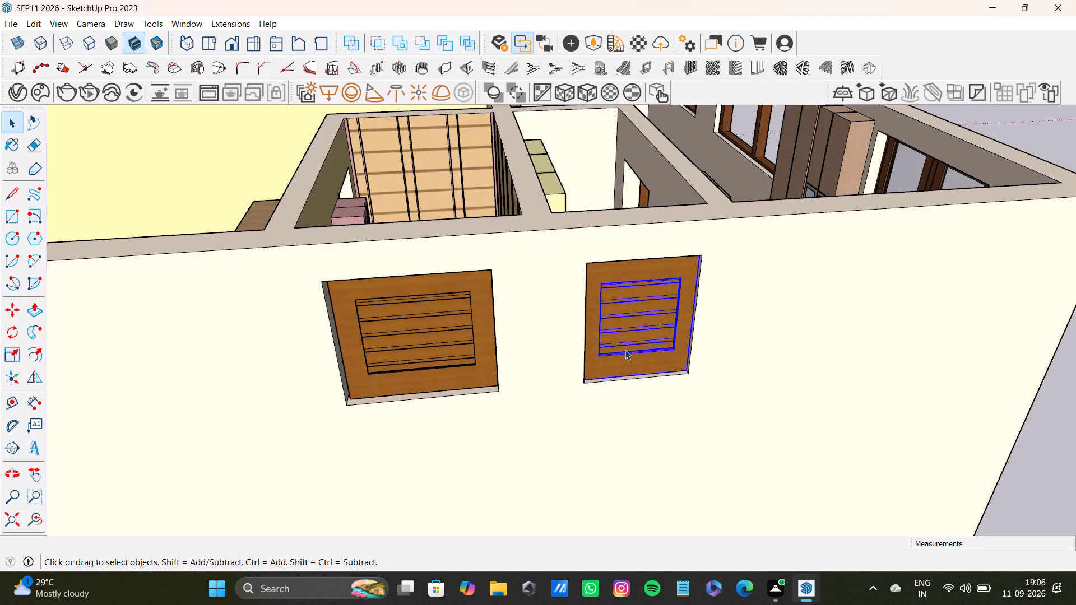
pyautogui.scroll(-2, 625, 350)
pyautogui.moveTo(624, 355); pyautogui.dragTo(591, 407, button='middle')
pyautogui.press('space')
pyautogui.click(973, 198)
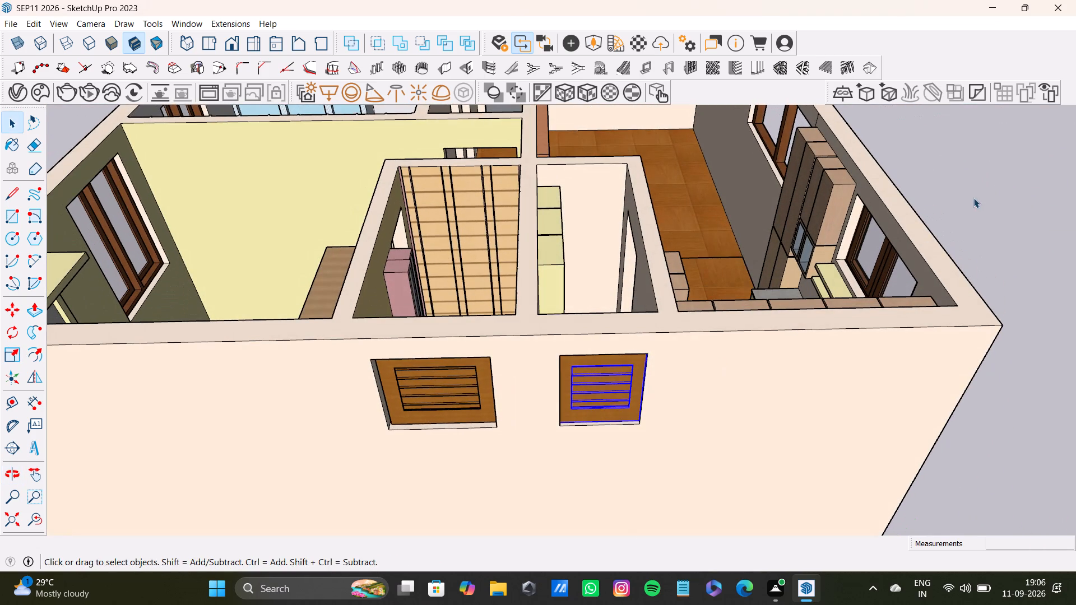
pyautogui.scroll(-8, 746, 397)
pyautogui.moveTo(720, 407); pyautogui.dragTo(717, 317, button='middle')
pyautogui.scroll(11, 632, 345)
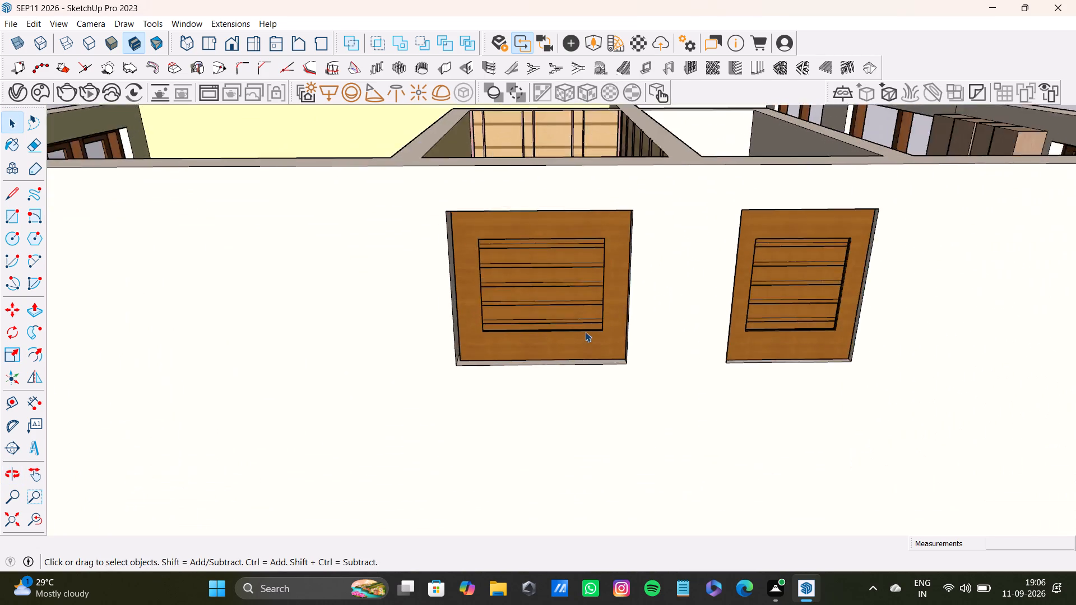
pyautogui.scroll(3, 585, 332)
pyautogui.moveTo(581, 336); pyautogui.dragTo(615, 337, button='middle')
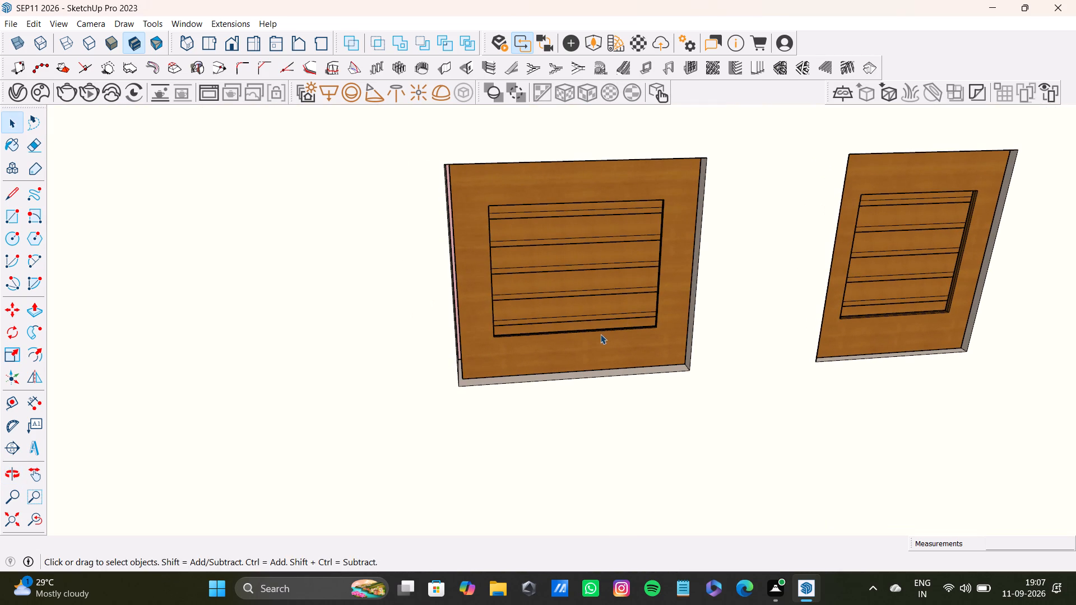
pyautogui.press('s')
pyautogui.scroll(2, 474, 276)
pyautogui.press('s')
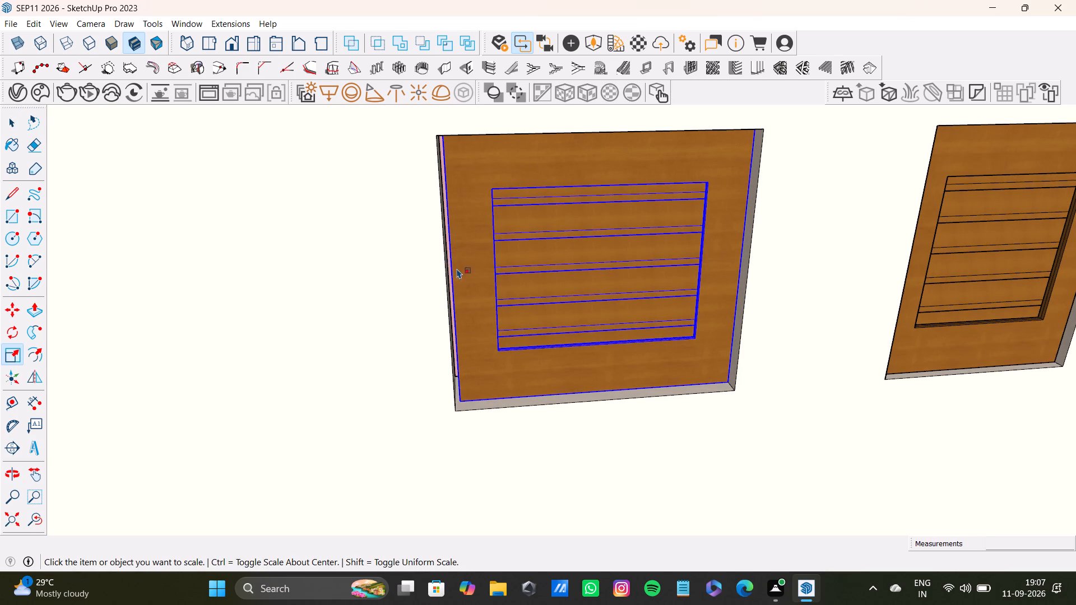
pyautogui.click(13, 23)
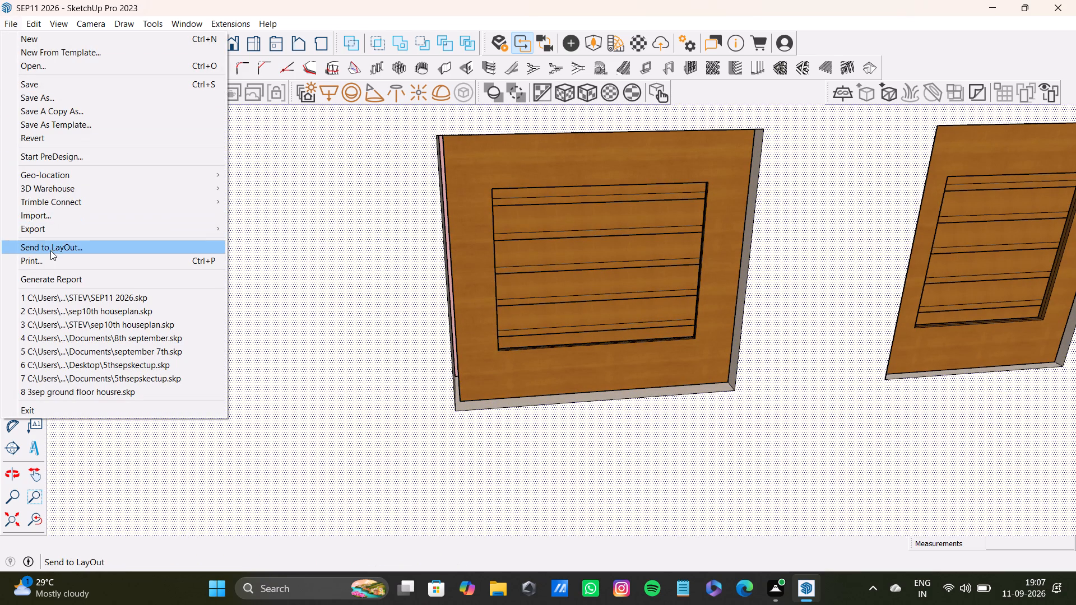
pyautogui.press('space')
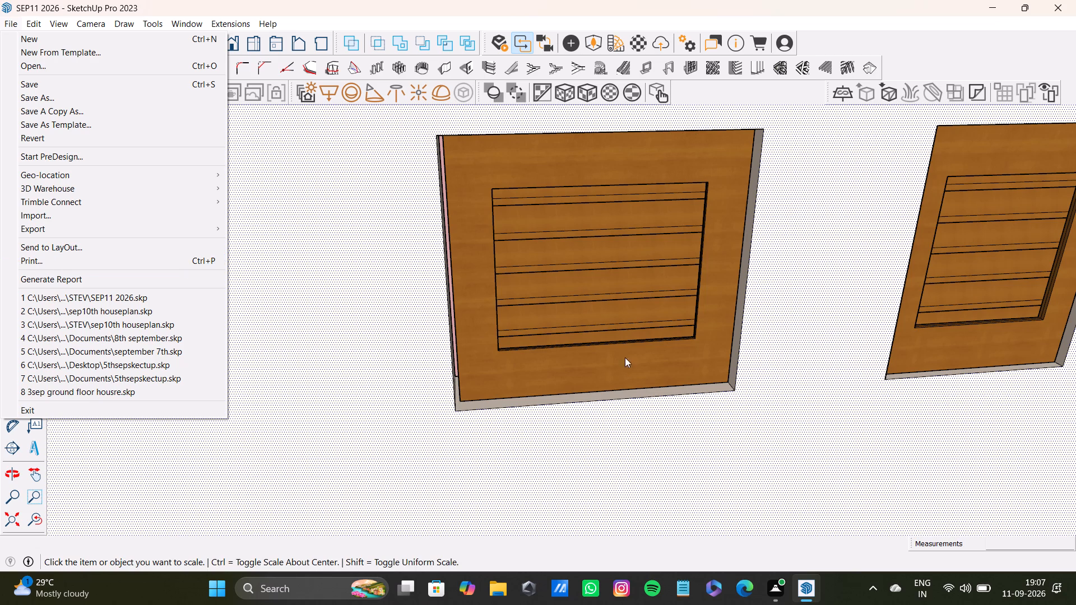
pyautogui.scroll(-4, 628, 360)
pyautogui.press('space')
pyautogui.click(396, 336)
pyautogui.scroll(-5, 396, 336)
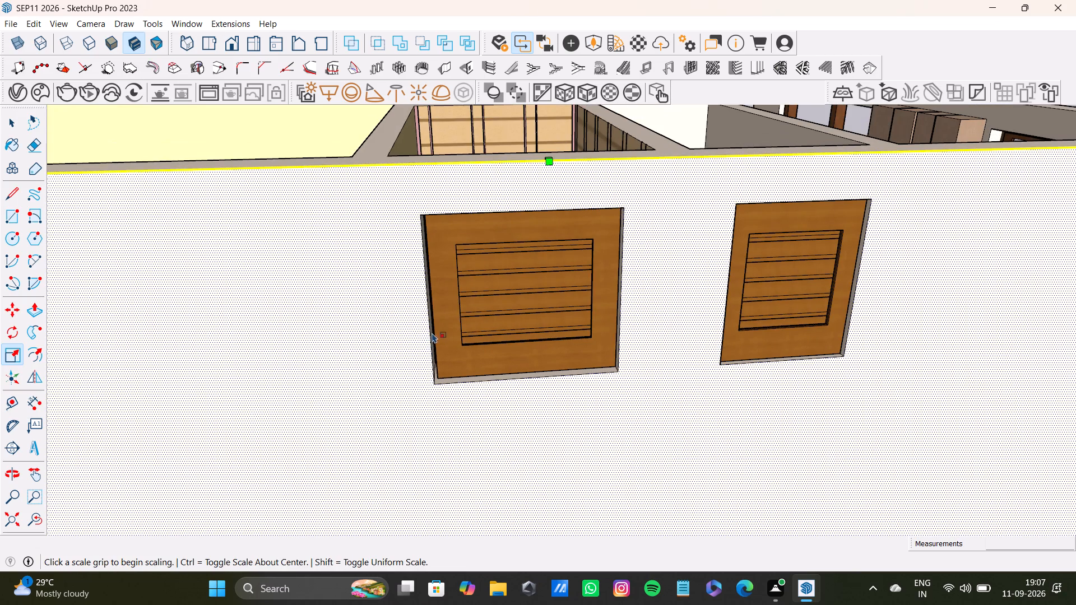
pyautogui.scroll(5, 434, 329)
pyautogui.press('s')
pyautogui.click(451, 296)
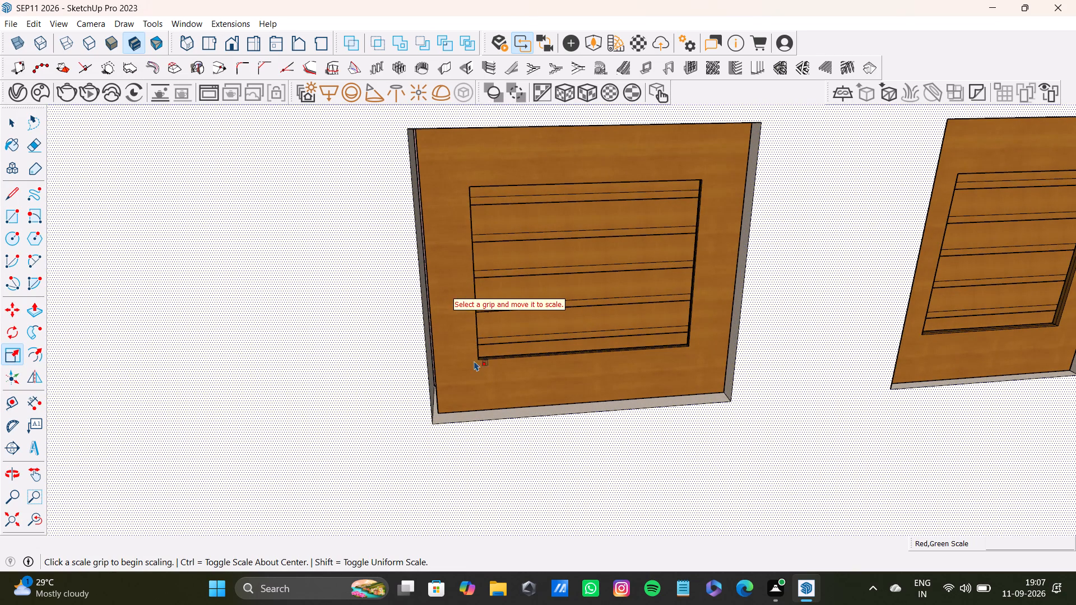
# Scale the louvred window in the wider opening by about 1.02 in width and -1.27 in thickness, and readjust its thickness.
pyautogui.press('space')
pyautogui.click(475, 368)
pyautogui.doubleClick(477, 375)
pyautogui.press('s')
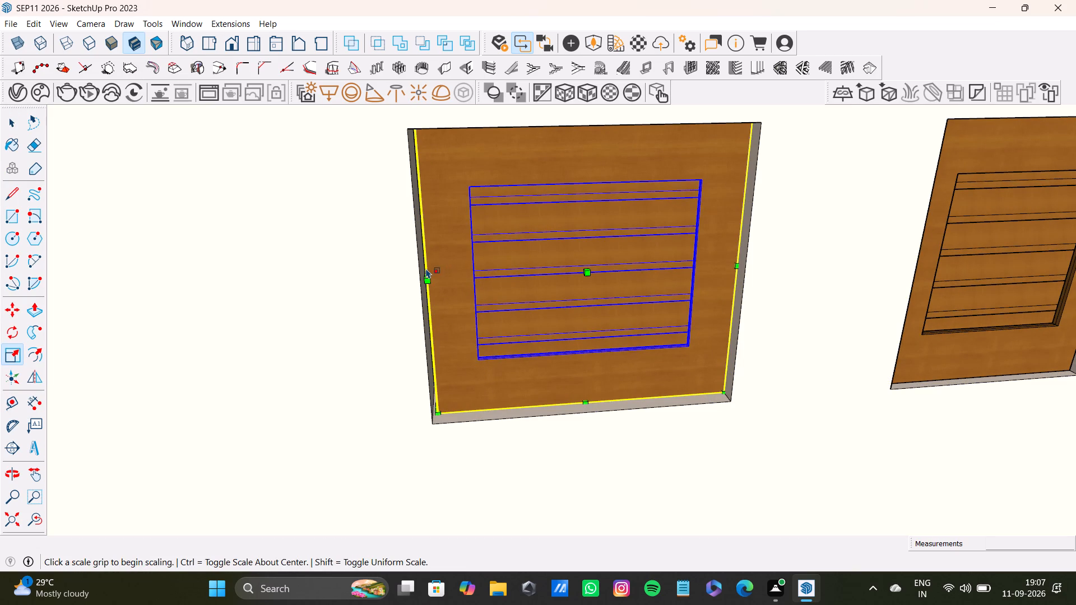
pyautogui.moveTo(424, 271); pyautogui.dragTo(415, 270)
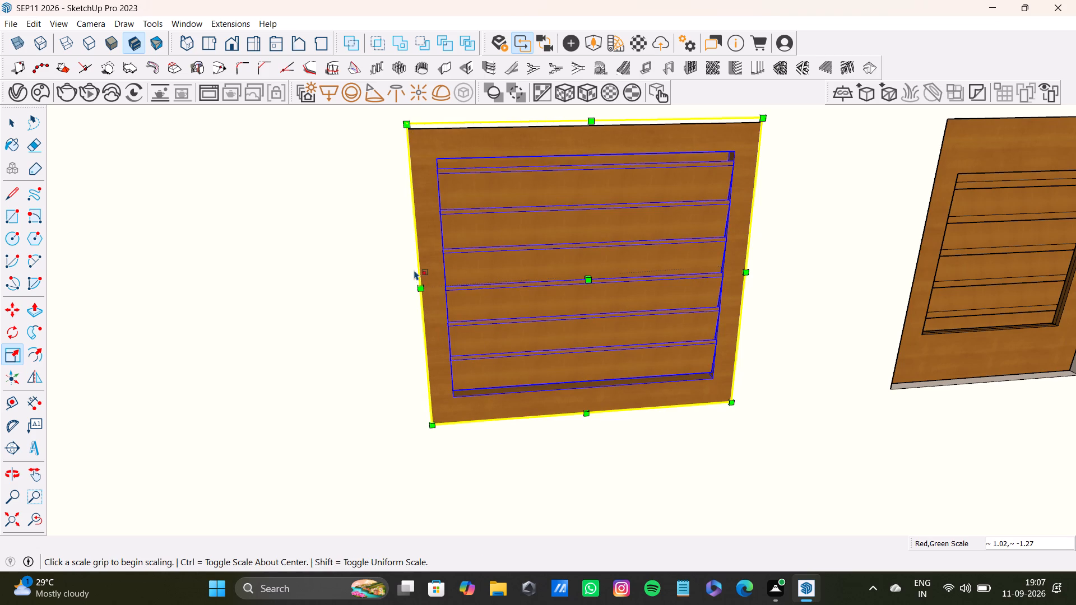
pyautogui.moveTo(592, 278); pyautogui.dragTo(589, 267)
pyautogui.press('space')
# Scale the wider opening's louvred window in thickness from inside the room to fit the wall depth.
pyautogui.scroll(-8, 604, 296)
pyautogui.scroll(6, 837, 272)
pyautogui.scroll(-11, 837, 271)
pyautogui.moveTo(843, 293); pyautogui.dragTo(698, 358, button='middle')
pyautogui.moveTo(697, 356); pyautogui.dragTo(861, 579, button='middle')
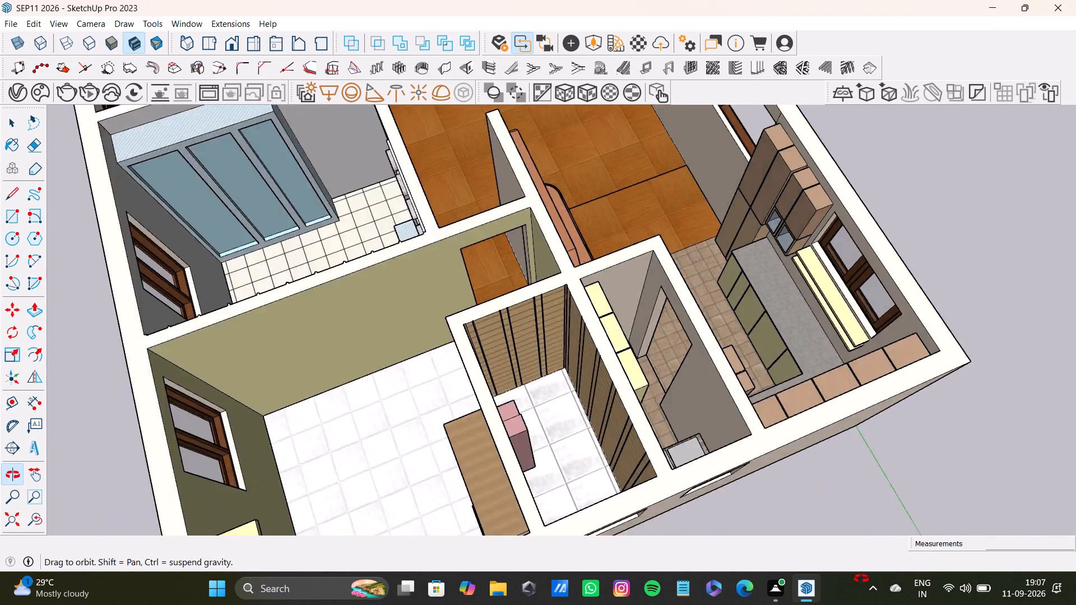
pyautogui.moveTo(861, 579); pyautogui.dragTo(925, 590, button='middle')
pyautogui.moveTo(689, 446); pyautogui.dragTo(920, 455, button='middle')
pyautogui.keyDown('shift'); pyautogui.moveTo(804, 322); pyautogui.dragTo(705, 392, button='middle'); pyautogui.keyUp('shift')
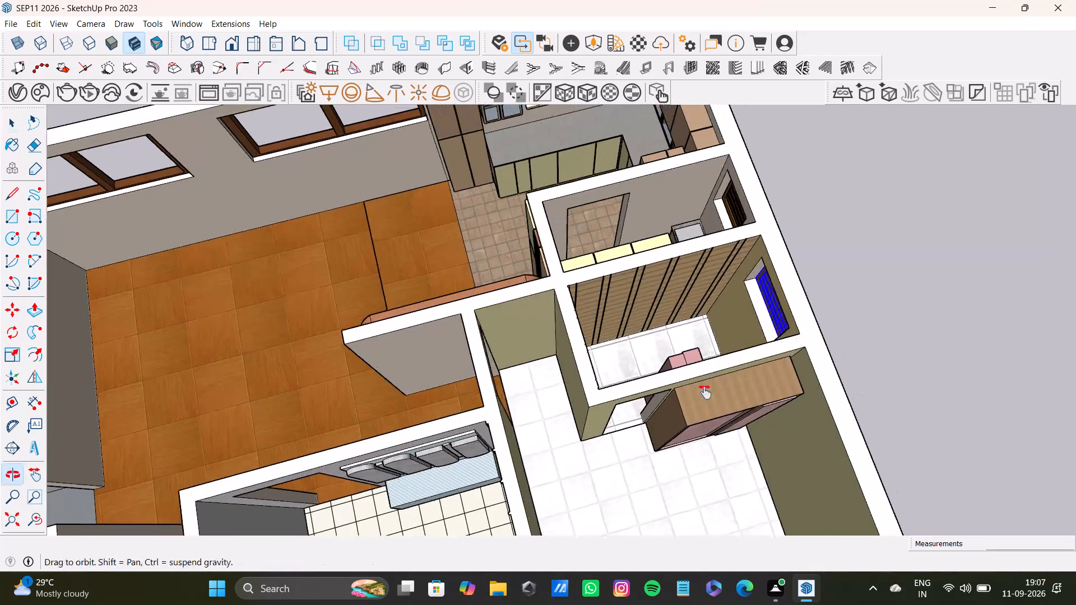
pyautogui.keyDown('shift'); pyautogui.moveTo(705, 392); pyautogui.dragTo(692, 401, button='middle'); pyautogui.keyUp('shift')
pyautogui.moveTo(601, 423); pyautogui.dragTo(836, 391, button='middle')
pyautogui.scroll(2, 634, 284)
pyautogui.keyDown('shift'); pyautogui.moveTo(624, 266); pyautogui.dragTo(563, 351, button='middle'); pyautogui.keyUp('shift')
pyautogui.moveTo(560, 353); pyautogui.dragTo(637, 282, button='middle')
pyautogui.press('s')
pyautogui.moveTo(641, 294); pyautogui.dragTo(641, 302)
pyautogui.press('space')
# Scale the narrower opening's louvred window in thickness by about 2.76 so it reaches the wall's inner face.
pyautogui.click(516, 284)
pyautogui.press('s')
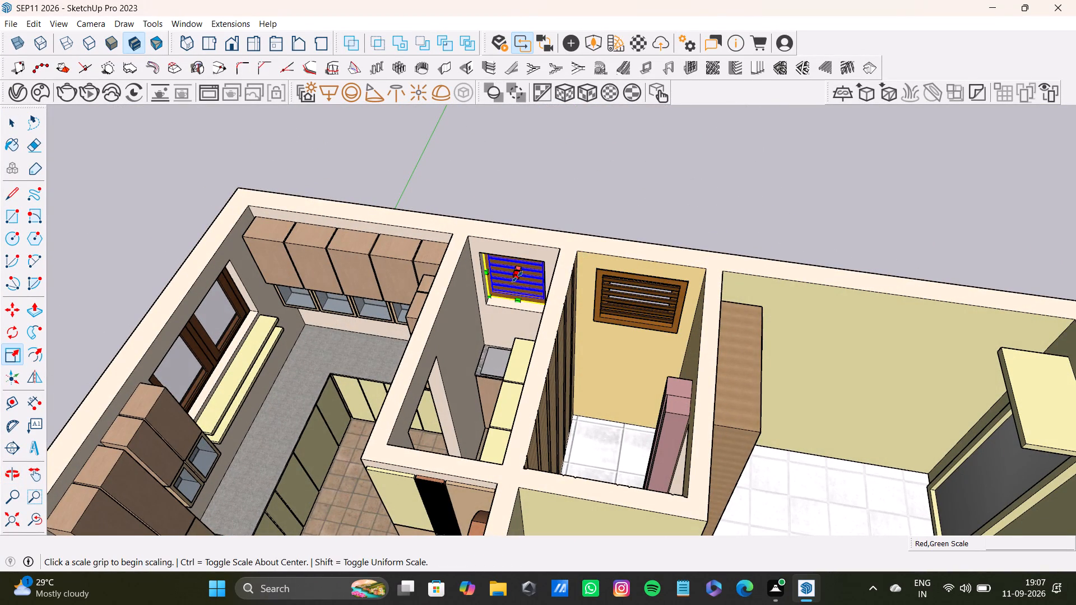
pyautogui.moveTo(517, 277); pyautogui.dragTo(517, 286)
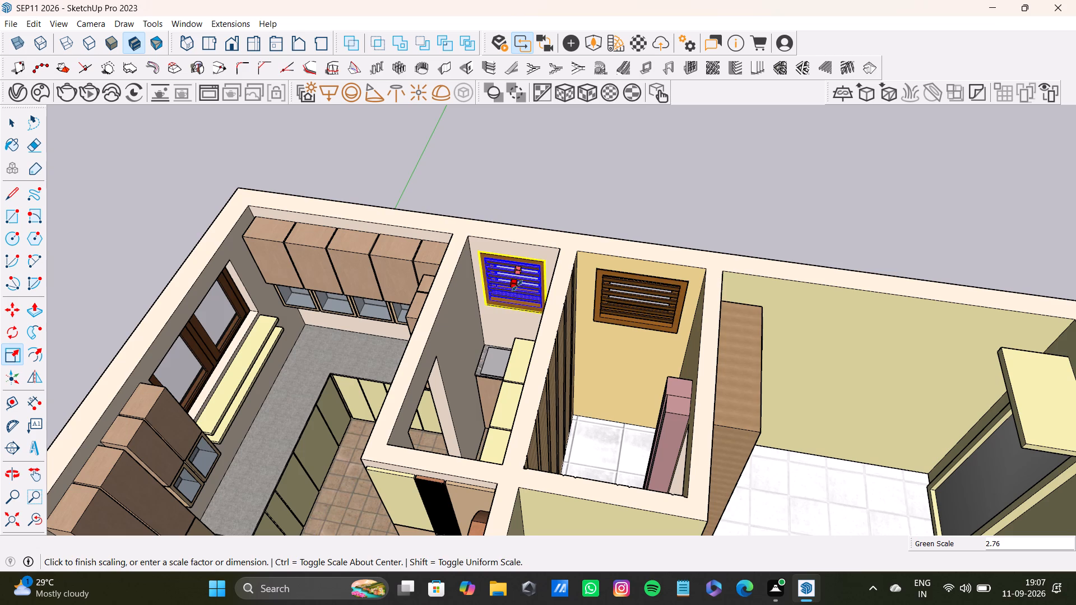
pyautogui.moveTo(517, 286); pyautogui.dragTo(518, 286)
pyautogui.press('space')
pyautogui.click(618, 178)
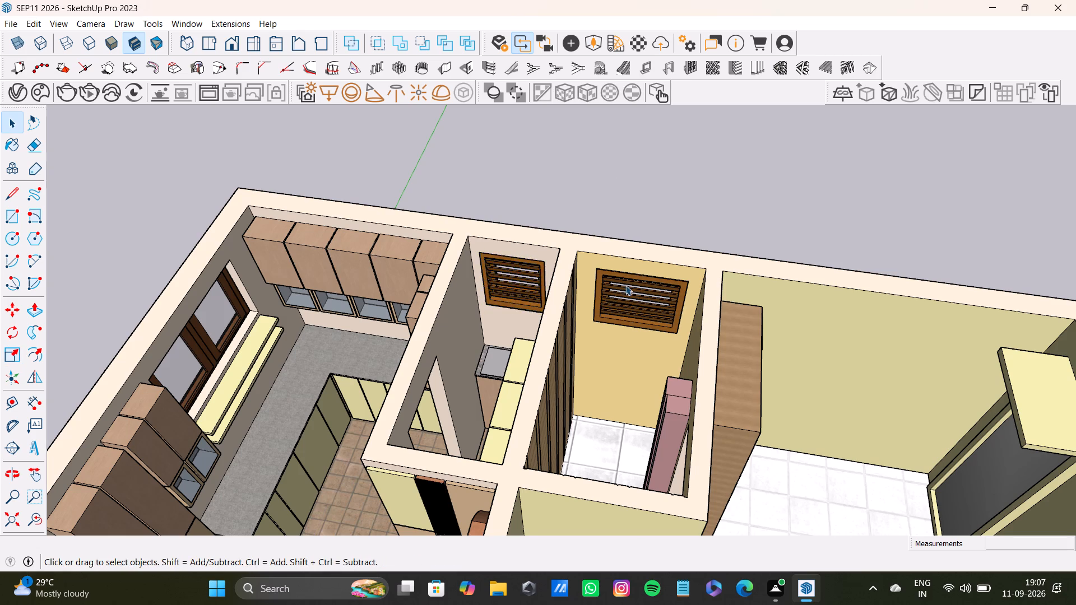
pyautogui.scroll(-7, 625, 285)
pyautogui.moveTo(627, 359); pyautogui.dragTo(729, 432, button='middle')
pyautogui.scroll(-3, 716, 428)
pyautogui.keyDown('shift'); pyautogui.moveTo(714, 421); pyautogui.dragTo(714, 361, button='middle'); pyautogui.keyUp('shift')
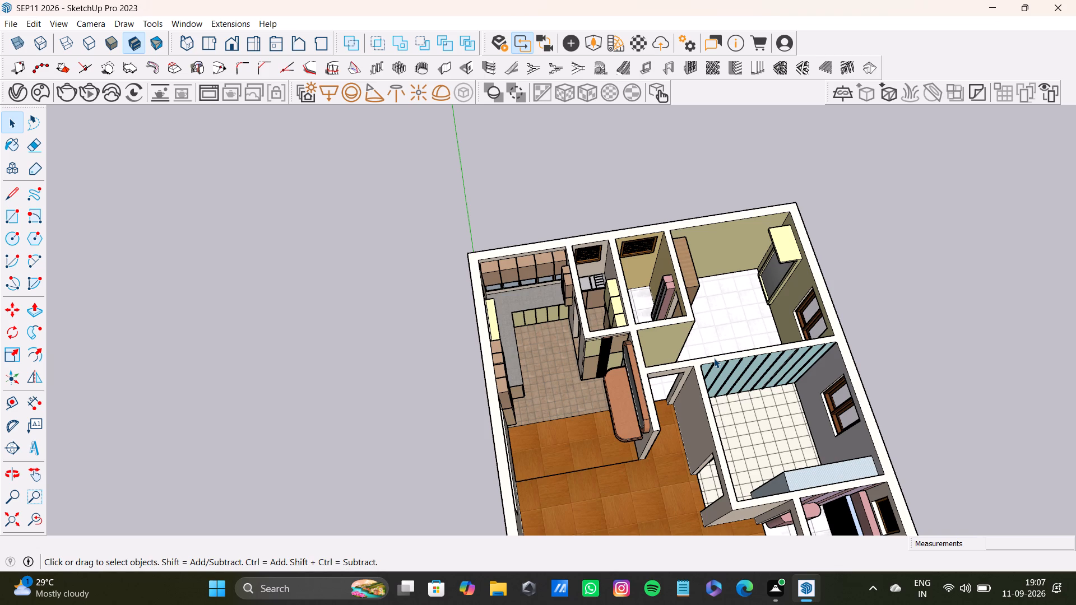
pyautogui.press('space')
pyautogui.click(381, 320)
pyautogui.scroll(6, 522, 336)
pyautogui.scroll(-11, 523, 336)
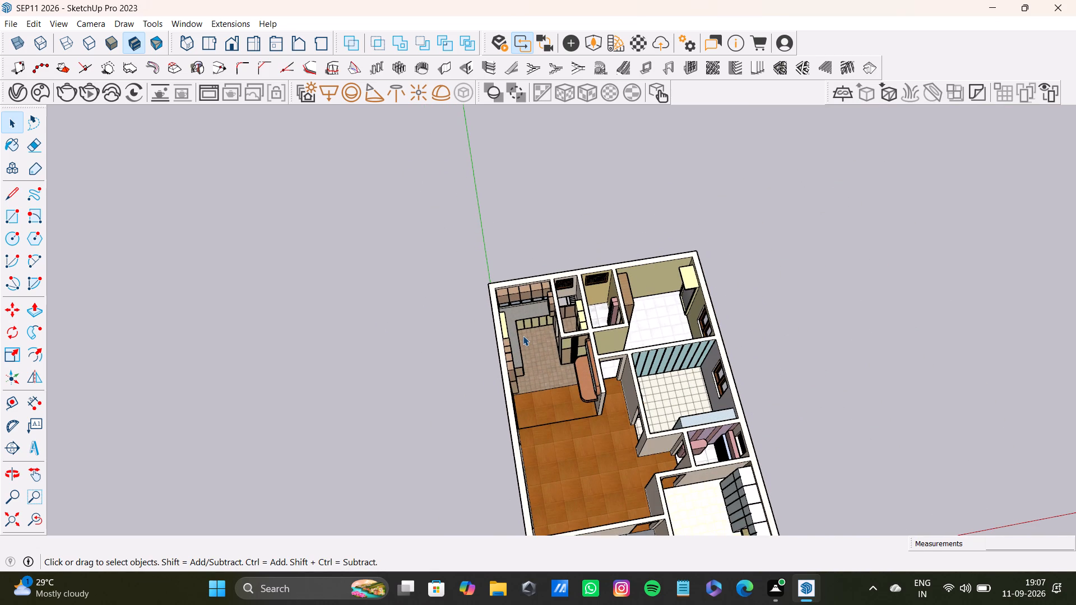
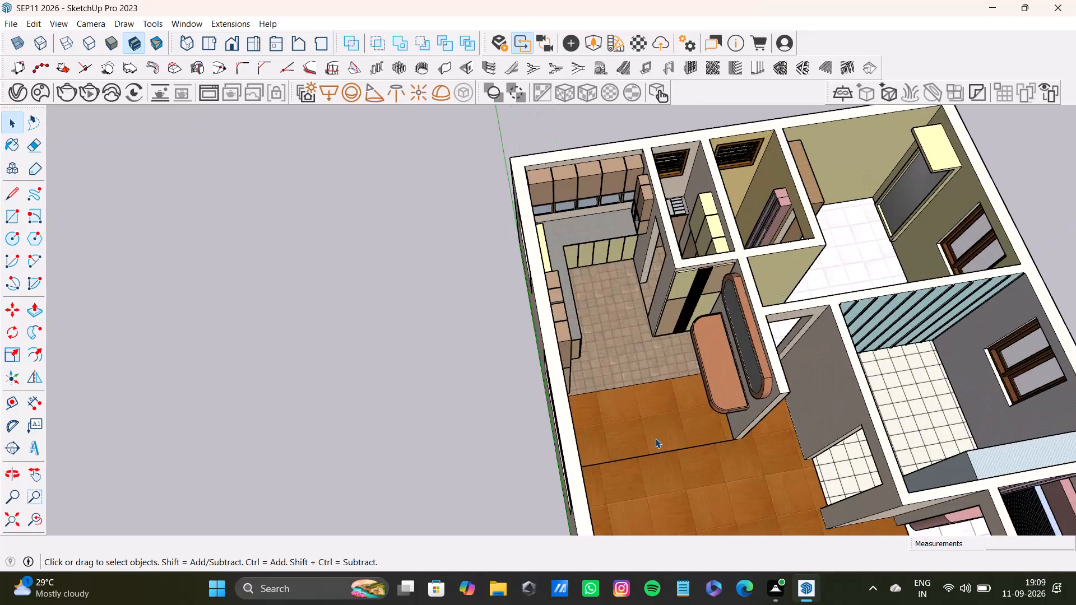
# Look over the house model's rooms and wall openings from several sides to examine where doors are missing.
pyautogui.moveTo(655, 438); pyautogui.dragTo(412, 401, button='middle')
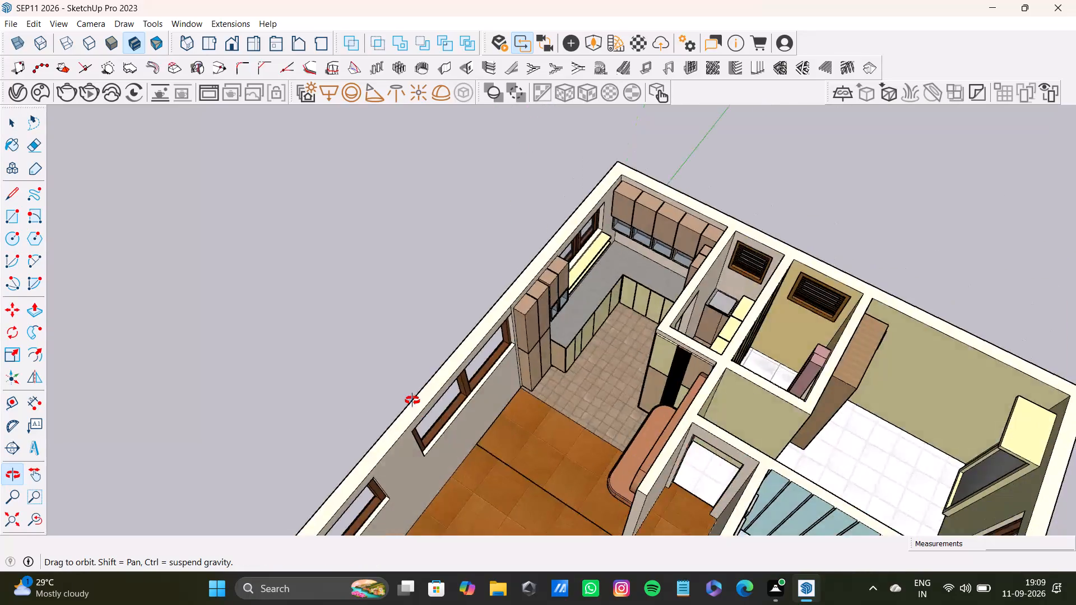
pyautogui.moveTo(412, 401); pyautogui.dragTo(233, 411, button='middle')
pyautogui.scroll(1, 232, 406)
pyautogui.scroll(-12, 289, 384)
pyautogui.keyDown('shift'); pyautogui.moveTo(312, 384); pyautogui.dragTo(385, 342, button='middle'); pyautogui.keyUp('shift')
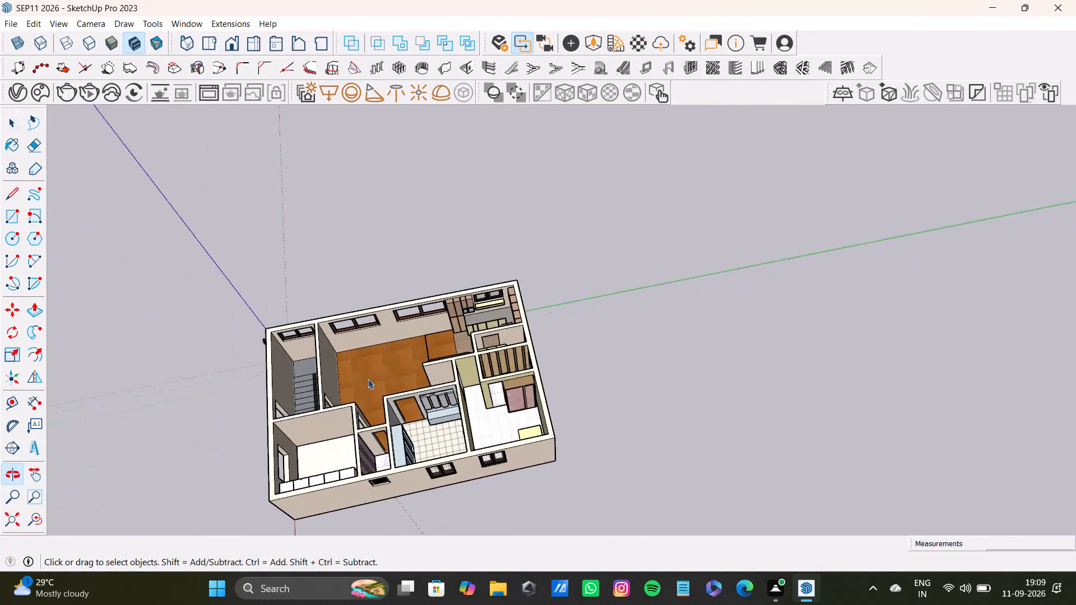
pyautogui.scroll(7, 368, 379)
pyautogui.keyDown('shift'); pyautogui.moveTo(360, 390); pyautogui.dragTo(456, 319, button='middle'); pyautogui.keyUp('shift')
pyautogui.scroll(6, 420, 348)
pyautogui.moveTo(418, 357); pyautogui.dragTo(502, 264, button='middle')
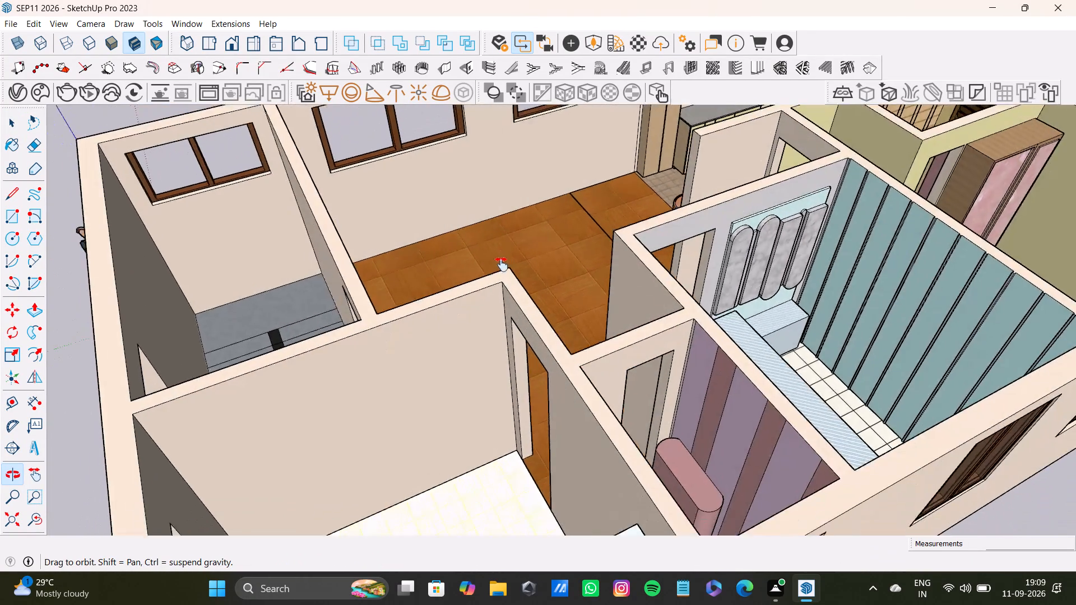
pyautogui.moveTo(502, 264); pyautogui.dragTo(748, 269, button='middle')
pyautogui.scroll(-6, 747, 271)
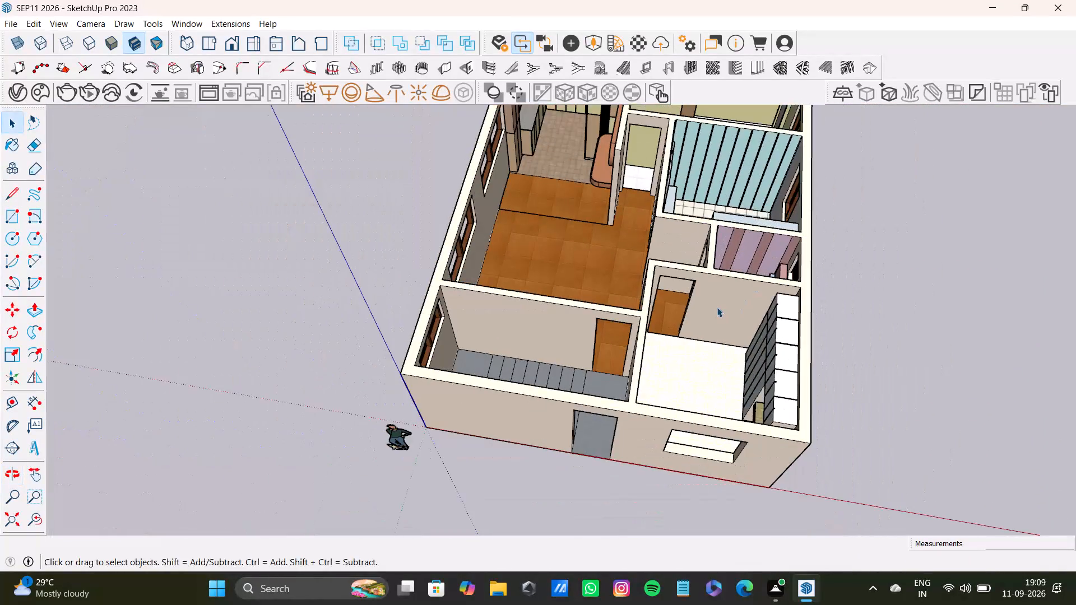
pyautogui.scroll(-6, 717, 307)
pyautogui.scroll(1, 613, 336)
# Import the door+(2) model from the Downloads folder and place it outside, beside the house.
pyautogui.click(9, 26)
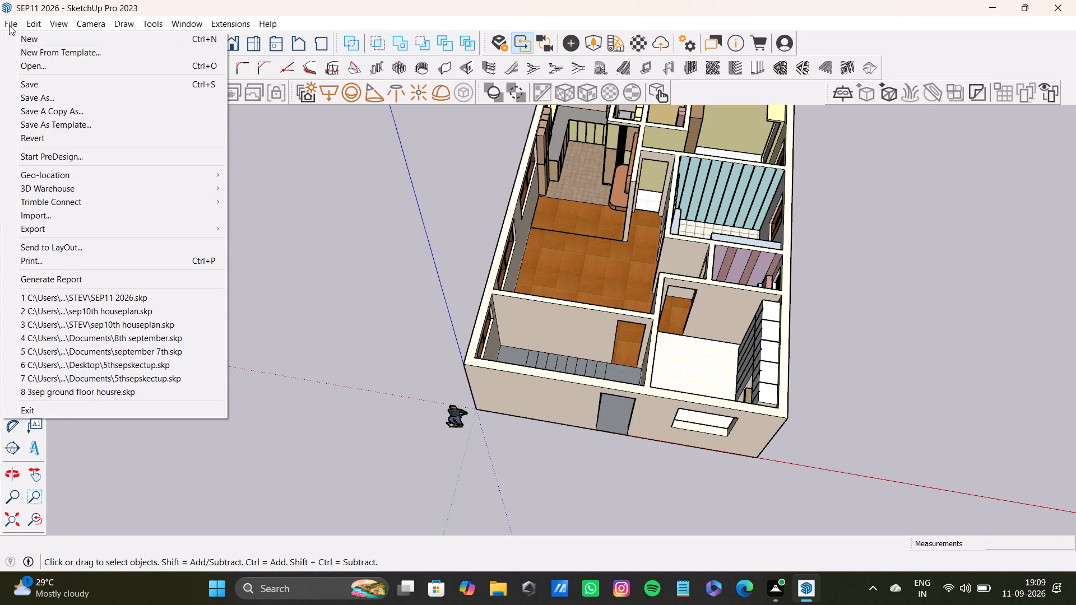
pyautogui.click(55, 216)
pyautogui.scroll(-10, 201, 188)
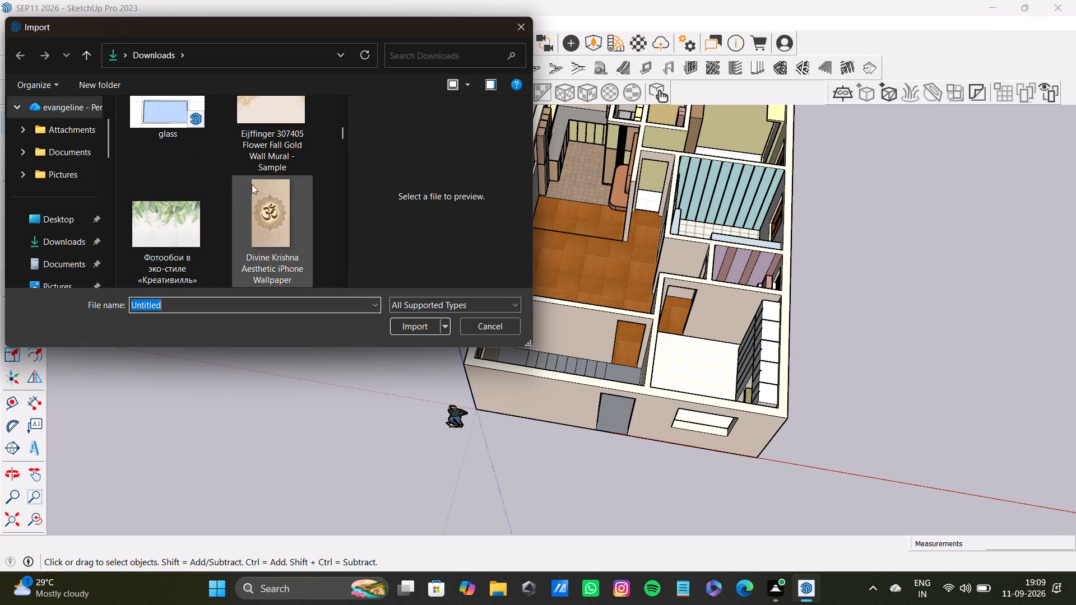
pyautogui.scroll(-14, 252, 184)
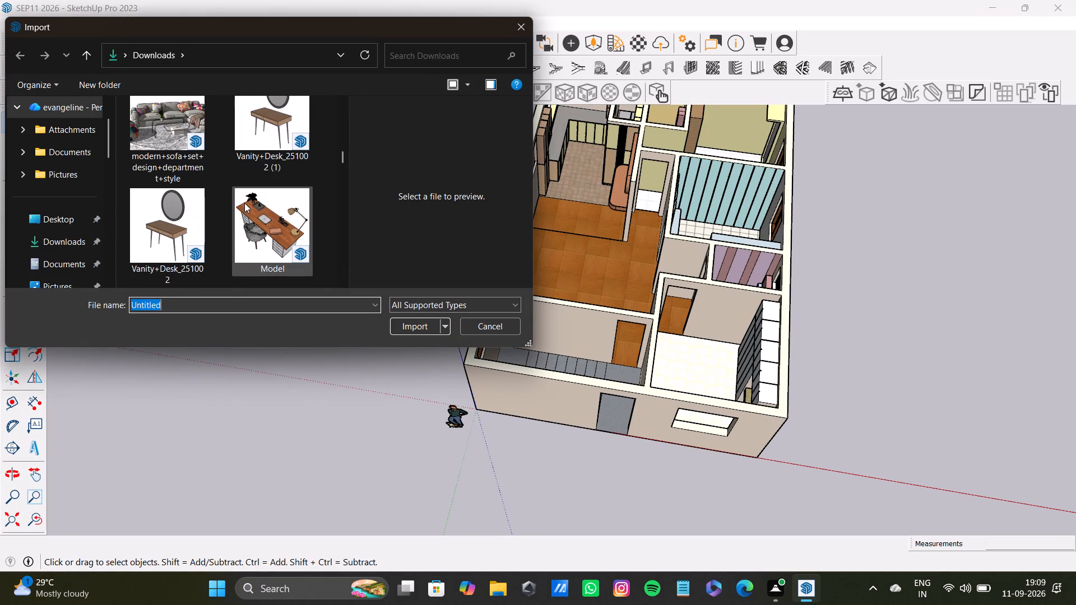
pyautogui.scroll(-9, 244, 203)
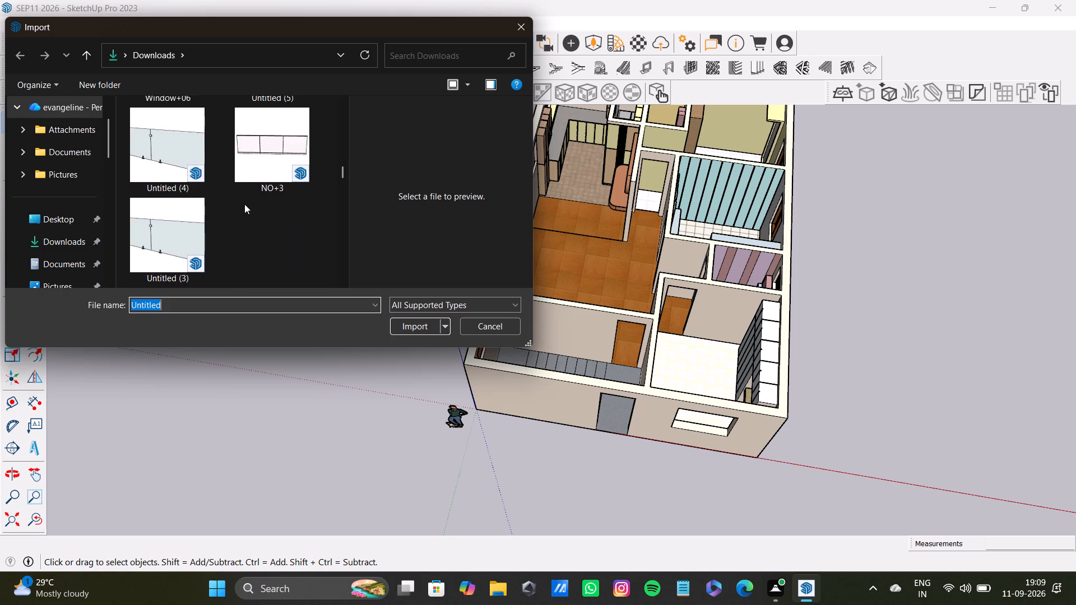
pyautogui.scroll(-12, 244, 204)
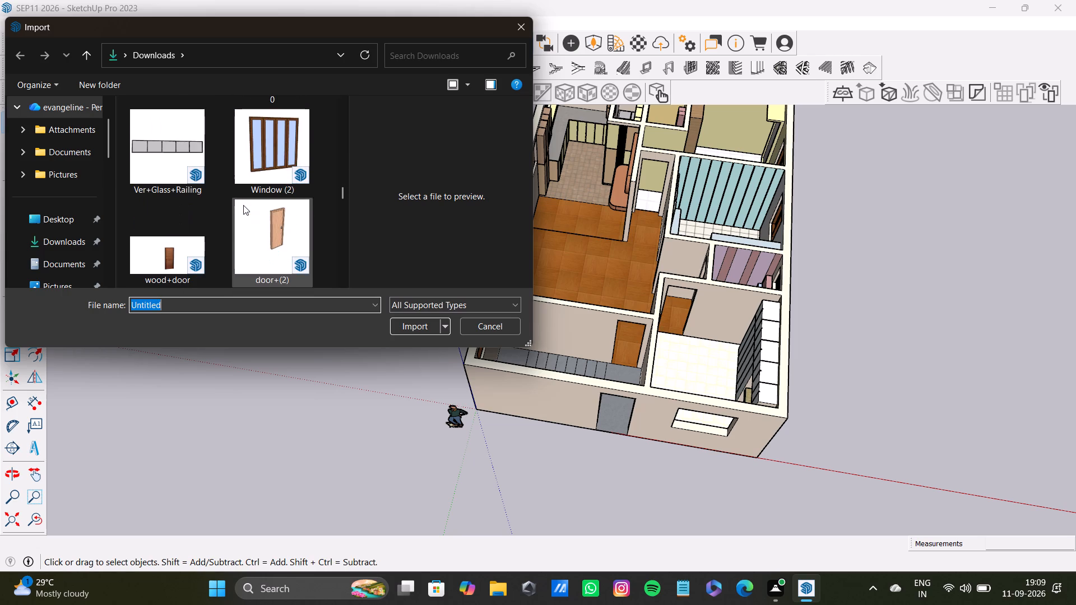
pyautogui.scroll(-1, 243, 205)
pyautogui.click(270, 172)
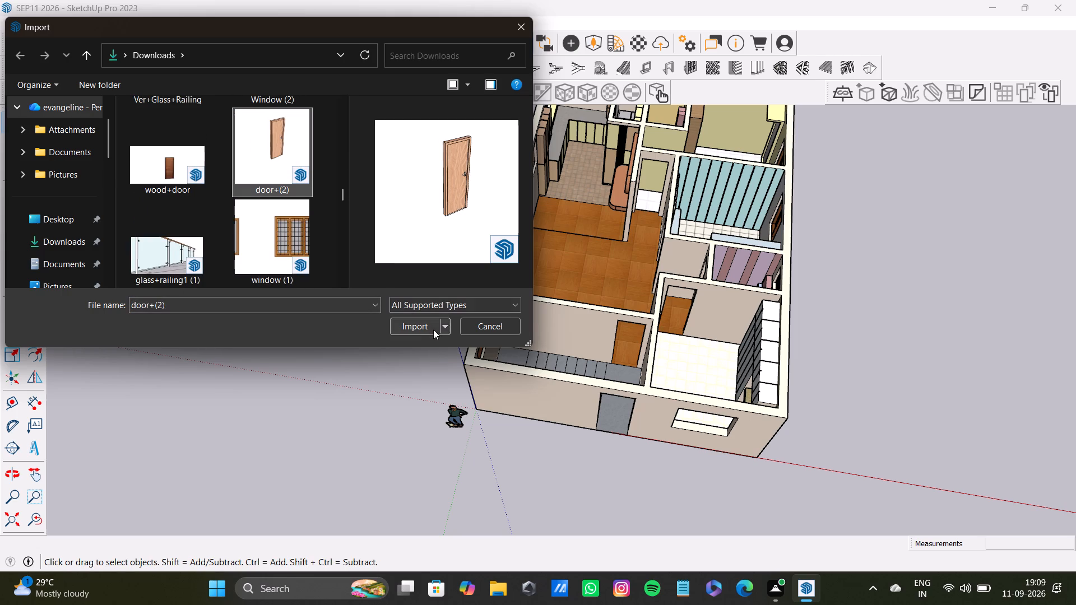
pyautogui.click(418, 321)
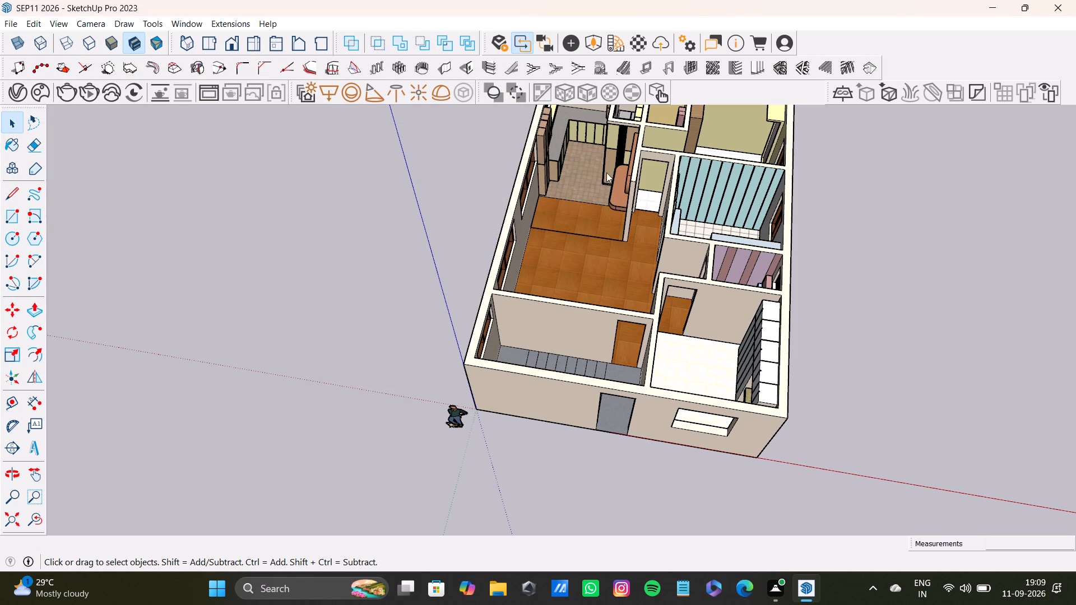
pyautogui.click(353, 295)
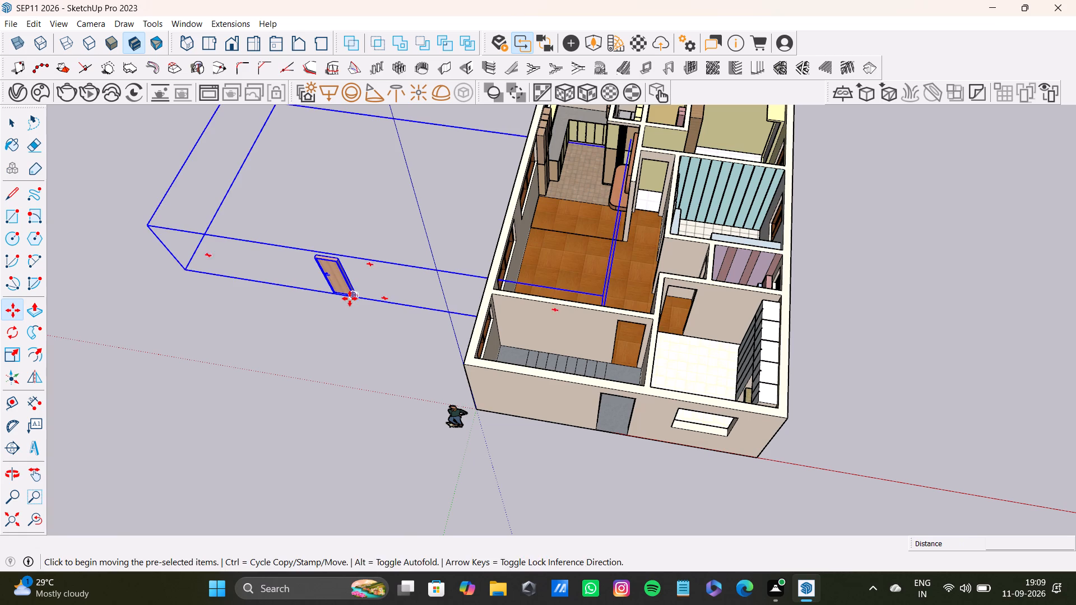
pyautogui.press('space')
# Rotate the imported door 90 degrees about its upper corner in the horizontal plane.
pyautogui.scroll(4, 328, 278)
pyautogui.press('q')
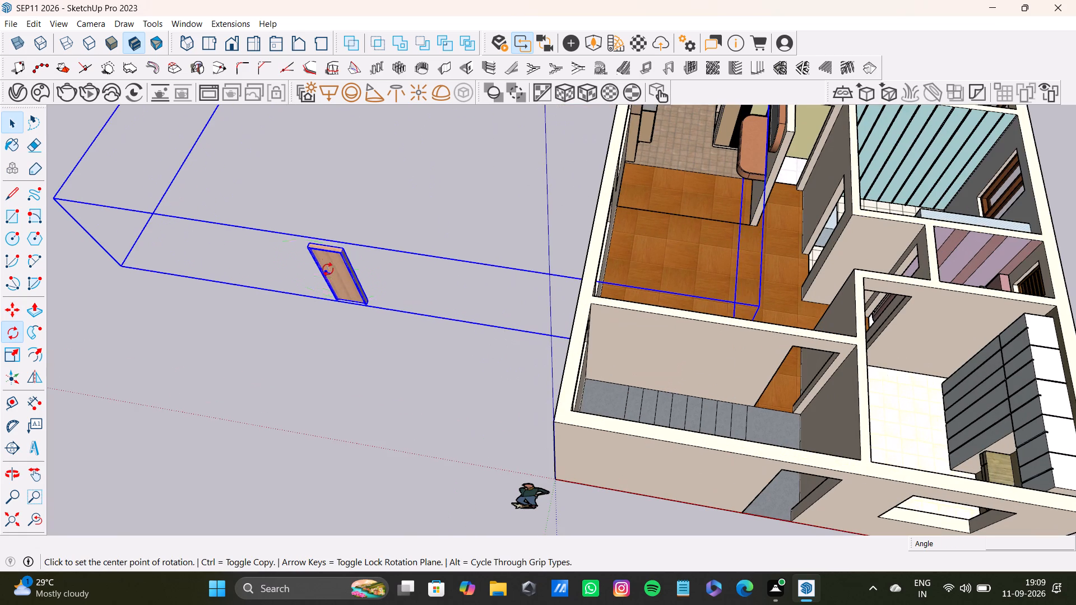
pyautogui.click(309, 248)
pyautogui.click(342, 252)
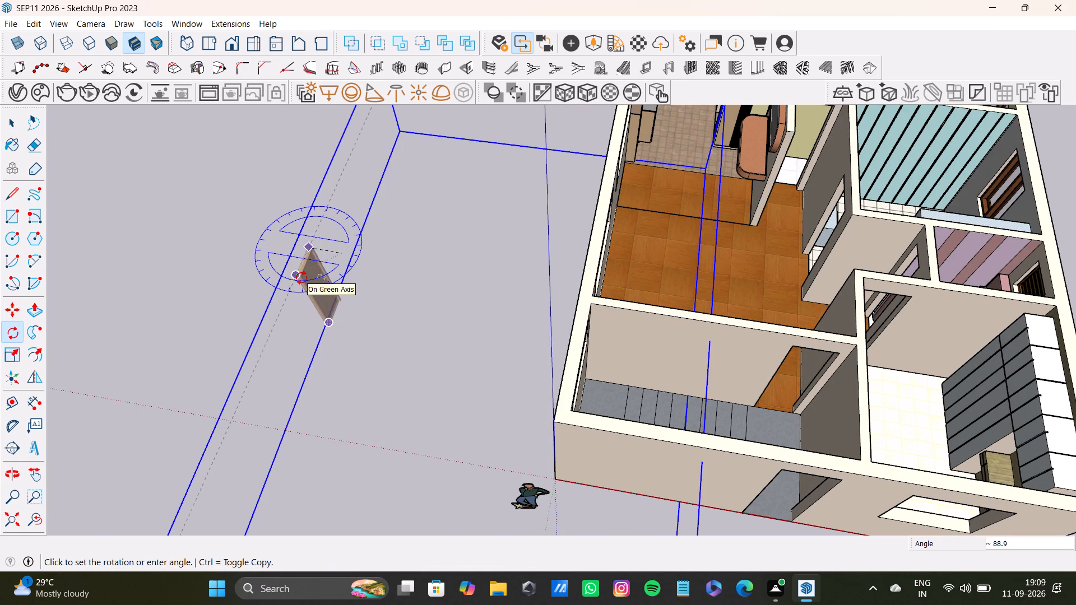
pyautogui.write('90')
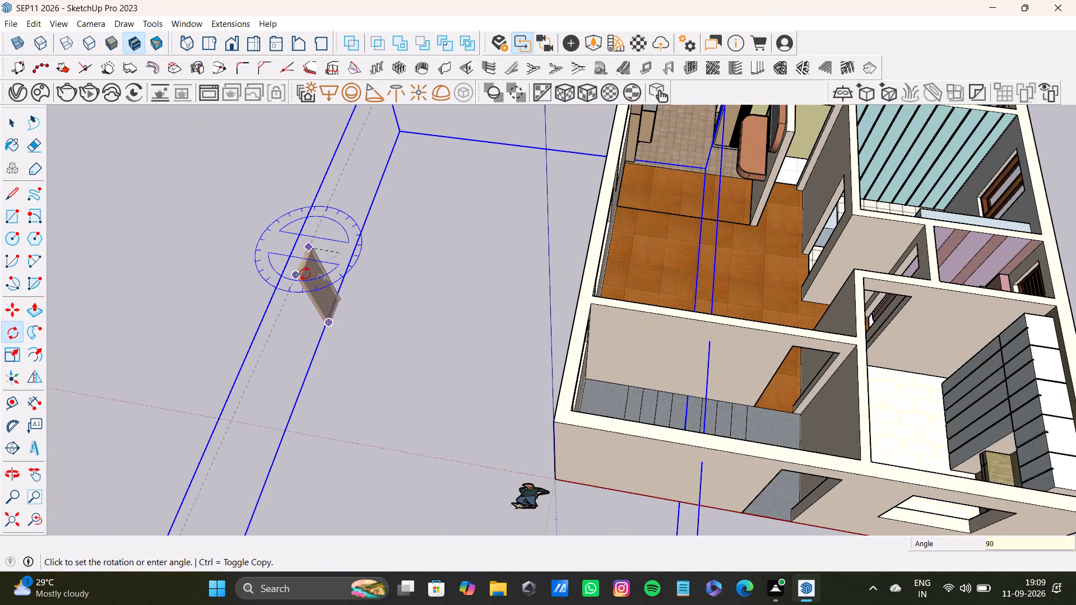
pyautogui.press("'")
pyautogui.press('Return')
pyautogui.press('space')
# Open the imported door component for editing and copy its door into the doorway of the small purple-striped room, aligned to the opening's bottom corner.
pyautogui.scroll(5, 307, 345)
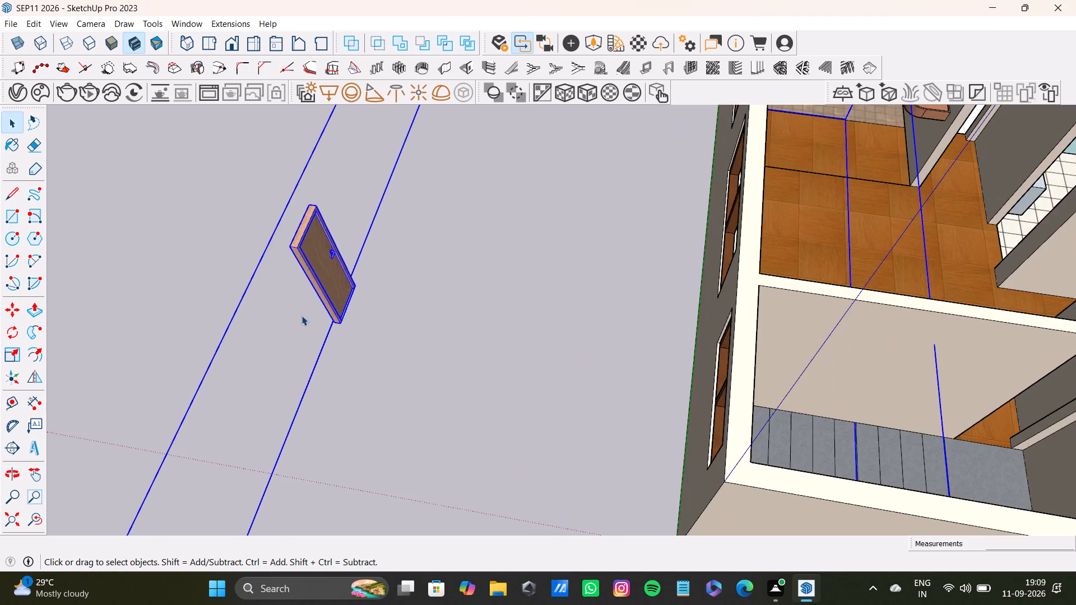
pyautogui.moveTo(305, 314); pyautogui.dragTo(586, 266, button='middle')
pyautogui.scroll(2, 433, 434)
pyautogui.keyDown('shift'); pyautogui.moveTo(433, 429); pyautogui.dragTo(463, 324, button='middle'); pyautogui.keyUp('shift')
pyautogui.scroll(2, 423, 377)
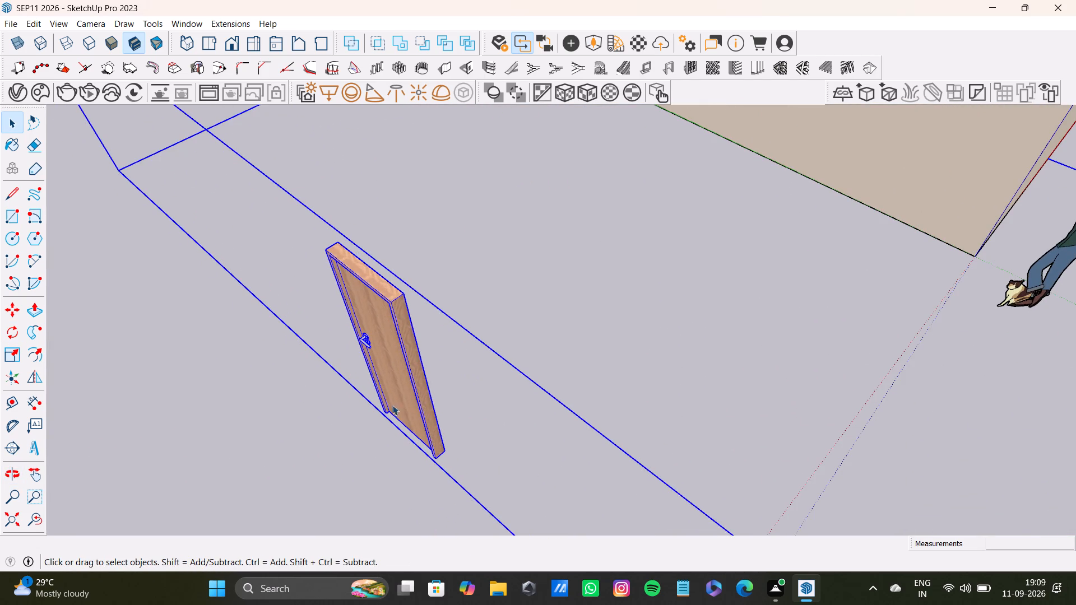
pyautogui.click(540, 311)
pyautogui.moveTo(301, 225); pyautogui.dragTo(530, 584)
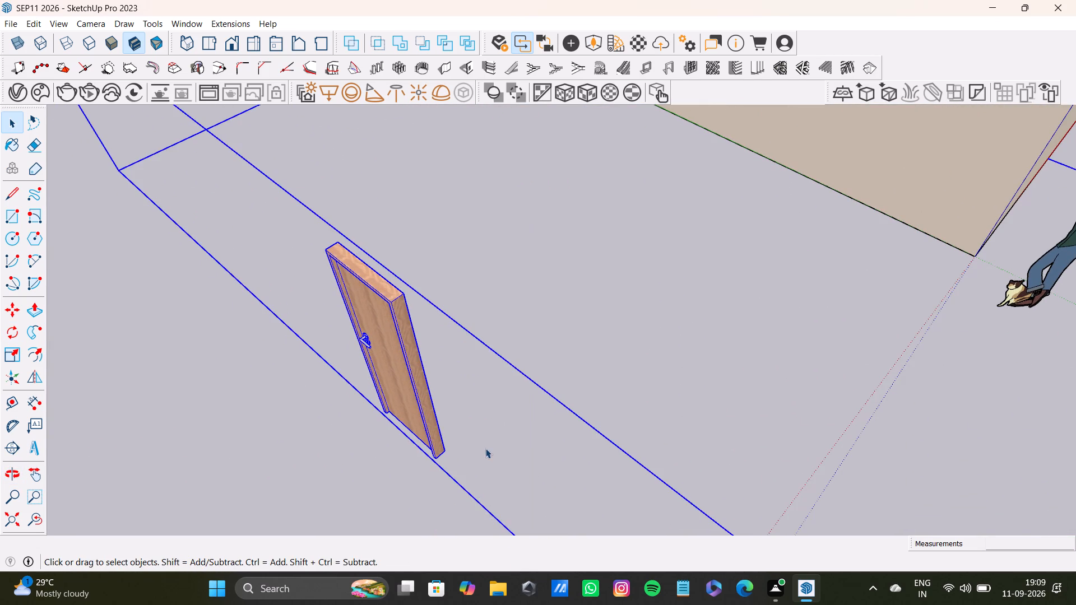
pyautogui.doubleClick(488, 443)
pyautogui.tripleClick(424, 404)
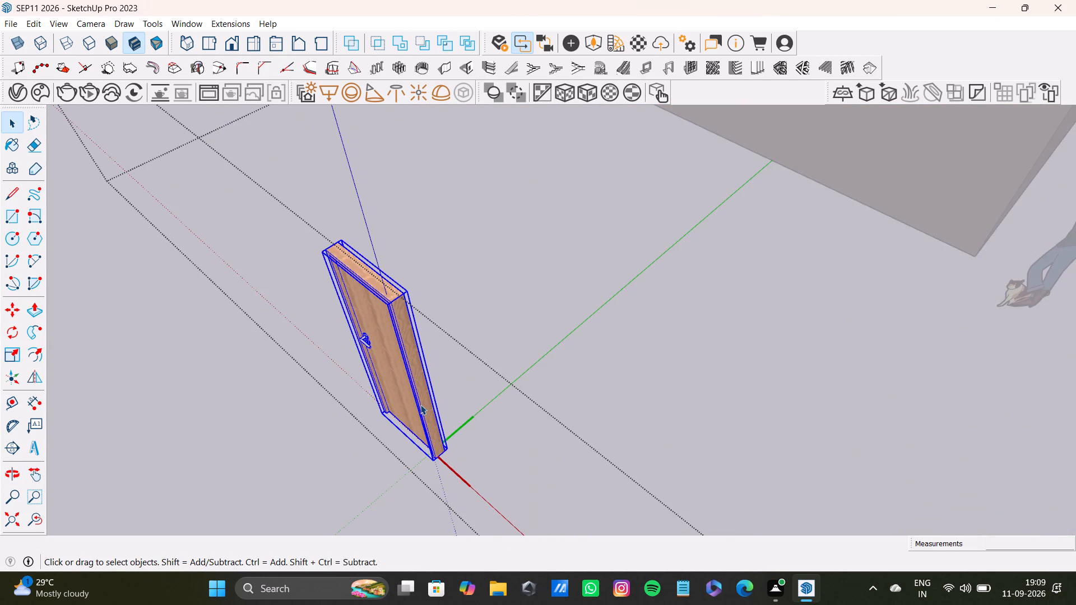
pyautogui.press('m')
pyautogui.click(430, 463)
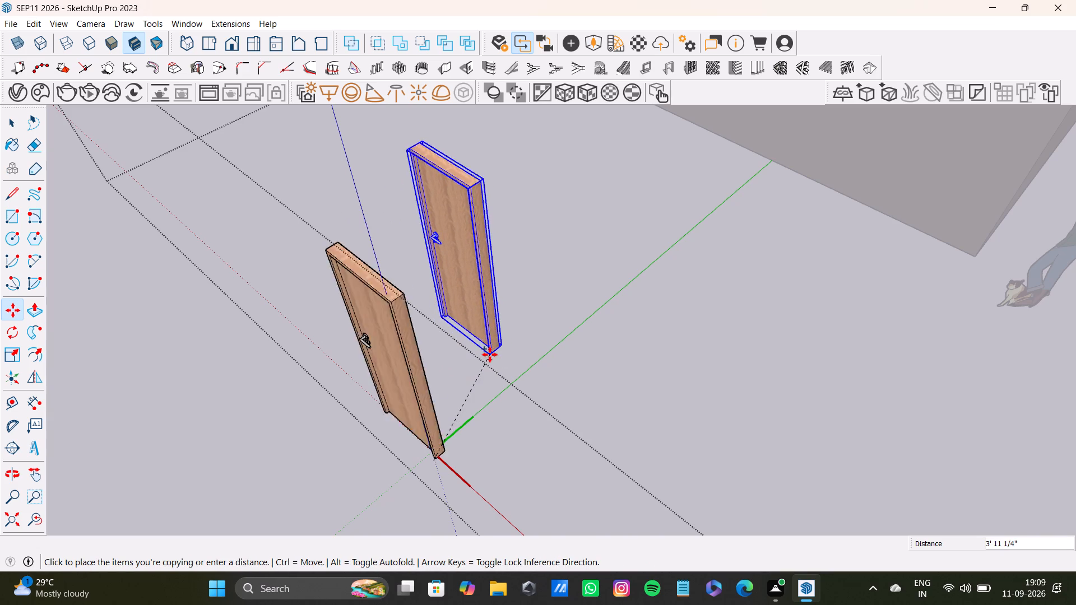
pyautogui.scroll(-9, 490, 355)
pyautogui.scroll(1, 564, 358)
pyautogui.scroll(-4, 564, 358)
pyautogui.keyDown('shift'); pyautogui.scroll(1, 632, 244); pyautogui.keyUp('shift')
pyautogui.keyDown('shift'); pyautogui.moveTo(632, 244); pyautogui.dragTo(578, 434, button='middle'); pyautogui.keyUp('shift')
pyautogui.keyDown('shift'); pyautogui.scroll(-1, 578, 434); pyautogui.keyUp('shift')
pyautogui.scroll(8, 604, 369)
pyautogui.moveTo(593, 311); pyautogui.dragTo(723, 339, button='middle')
pyautogui.scroll(19, 694, 276)
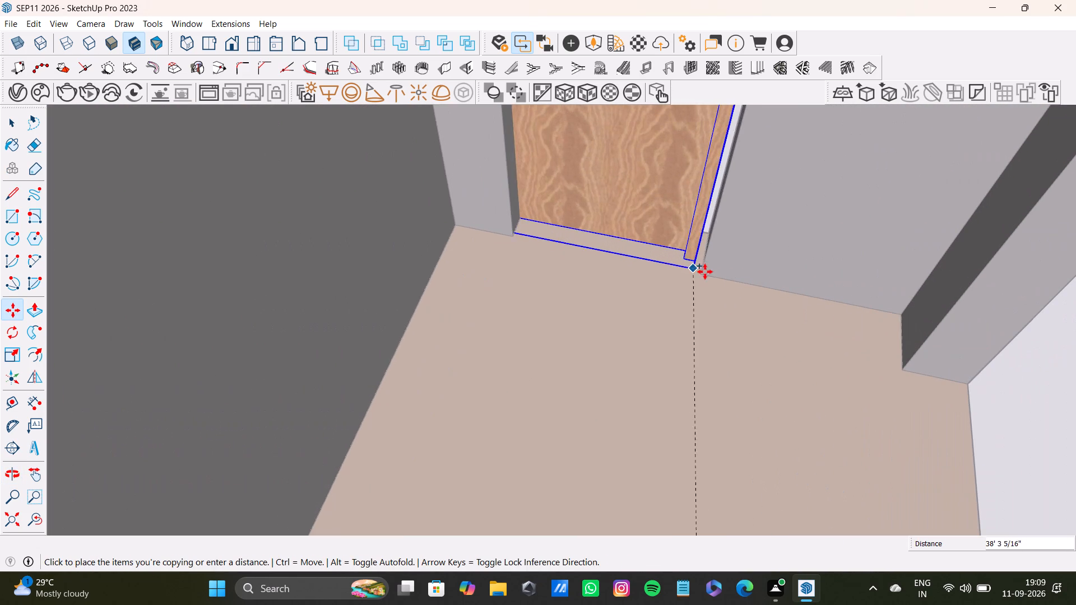
pyautogui.click(706, 274)
# Fit the door copy to the purple-striped room's doorway, scaling its width by about 0.76, its height to the opening's top and its thickness by 0.92.
pyautogui.scroll(-12, 670, 279)
pyautogui.keyDown('shift'); pyautogui.scroll(1, 651, 298); pyautogui.keyUp('shift')
pyautogui.keyDown('shift'); pyautogui.moveTo(651, 298); pyautogui.dragTo(624, 427, button='middle'); pyautogui.keyUp('shift')
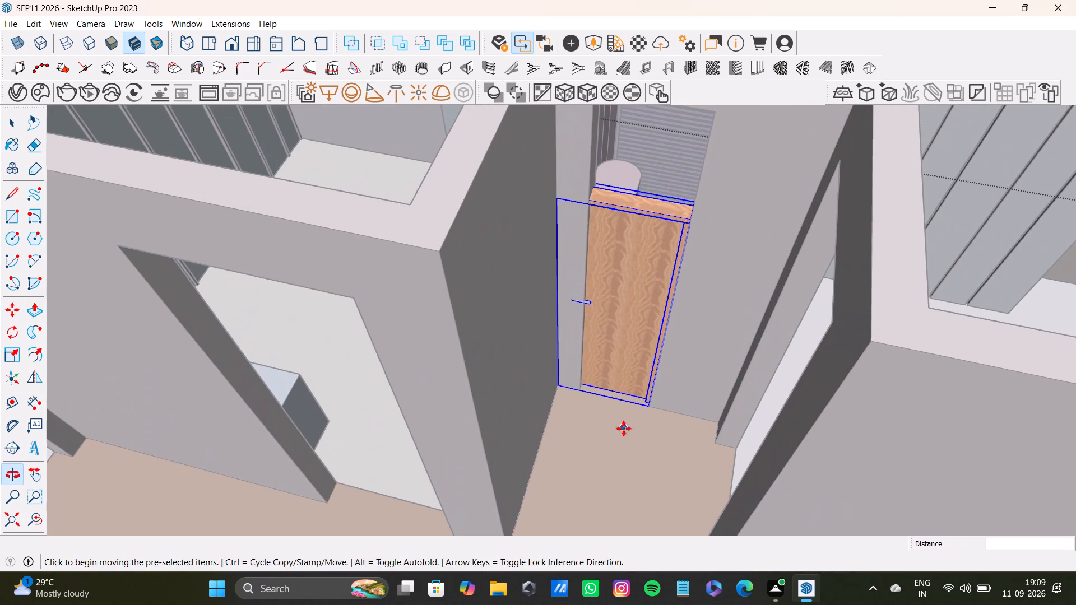
pyautogui.press('s')
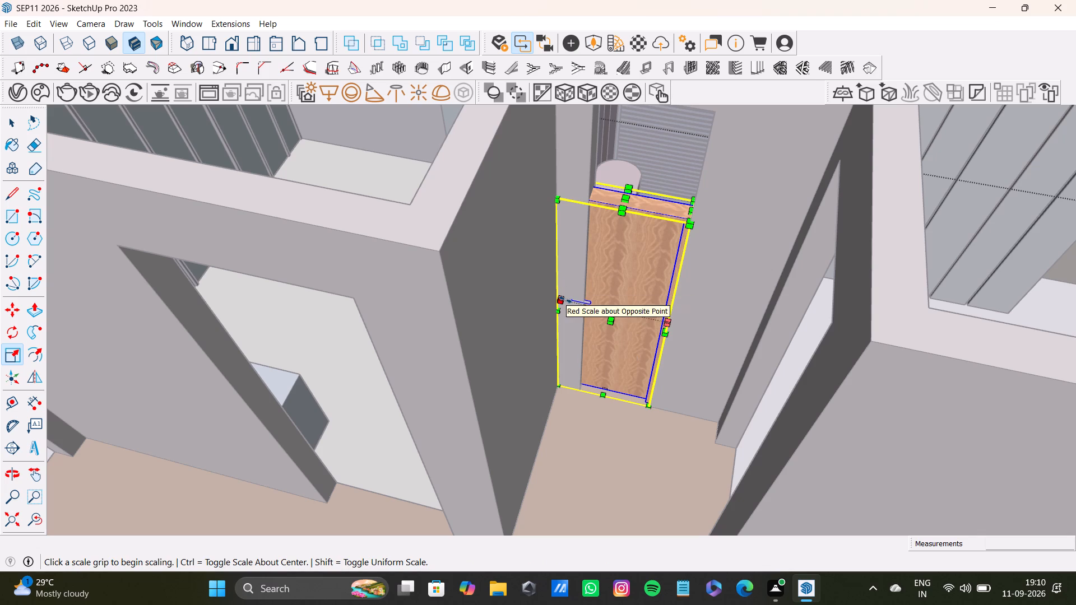
pyautogui.moveTo(565, 300); pyautogui.dragTo(584, 303)
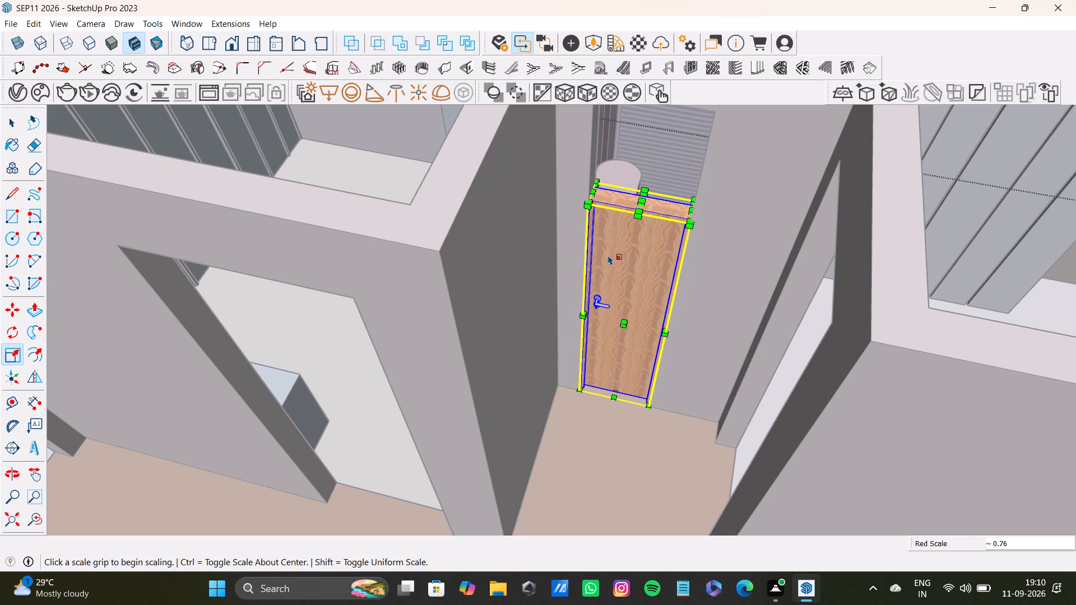
pyautogui.moveTo(608, 255); pyautogui.dragTo(560, 382, button='middle')
pyautogui.moveTo(592, 343); pyautogui.dragTo(593, 268)
pyautogui.click(580, 416)
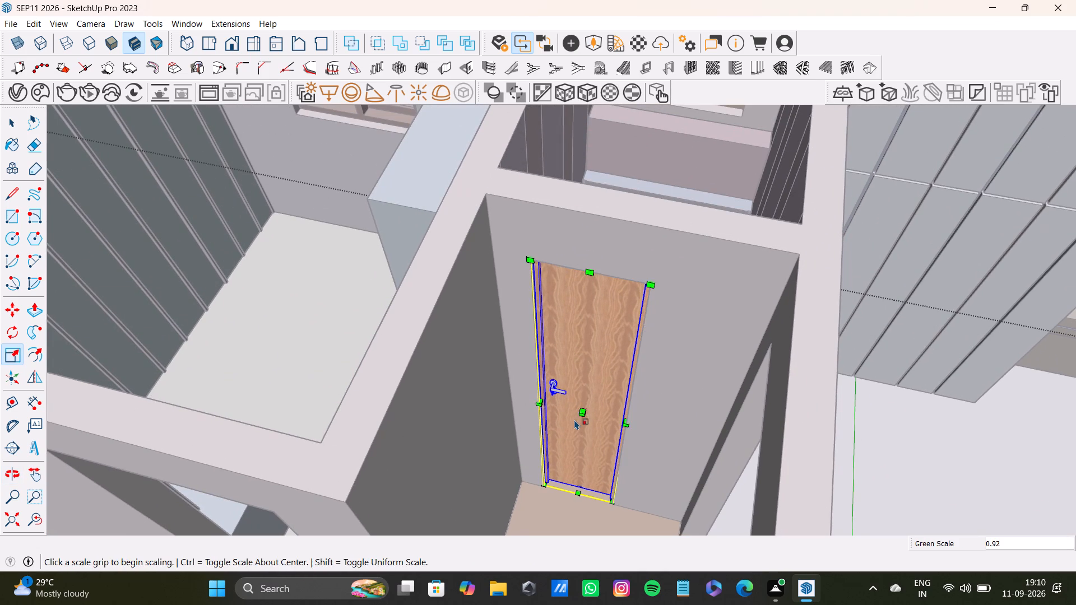
pyautogui.scroll(-7, 574, 420)
pyautogui.moveTo(583, 409); pyautogui.dragTo(489, 398, button='middle')
pyautogui.press('space')
pyautogui.scroll(-2, 502, 395)
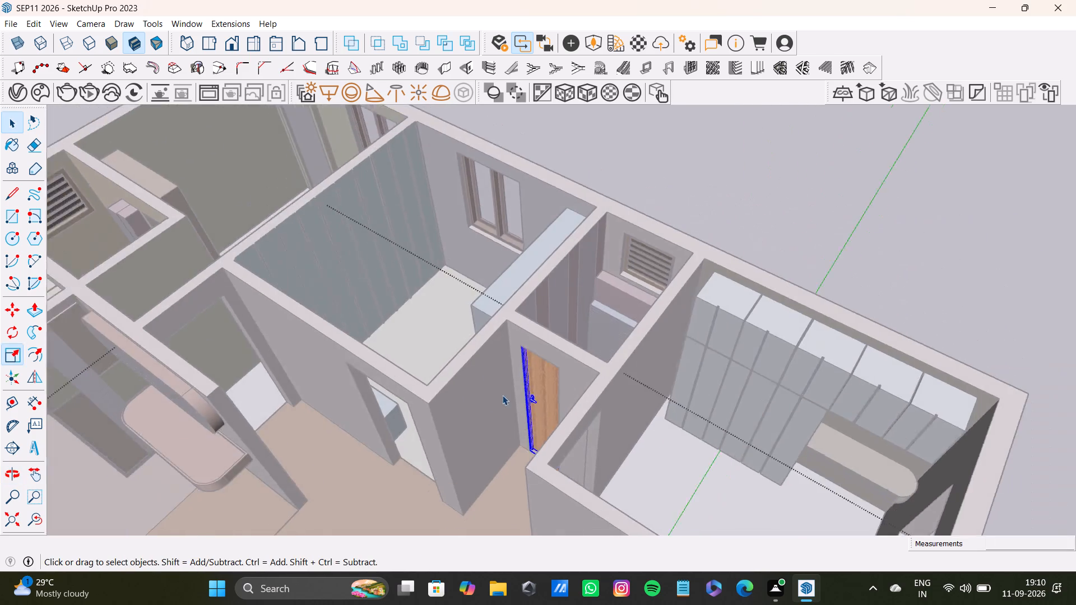
pyautogui.scroll(-6, 502, 395)
pyautogui.click(652, 293)
# Move the imported door component from outside the house into the small yellow room's doorway beside the pink cabinets, using its top corner.
pyautogui.scroll(8, 467, 384)
pyautogui.moveTo(551, 385); pyautogui.dragTo(642, 360, button='middle')
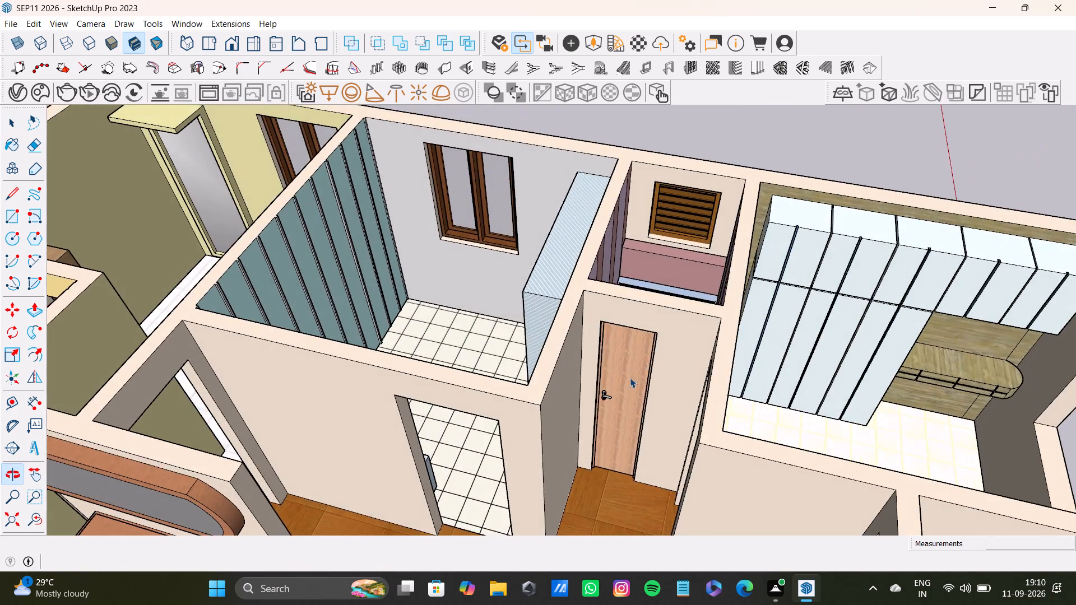
pyautogui.scroll(3, 618, 412)
pyautogui.scroll(-12, 615, 425)
pyautogui.moveTo(596, 449); pyautogui.dragTo(599, 351, button='middle')
pyautogui.scroll(3, 603, 403)
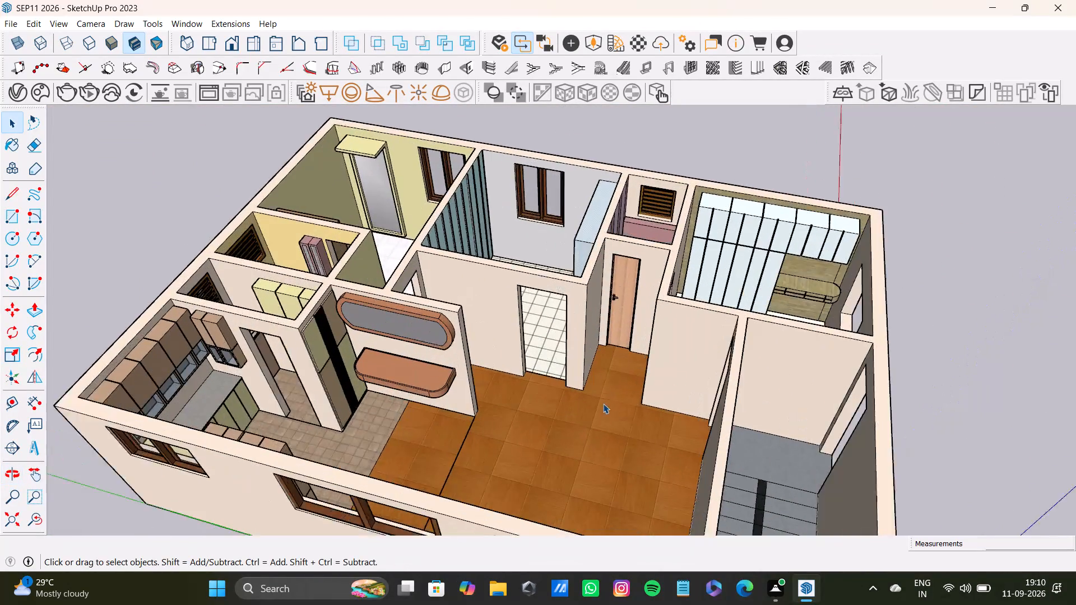
pyautogui.scroll(-7, 603, 405)
pyautogui.moveTo(600, 429); pyautogui.dragTo(614, 263, button='middle')
pyautogui.scroll(1, 576, 356)
pyautogui.click(599, 511)
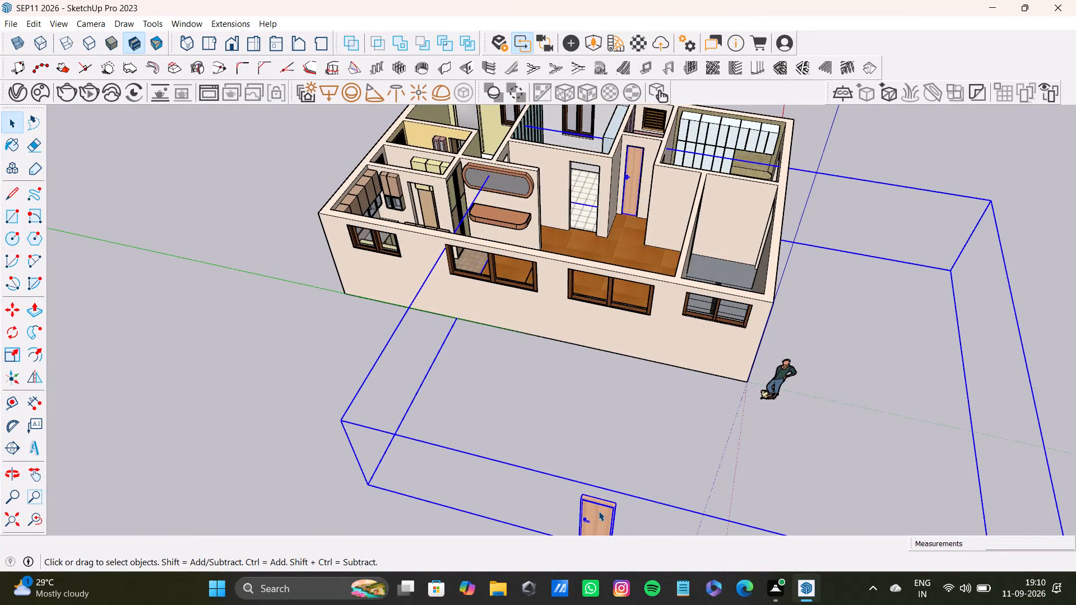
pyautogui.press('m')
pyautogui.click(584, 498)
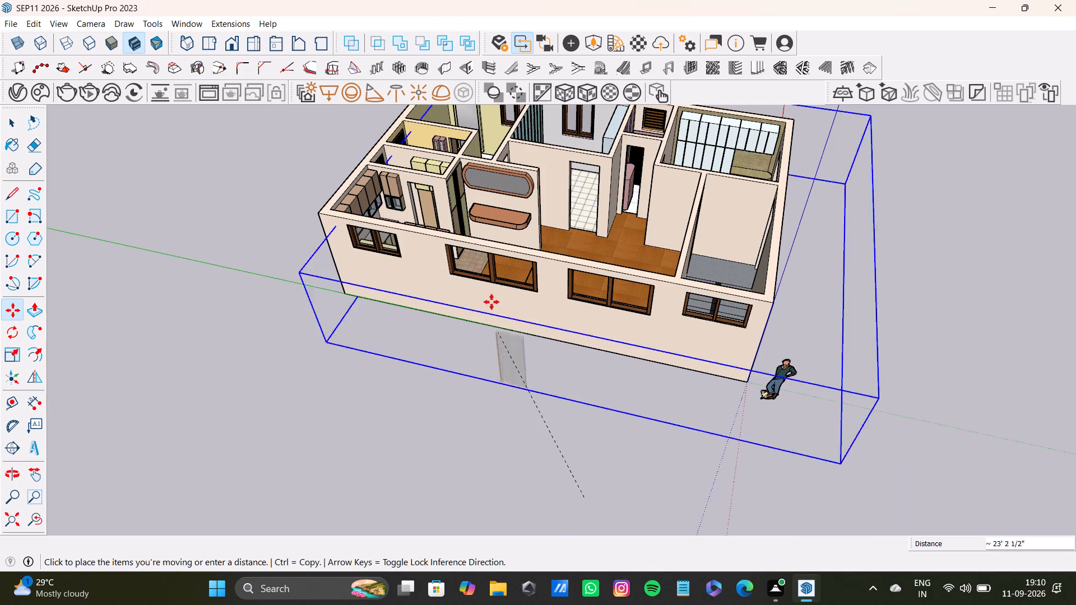
pyautogui.scroll(-4, 491, 299)
pyautogui.keyDown('shift'); pyautogui.moveTo(456, 171); pyautogui.dragTo(476, 290, button='middle'); pyautogui.keyUp('shift')
pyautogui.scroll(15, 476, 297)
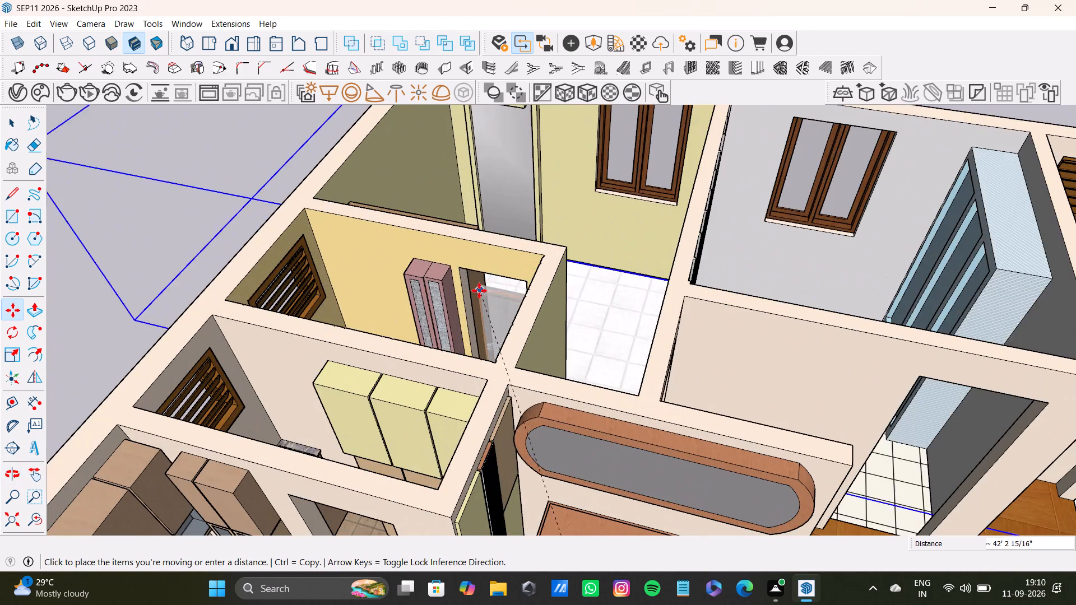
pyautogui.scroll(7, 476, 277)
pyautogui.moveTo(476, 277); pyautogui.dragTo(512, 300, button='middle')
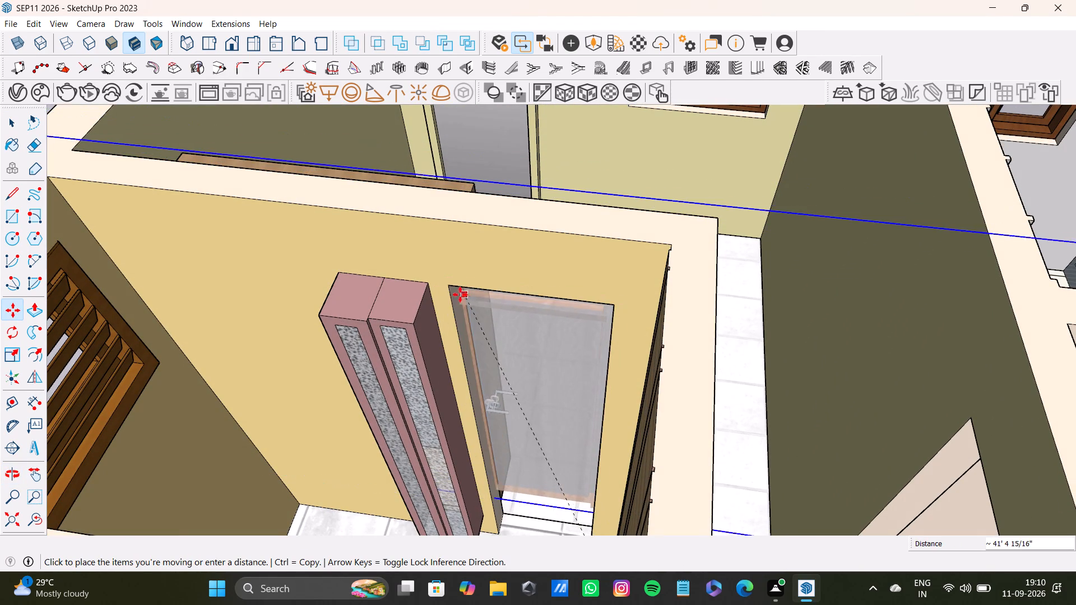
pyautogui.click(457, 291)
# Shift the door about 3 1/8" so its top corner meets the top corner of the yellow room's doorway.
pyautogui.scroll(5, 460, 302)
pyautogui.moveTo(460, 301); pyautogui.dragTo(477, 296, button='middle')
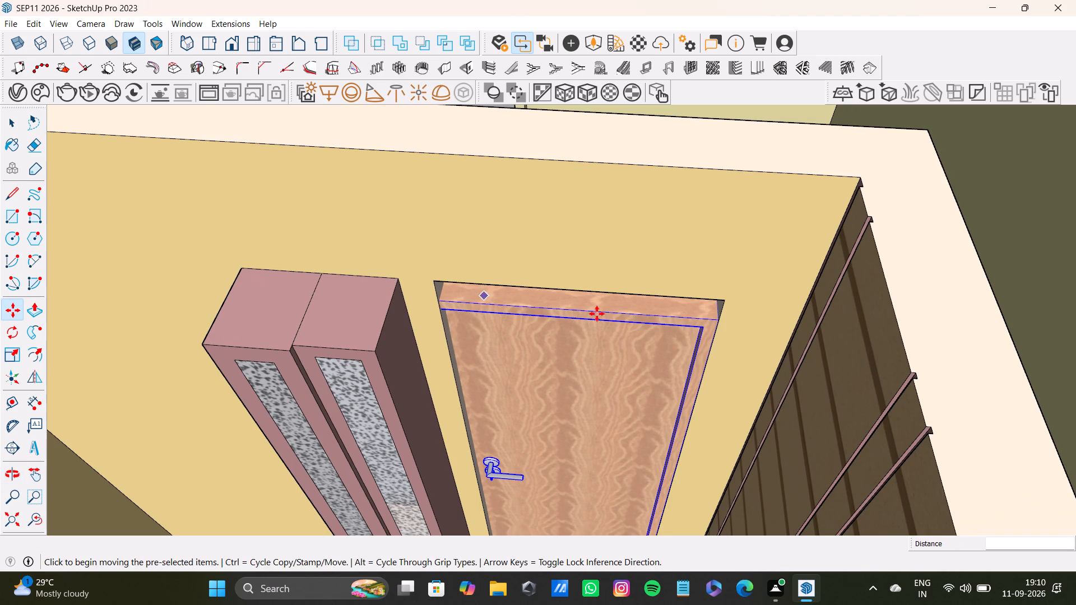
pyautogui.click(715, 322)
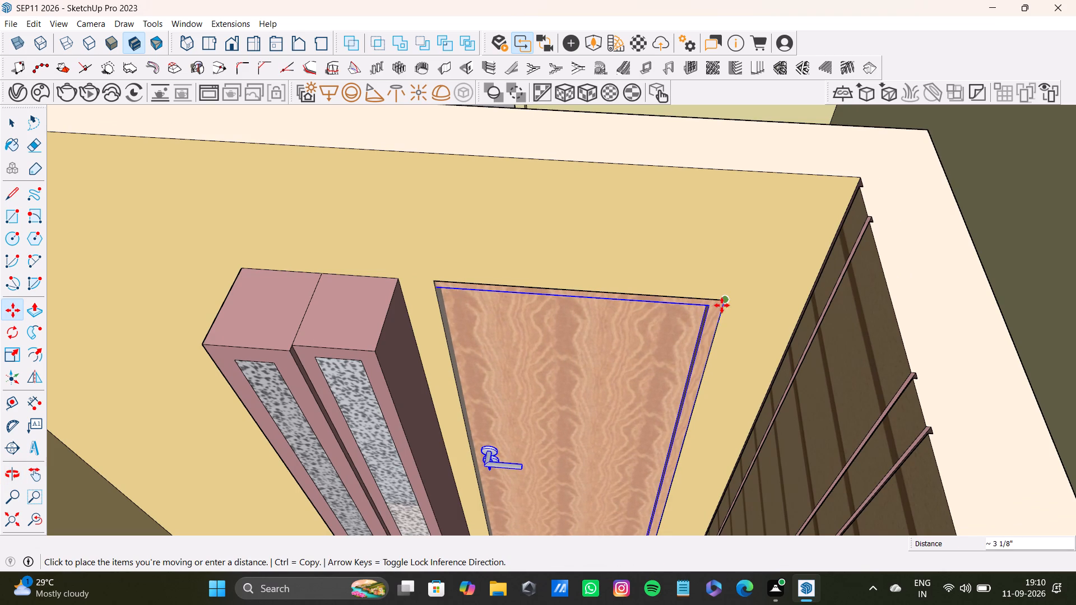
pyautogui.click(722, 305)
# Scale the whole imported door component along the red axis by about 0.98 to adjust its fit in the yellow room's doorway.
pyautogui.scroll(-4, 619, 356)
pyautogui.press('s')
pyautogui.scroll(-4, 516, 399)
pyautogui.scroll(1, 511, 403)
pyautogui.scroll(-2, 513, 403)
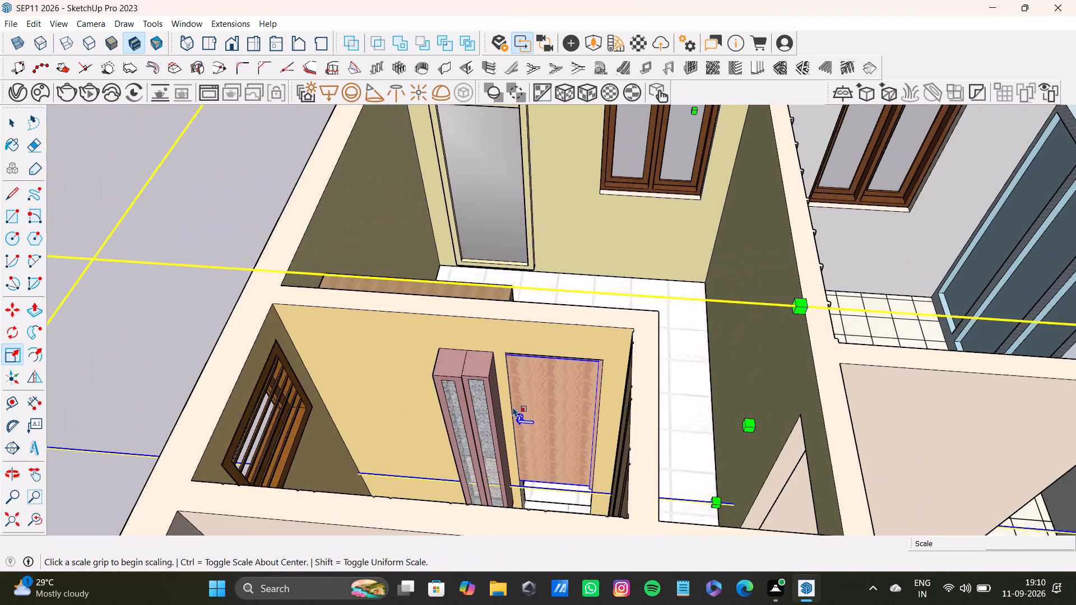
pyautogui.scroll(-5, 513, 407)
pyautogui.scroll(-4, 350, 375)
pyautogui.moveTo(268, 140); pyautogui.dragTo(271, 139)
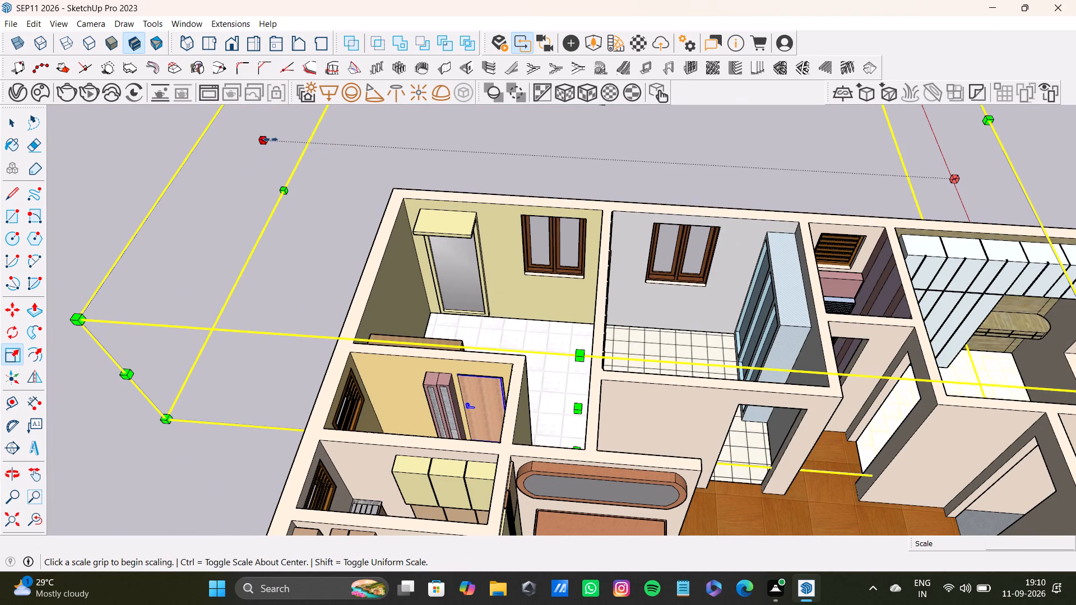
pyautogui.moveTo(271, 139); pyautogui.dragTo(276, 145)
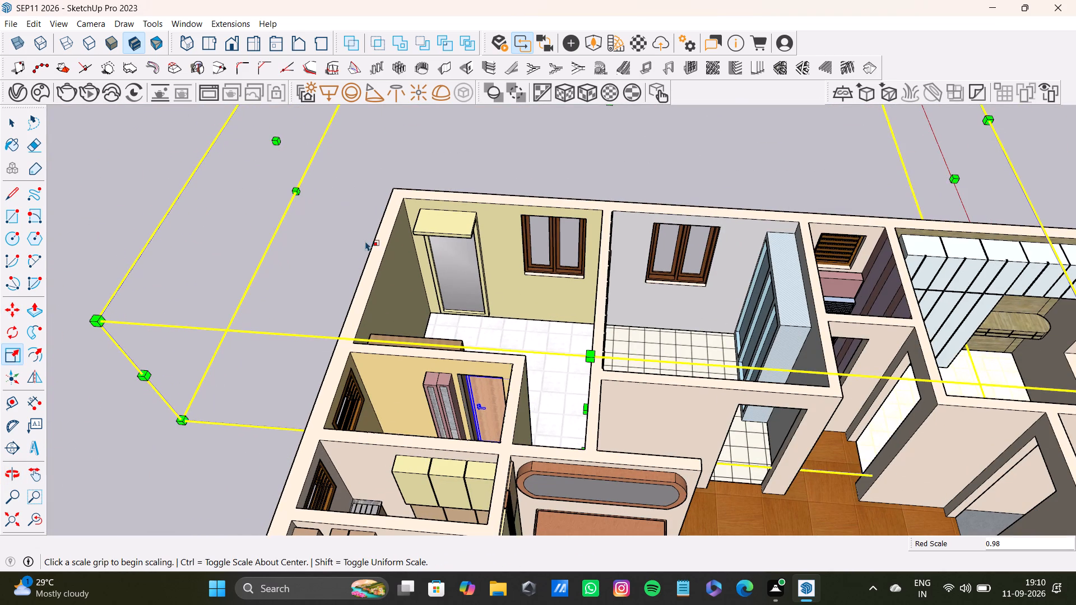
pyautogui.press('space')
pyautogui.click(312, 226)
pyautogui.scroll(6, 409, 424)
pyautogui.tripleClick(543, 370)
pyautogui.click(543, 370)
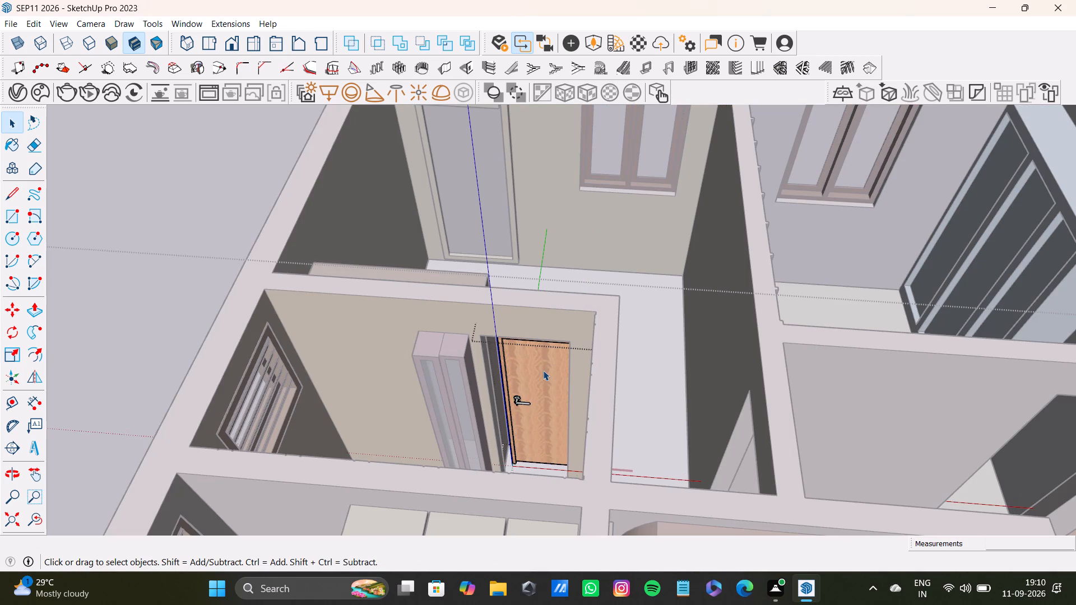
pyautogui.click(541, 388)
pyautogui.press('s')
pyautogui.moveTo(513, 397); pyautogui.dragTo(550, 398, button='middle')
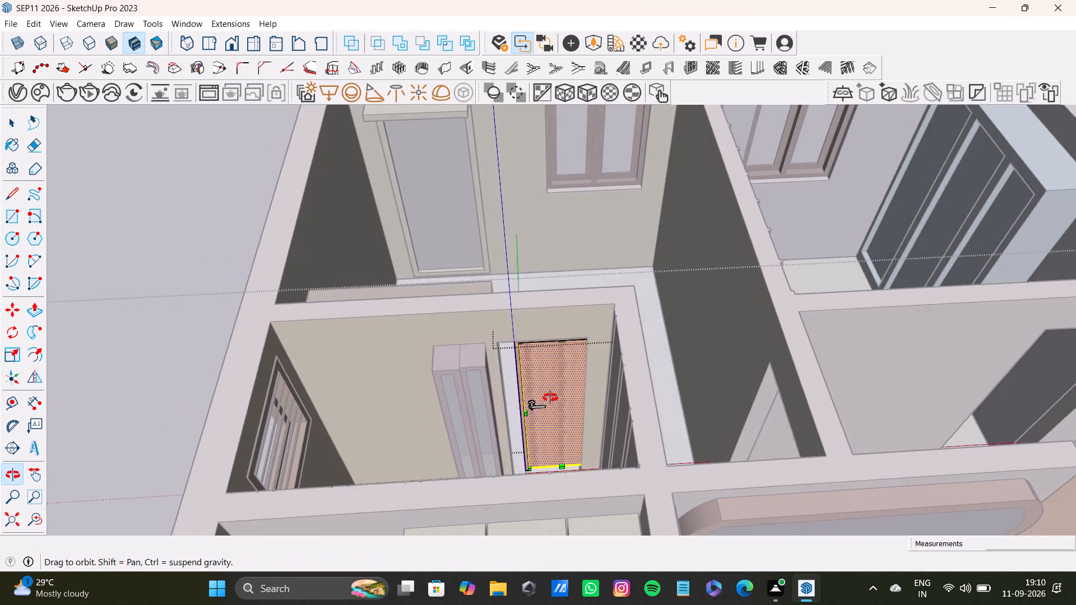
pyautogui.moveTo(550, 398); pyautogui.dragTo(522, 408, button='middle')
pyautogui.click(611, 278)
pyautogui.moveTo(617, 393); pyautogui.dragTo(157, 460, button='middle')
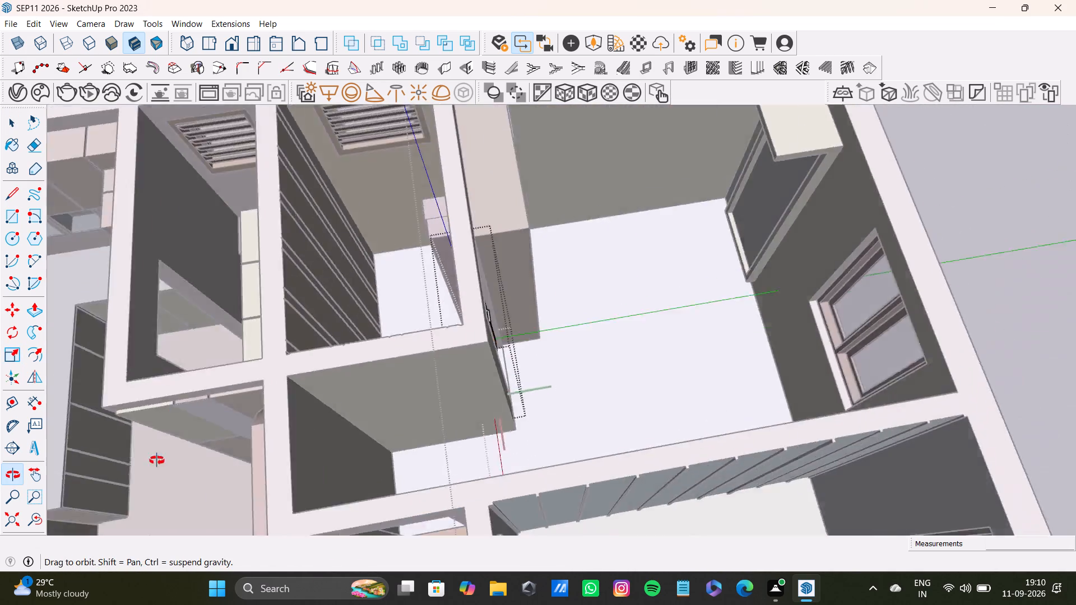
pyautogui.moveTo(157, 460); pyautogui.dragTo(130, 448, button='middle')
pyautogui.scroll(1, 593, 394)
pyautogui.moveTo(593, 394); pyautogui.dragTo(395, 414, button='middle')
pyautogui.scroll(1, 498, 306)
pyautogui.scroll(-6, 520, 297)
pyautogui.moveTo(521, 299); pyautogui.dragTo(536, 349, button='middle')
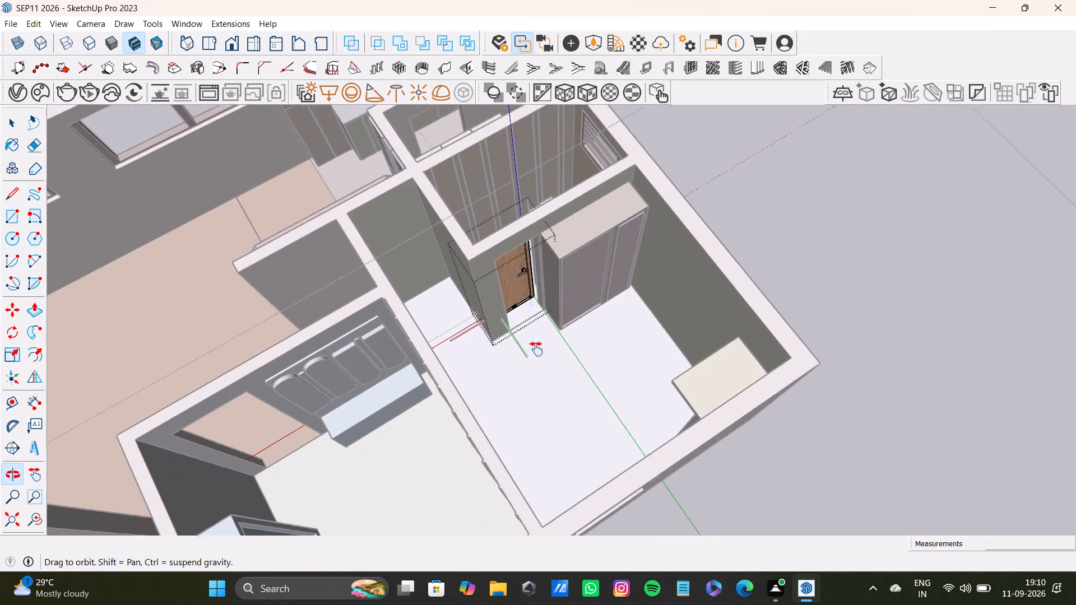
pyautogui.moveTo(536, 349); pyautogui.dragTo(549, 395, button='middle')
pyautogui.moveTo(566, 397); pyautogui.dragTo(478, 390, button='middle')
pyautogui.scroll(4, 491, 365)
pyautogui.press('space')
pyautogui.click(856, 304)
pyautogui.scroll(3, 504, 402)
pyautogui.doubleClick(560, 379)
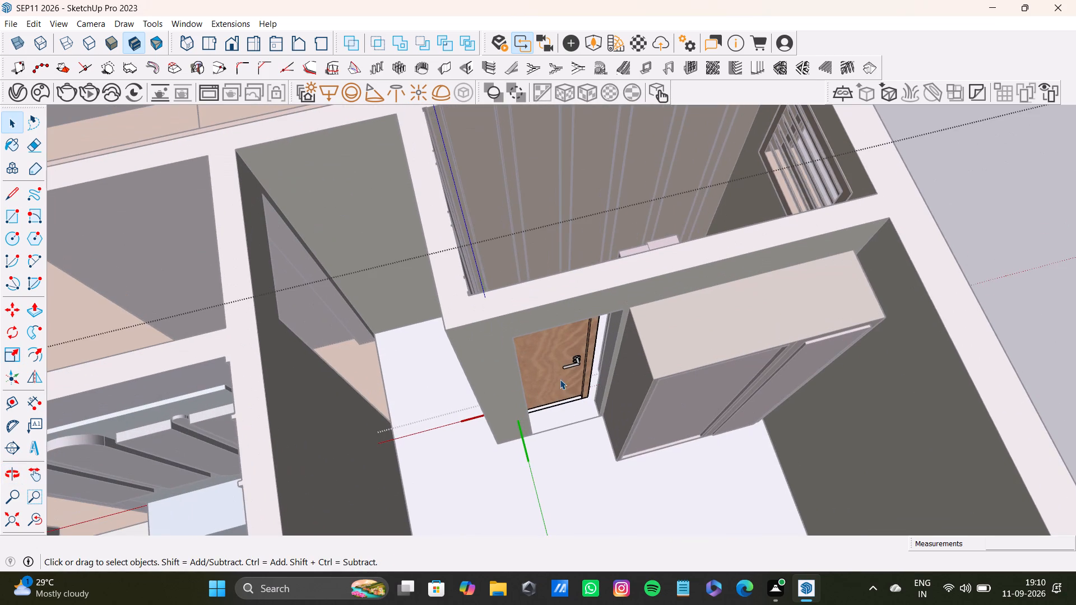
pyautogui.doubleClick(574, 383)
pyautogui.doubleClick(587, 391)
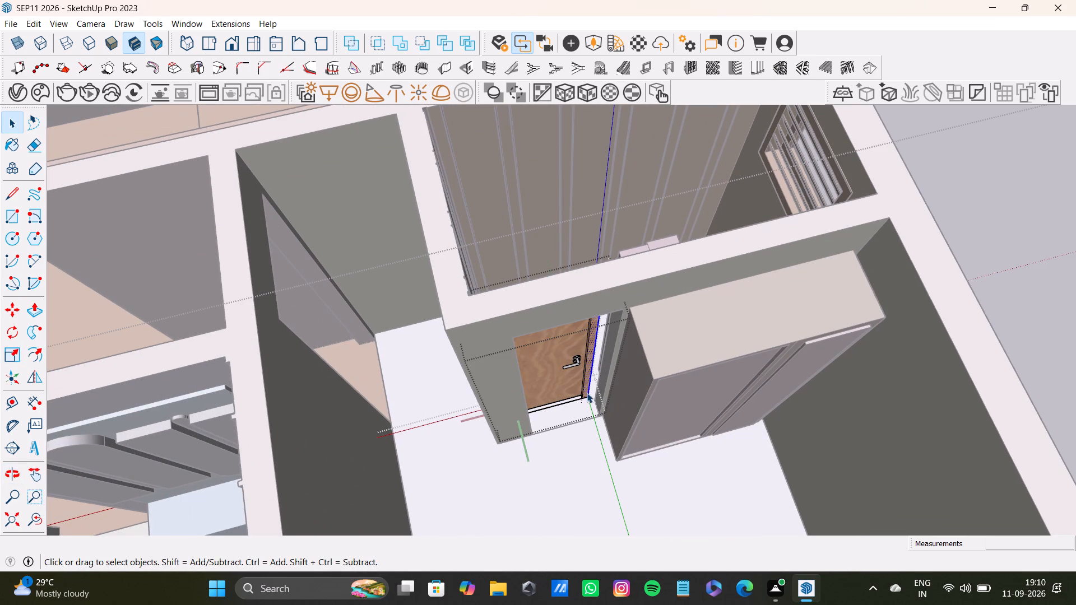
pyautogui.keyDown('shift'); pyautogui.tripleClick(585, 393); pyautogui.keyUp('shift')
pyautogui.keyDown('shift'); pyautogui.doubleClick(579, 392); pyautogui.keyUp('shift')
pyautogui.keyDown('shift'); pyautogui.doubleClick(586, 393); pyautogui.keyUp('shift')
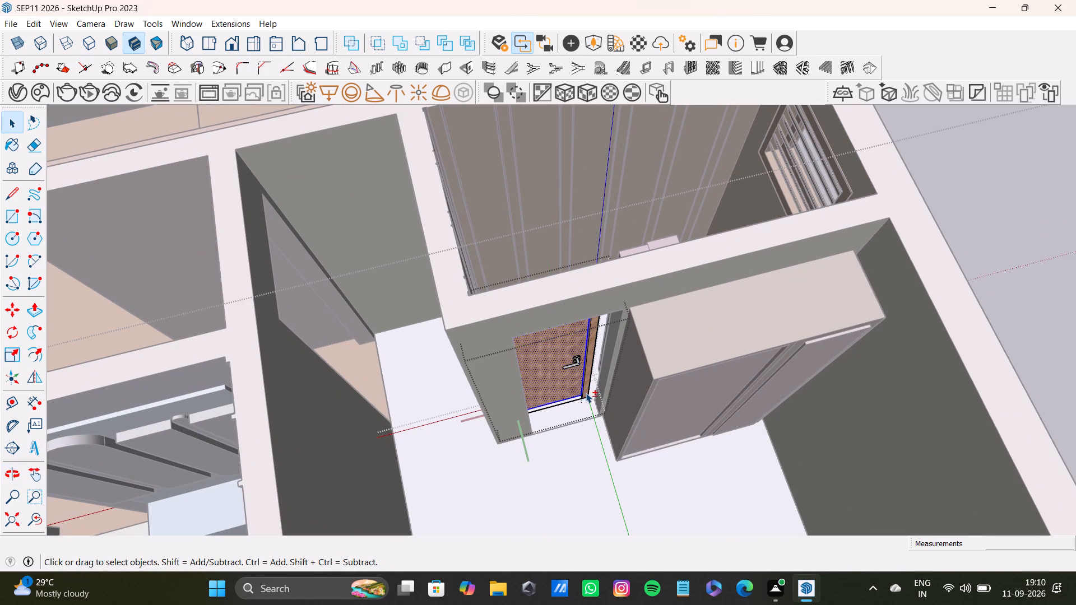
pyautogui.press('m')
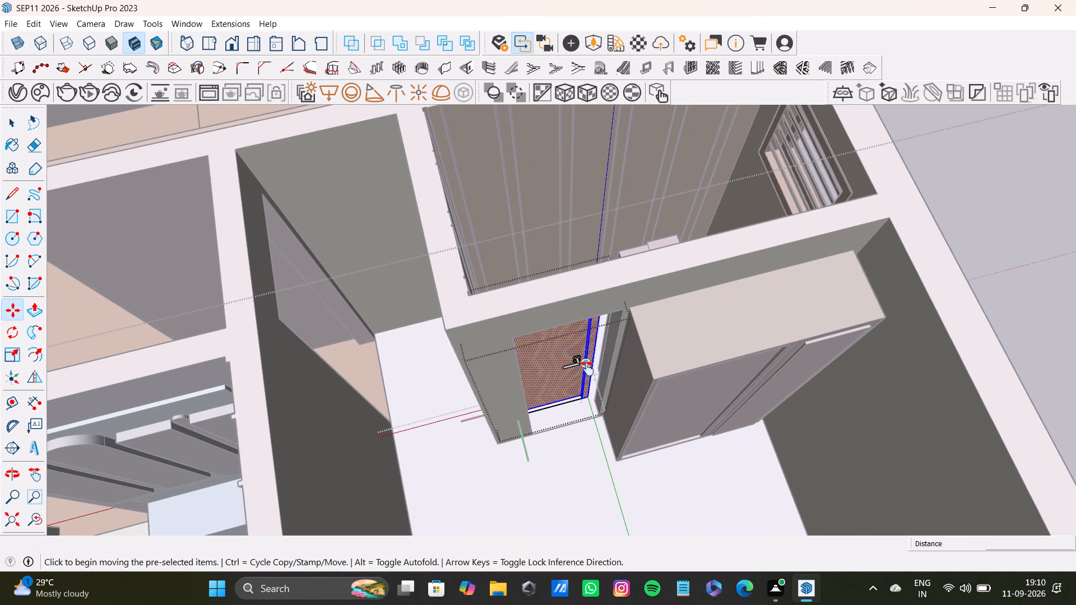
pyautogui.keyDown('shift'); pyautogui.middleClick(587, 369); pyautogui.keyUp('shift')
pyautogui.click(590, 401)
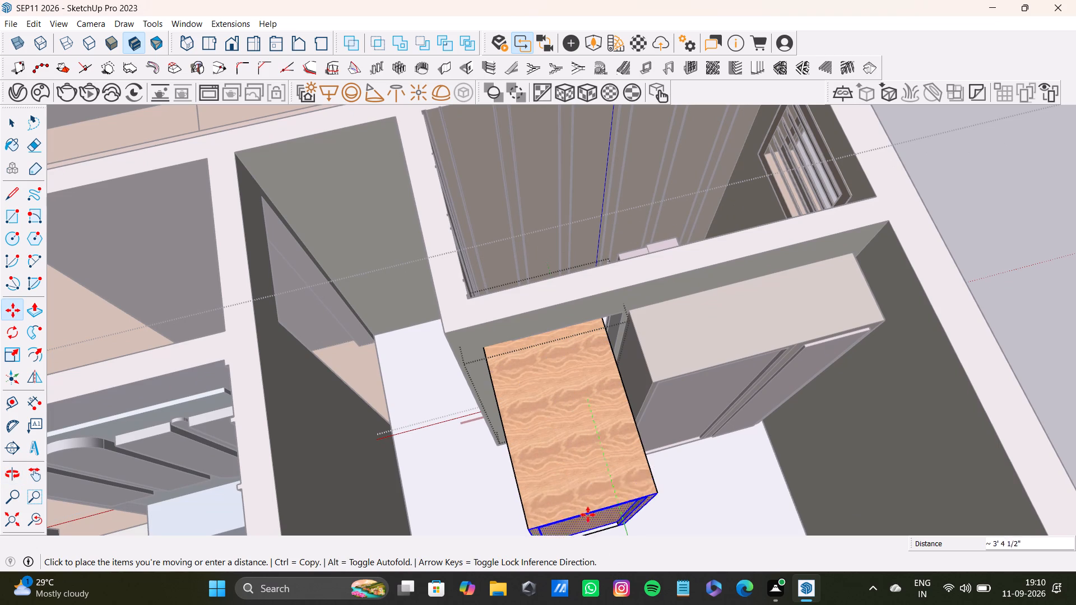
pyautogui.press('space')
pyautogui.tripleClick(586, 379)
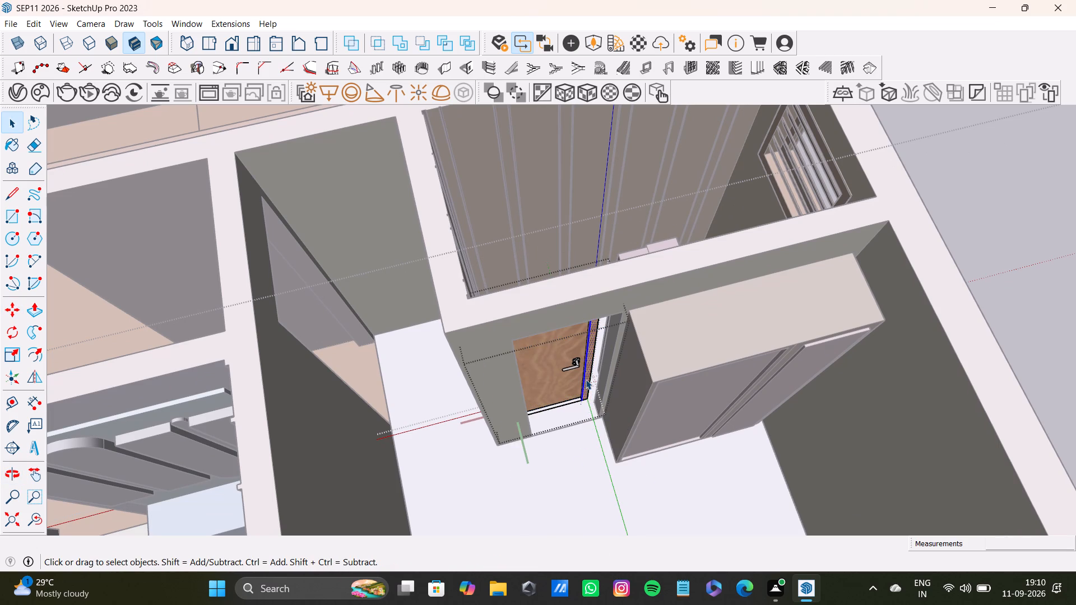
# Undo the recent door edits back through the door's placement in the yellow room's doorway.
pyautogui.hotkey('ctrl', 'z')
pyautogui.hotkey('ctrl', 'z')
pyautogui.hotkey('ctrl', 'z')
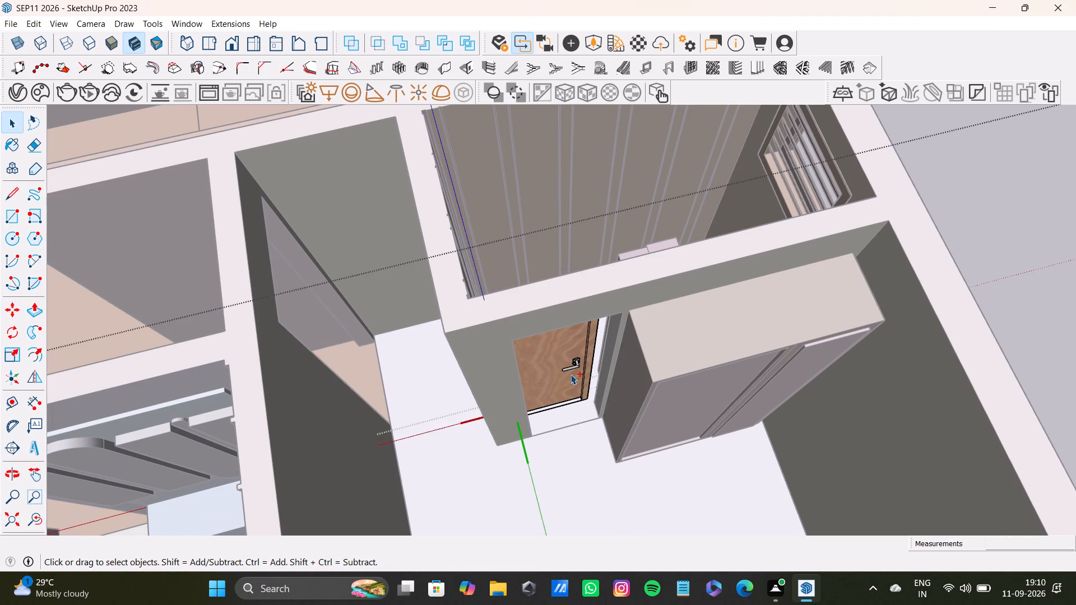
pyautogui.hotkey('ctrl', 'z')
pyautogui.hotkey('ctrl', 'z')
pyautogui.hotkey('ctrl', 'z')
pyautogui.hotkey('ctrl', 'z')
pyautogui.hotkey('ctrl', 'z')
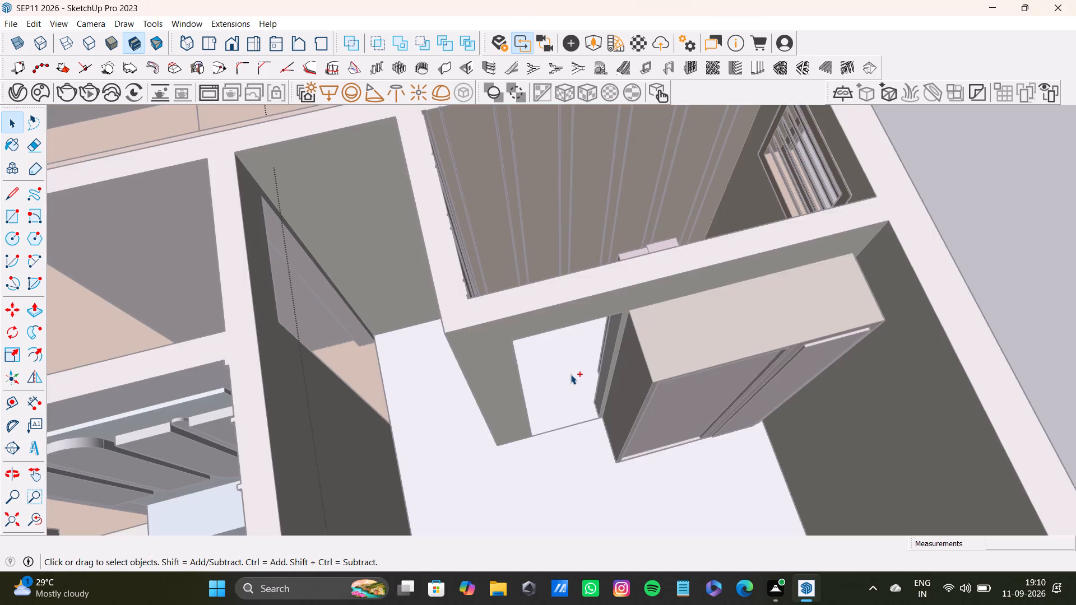
# Open the door outside the house for editing and move all its parts into the yellow room's doorway, at the opening's bottom corner.
pyautogui.scroll(-12, 570, 374)
pyautogui.scroll(-4, 380, 327)
pyautogui.keyDown('shift'); pyautogui.moveTo(369, 337); pyautogui.dragTo(486, 308, button='middle'); pyautogui.keyUp('shift')
pyautogui.moveTo(349, 390); pyautogui.dragTo(599, 369, button='middle')
pyautogui.scroll(6, 570, 418)
pyautogui.moveTo(562, 431); pyautogui.dragTo(587, 427, button='middle')
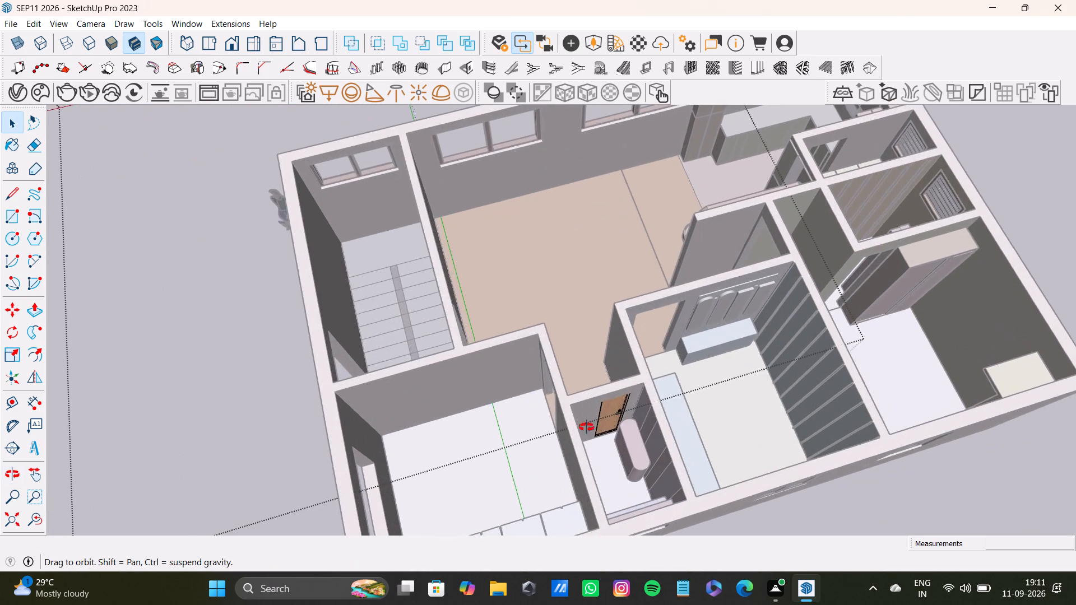
pyautogui.moveTo(587, 427); pyautogui.dragTo(949, 410, button='middle')
pyautogui.moveTo(619, 342); pyautogui.dragTo(800, 312, button='middle')
pyautogui.keyDown('shift'); pyautogui.scroll(1, 800, 312); pyautogui.keyUp('shift')
pyautogui.keyDown('shift'); pyautogui.scroll(-7, 755, 324); pyautogui.keyUp('shift')
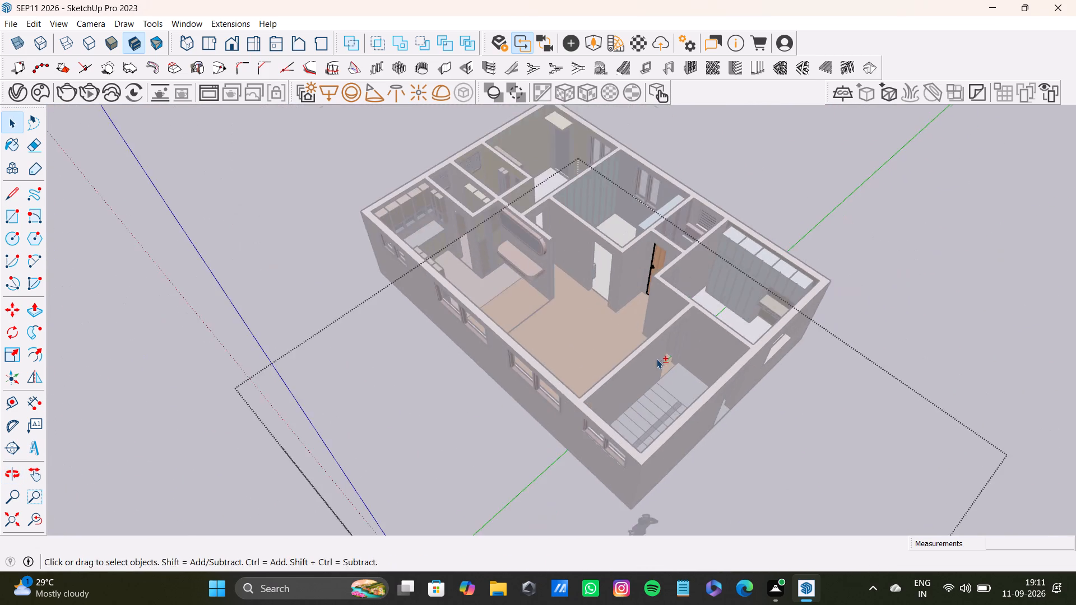
pyautogui.keyDown('shift'); pyautogui.moveTo(656, 359); pyautogui.dragTo(685, 271, button='middle'); pyautogui.keyUp('shift')
pyautogui.keyDown('shift'); pyautogui.scroll(-1, 572, 381); pyautogui.keyUp('shift')
pyautogui.moveTo(429, 450); pyautogui.dragTo(540, 419, button='middle')
pyautogui.scroll(-1, 573, 433)
pyautogui.scroll(5, 573, 433)
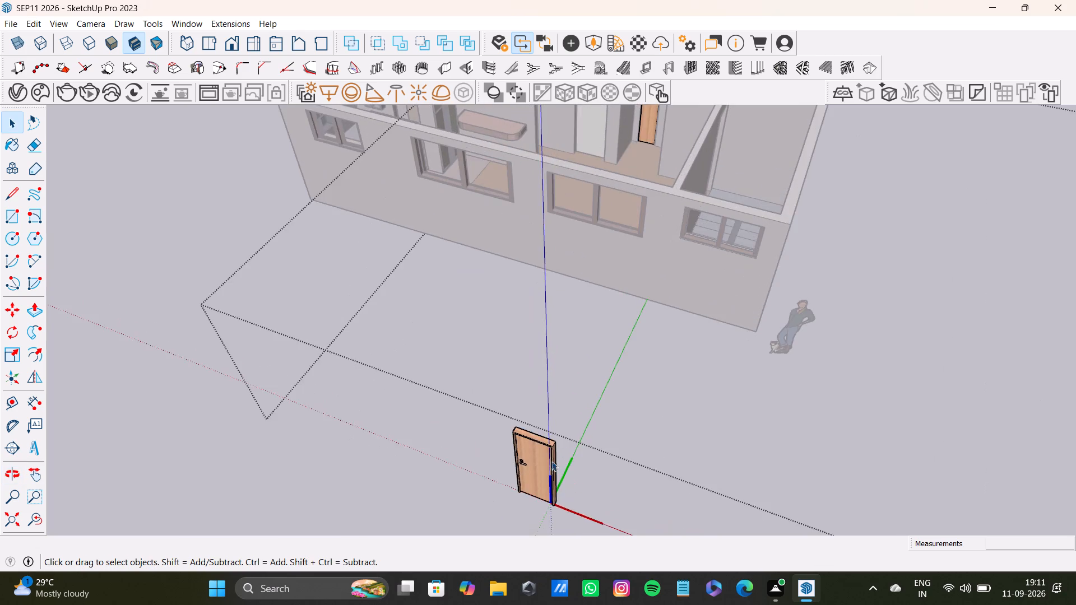
pyautogui.moveTo(551, 461); pyautogui.dragTo(609, 432, button='middle')
pyautogui.scroll(3, 592, 429)
pyautogui.doubleClick(620, 412)
pyautogui.doubleClick(620, 412)
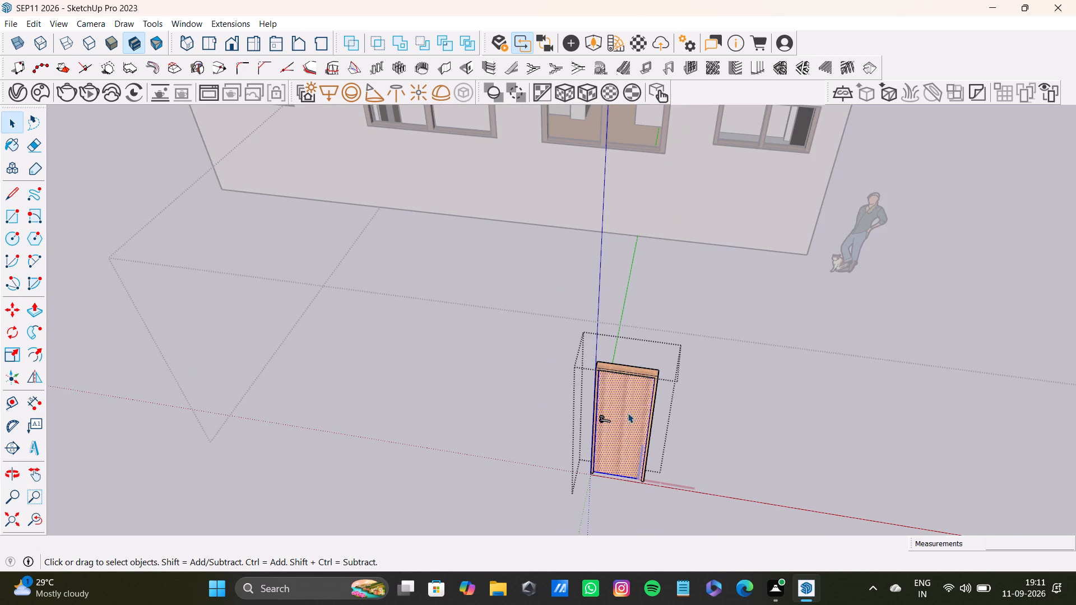
pyautogui.keyDown('shift'); pyautogui.doubleClick(643, 371); pyautogui.keyUp('shift')
pyautogui.keyDown('shift'); pyautogui.moveTo(644, 371); pyautogui.dragTo(646, 376); pyautogui.keyUp('shift')
pyautogui.keyDown('shift'); pyautogui.doubleClick(650, 386); pyautogui.keyUp('shift')
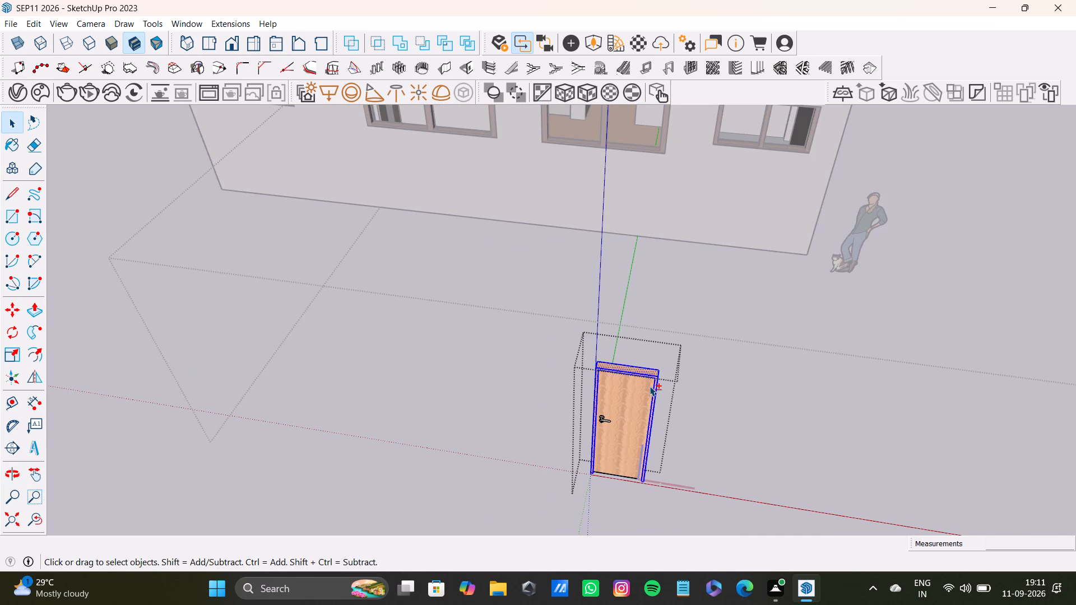
pyautogui.keyDown('shift'); pyautogui.moveTo(553, 305); pyautogui.dragTo(732, 539); pyautogui.keyUp('shift')
pyautogui.moveTo(531, 302); pyautogui.dragTo(793, 601)
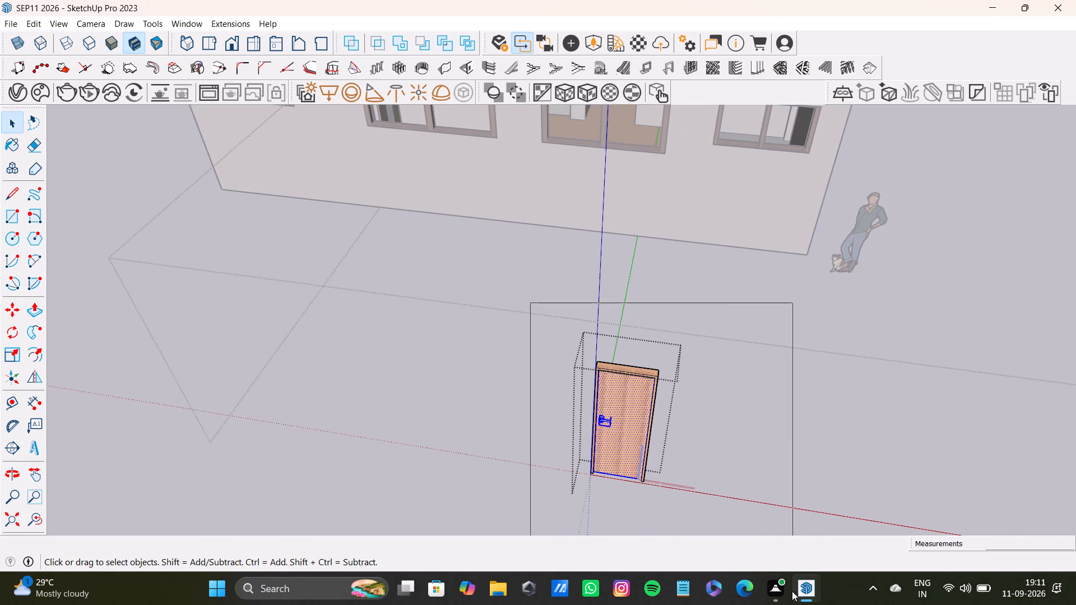
pyautogui.press('m')
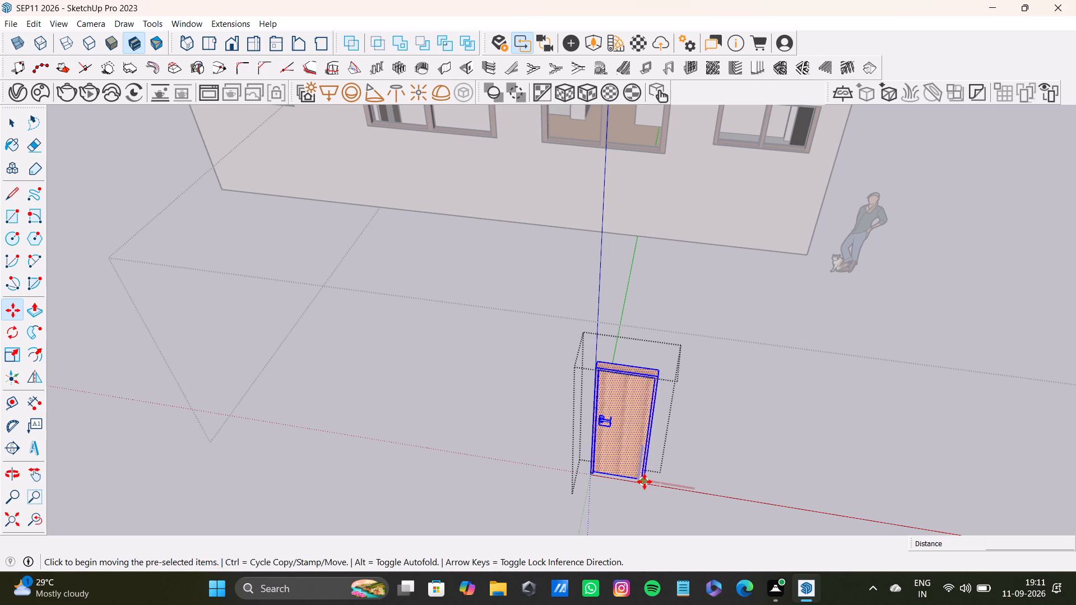
pyautogui.click(644, 482)
pyautogui.scroll(-4, 438, 86)
pyautogui.keyDown('shift'); pyautogui.moveTo(488, 159); pyautogui.dragTo(553, 477, button='middle'); pyautogui.keyUp('shift')
pyautogui.scroll(2, 520, 342)
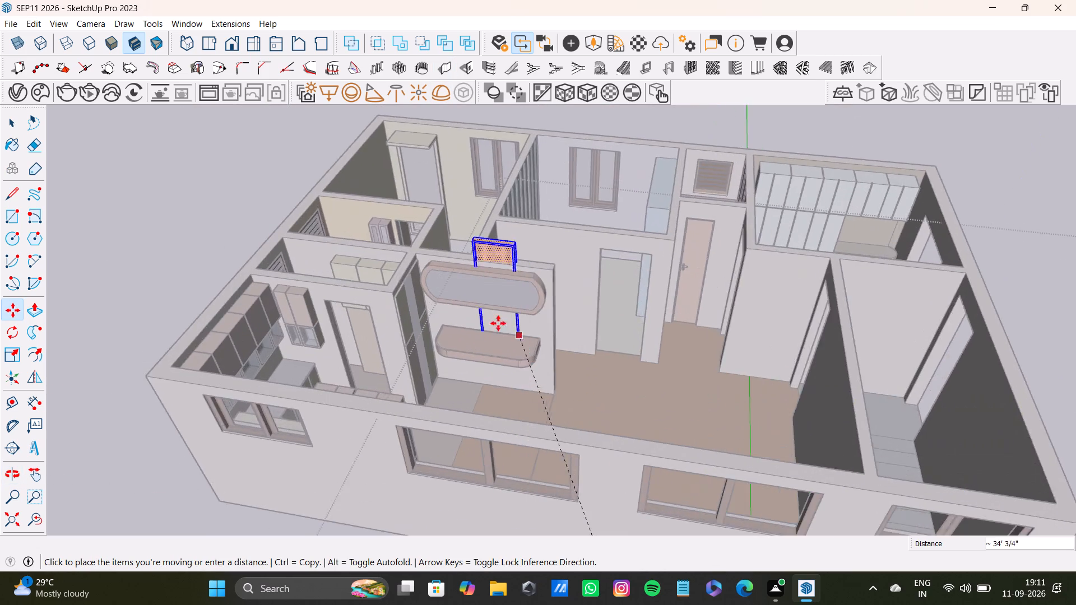
pyautogui.scroll(6, 498, 323)
pyautogui.moveTo(378, 272); pyautogui.dragTo(558, 415, button='middle')
pyautogui.scroll(4, 299, 310)
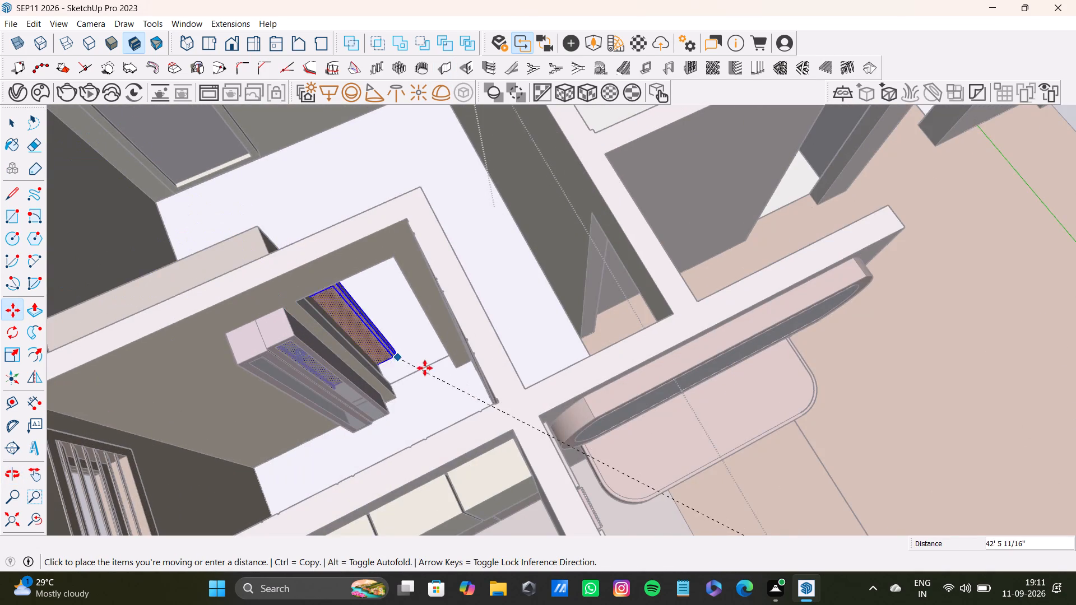
pyautogui.scroll(8, 426, 368)
pyautogui.moveTo(453, 370); pyautogui.dragTo(478, 330, button='middle')
pyautogui.scroll(1, 469, 359)
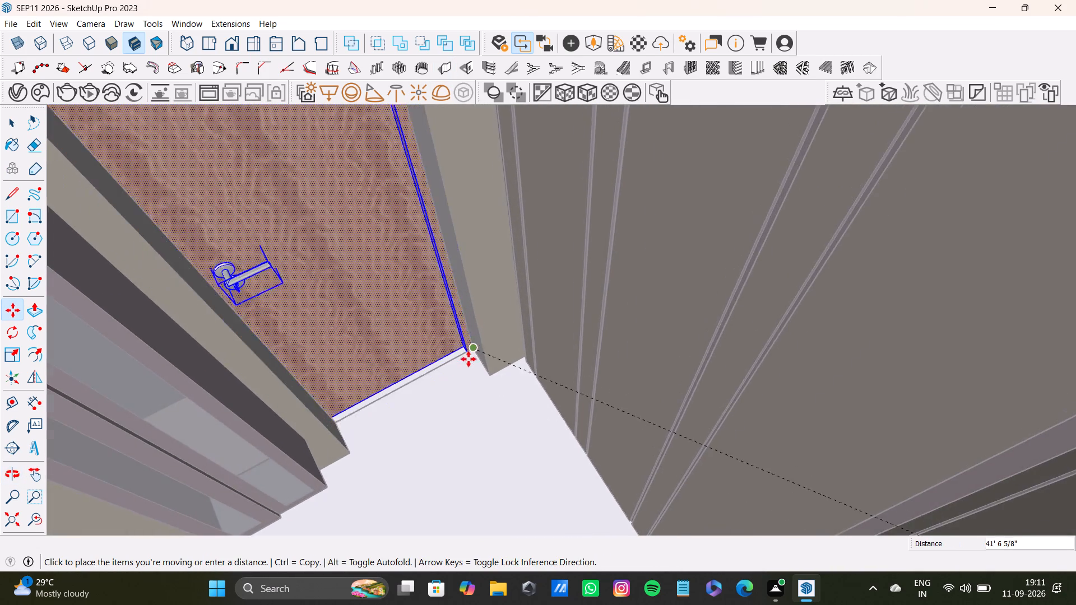
pyautogui.scroll(4, 469, 359)
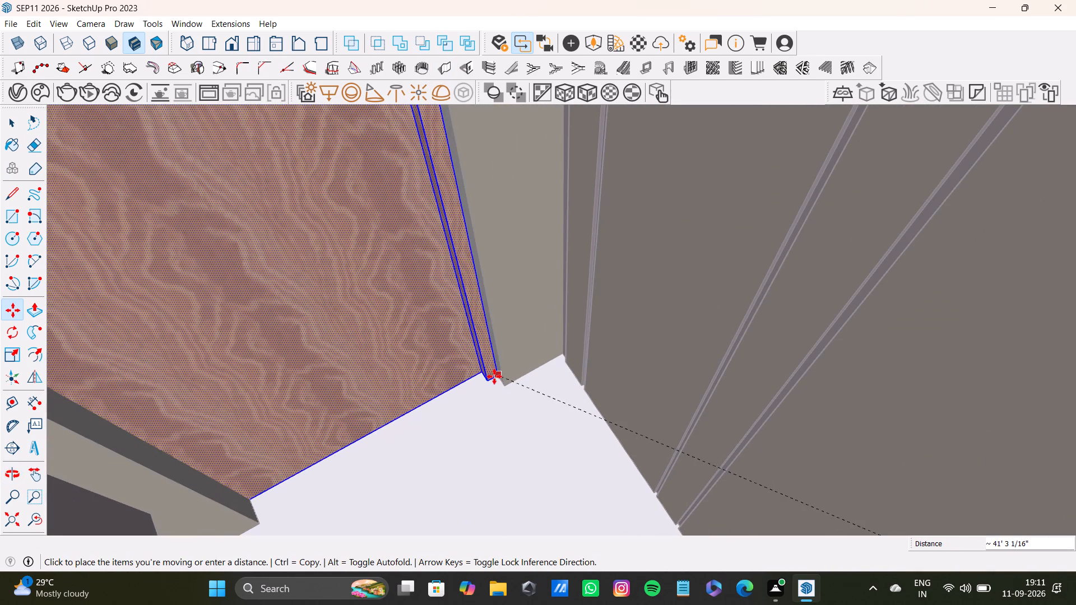
pyautogui.click(494, 376)
# Scale the door to fit the yellow room's doorway, with its width by about 0.88 and its height by about 1.33.
pyautogui.moveTo(491, 409); pyautogui.dragTo(384, 387, button='middle')
pyautogui.keyDown('shift'); pyautogui.moveTo(382, 358); pyautogui.dragTo(508, 497, button='middle'); pyautogui.keyUp('shift')
pyautogui.keyDown('shift'); pyautogui.scroll(-1, 523, 487); pyautogui.keyUp('shift')
pyautogui.scroll(2, 564, 469)
pyautogui.scroll(-11, 298, 379)
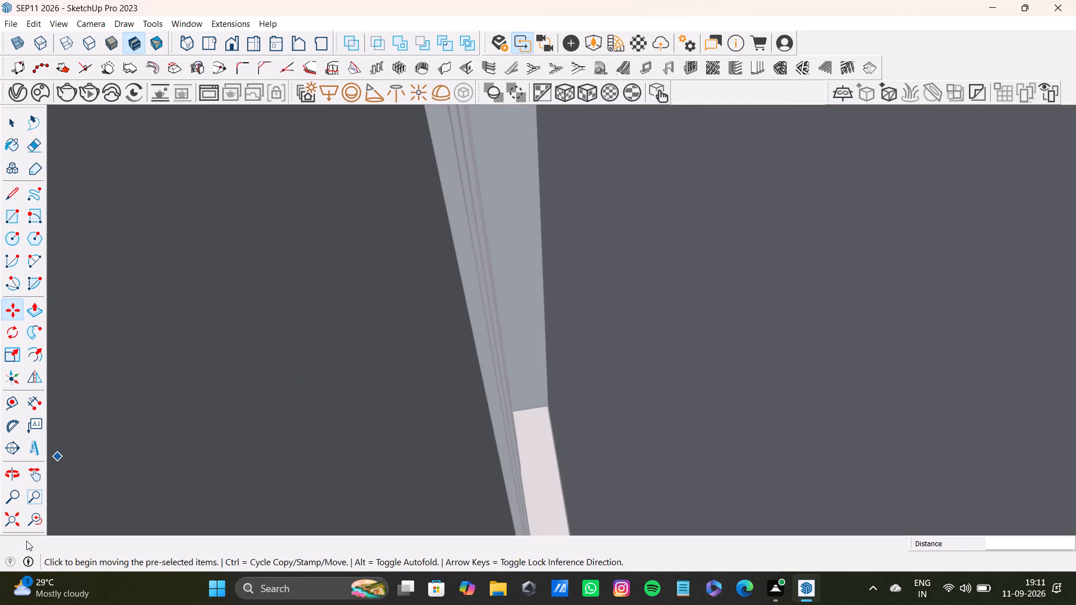
pyautogui.click(34, 527)
pyautogui.click(17, 521)
pyautogui.keyDown('shift'); pyautogui.moveTo(298, 399); pyautogui.dragTo(410, 463, button='middle'); pyautogui.keyUp('shift')
pyautogui.scroll(9, 476, 341)
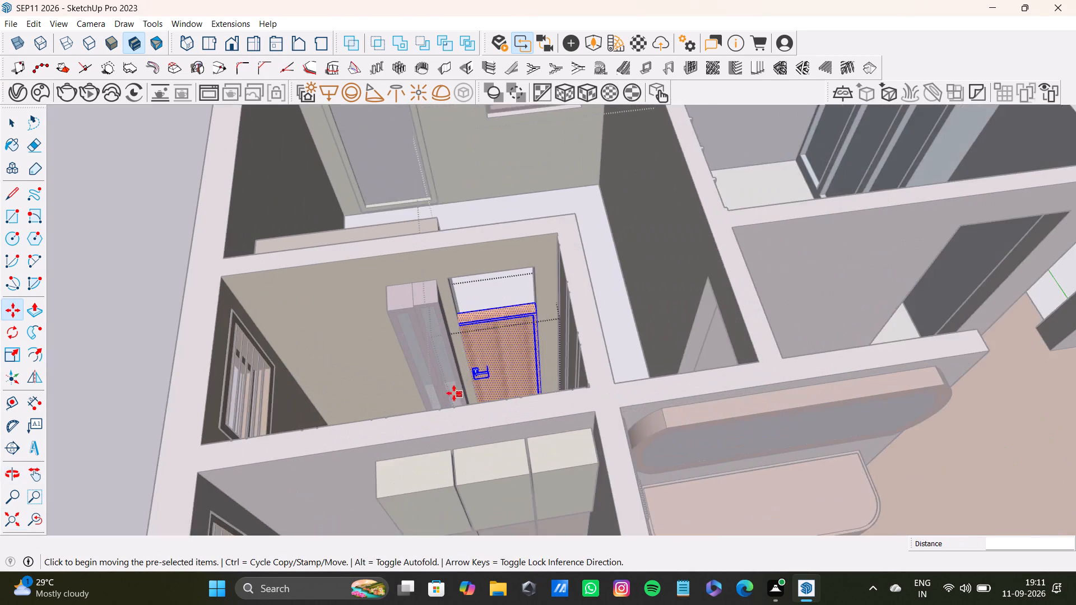
pyautogui.scroll(3, 454, 393)
pyautogui.press('s')
pyautogui.moveTo(470, 365); pyautogui.dragTo(459, 399, button='middle')
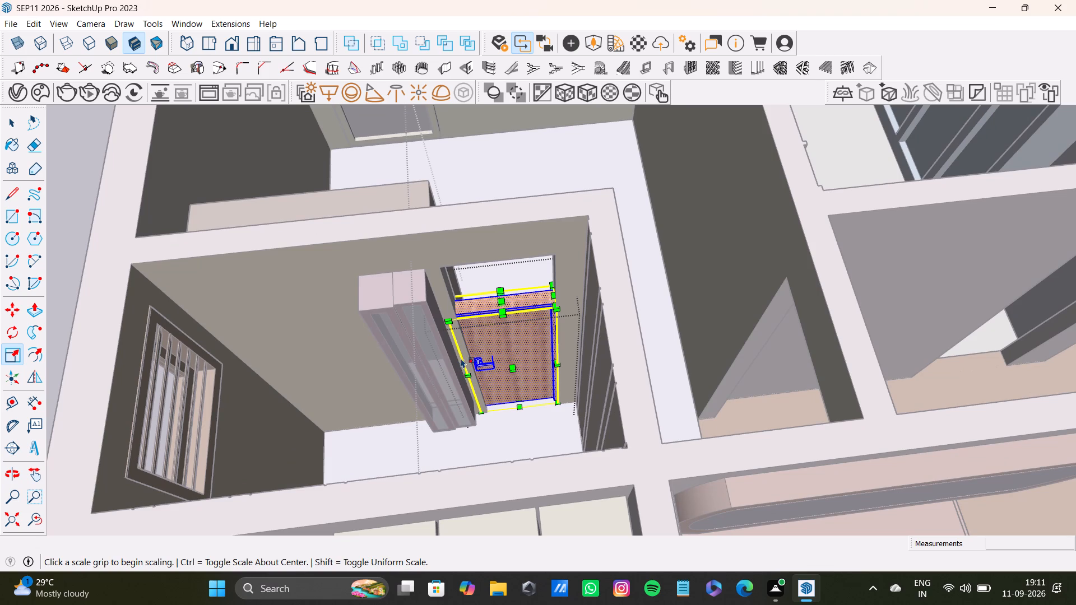
pyautogui.moveTo(464, 363); pyautogui.dragTo(475, 361)
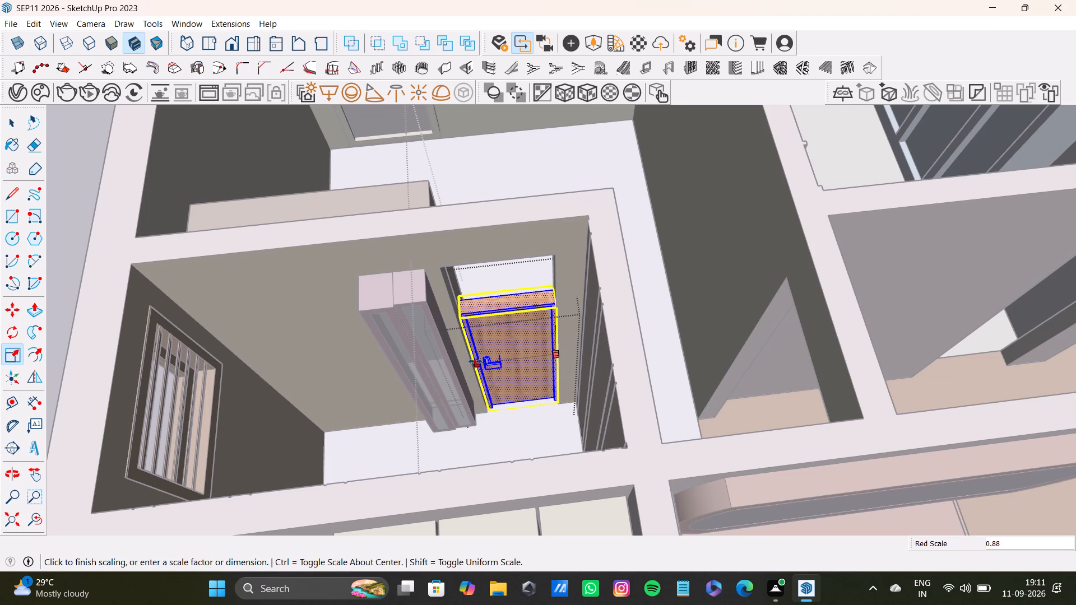
pyautogui.moveTo(475, 361); pyautogui.dragTo(474, 362)
pyautogui.moveTo(503, 302); pyautogui.dragTo(488, 251)
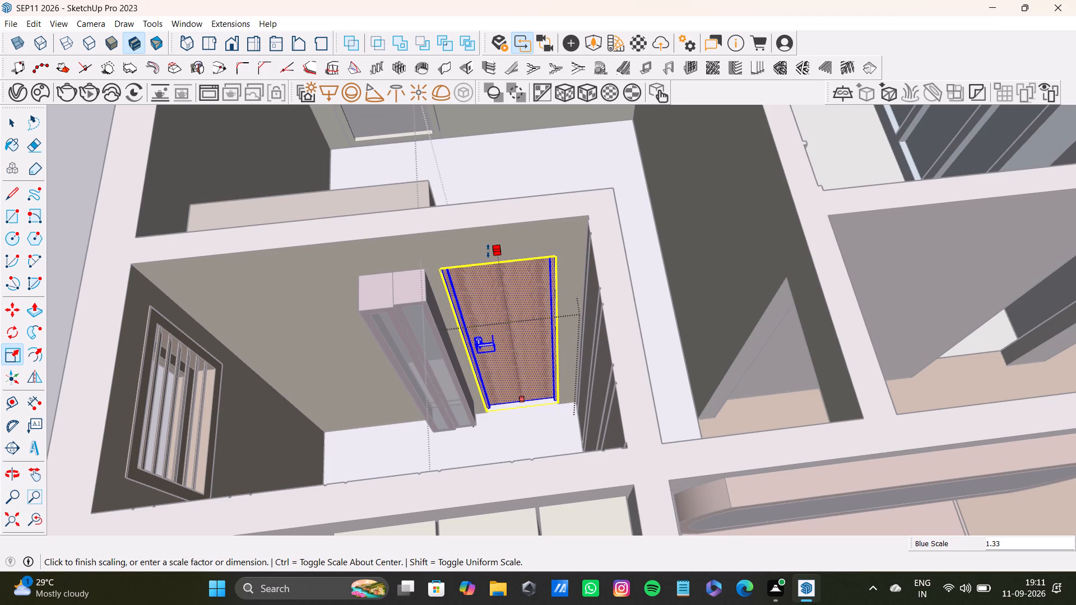
pyautogui.moveTo(488, 251); pyautogui.dragTo(488, 249)
# Scale the yellow room door's thickness by about 0.42, adjust its depth from the opposite face, and close the component.
pyautogui.moveTo(510, 351); pyautogui.dragTo(509, 340)
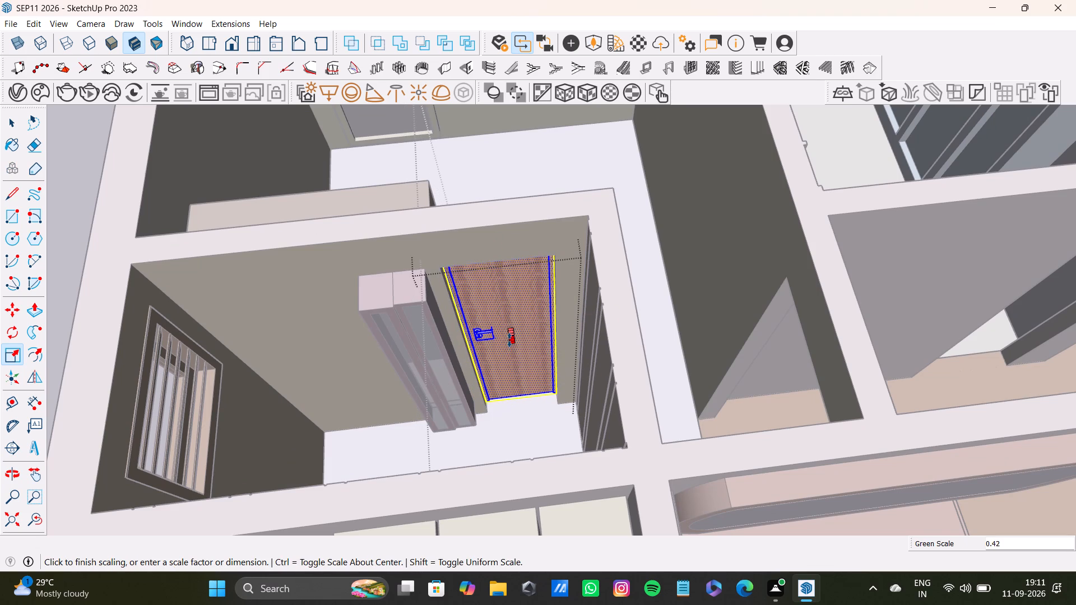
pyautogui.moveTo(509, 340); pyautogui.dragTo(509, 342)
pyautogui.moveTo(515, 341); pyautogui.dragTo(57, 336, button='middle')
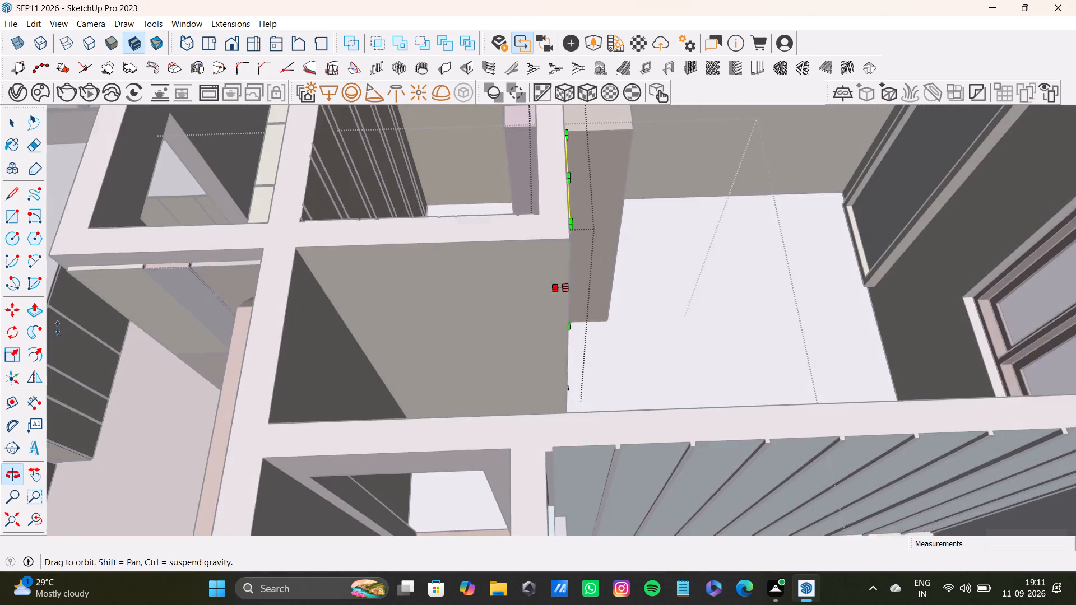
pyautogui.moveTo(498, 267); pyautogui.dragTo(219, 273, button='middle')
pyautogui.scroll(2, 597, 284)
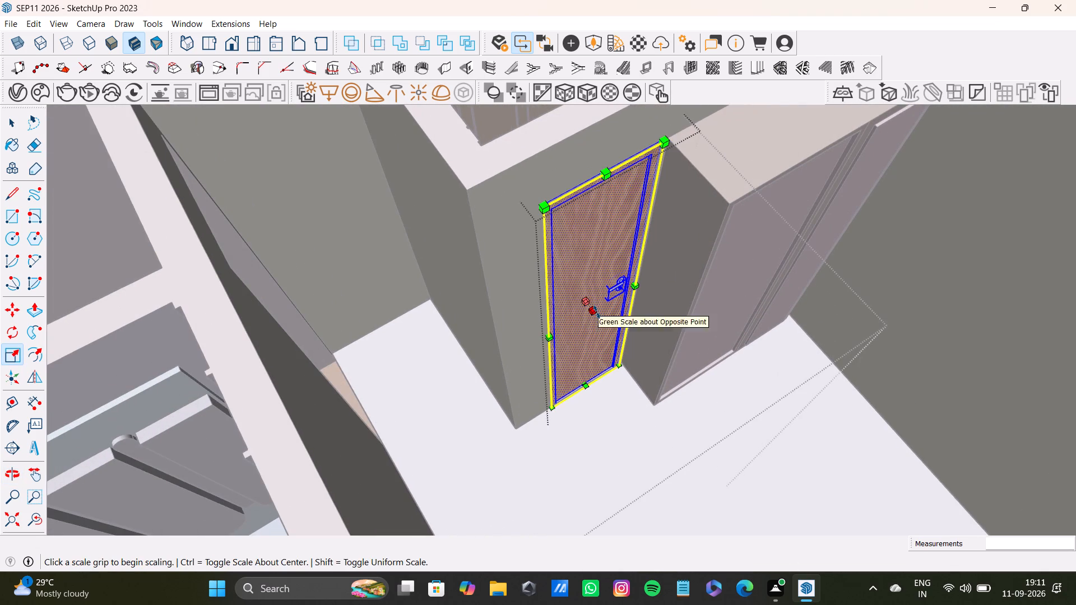
pyautogui.moveTo(597, 312); pyautogui.dragTo(592, 300)
pyautogui.scroll(-10, 586, 313)
pyautogui.press('space')
pyautogui.press('space')
pyautogui.click(786, 198)
pyautogui.scroll(5, 544, 324)
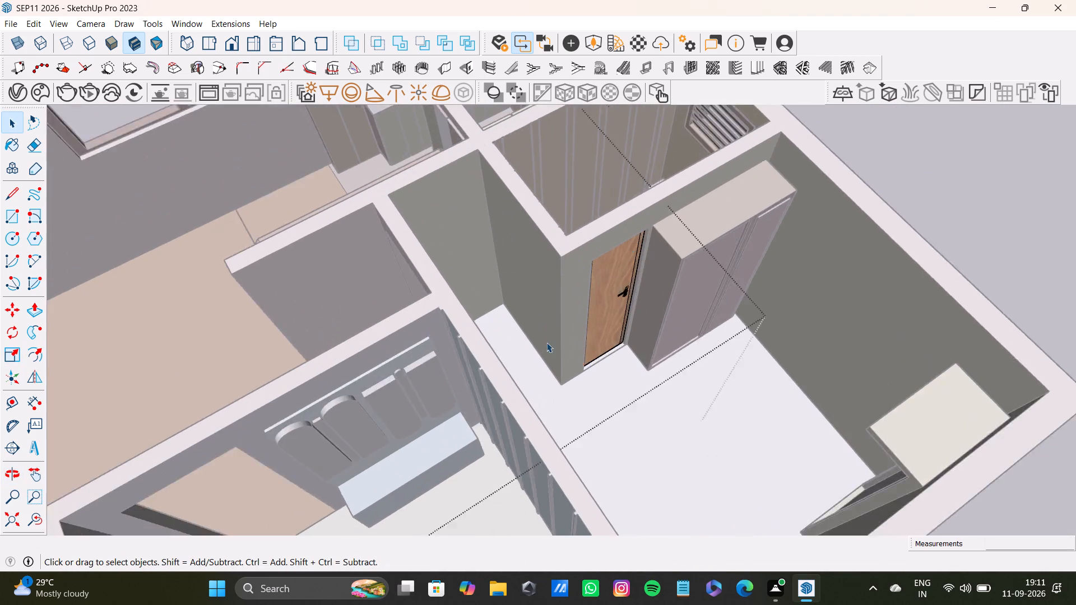
pyautogui.scroll(2, 546, 342)
pyautogui.moveTo(582, 322); pyautogui.dragTo(407, 318, button='middle')
pyautogui.scroll(-8, 462, 319)
pyautogui.keyDown('shift'); pyautogui.moveTo(472, 336); pyautogui.dragTo(571, 331, button='middle'); pyautogui.keyUp('shift')
pyautogui.click(831, 300)
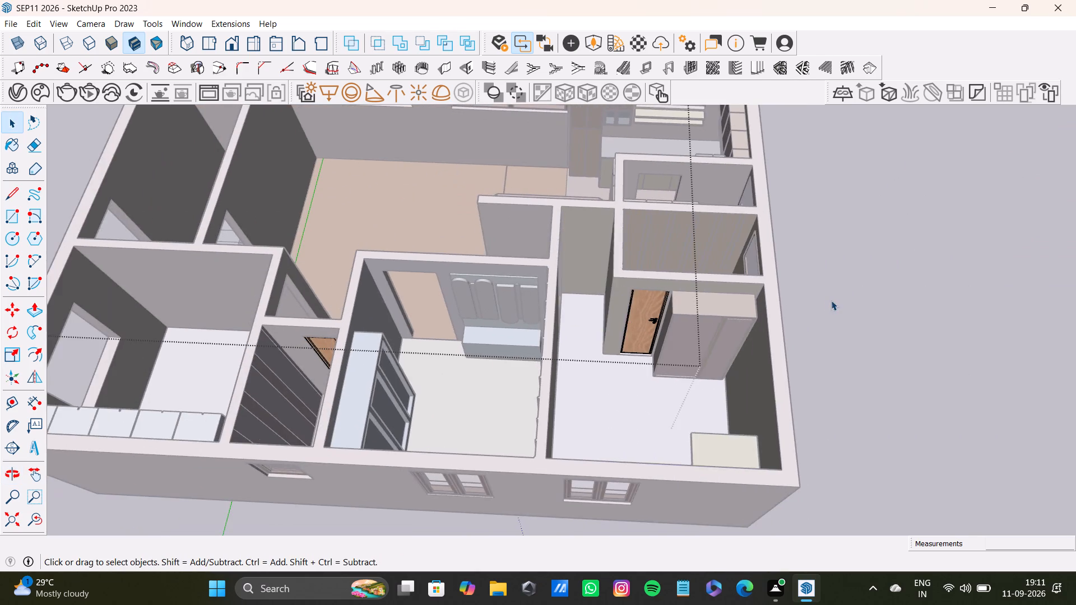
pyautogui.press('space')
# Start importing another file into the house model.
pyautogui.scroll(-8, 505, 303)
pyautogui.moveTo(602, 299); pyautogui.dragTo(811, 273, button='middle')
pyautogui.moveTo(463, 358); pyautogui.dragTo(625, 337, button='middle')
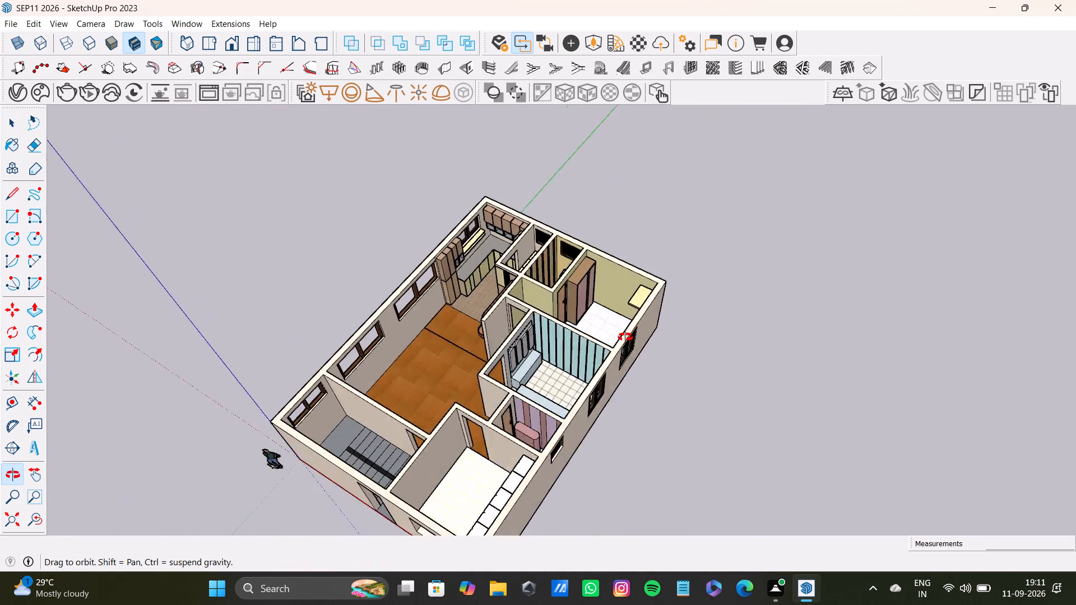
pyautogui.moveTo(625, 337); pyautogui.dragTo(777, 266, button='middle')
pyautogui.click(11, 26)
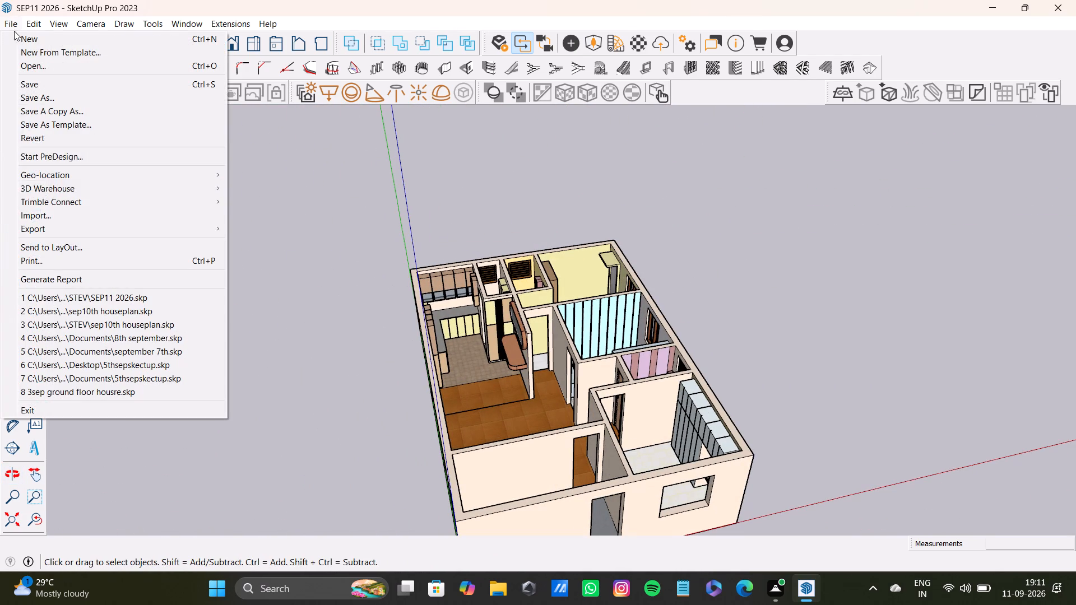
pyautogui.click(48, 221)
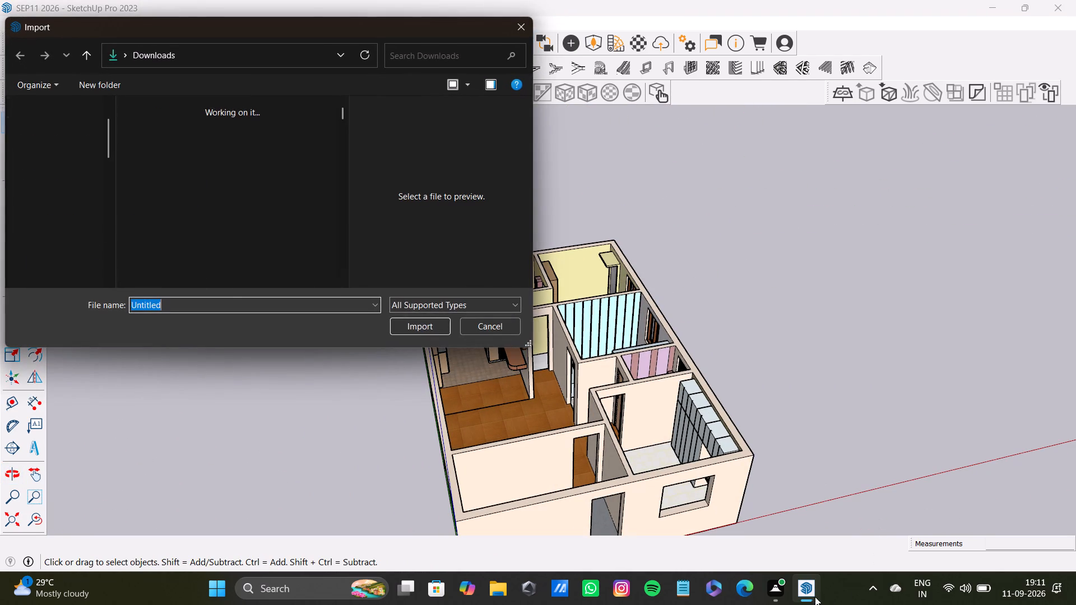
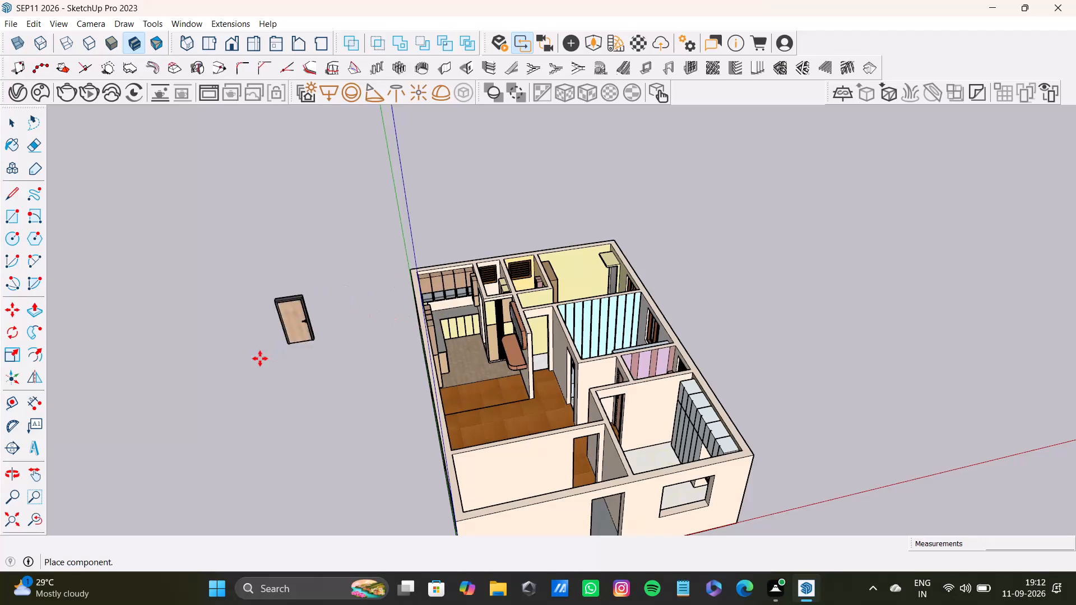
# Place the imported wooden door on the open ground outside the house, beside the kitchen side.
pyautogui.click(254, 360)
# Copy the door by its upper frame corner to the upper kitchen-side corner of the doorway between the curved wood panel wall and the blue-striped room.
pyautogui.scroll(14, 284, 357)
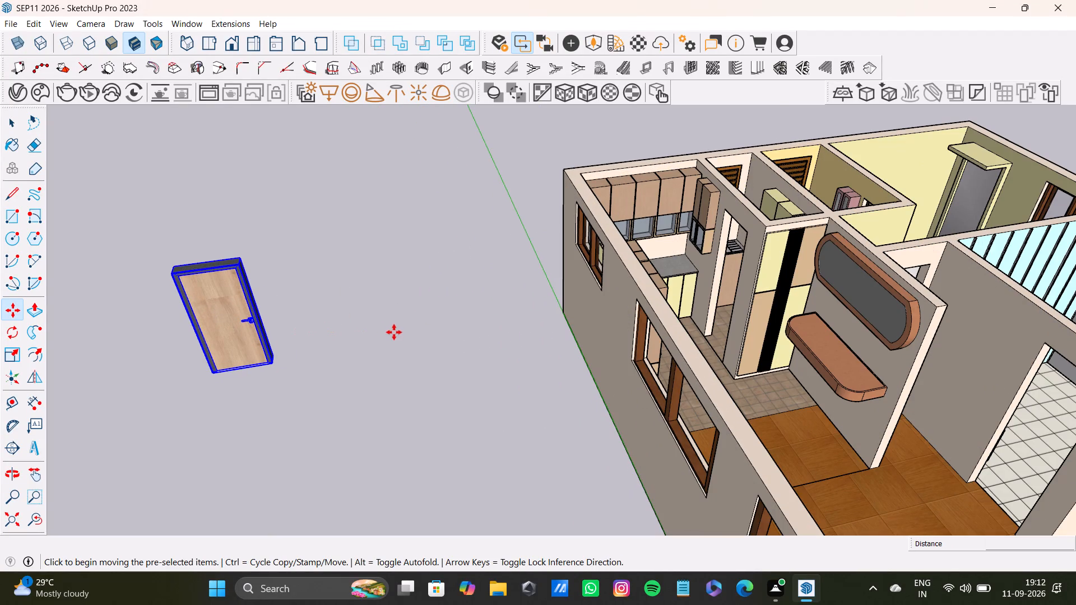
pyautogui.moveTo(380, 359); pyautogui.dragTo(587, 407, button='middle')
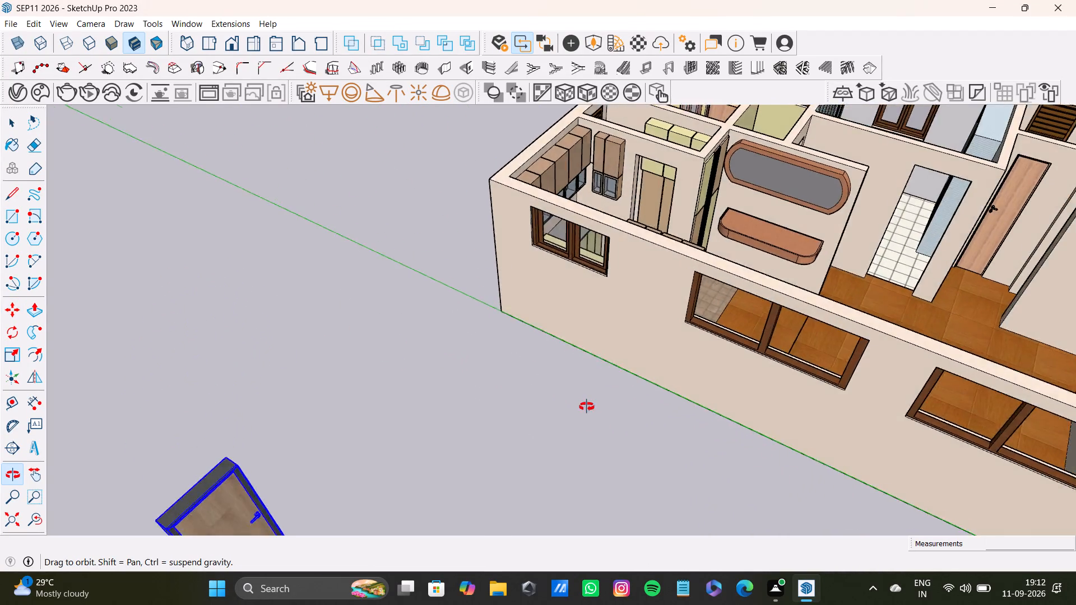
pyautogui.moveTo(587, 407); pyautogui.dragTo(329, 460, button='middle')
pyautogui.keyDown('shift'); pyautogui.scroll(-3, 343, 418); pyautogui.keyUp('shift')
pyautogui.keyDown('shift'); pyautogui.moveTo(377, 361); pyautogui.dragTo(215, 341, button='middle'); pyautogui.keyUp('shift')
pyautogui.moveTo(332, 311); pyautogui.dragTo(324, 272, button='middle')
pyautogui.scroll(-4, 352, 361)
pyautogui.keyDown('shift'); pyautogui.moveTo(353, 368); pyautogui.dragTo(368, 217, button='middle'); pyautogui.keyUp('shift')
pyautogui.moveTo(368, 248); pyautogui.dragTo(406, 288, button='middle')
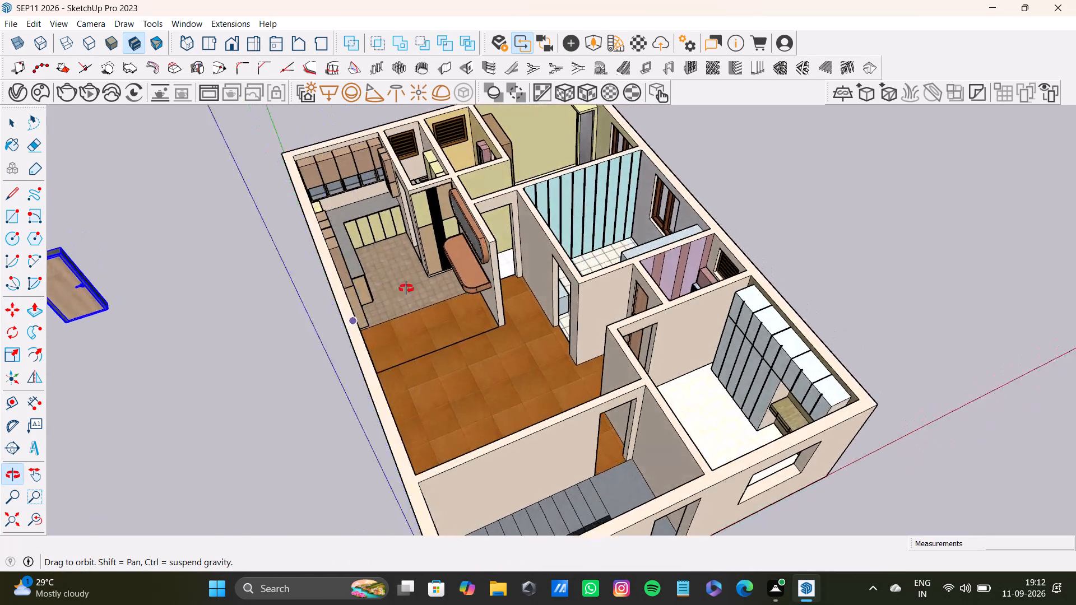
pyautogui.moveTo(406, 288); pyautogui.dragTo(310, 282, button='middle')
pyautogui.keyDown('shift'); pyautogui.moveTo(249, 128); pyautogui.dragTo(334, 281, button='middle'); pyautogui.keyUp('shift')
pyautogui.scroll(8, 329, 229)
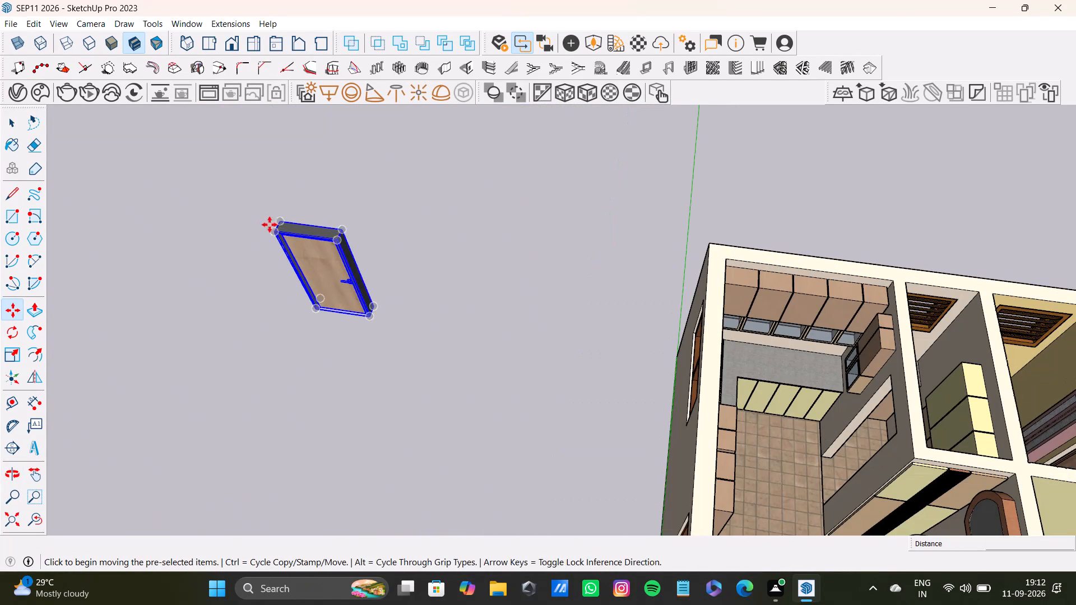
pyautogui.keyDown('ctrl'); pyautogui.click(278, 232); pyautogui.keyUp('ctrl')
pyautogui.scroll(-2, 509, 300)
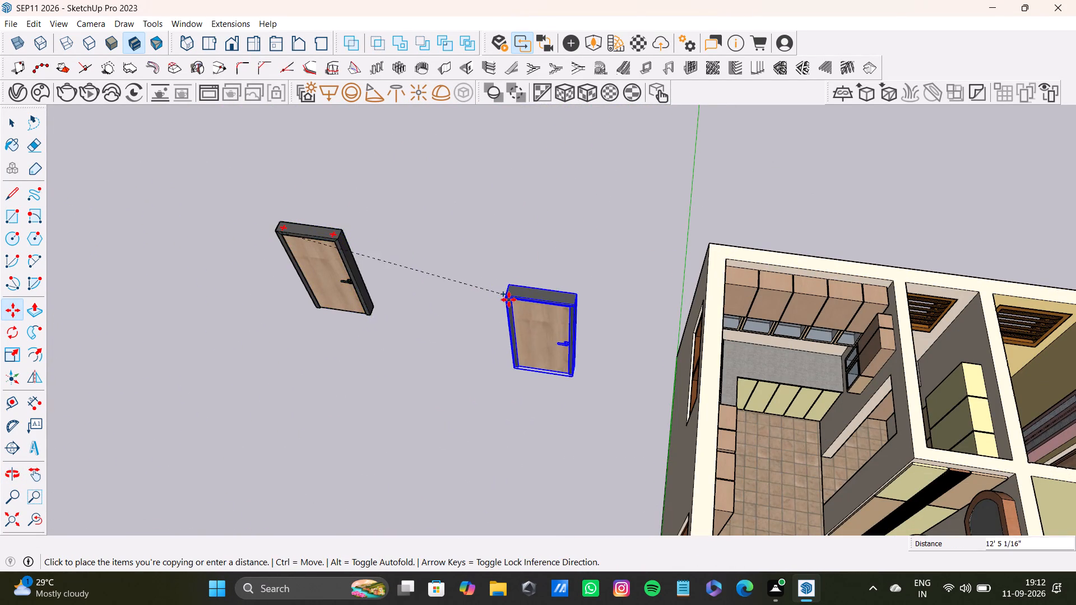
pyautogui.scroll(-1, 509, 300)
pyautogui.keyDown('shift'); pyautogui.moveTo(630, 330); pyautogui.dragTo(496, 236, button='middle'); pyautogui.keyUp('shift')
pyautogui.scroll(4, 694, 314)
pyautogui.keyDown('shift'); pyautogui.moveTo(688, 360); pyautogui.dragTo(577, 274, button='middle'); pyautogui.keyUp('shift')
pyautogui.scroll(4, 657, 332)
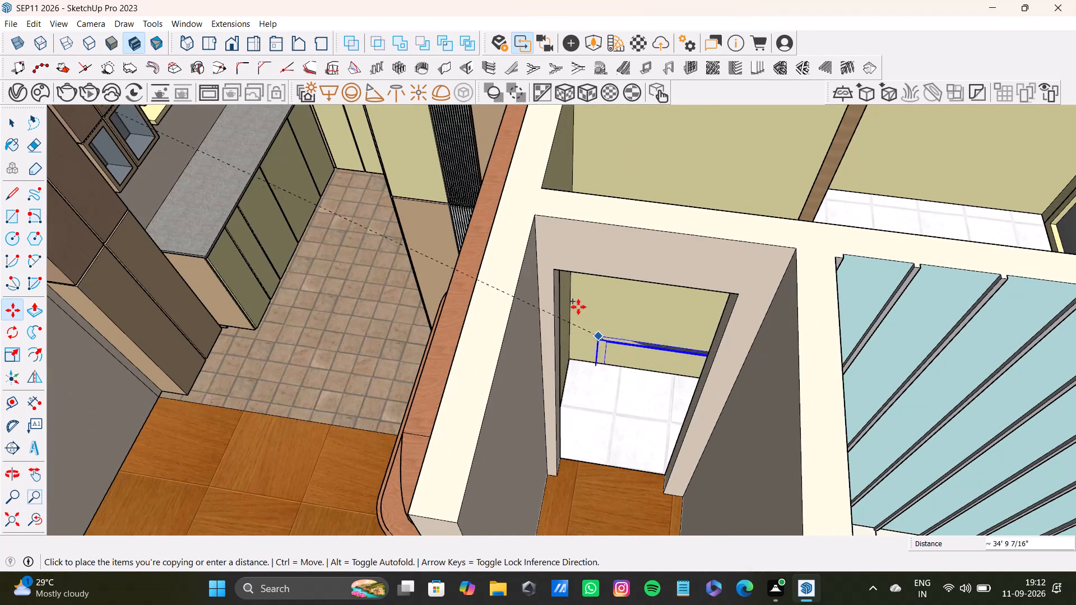
pyautogui.click(556, 273)
# Scale the copied door to fit its doorway, with its width by about 0.84 and its height extended down to the floor.
pyautogui.press('s')
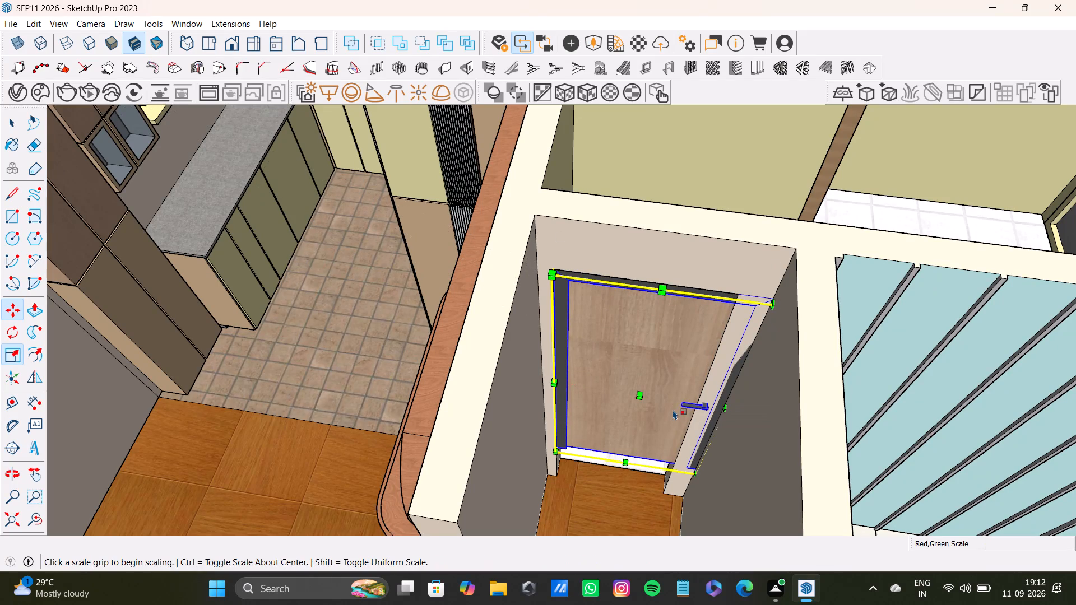
pyautogui.moveTo(727, 394); pyautogui.dragTo(704, 393)
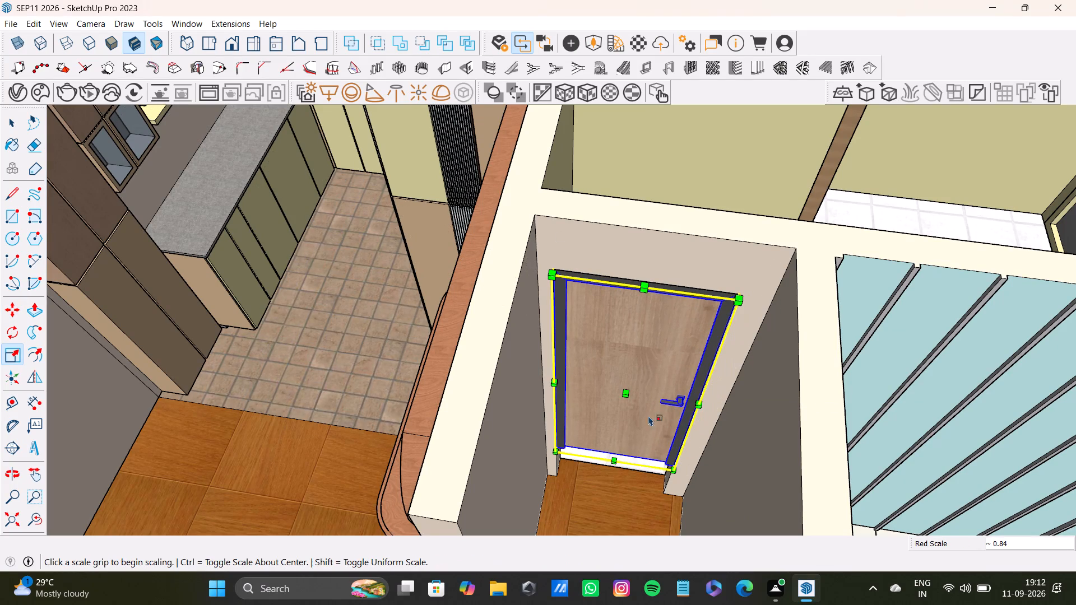
pyautogui.moveTo(614, 450); pyautogui.dragTo(612, 469)
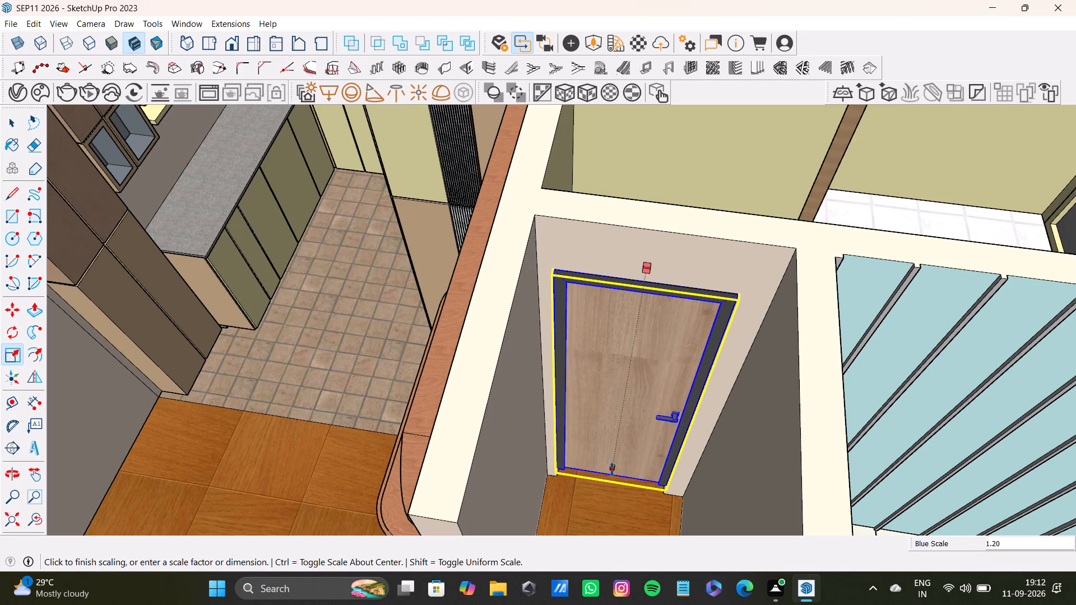
pyautogui.moveTo(612, 469); pyautogui.dragTo(610, 491)
pyautogui.scroll(3, 564, 502)
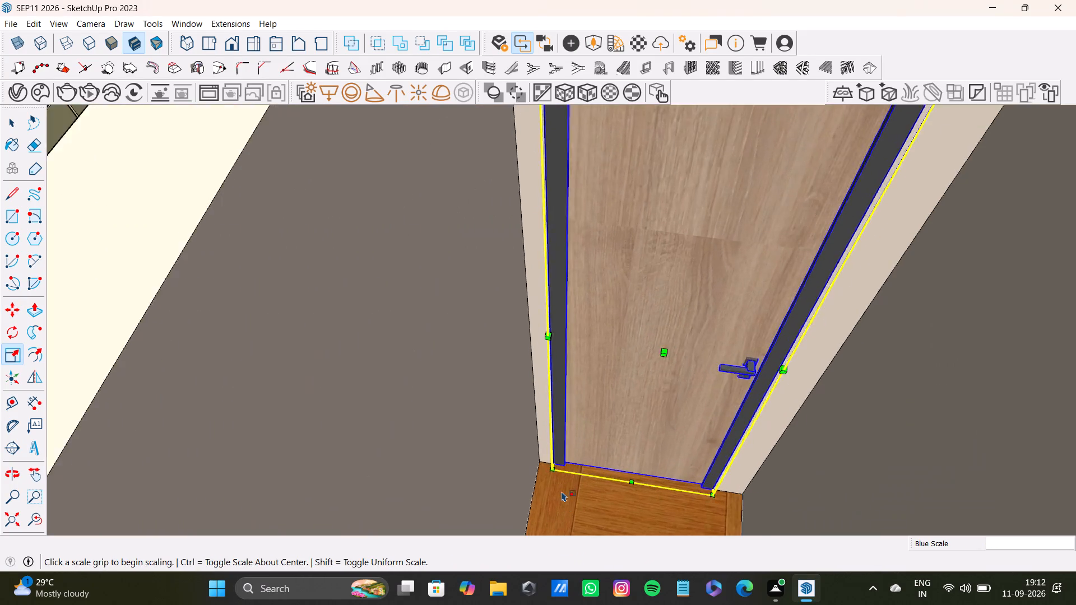
pyautogui.scroll(3, 562, 491)
pyautogui.moveTo(561, 483); pyautogui.dragTo(543, 374, button='middle')
pyautogui.scroll(6, 553, 436)
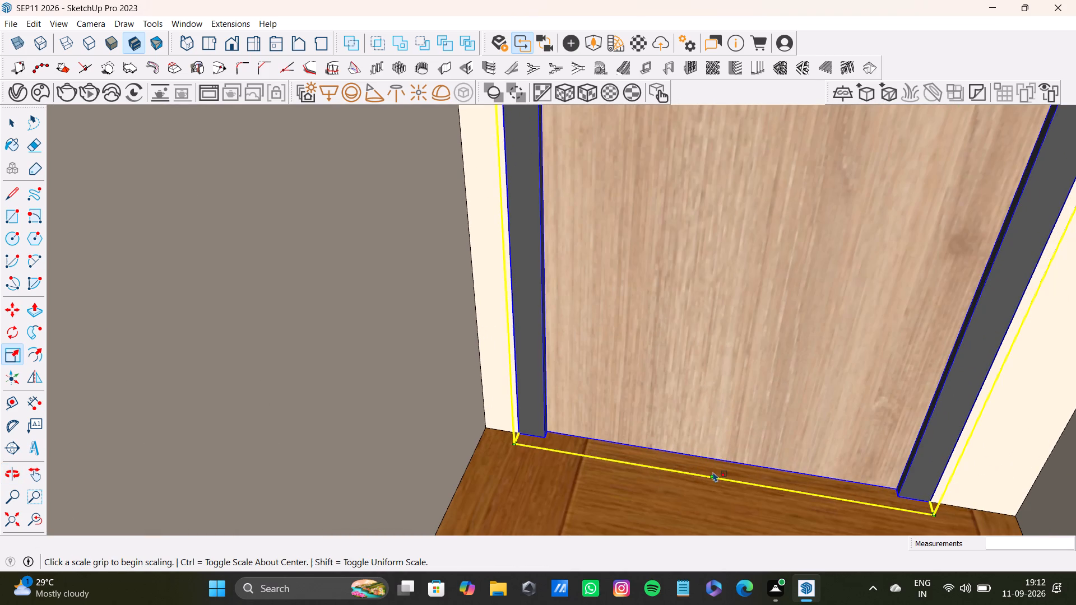
pyautogui.scroll(-11, 698, 432)
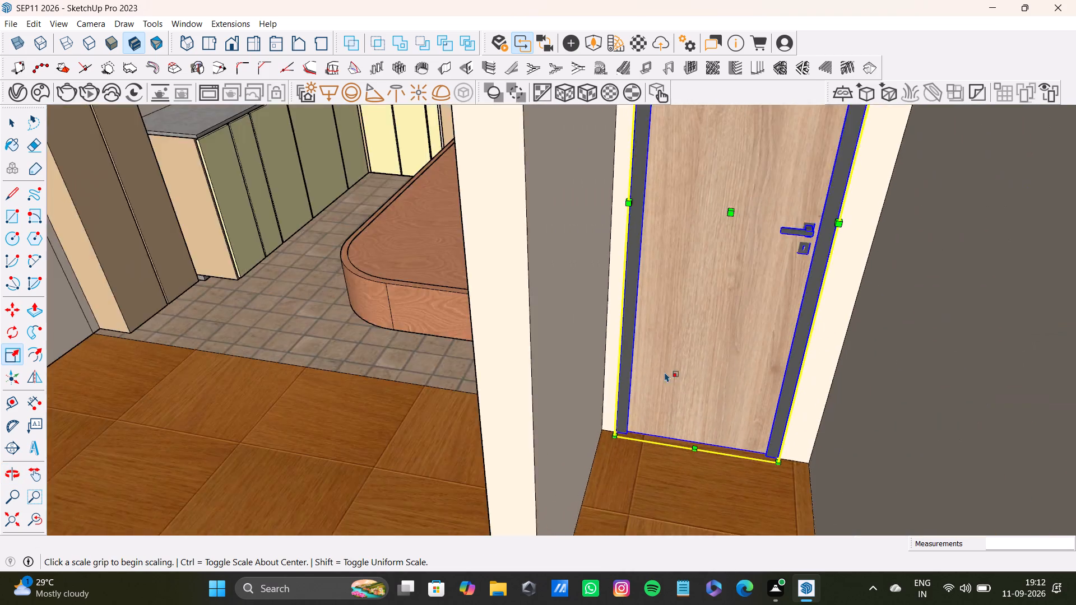
pyautogui.scroll(-9, 665, 372)
pyautogui.keyDown('shift'); pyautogui.moveTo(660, 313); pyautogui.dragTo(615, 424, button='middle'); pyautogui.keyUp('shift')
pyautogui.scroll(6, 629, 414)
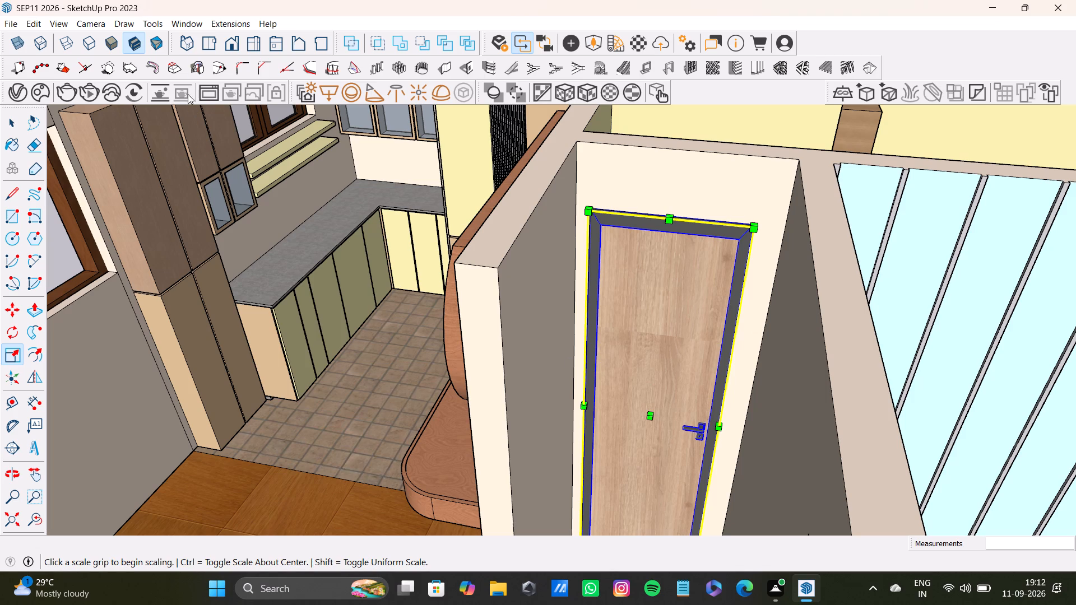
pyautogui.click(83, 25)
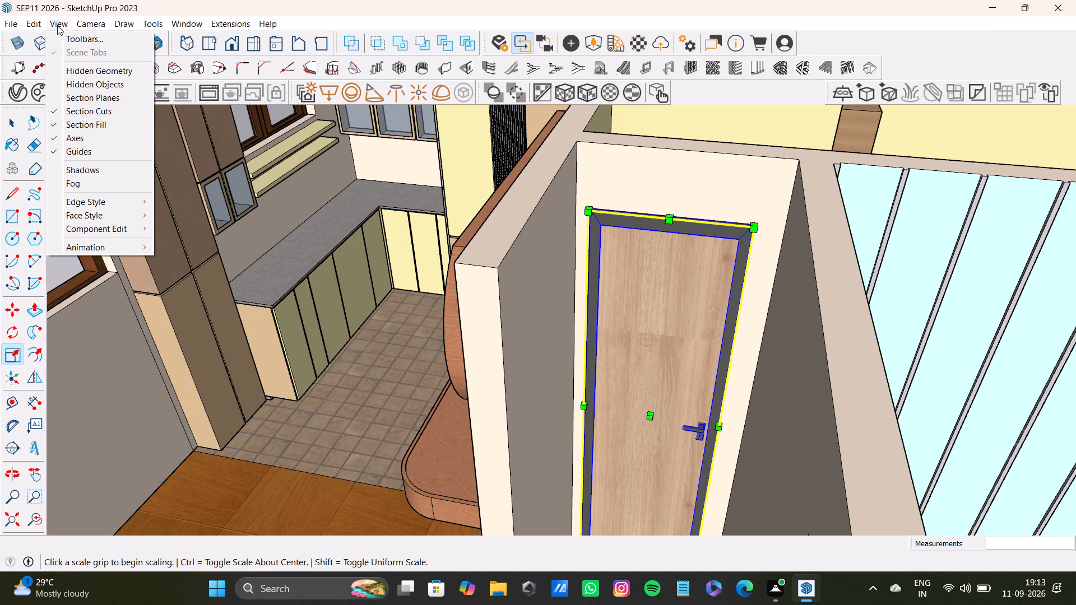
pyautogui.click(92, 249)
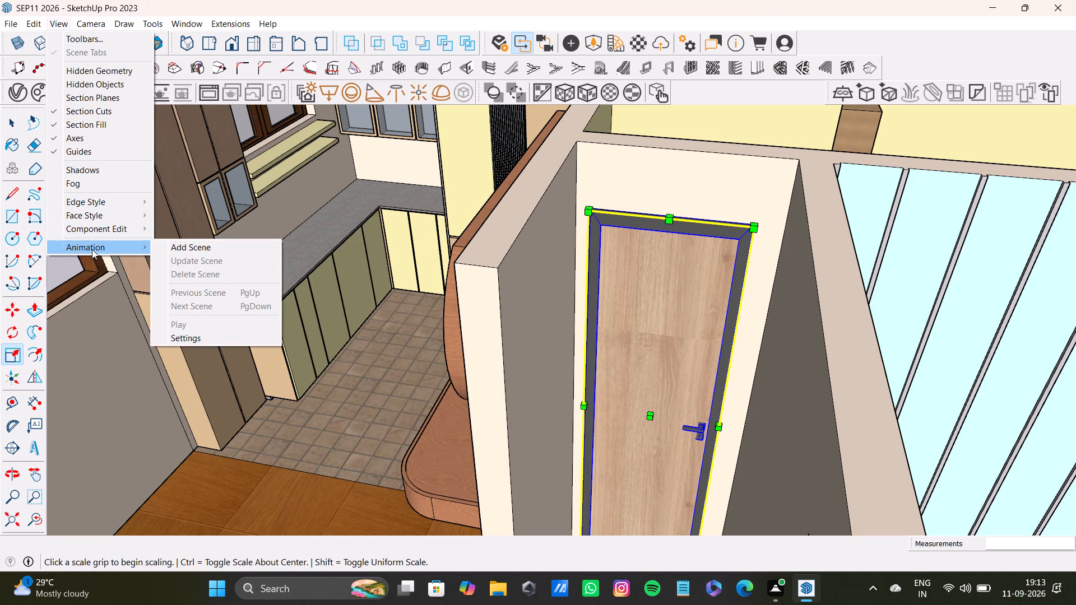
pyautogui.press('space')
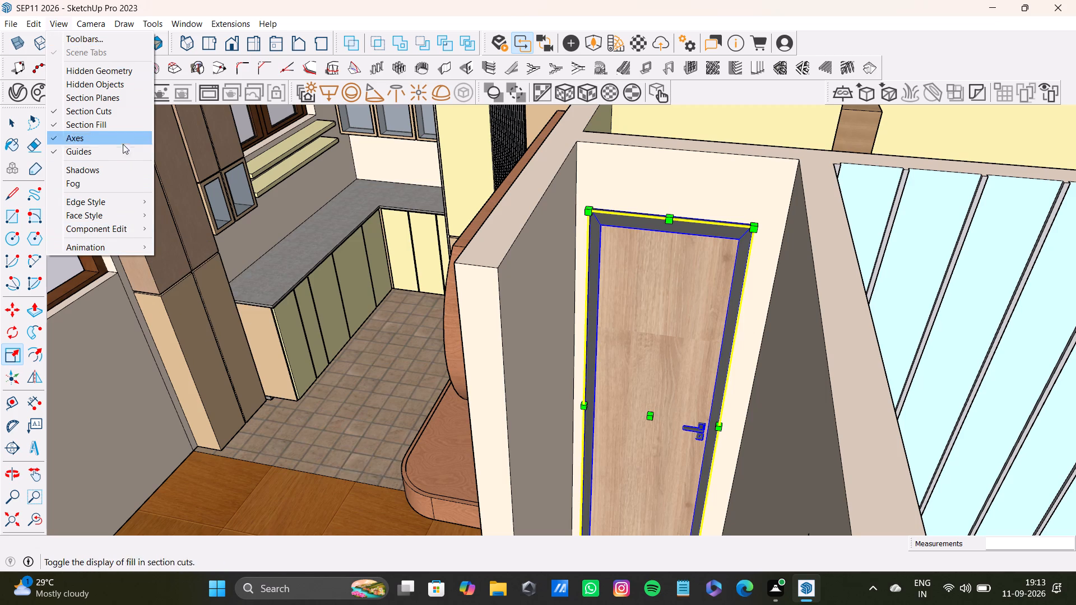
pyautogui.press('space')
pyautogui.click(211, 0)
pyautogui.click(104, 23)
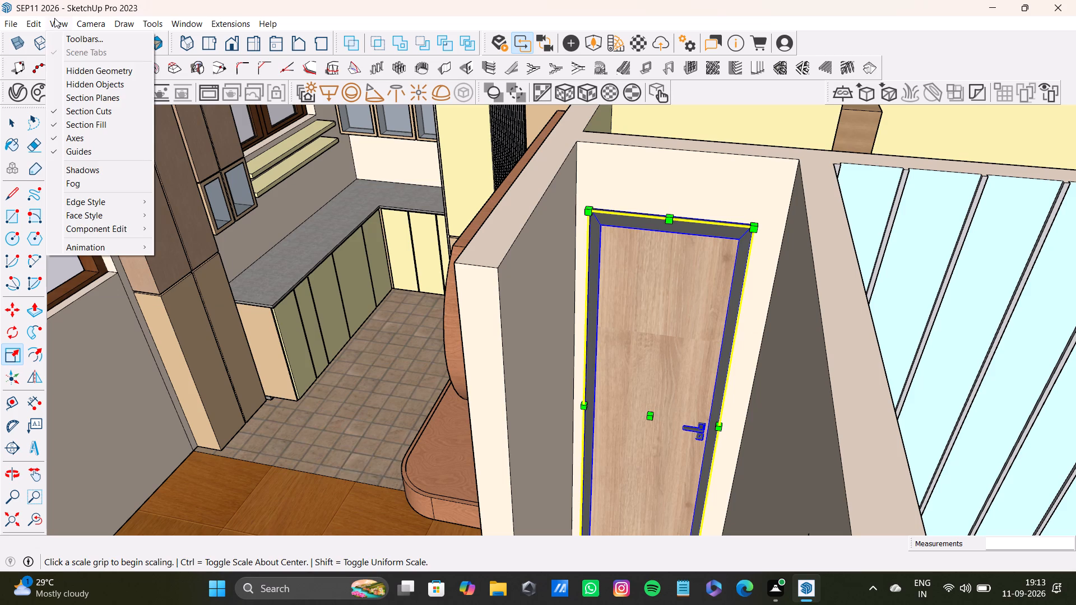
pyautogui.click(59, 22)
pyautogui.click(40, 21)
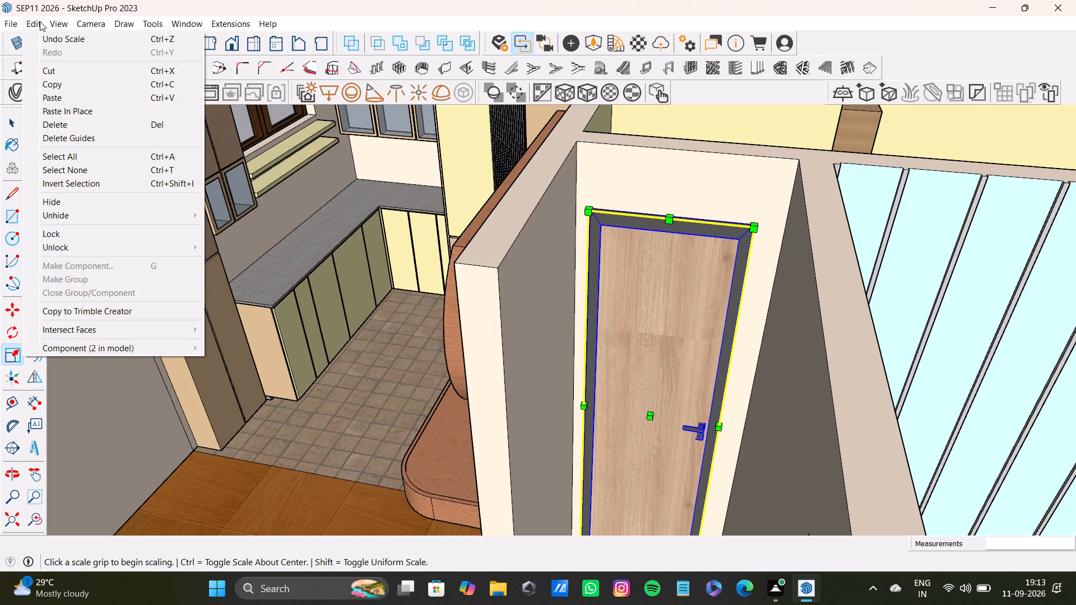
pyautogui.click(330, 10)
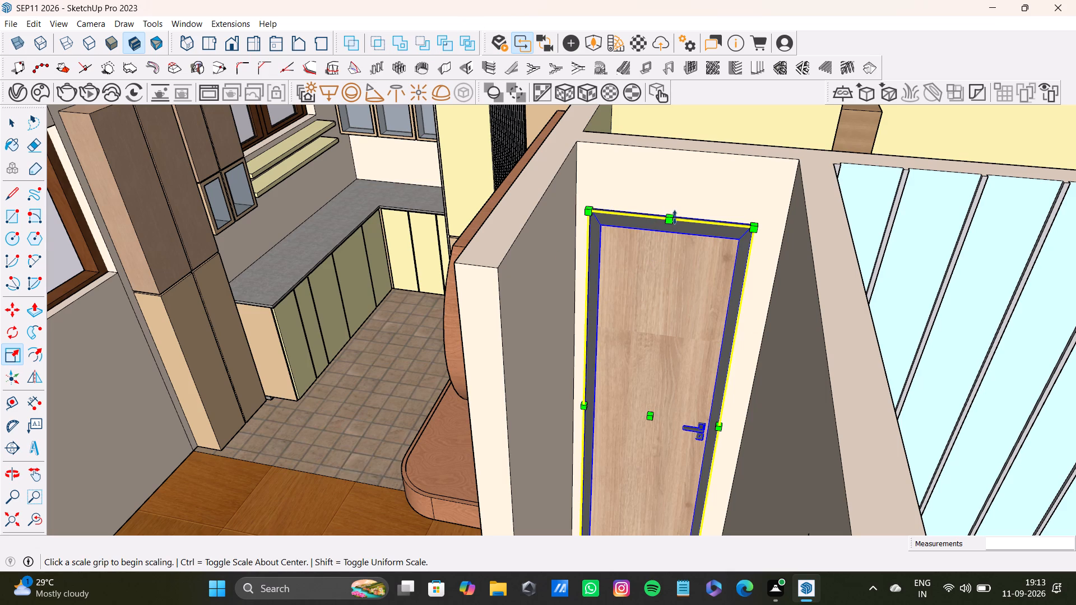
# Scale the door's height upward by 1.01 and its thickness by 0.74 within the doorway.
pyautogui.moveTo(670, 213); pyautogui.dragTo(670, 207)
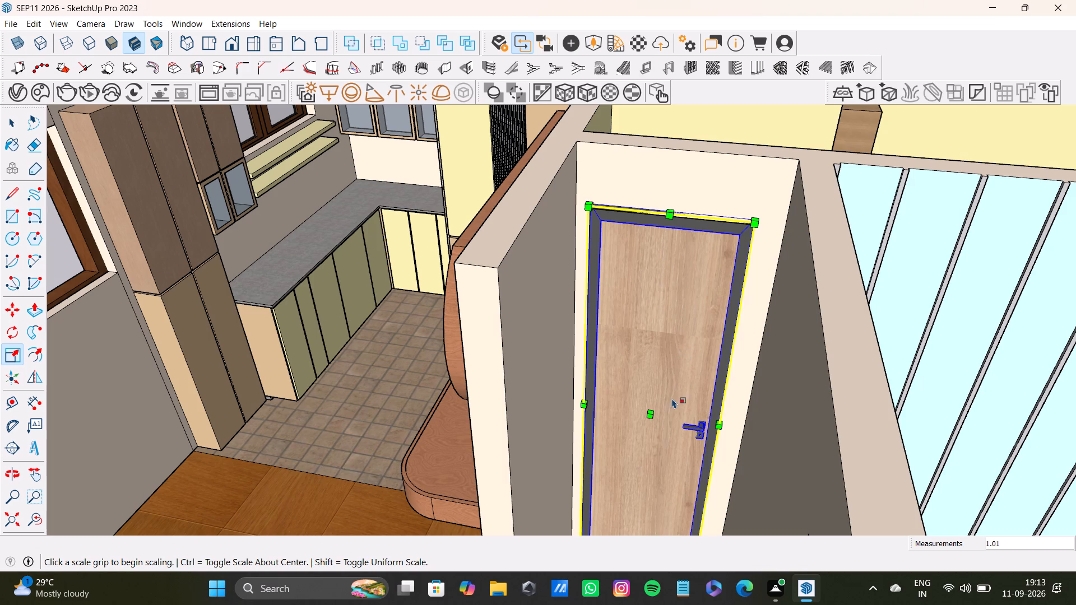
pyautogui.moveTo(651, 415); pyautogui.dragTo(652, 408)
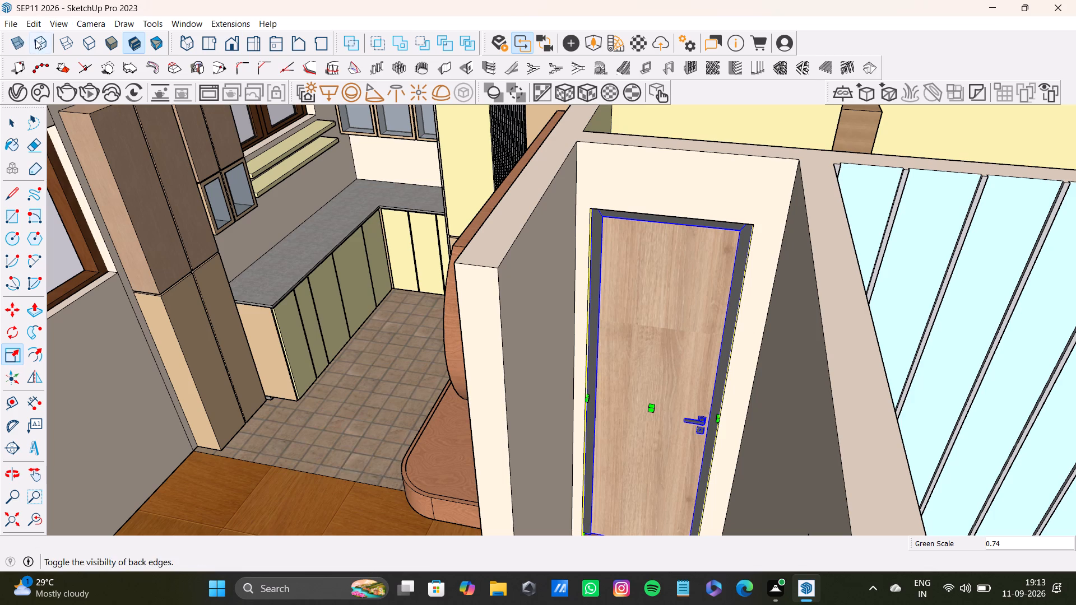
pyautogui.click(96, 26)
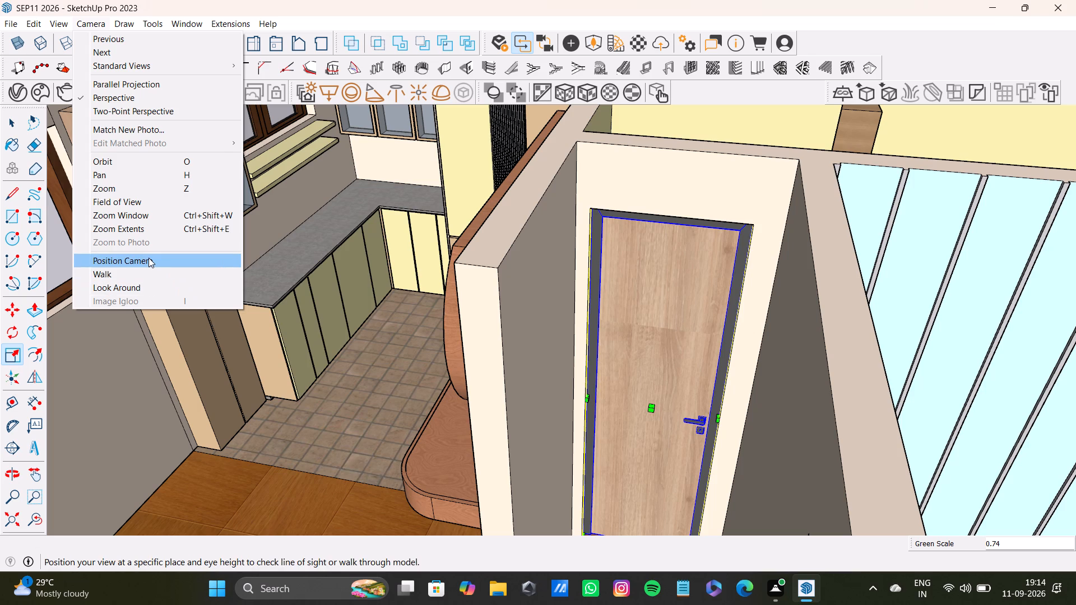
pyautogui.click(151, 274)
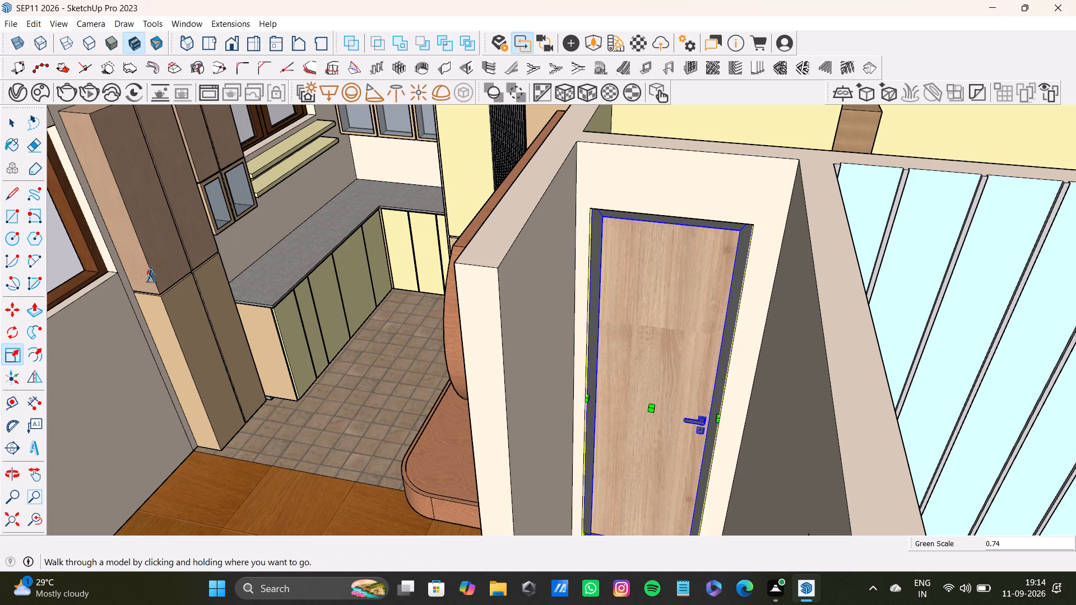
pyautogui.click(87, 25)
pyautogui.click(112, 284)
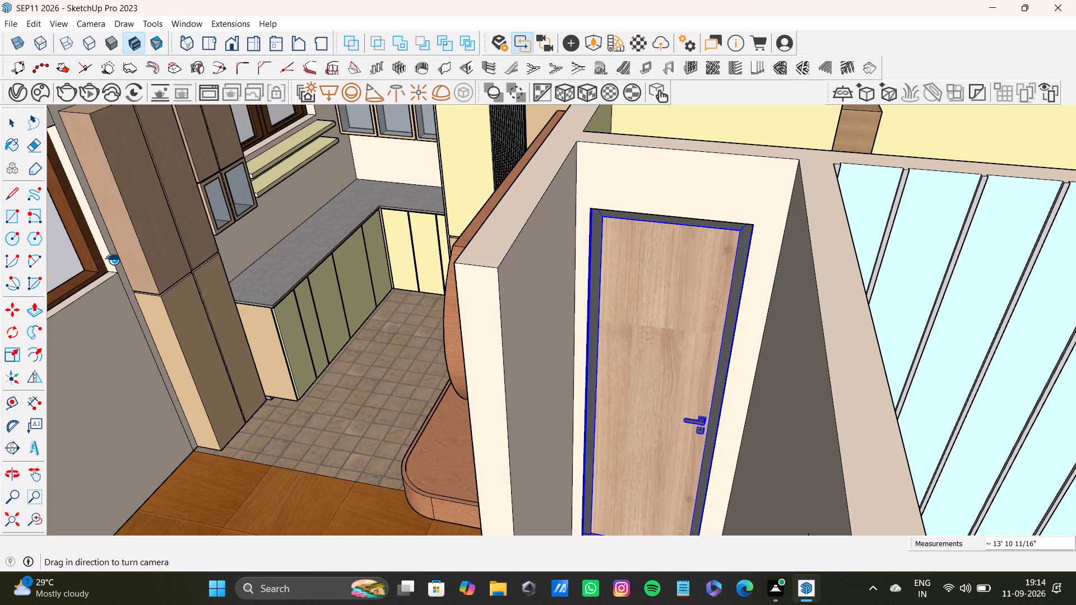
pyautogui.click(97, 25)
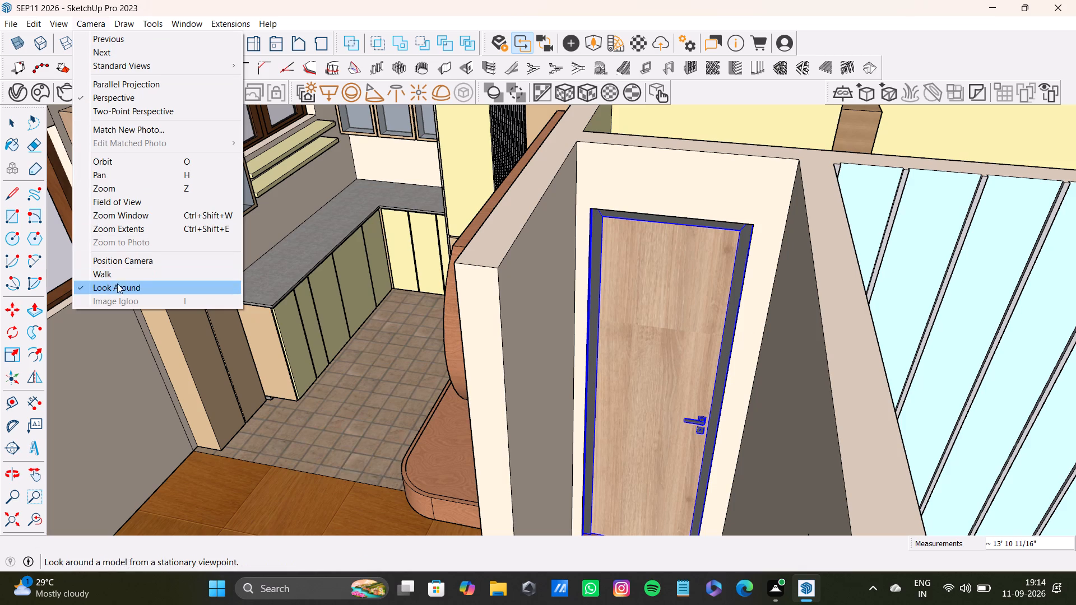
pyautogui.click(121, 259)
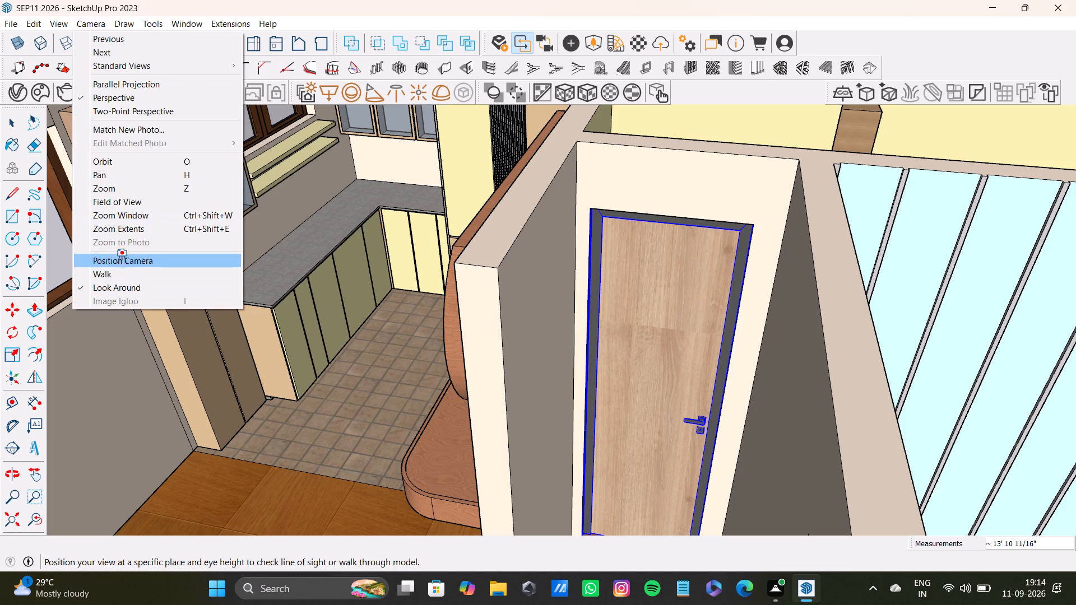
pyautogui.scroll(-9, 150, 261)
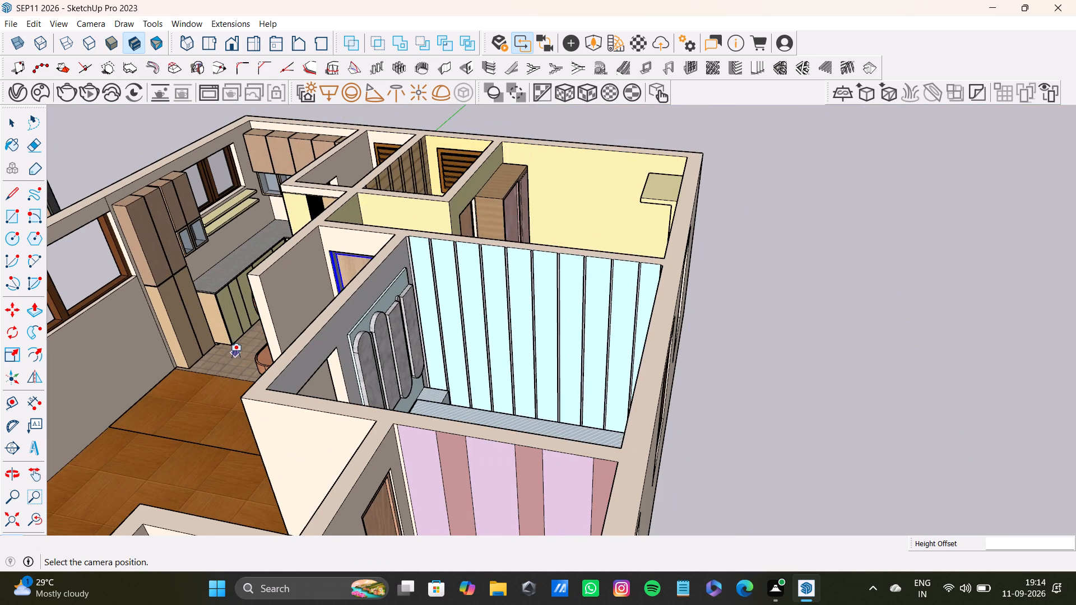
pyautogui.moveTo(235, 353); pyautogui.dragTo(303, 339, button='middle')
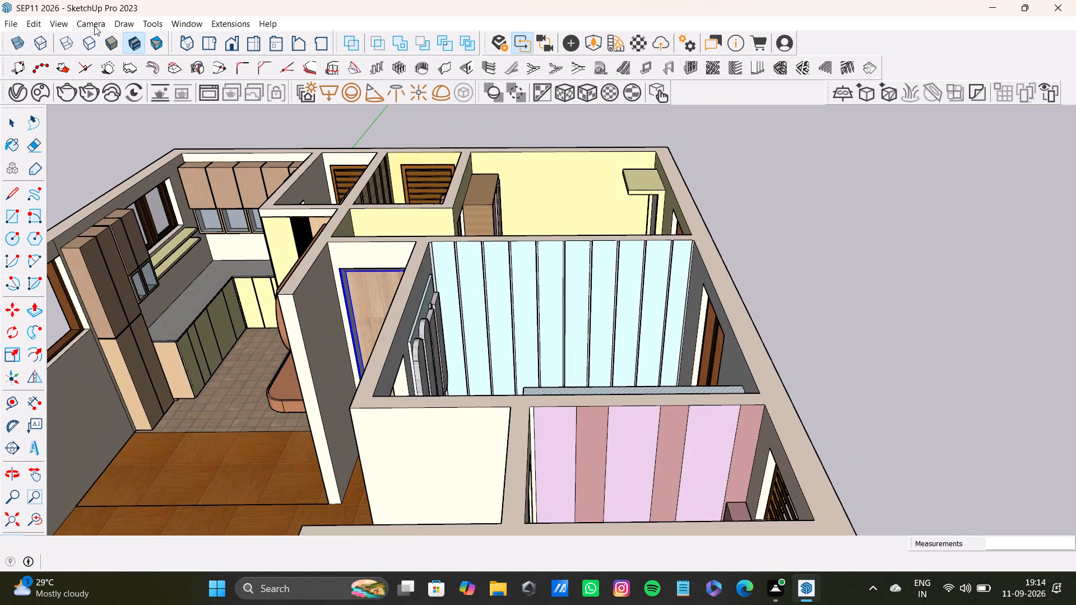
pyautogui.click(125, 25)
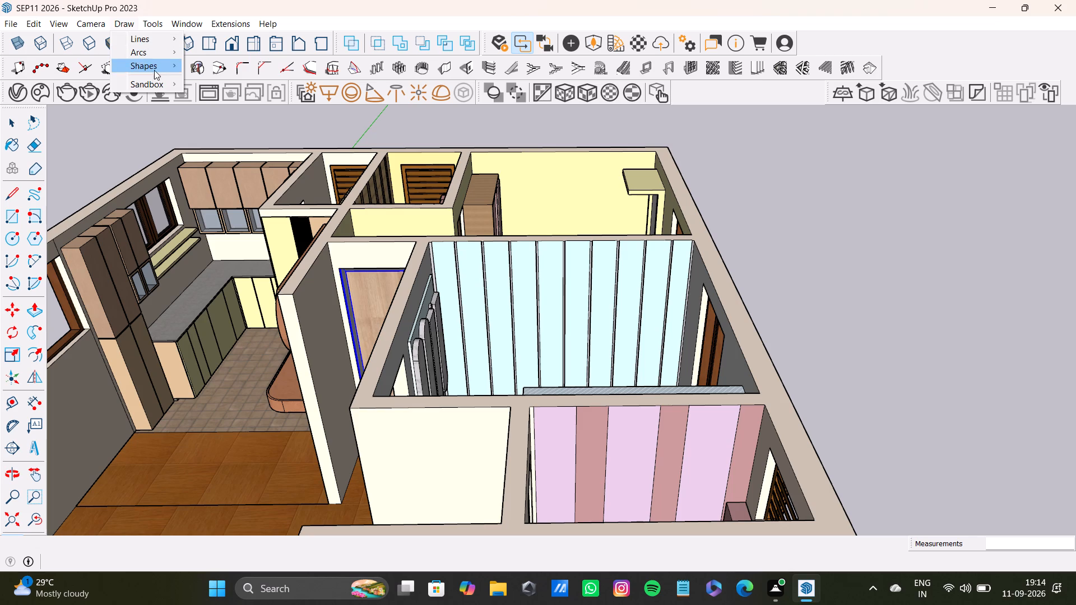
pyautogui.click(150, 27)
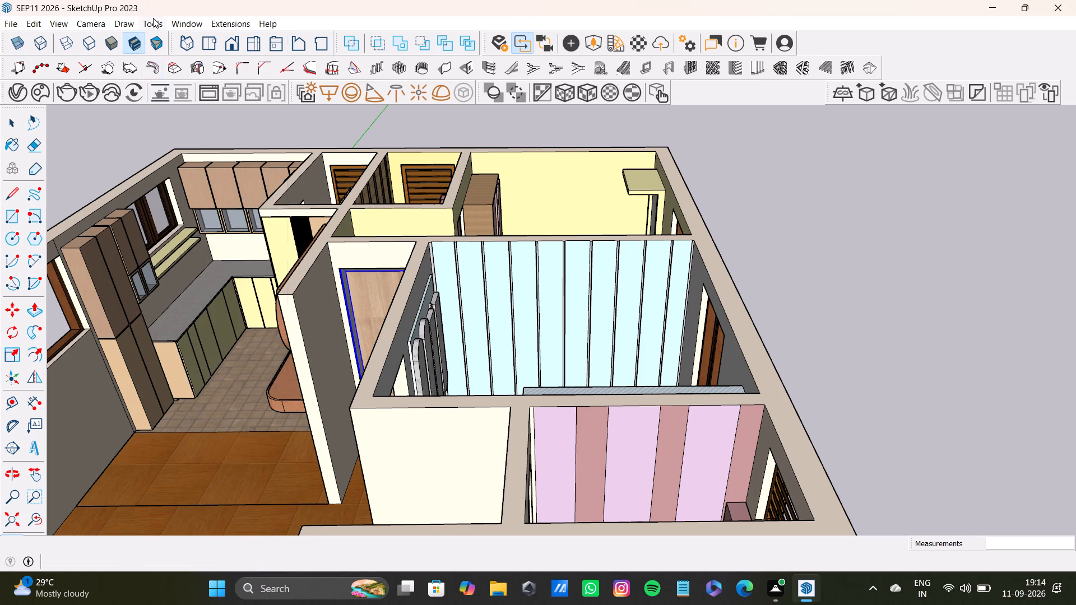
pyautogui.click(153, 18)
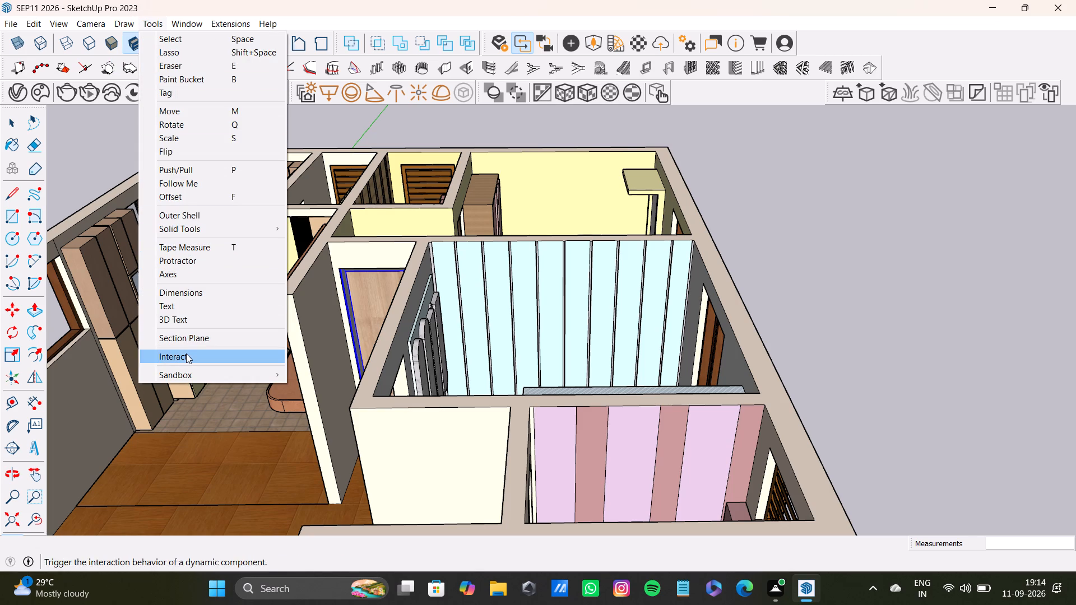
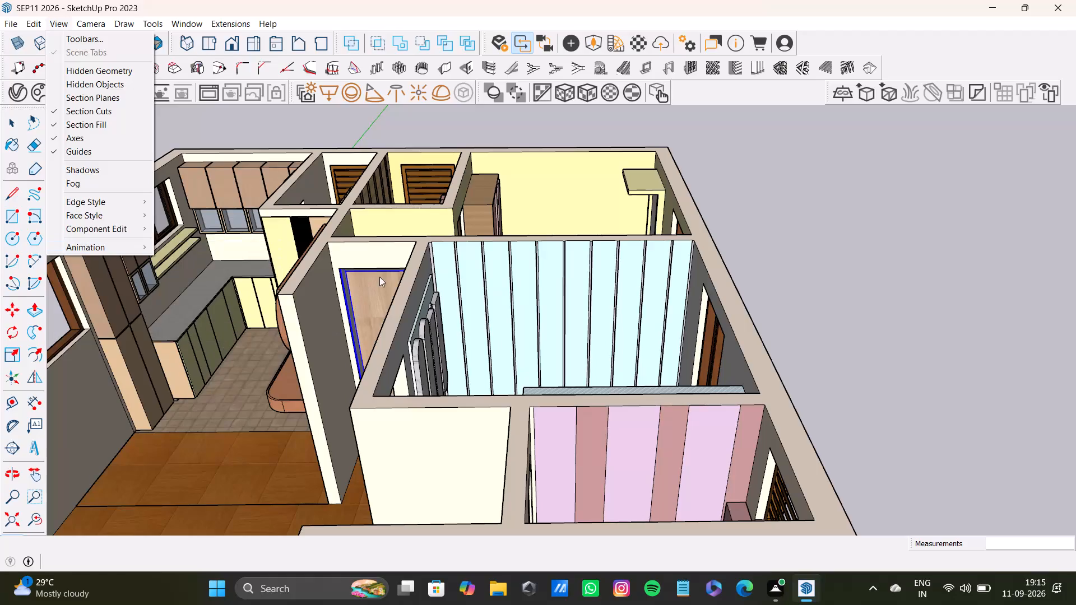
# Copy the door beside the curved wood panel wall, by its upper frame corner, to the upper corner of the wardrobe room's doorway.
pyautogui.press('space')
pyautogui.click(792, 280)
pyautogui.press('space')
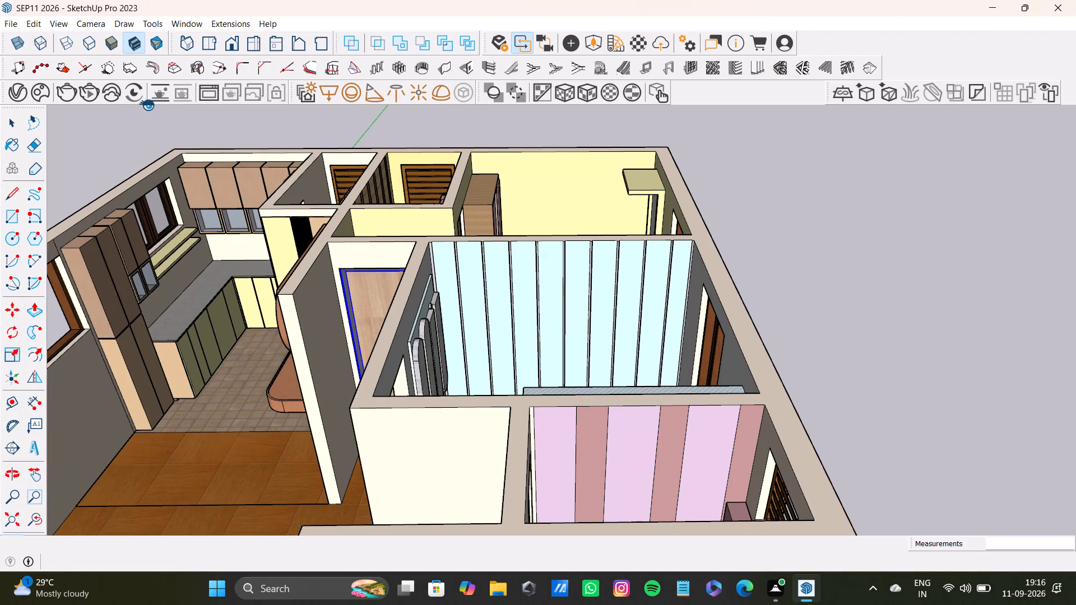
pyautogui.scroll(-7, 227, 176)
pyautogui.keyDown('shift'); pyautogui.moveTo(258, 297); pyautogui.dragTo(312, 304, button='middle'); pyautogui.keyUp('shift')
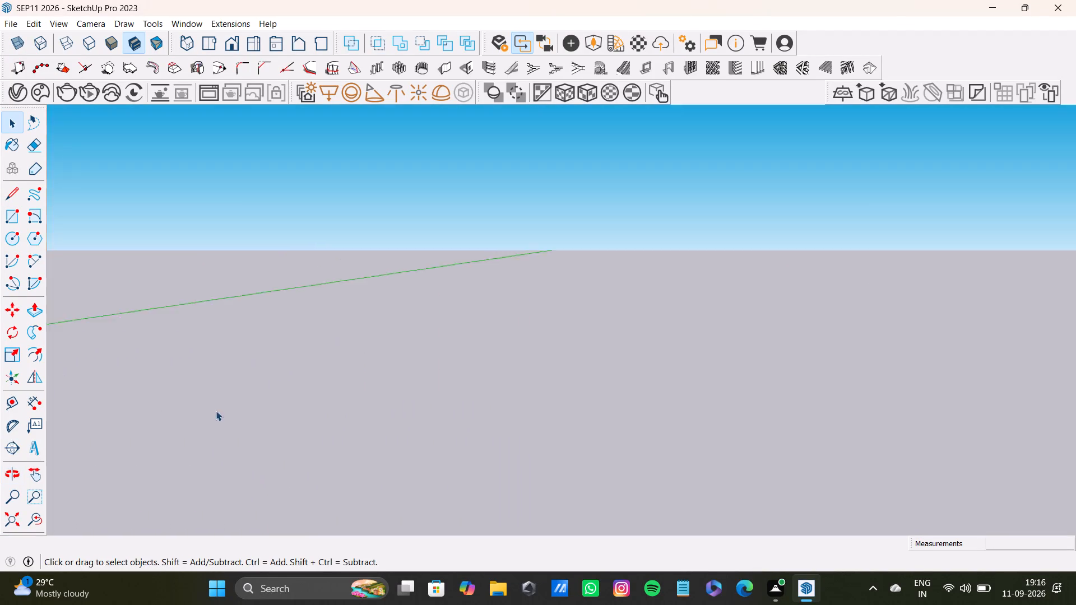
pyautogui.click(38, 520)
pyautogui.click(18, 520)
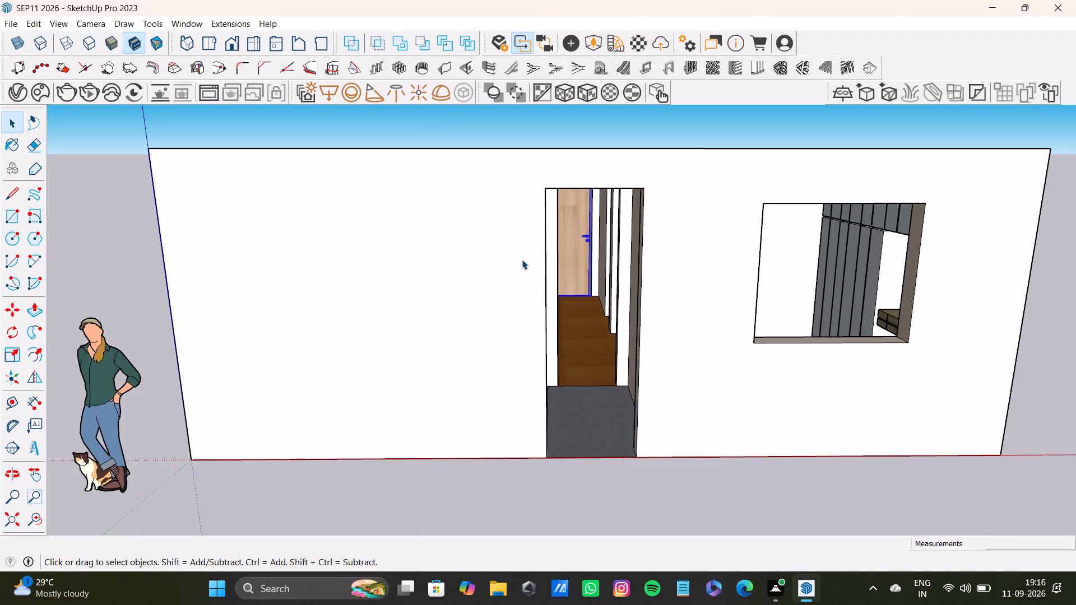
pyautogui.moveTo(517, 250); pyautogui.dragTo(480, 449, button='middle')
pyautogui.scroll(6, 571, 268)
pyautogui.moveTo(569, 288); pyautogui.dragTo(552, 380, button='middle')
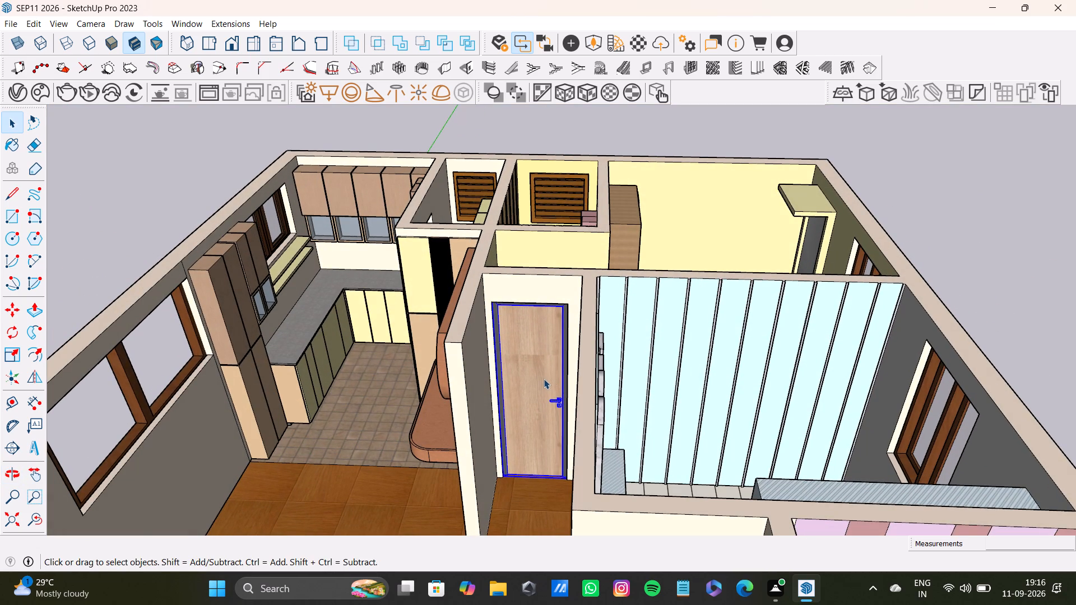
pyautogui.scroll(7, 531, 341)
pyautogui.press('m')
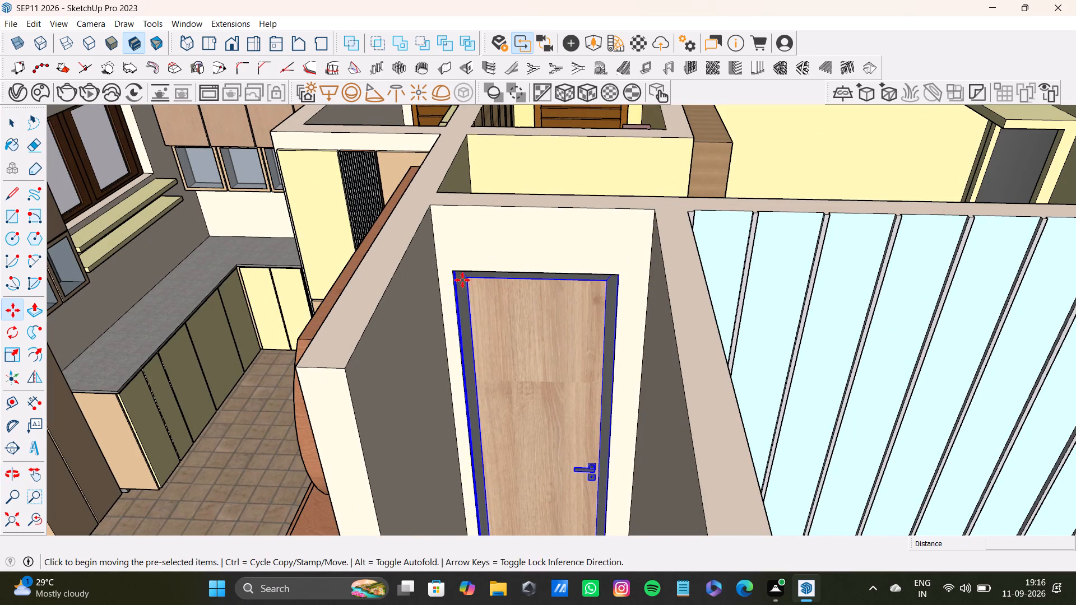
pyautogui.keyDown('ctrl'); pyautogui.click(454, 274); pyautogui.keyUp('ctrl')
pyautogui.scroll(-7, 544, 357)
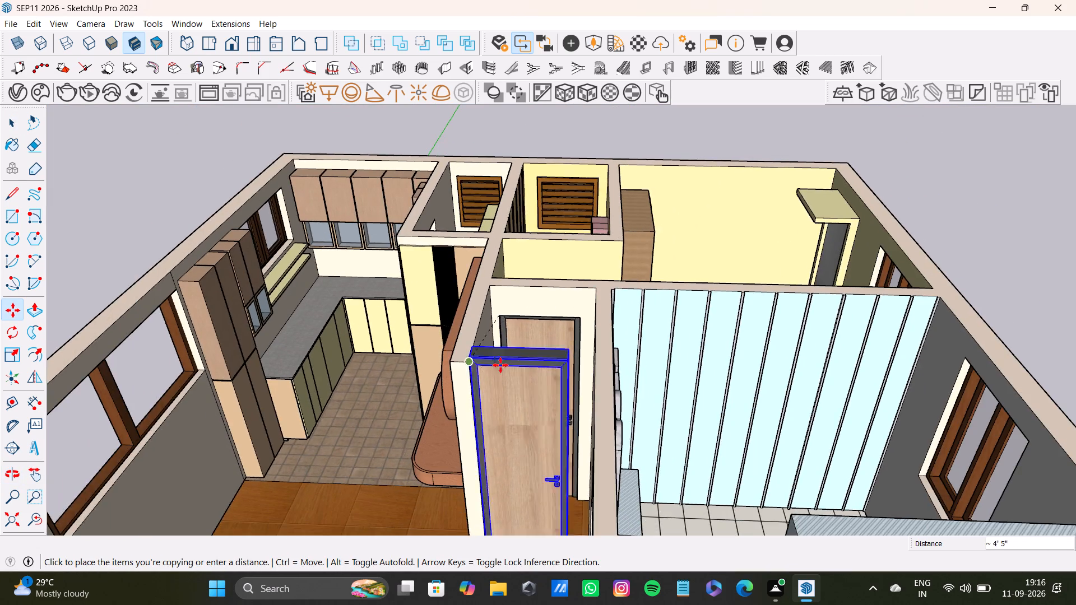
pyautogui.scroll(-5, 548, 385)
pyautogui.keyDown('shift'); pyautogui.moveTo(629, 443); pyautogui.dragTo(568, 254, button='middle'); pyautogui.keyUp('shift')
pyautogui.scroll(1, 513, 318)
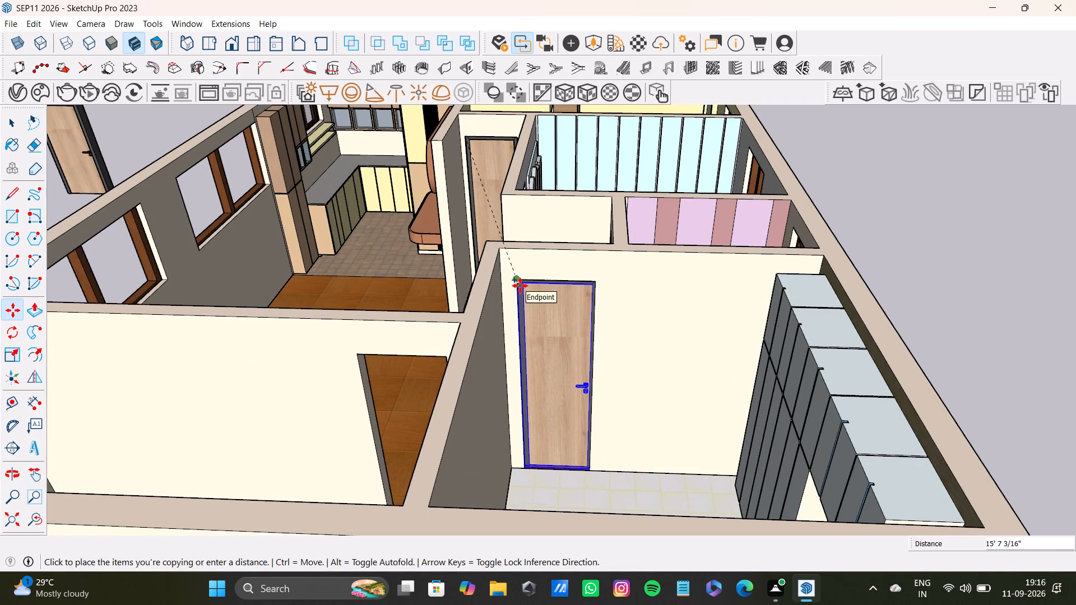
pyautogui.click(520, 286)
# Scale the copied door's width to the side of the wardrobe room's doorway and its height down to the floor.
pyautogui.moveTo(584, 380); pyautogui.dragTo(566, 407, button='middle')
pyautogui.scroll(5, 565, 406)
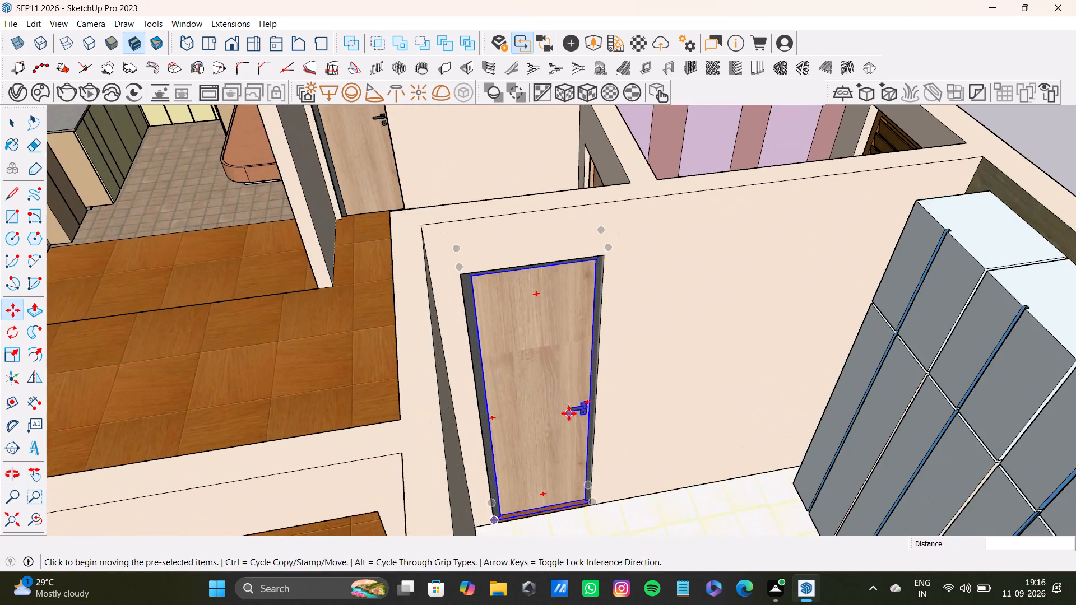
pyautogui.moveTo(569, 413); pyautogui.dragTo(515, 427, button='middle')
pyautogui.press('s')
pyautogui.scroll(3, 514, 424)
pyautogui.moveTo(548, 413); pyautogui.dragTo(562, 404, button='middle')
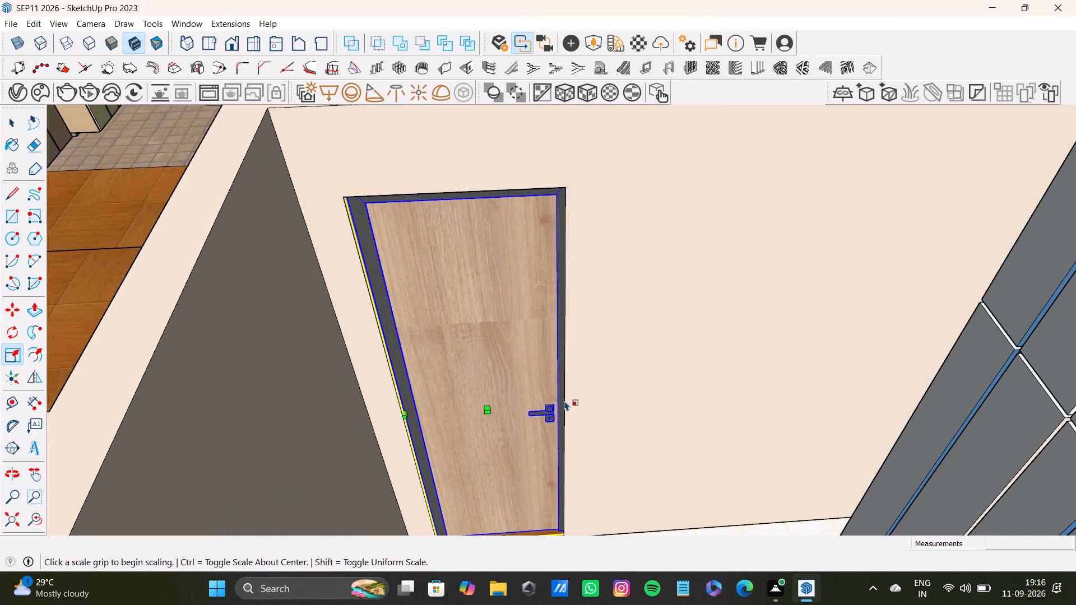
pyautogui.moveTo(569, 397); pyautogui.dragTo(562, 400)
pyautogui.keyDown('shift'); pyautogui.moveTo(517, 439); pyautogui.dragTo(517, 437, button='middle'); pyautogui.keyUp('shift')
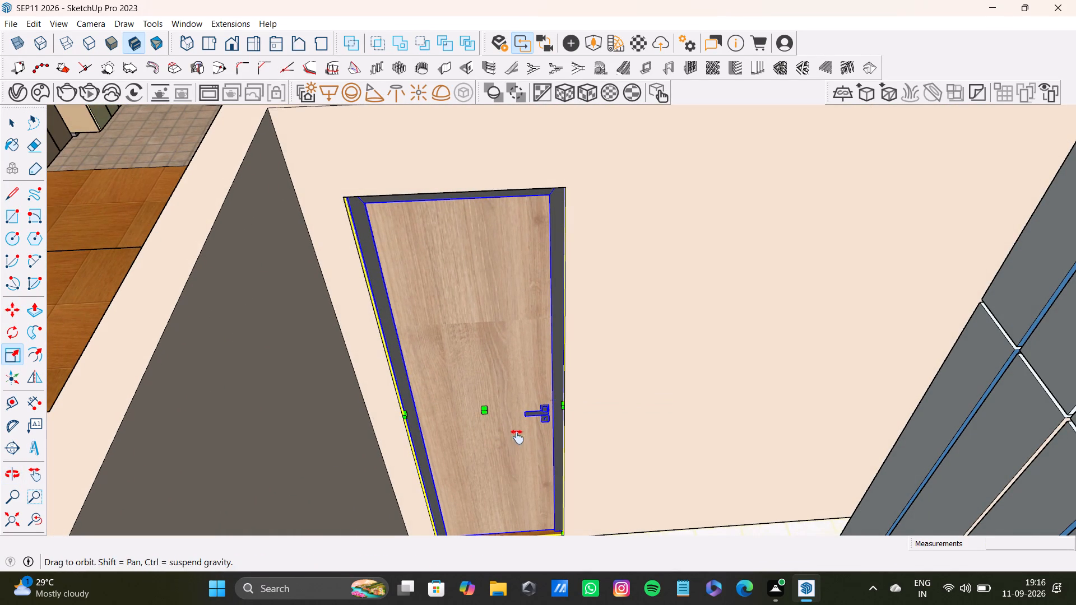
pyautogui.keyDown('shift'); pyautogui.moveTo(517, 437); pyautogui.dragTo(511, 386, button='middle'); pyautogui.keyUp('shift')
pyautogui.moveTo(497, 486); pyautogui.dragTo(498, 496)
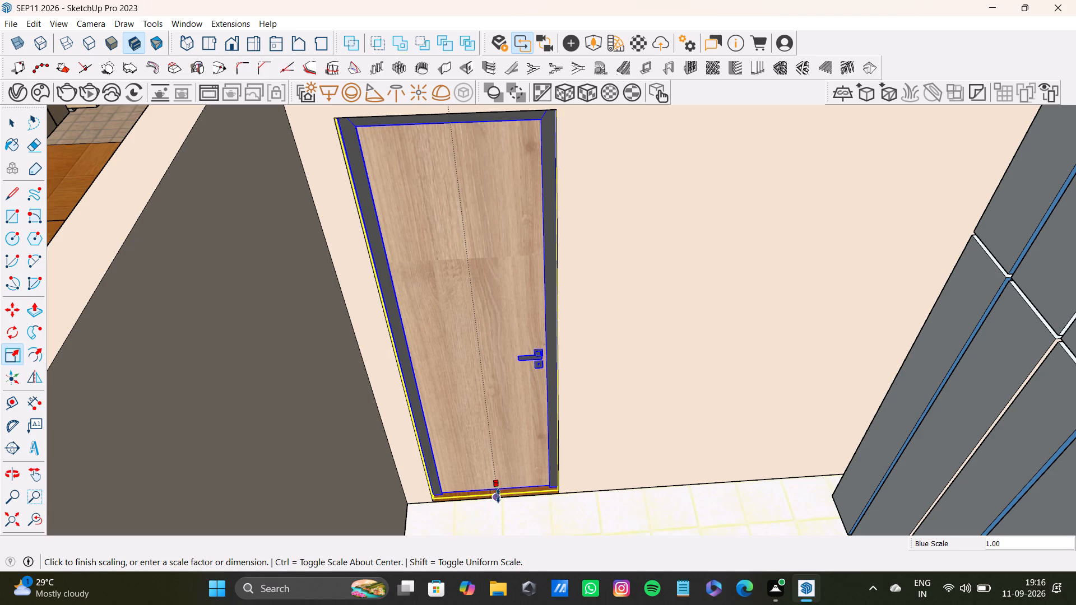
pyautogui.moveTo(498, 496); pyautogui.dragTo(499, 497)
# Scale the thickness of the wardrobe room's door from its hall side to fit within the wall.
pyautogui.scroll(-8, 467, 411)
pyautogui.keyDown('shift'); pyautogui.moveTo(457, 384); pyautogui.dragTo(451, 433, button='middle'); pyautogui.keyUp('shift')
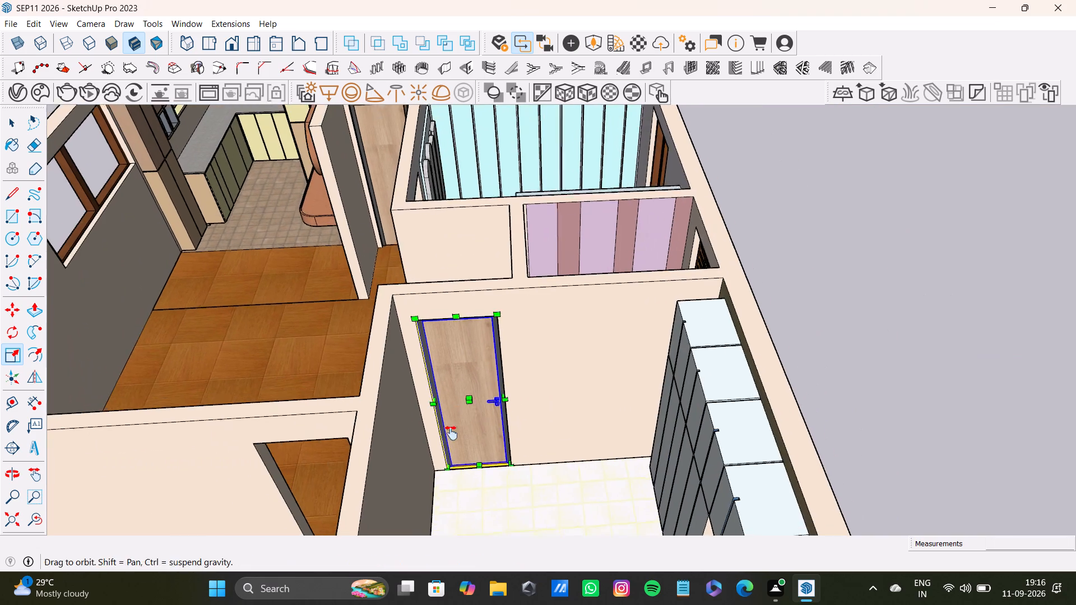
pyautogui.keyDown('shift'); pyautogui.moveTo(451, 433); pyautogui.dragTo(451, 475, button='middle'); pyautogui.keyUp('shift')
pyautogui.moveTo(450, 458); pyautogui.dragTo(687, 418, button='middle')
pyautogui.scroll(2, 677, 398)
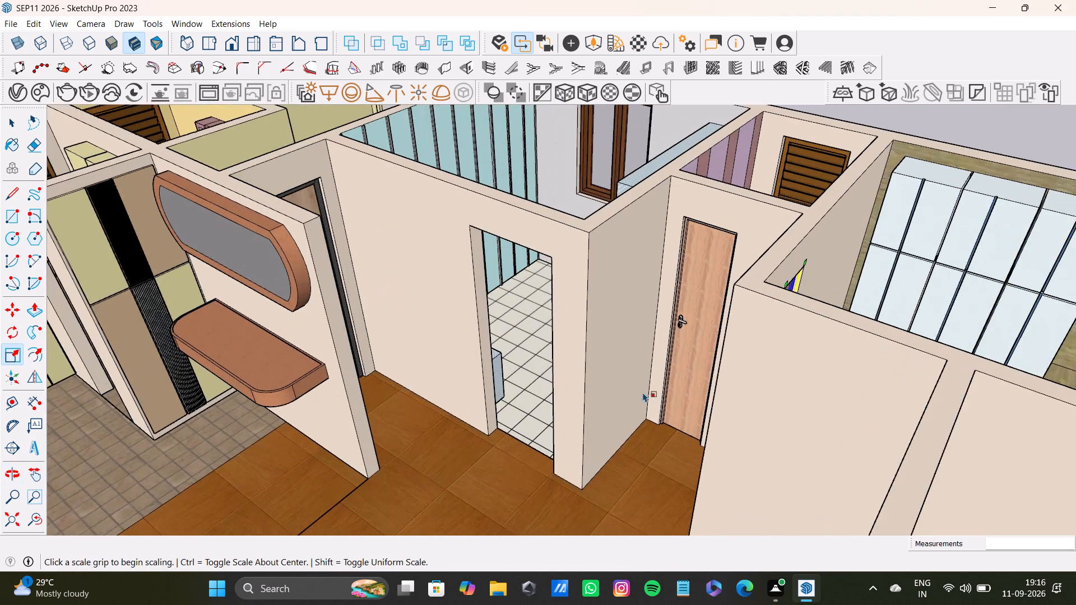
pyautogui.moveTo(643, 392); pyautogui.dragTo(878, 420, button='middle')
pyautogui.scroll(2, 823, 280)
pyautogui.scroll(3, 736, 222)
pyautogui.moveTo(736, 222); pyautogui.dragTo(762, 232, button='middle')
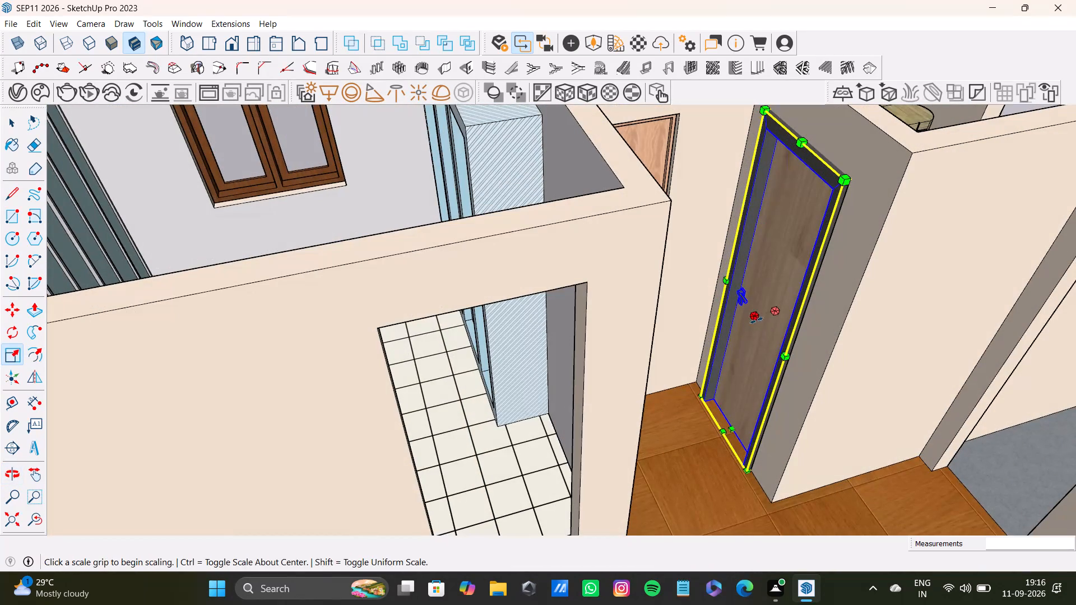
pyautogui.moveTo(757, 319); pyautogui.dragTo(763, 318)
pyautogui.scroll(-3, 732, 280)
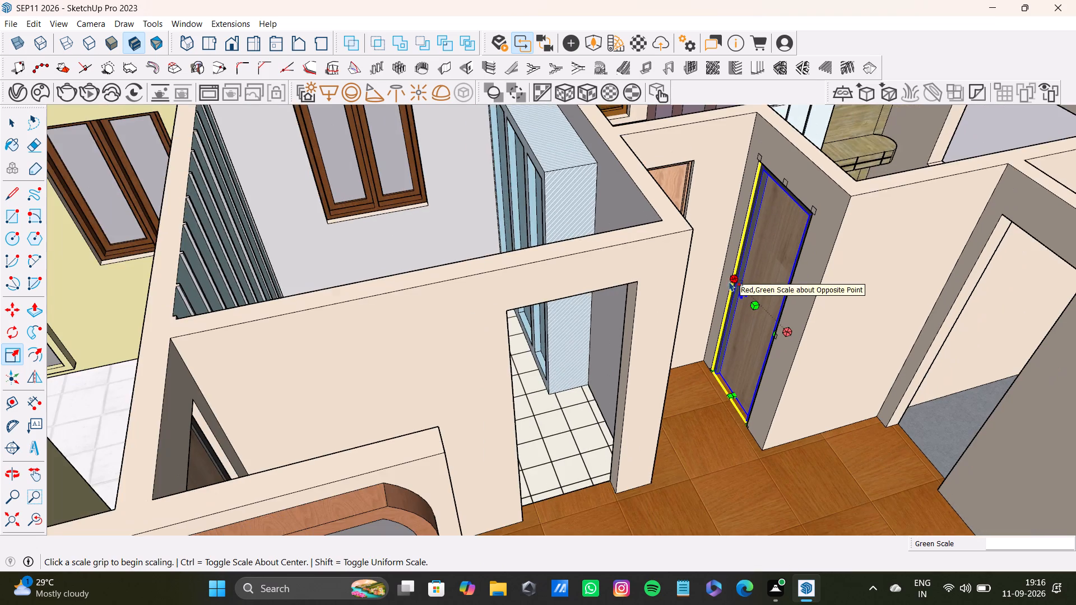
# Copy the wardrobe room's door by its upper frame corner about 19' 3 1/4" away onto the open ground outside the house.
pyautogui.moveTo(729, 281); pyautogui.dragTo(745, 305, button='middle')
pyautogui.scroll(1, 731, 221)
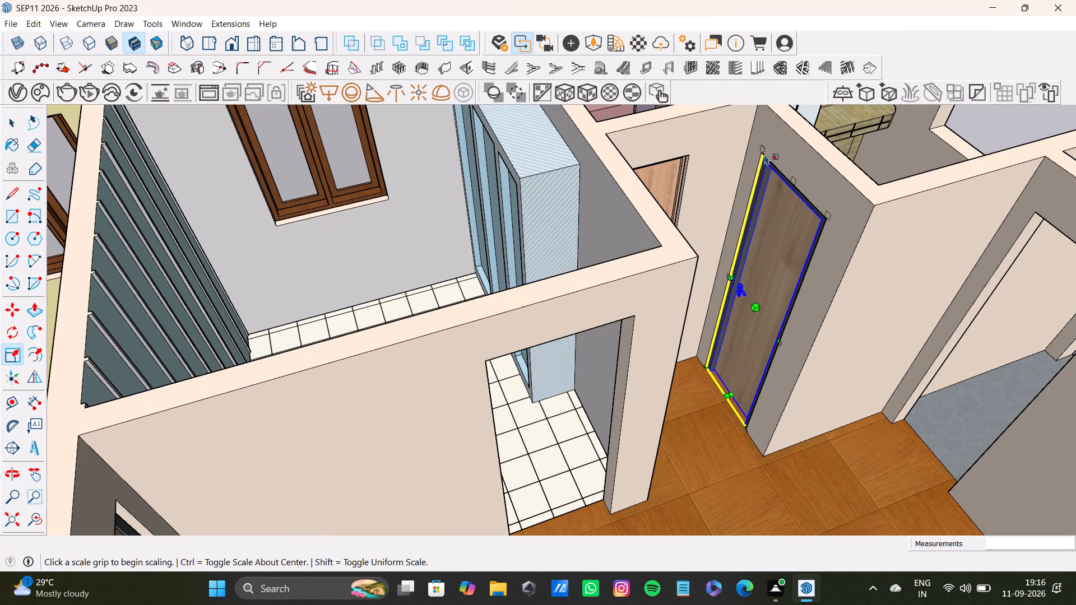
pyautogui.press('m')
pyautogui.click(763, 159)
pyautogui.scroll(-7, 721, 220)
pyautogui.scroll(1, 650, 229)
pyautogui.scroll(-3, 650, 229)
pyautogui.keyDown('shift'); pyautogui.moveTo(576, 219); pyautogui.dragTo(318, 253, button='middle'); pyautogui.keyUp('shift')
pyautogui.keyDown('shift'); pyautogui.scroll(-1, 318, 245); pyautogui.keyUp('shift')
pyautogui.click(758, 179)
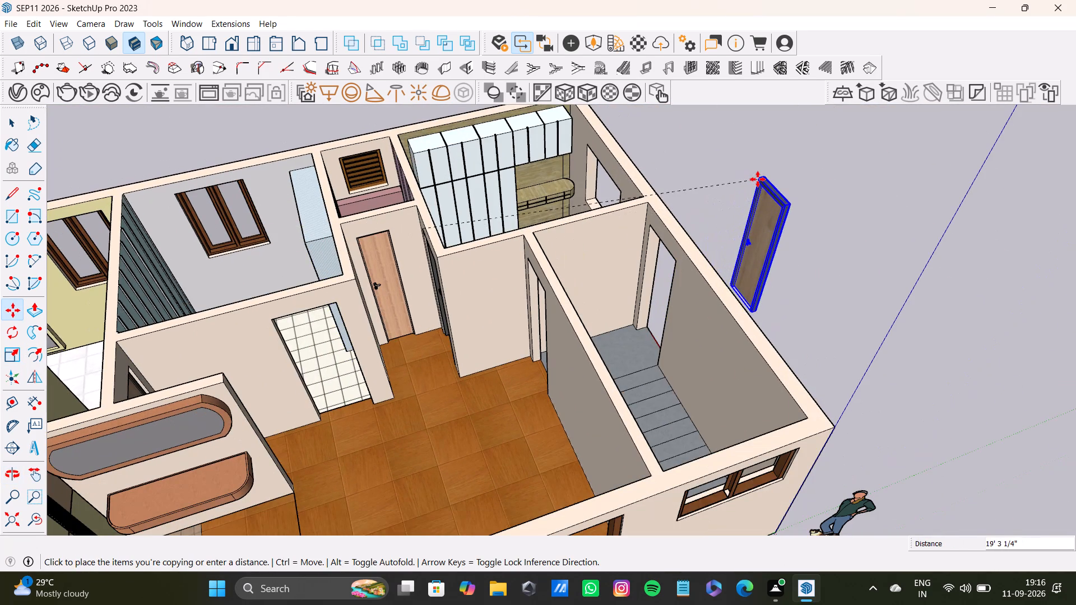
# Rotate the door copy outside the house by 90 degrees about its upper frame corner.
pyautogui.press('q')
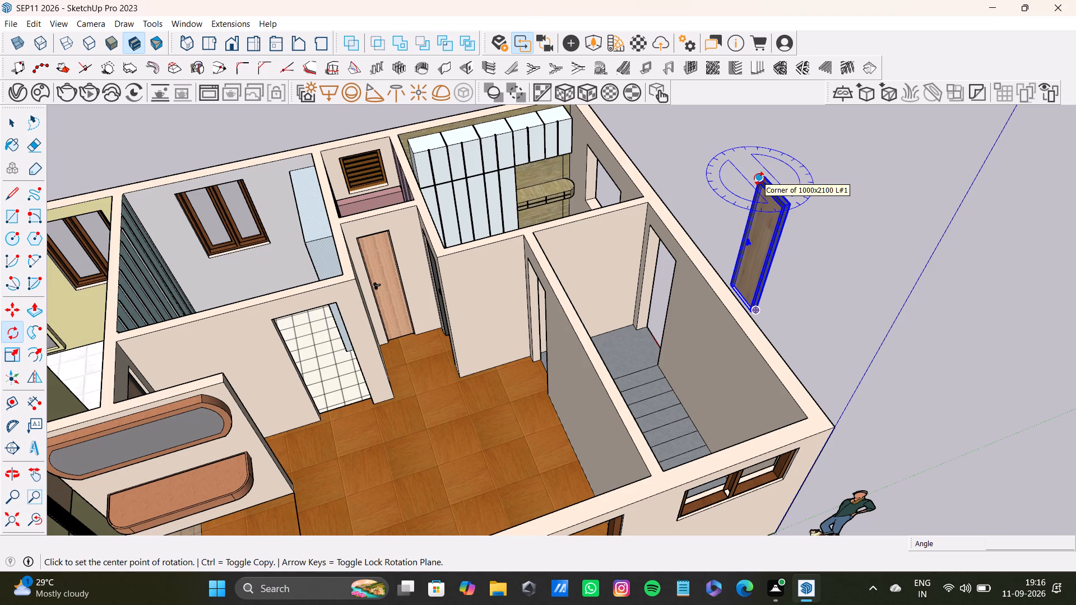
pyautogui.click(760, 181)
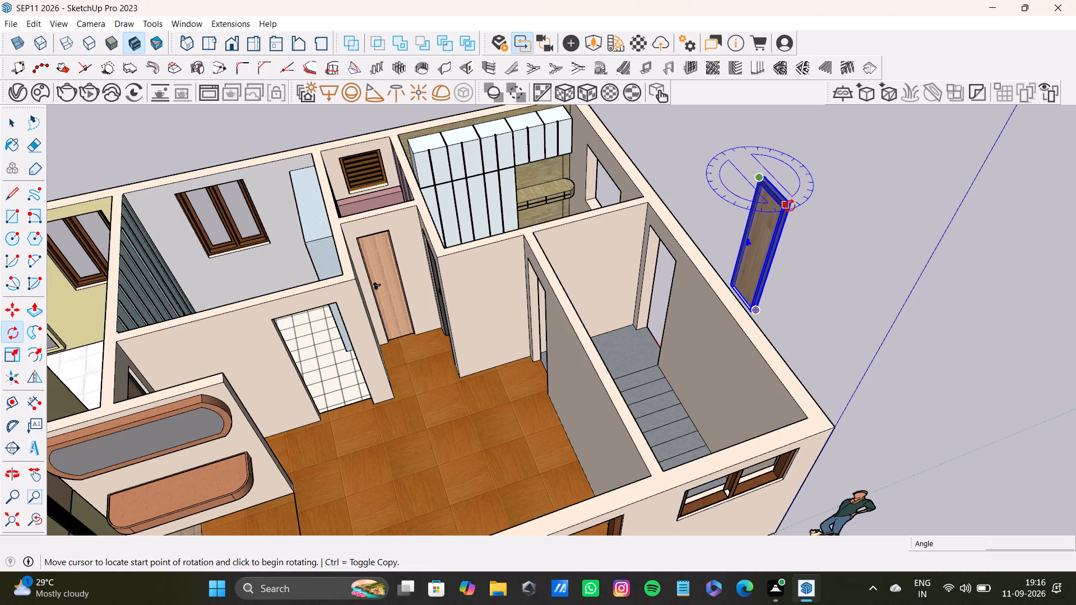
pyautogui.click(786, 204)
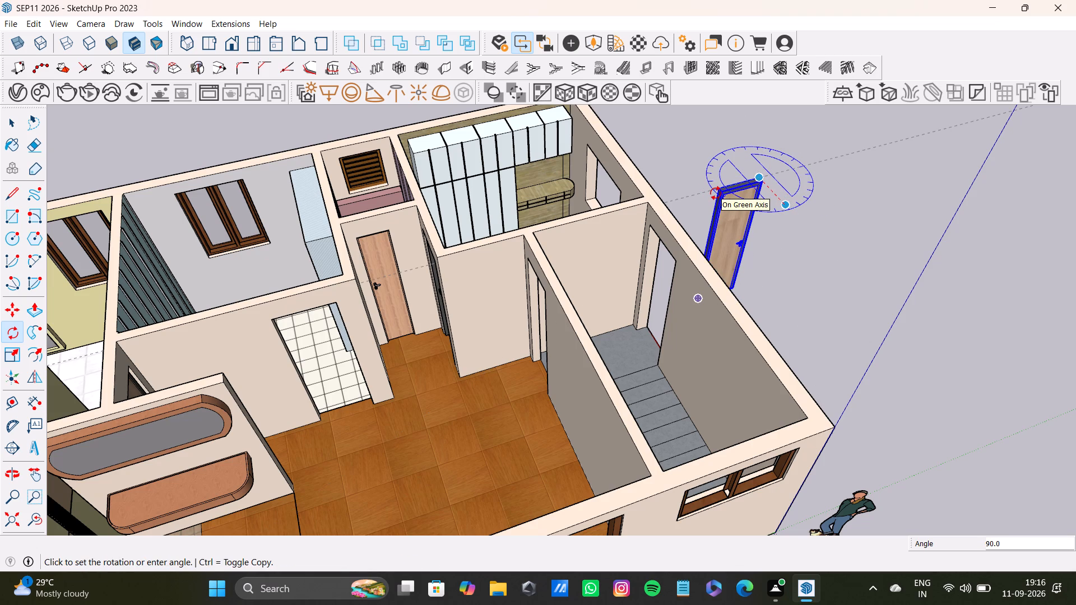
pyautogui.click(716, 193)
pyautogui.press('space')
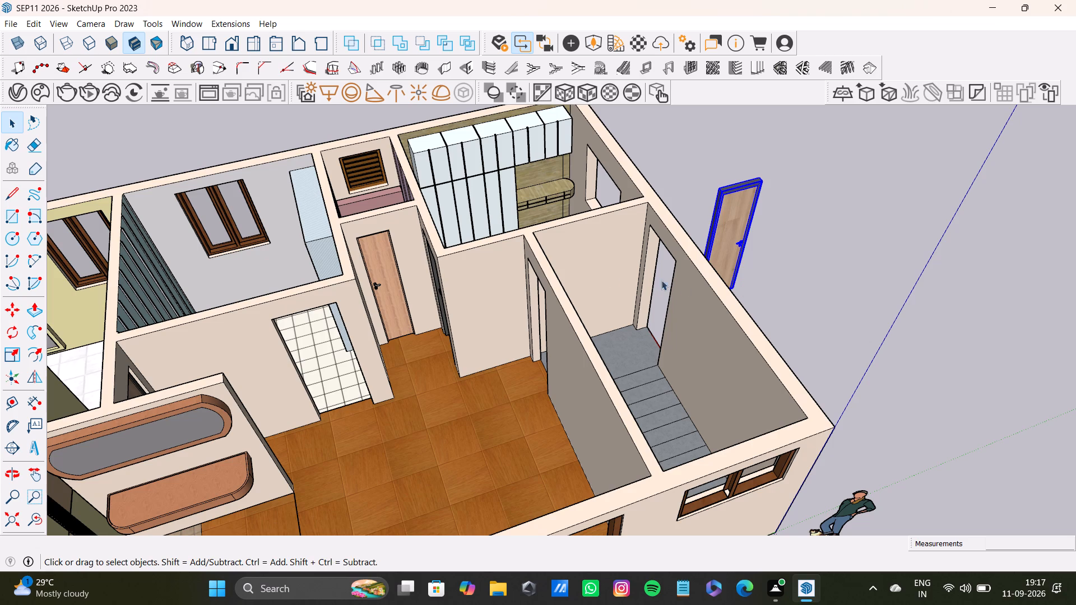
# Move the rotated door by its upper frame corner to the upper corner of the blue-striped room's hall doorway.
pyautogui.write('m,')
pyautogui.scroll(4, 707, 177)
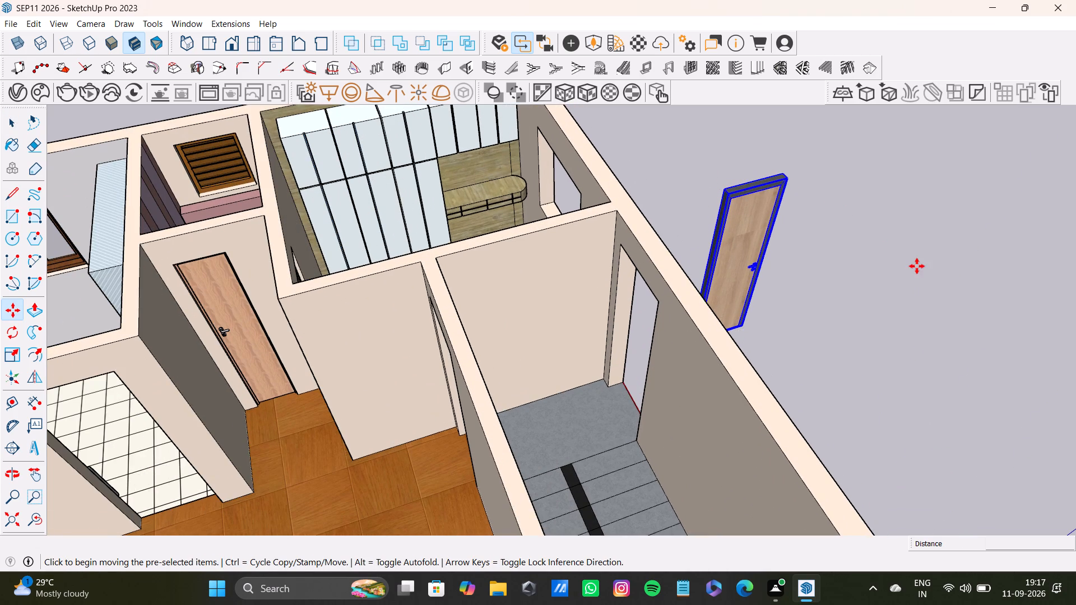
pyautogui.moveTo(917, 267); pyautogui.dragTo(894, 278, button='middle')
pyautogui.press('m')
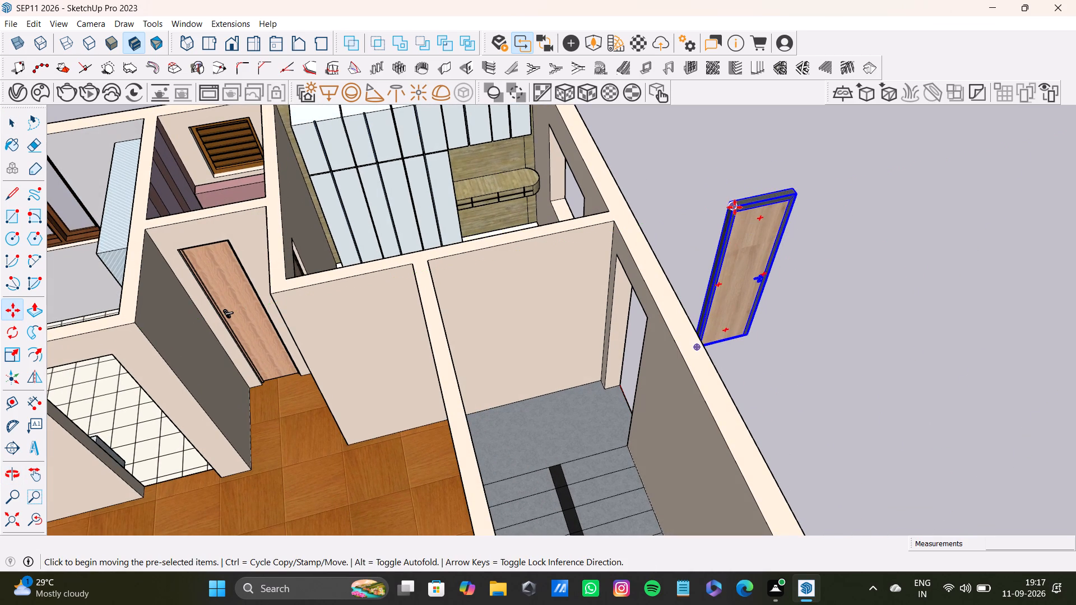
pyautogui.click(734, 208)
pyautogui.scroll(-3, 433, 254)
pyautogui.keyDown('shift'); pyautogui.moveTo(282, 359); pyautogui.dragTo(604, 236, button='middle'); pyautogui.keyUp('shift')
pyautogui.scroll(4, 456, 282)
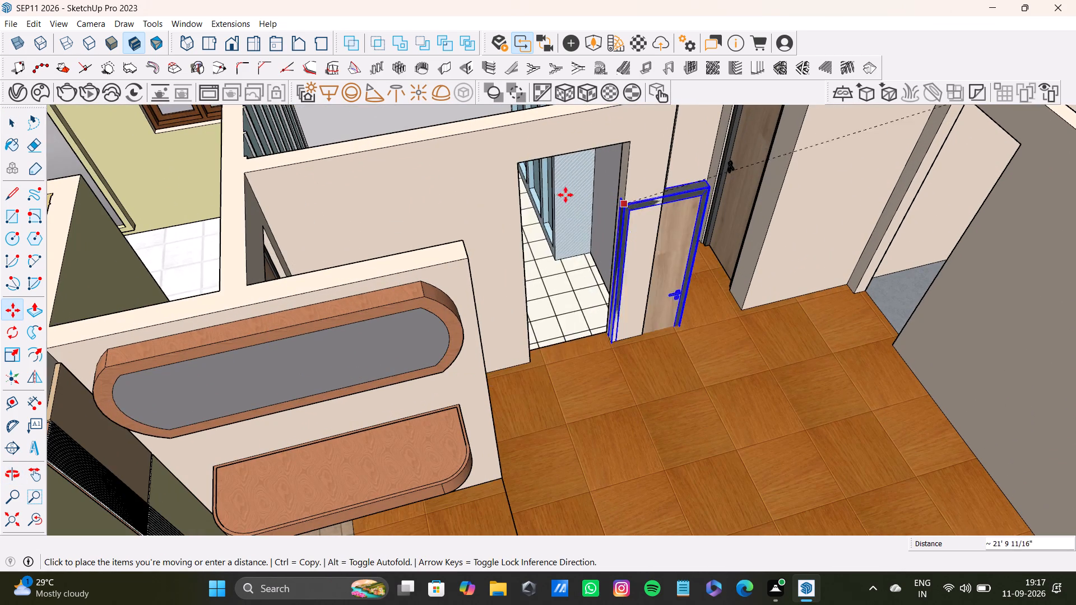
pyautogui.click(516, 164)
# Scale the door in the blue-striped room's doorway by about 1.15 in width and 0.50 in thickness.
pyautogui.moveTo(597, 261); pyautogui.dragTo(495, 278, button='middle')
pyautogui.scroll(6, 597, 287)
pyautogui.moveTo(591, 348); pyautogui.dragTo(469, 362, button='middle')
pyautogui.scroll(2, 589, 276)
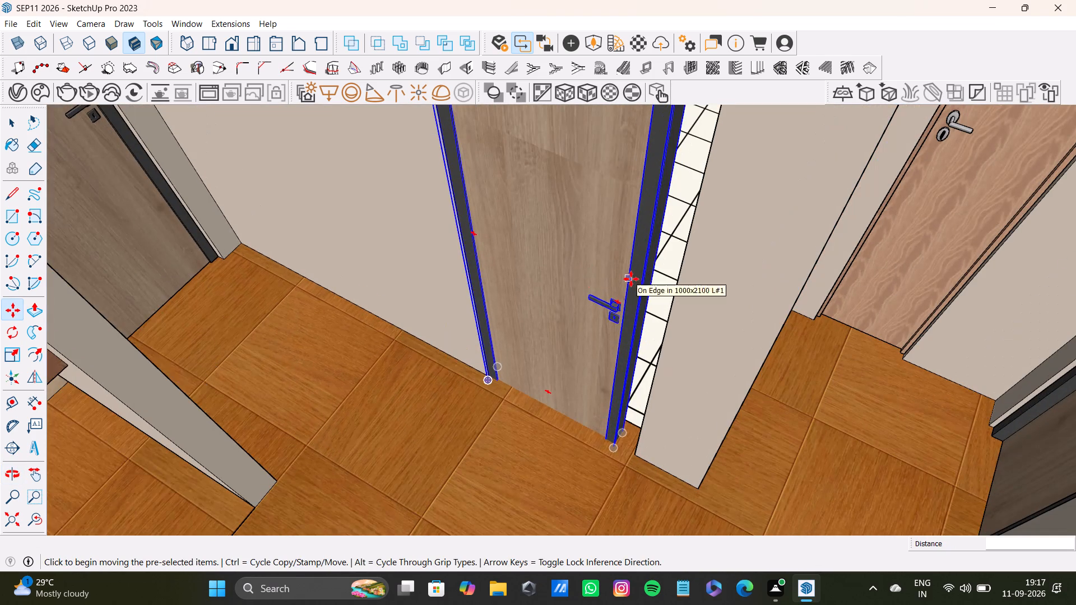
pyautogui.press('s')
pyautogui.moveTo(647, 302); pyautogui.dragTo(675, 304)
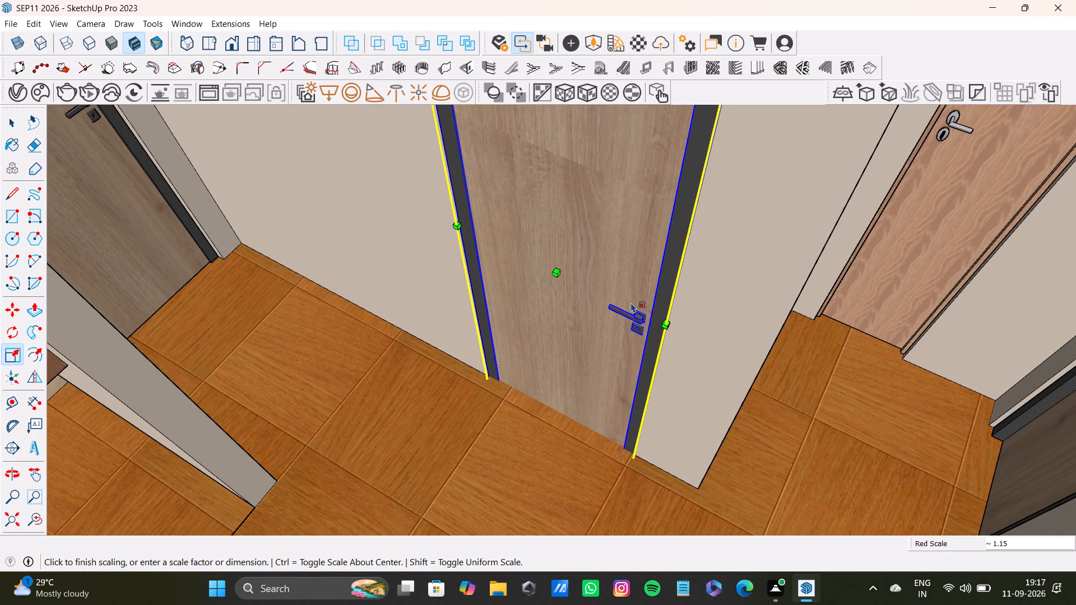
pyautogui.moveTo(556, 275); pyautogui.dragTo(563, 263)
pyautogui.press('space')
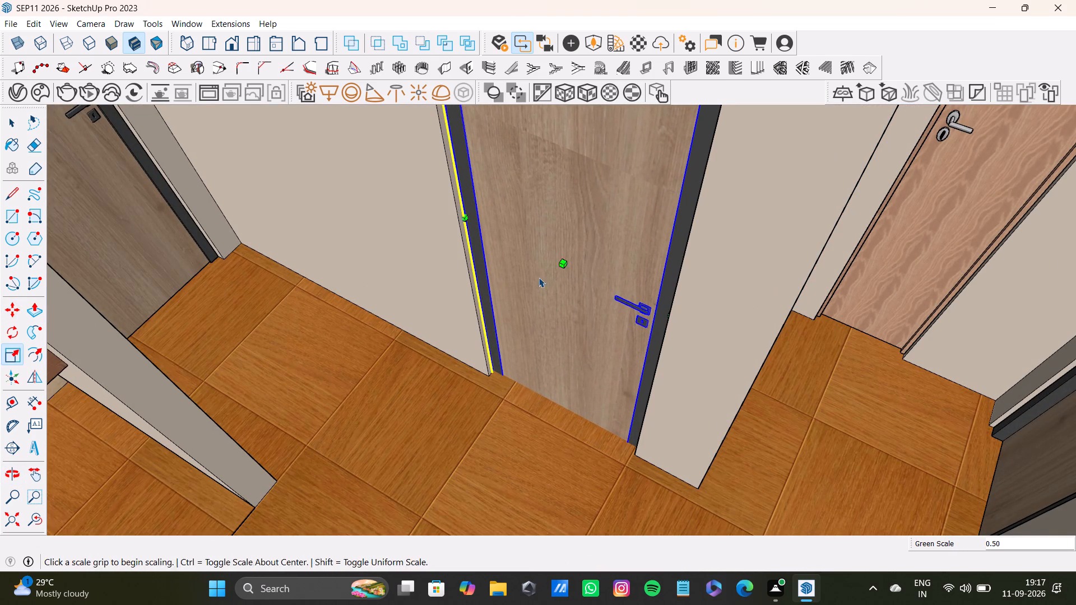
pyautogui.scroll(-20, 537, 280)
pyautogui.scroll(-4, 537, 280)
pyautogui.press('space')
pyautogui.click(685, 215)
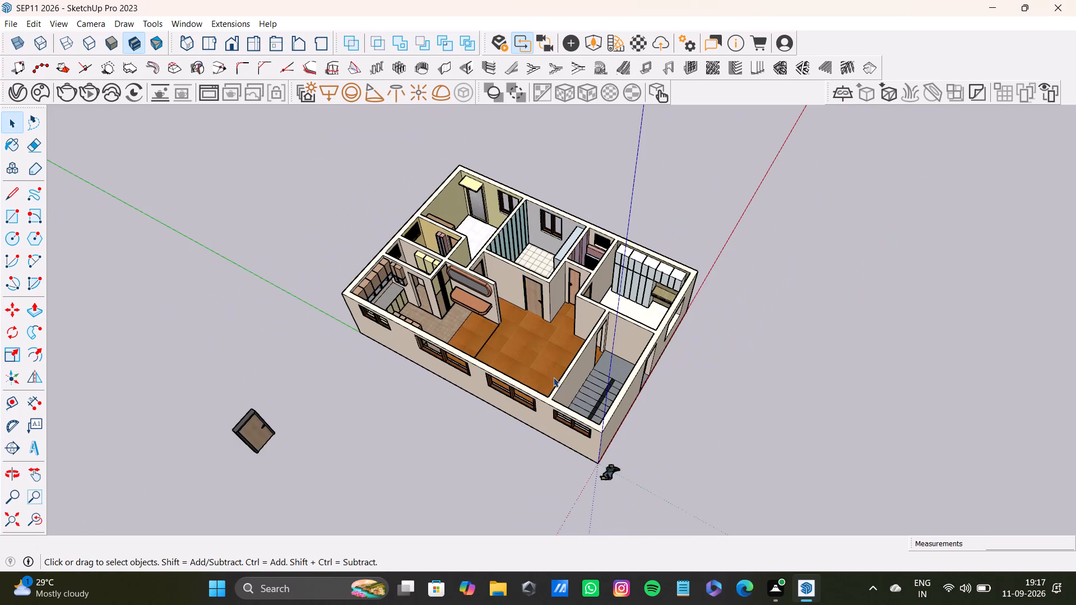
# Delete the spare imported door standing on the open ground outside the kitchen side of the house.
pyautogui.scroll(3, 481, 424)
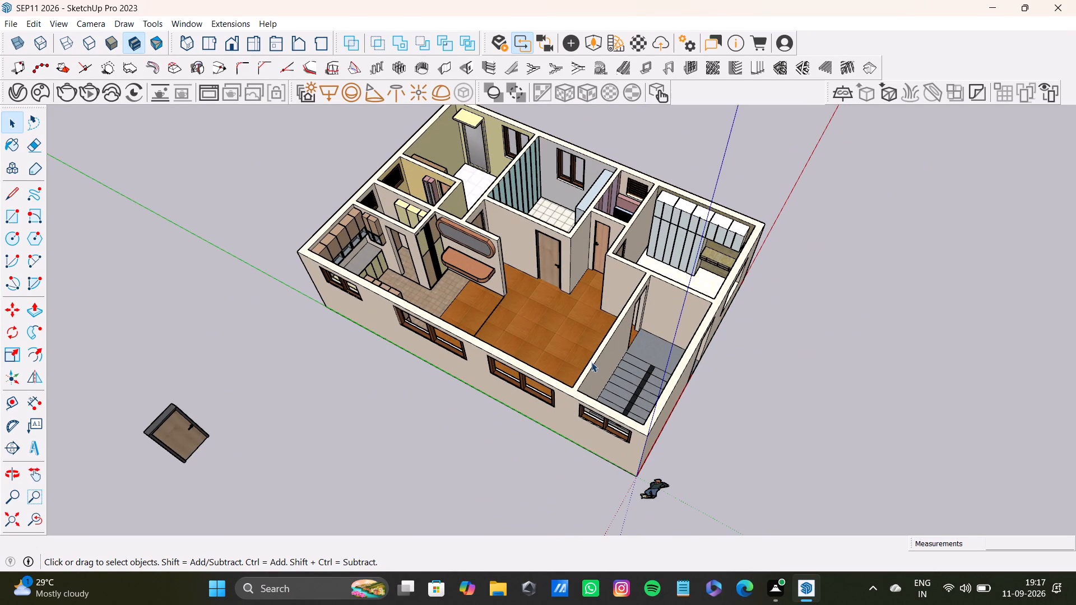
pyautogui.moveTo(587, 344); pyautogui.dragTo(420, 364, button='middle')
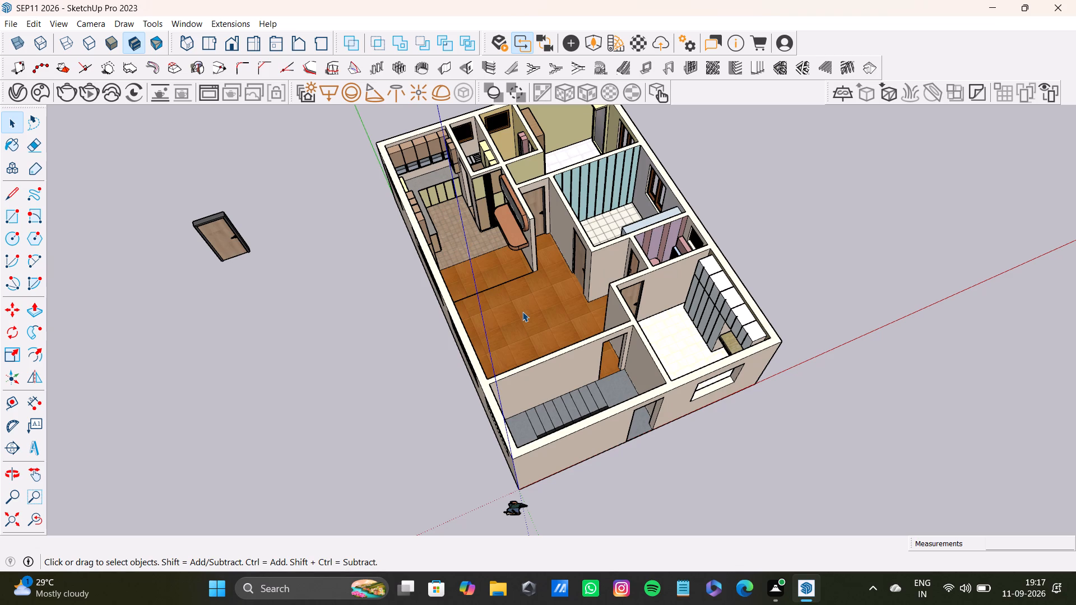
pyautogui.moveTo(155, 175); pyautogui.dragTo(279, 319)
pyautogui.press('Delete')
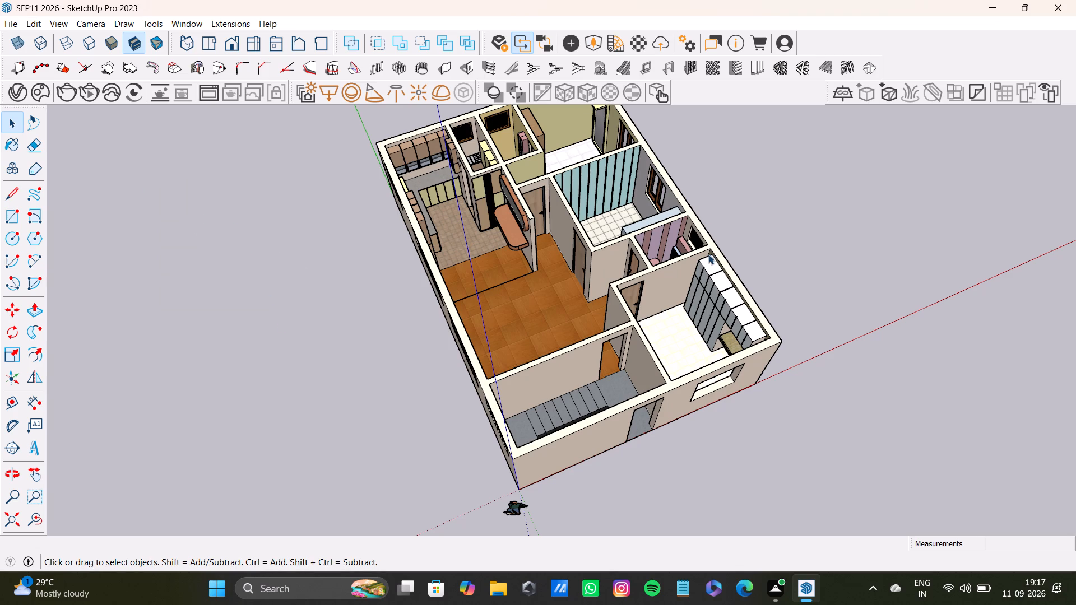
pyautogui.click(706, 218)
pyautogui.press('space')
# Inspect the house interior from above, from the overall room layout and doorways to the kitchen counter and cabinets.
pyautogui.scroll(6, 670, 276)
pyautogui.moveTo(477, 298); pyautogui.dragTo(781, 317, button='middle')
pyautogui.keyDown('shift'); pyautogui.scroll(-3, 743, 313); pyautogui.keyUp('shift')
pyautogui.keyDown('shift'); pyautogui.moveTo(722, 315); pyautogui.dragTo(734, 398, button='middle'); pyautogui.keyUp('shift')
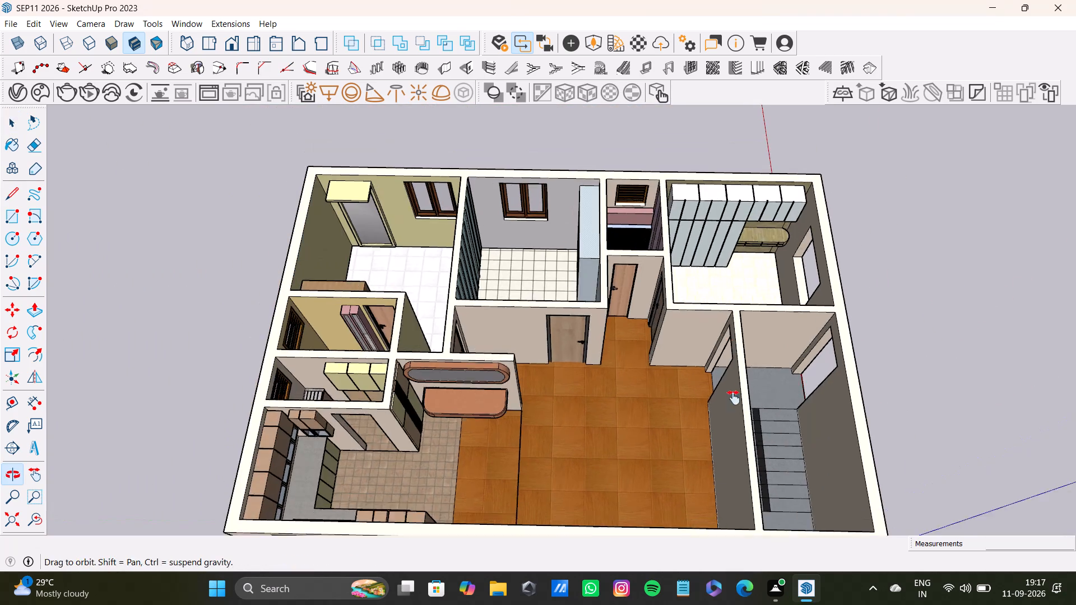
pyautogui.keyDown('shift'); pyautogui.moveTo(734, 398); pyautogui.dragTo(734, 398, button='middle'); pyautogui.keyUp('shift')
pyautogui.scroll(5, 527, 397)
pyautogui.moveTo(512, 384); pyautogui.dragTo(755, 182, button='middle')
pyautogui.moveTo(759, 281); pyautogui.dragTo(348, 348, button='middle')
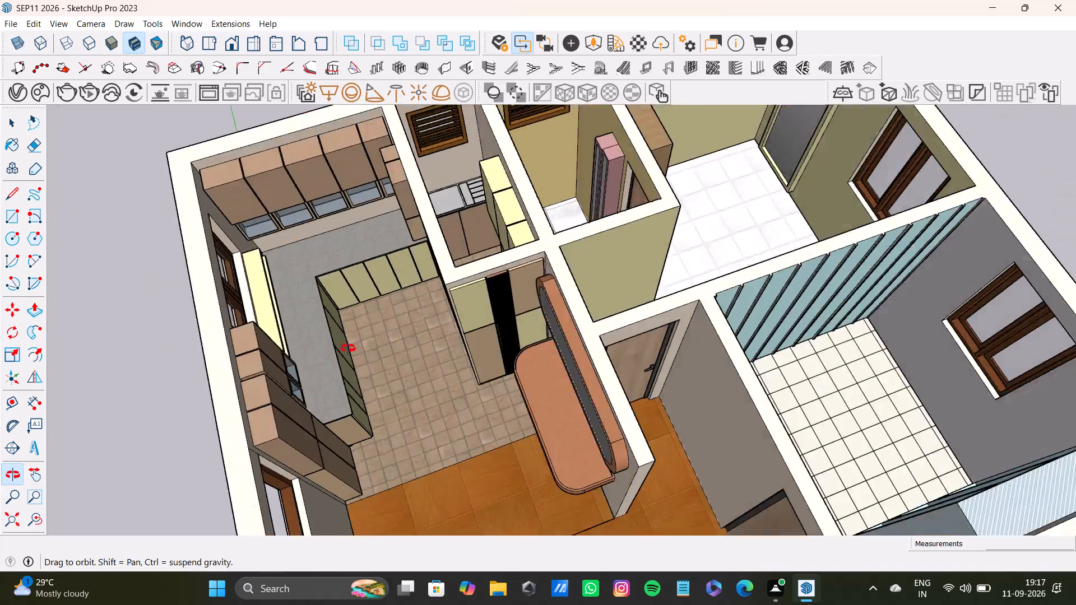
pyautogui.moveTo(348, 348); pyautogui.dragTo(347, 348, button='middle')
pyautogui.scroll(-3, 346, 309)
pyautogui.keyDown('shift'); pyautogui.moveTo(359, 302); pyautogui.dragTo(497, 362, button='middle'); pyautogui.keyUp('shift')
pyautogui.scroll(9, 525, 346)
pyautogui.moveTo(525, 306); pyautogui.dragTo(428, 201, button='middle')
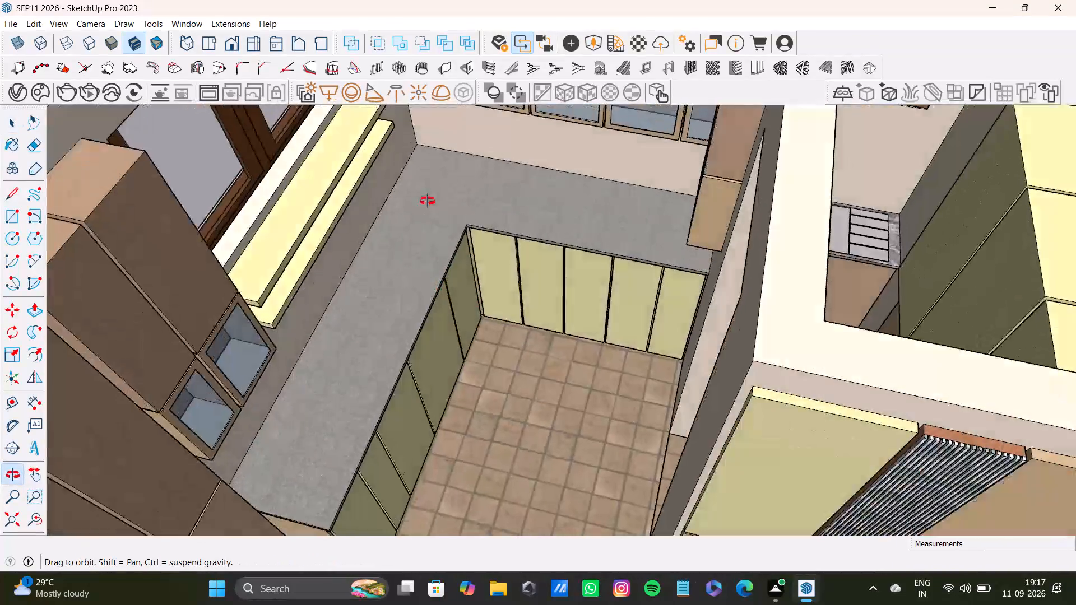
# Inspect the house interior from above, from the kitchen and washrooms through the living hall to the bedrooms and staircase.
pyautogui.moveTo(428, 201); pyautogui.dragTo(378, 218, button='middle')
pyautogui.scroll(-10, 397, 217)
pyautogui.moveTo(408, 252); pyautogui.dragTo(567, 250, button='middle')
pyautogui.scroll(3, 524, 309)
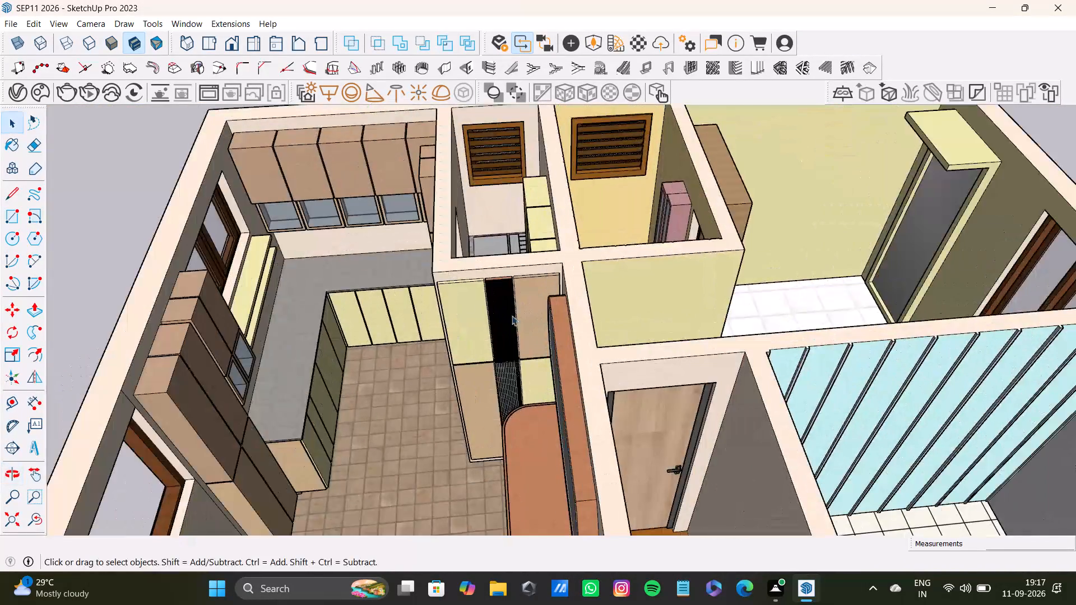
pyautogui.scroll(15, 512, 315)
pyautogui.scroll(-8, 498, 300)
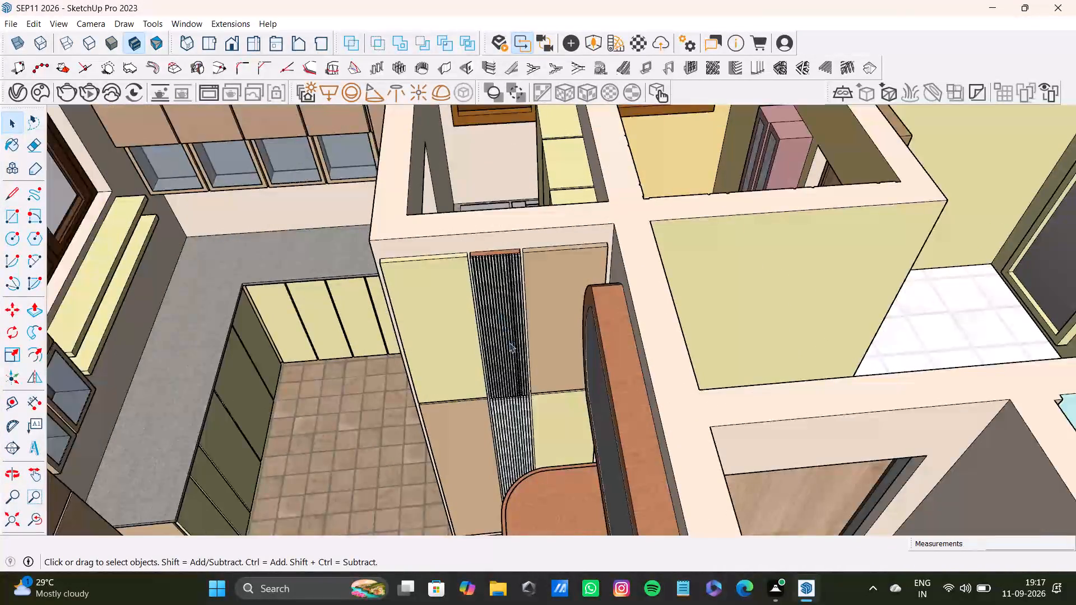
pyautogui.scroll(-6, 509, 342)
pyautogui.moveTo(513, 354); pyautogui.dragTo(713, 308, button='middle')
pyautogui.moveTo(650, 329); pyautogui.dragTo(1041, 399, button='middle')
pyautogui.scroll(2, 972, 369)
pyautogui.keyDown('shift'); pyautogui.moveTo(878, 309); pyautogui.dragTo(755, 450, button='middle'); pyautogui.keyUp('shift')
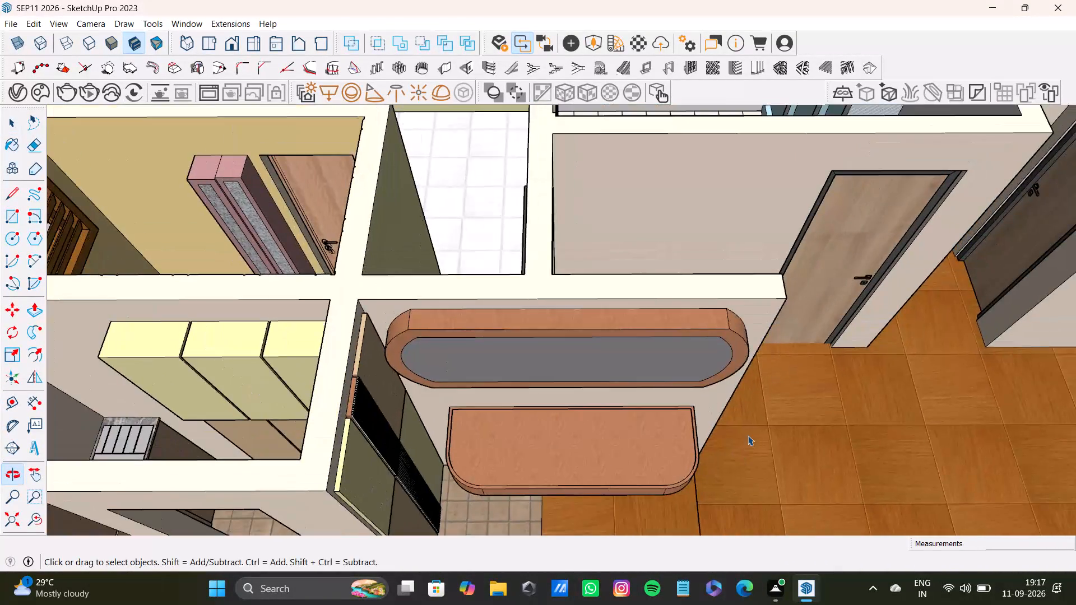
pyautogui.scroll(-8, 748, 434)
pyautogui.keyDown('shift'); pyautogui.moveTo(754, 337); pyautogui.dragTo(358, 448, button='middle'); pyautogui.keyUp('shift')
pyautogui.scroll(2, 494, 367)
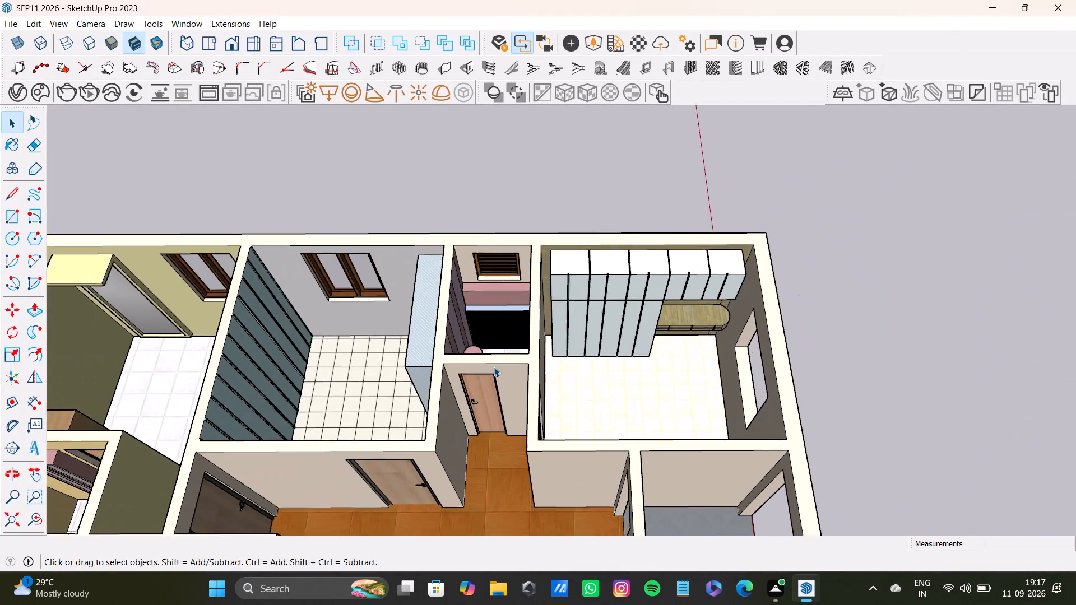
pyautogui.scroll(2, 494, 367)
pyautogui.moveTo(498, 363); pyautogui.dragTo(558, 314, button='middle')
pyautogui.scroll(-1, 485, 414)
pyautogui.scroll(-3, 559, 313)
pyautogui.moveTo(560, 343); pyautogui.dragTo(564, 333, button='middle')
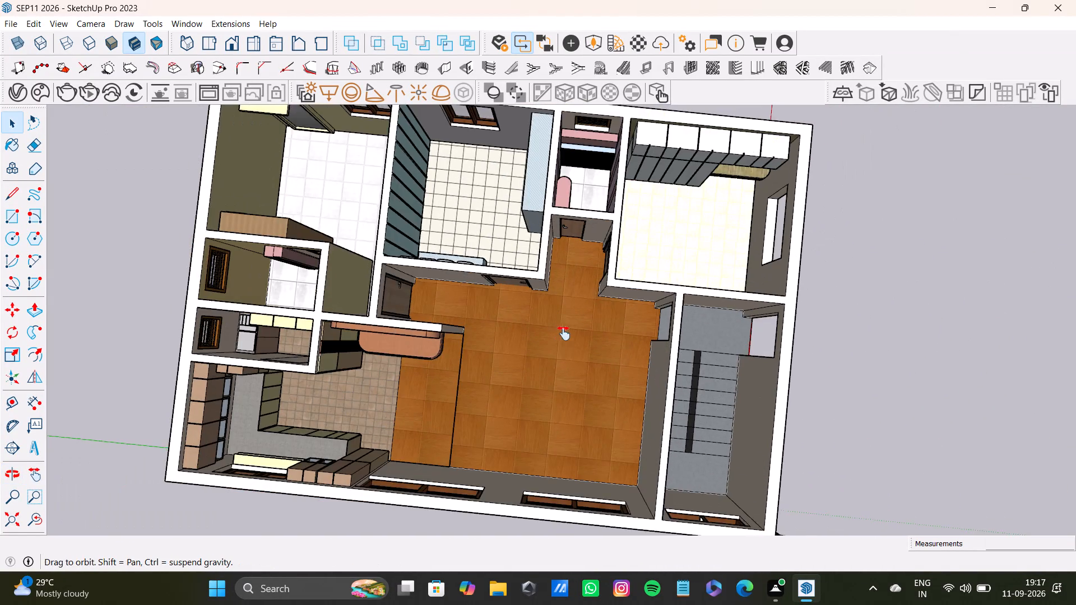
pyautogui.moveTo(564, 333); pyautogui.dragTo(521, 355, button='middle')
# Import the black door with a glass strip, Untitled (2), from Downloads and place it outside the staircase's exterior doorway.
pyautogui.click(9, 24)
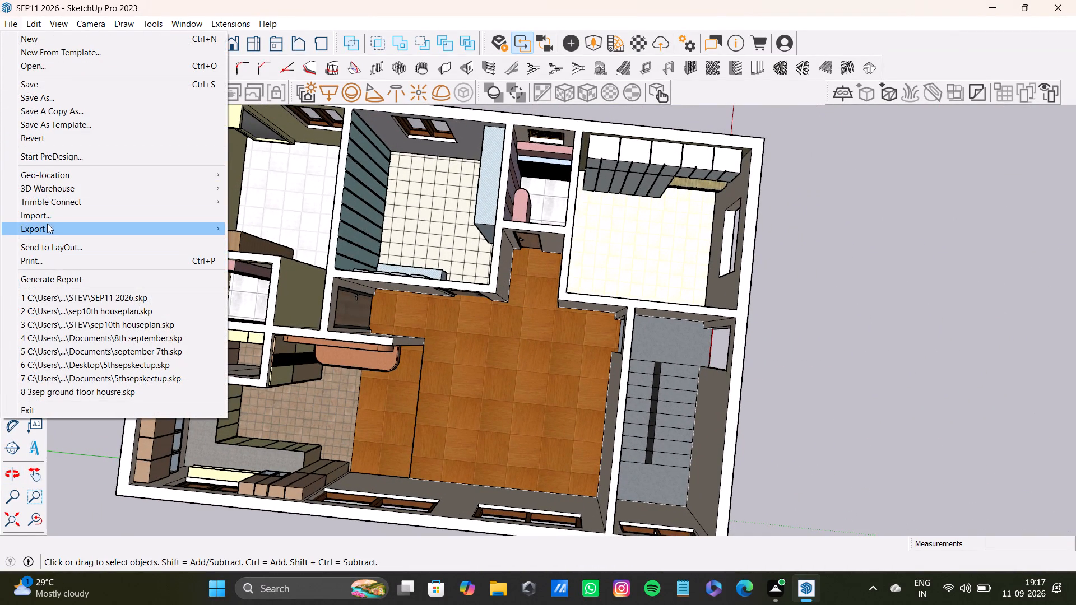
pyautogui.click(47, 219)
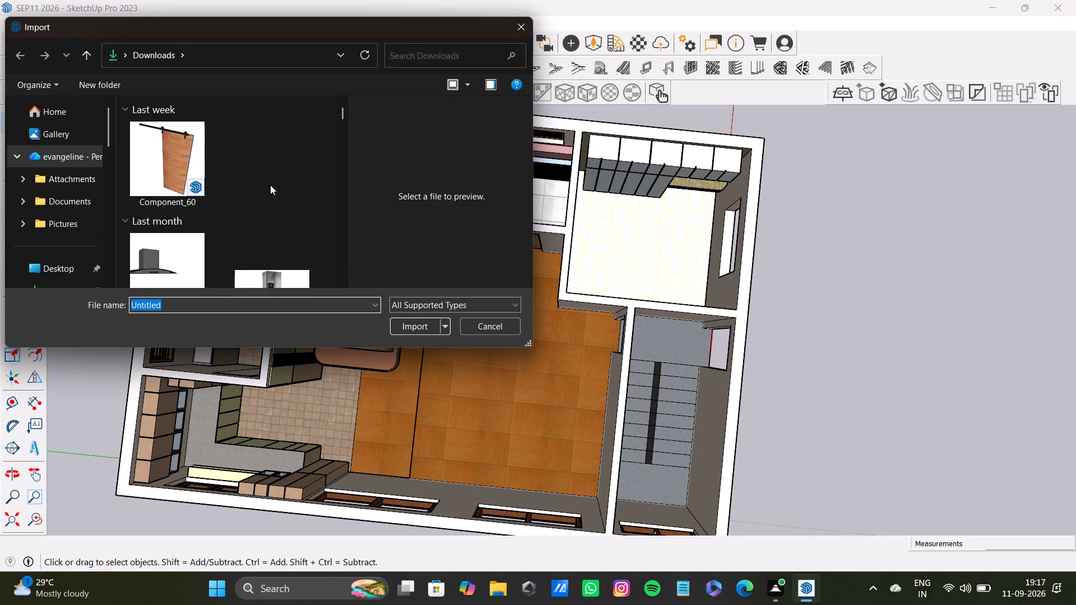
pyautogui.scroll(-4, 199, 203)
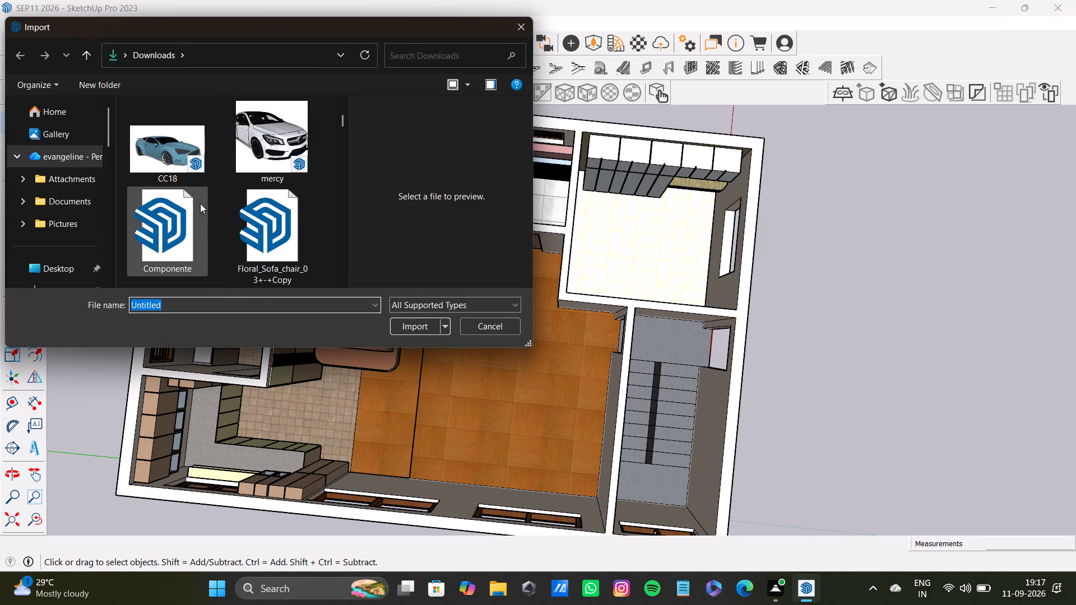
pyautogui.scroll(-13, 200, 203)
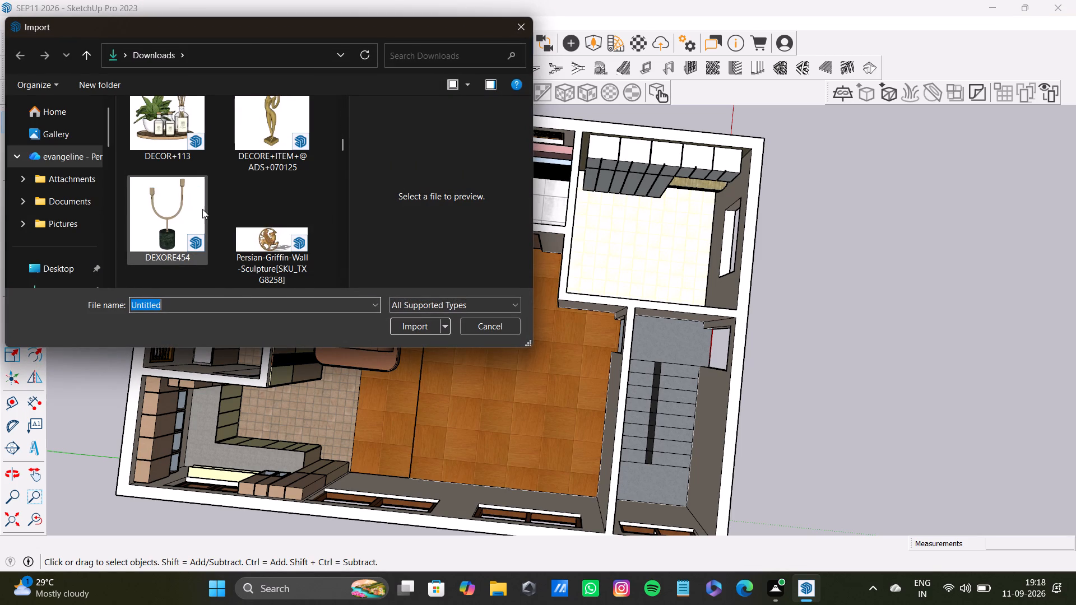
pyautogui.scroll(-1, 202, 213)
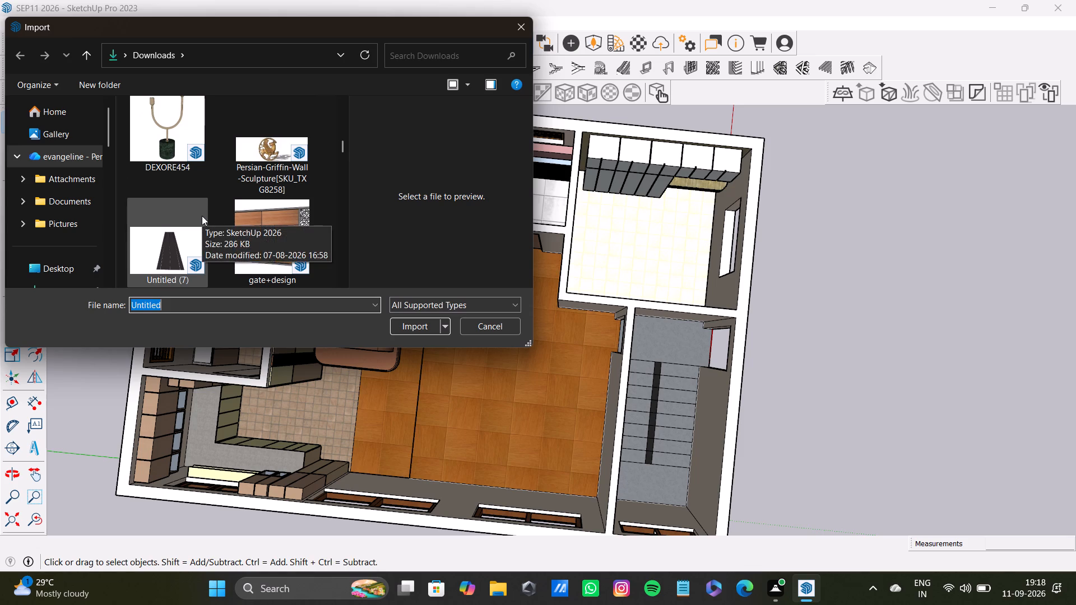
pyautogui.scroll(-6, 201, 216)
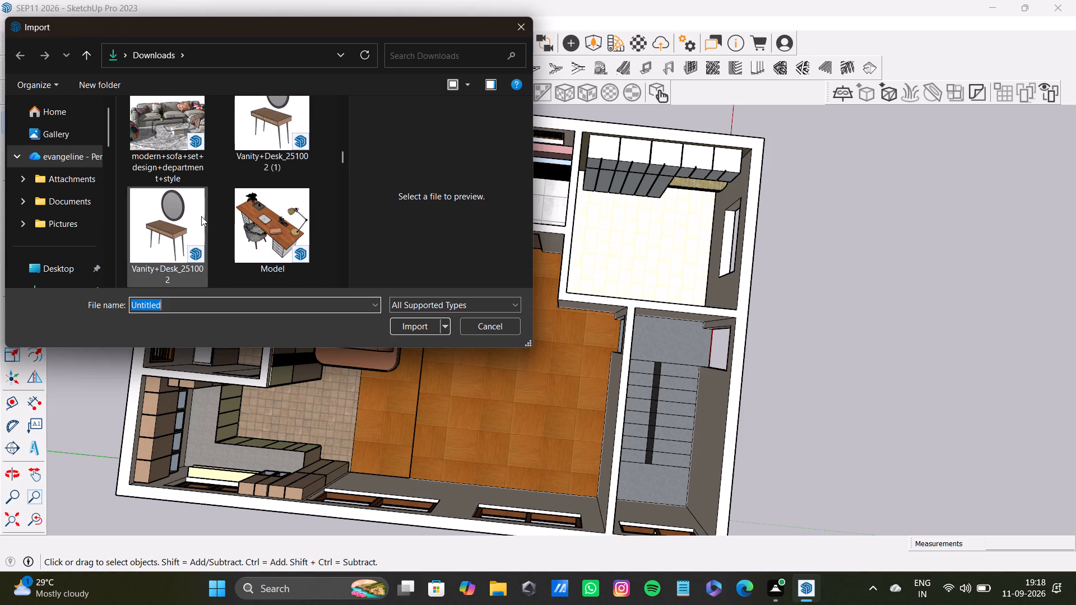
pyautogui.scroll(-2, 220, 221)
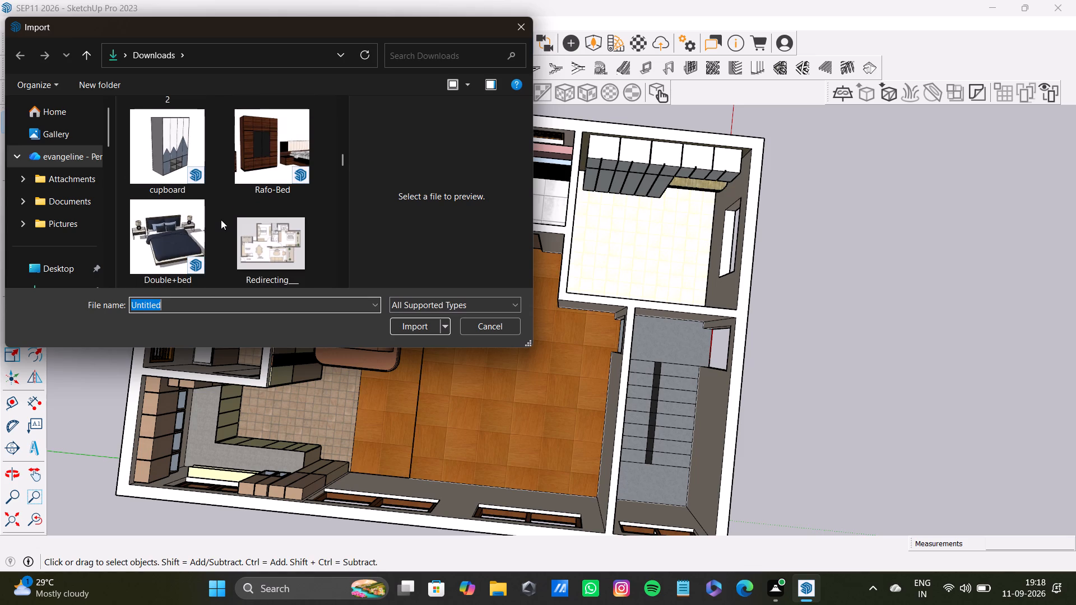
pyautogui.scroll(-6, 221, 220)
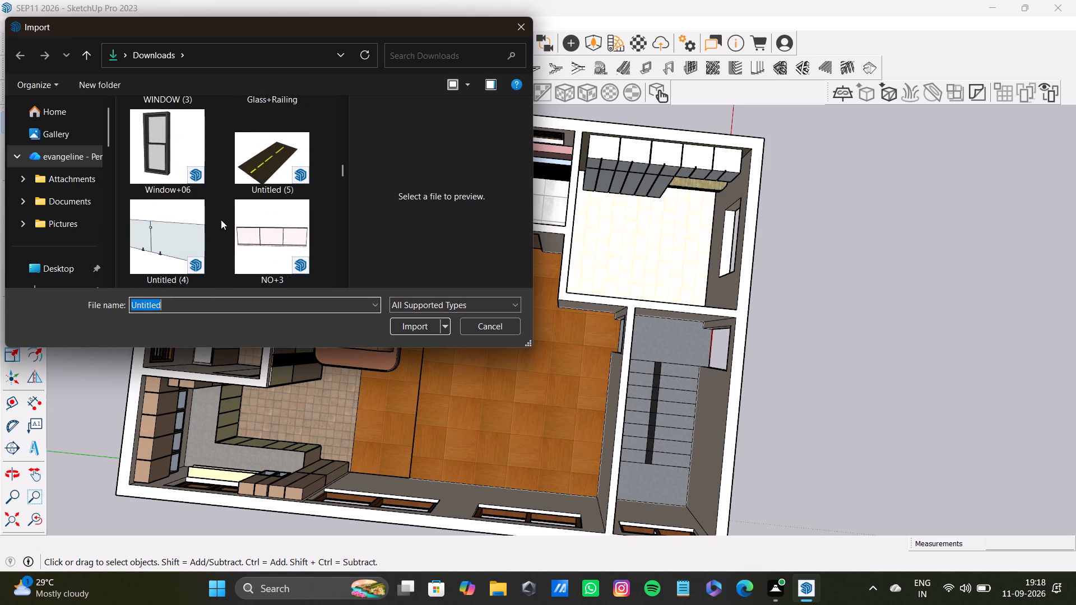
pyautogui.scroll(-8, 221, 220)
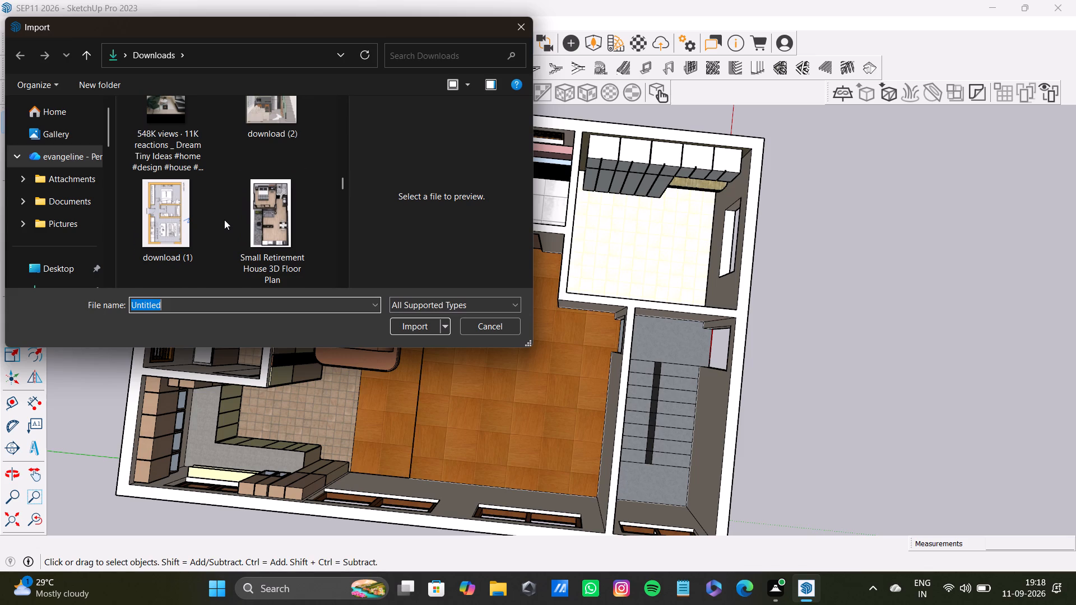
pyautogui.scroll(-2, 224, 220)
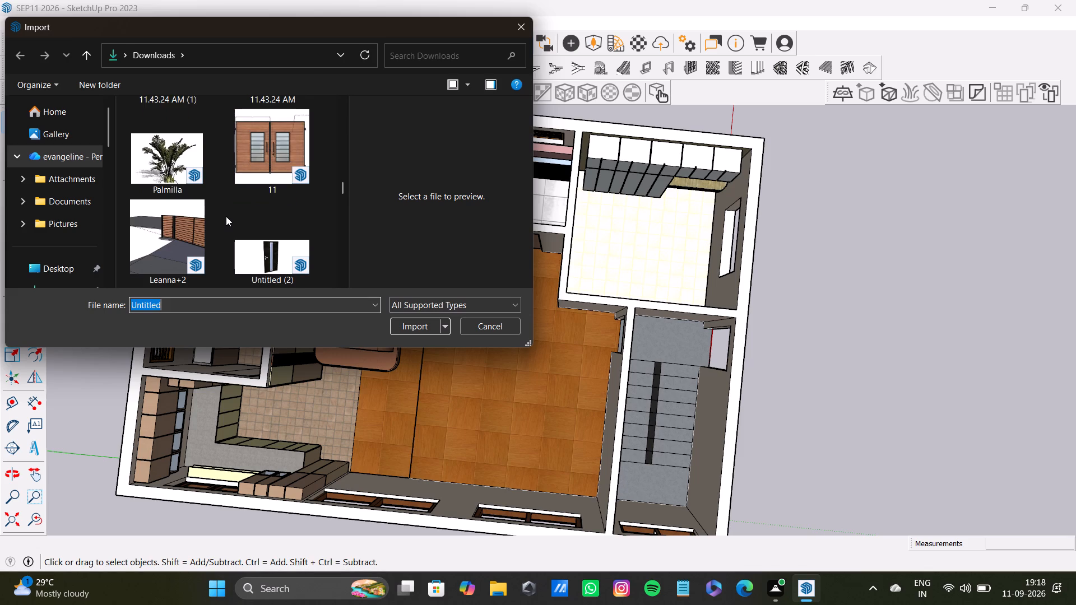
pyautogui.scroll(-2, 226, 216)
pyautogui.scroll(2, 259, 179)
pyautogui.click(264, 215)
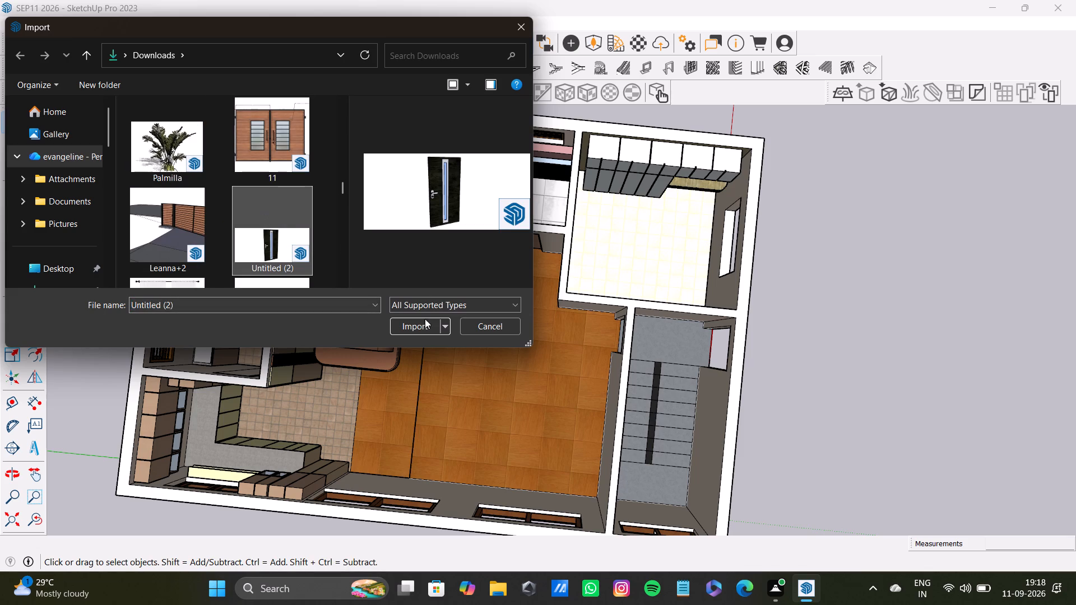
pyautogui.click(422, 325)
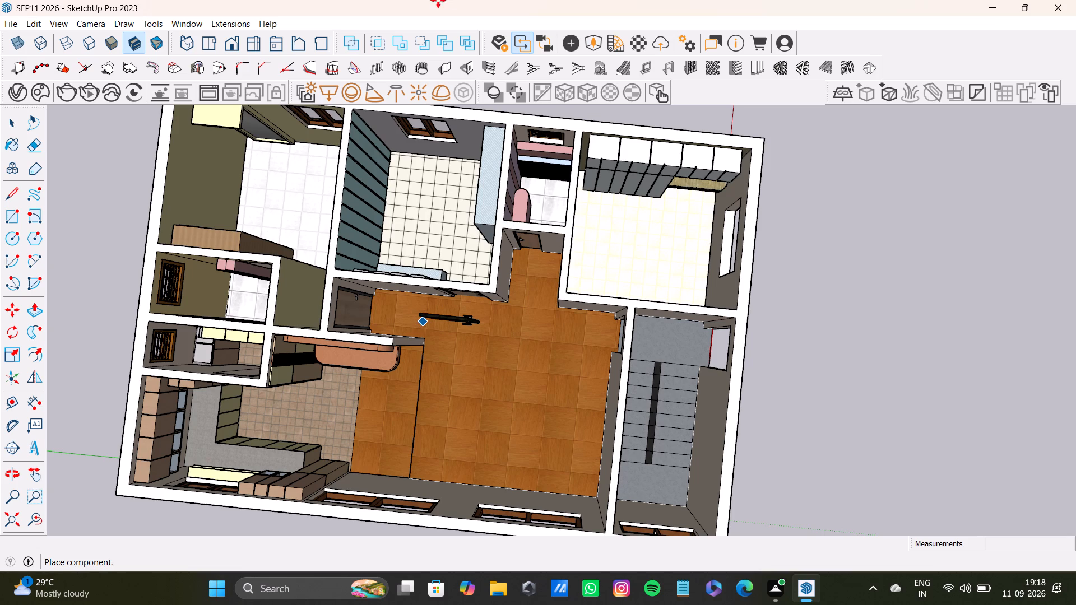
pyautogui.scroll(5, 618, 338)
pyautogui.keyDown('shift'); pyautogui.moveTo(737, 394); pyautogui.dragTo(311, 308, button='middle'); pyautogui.keyUp('shift')
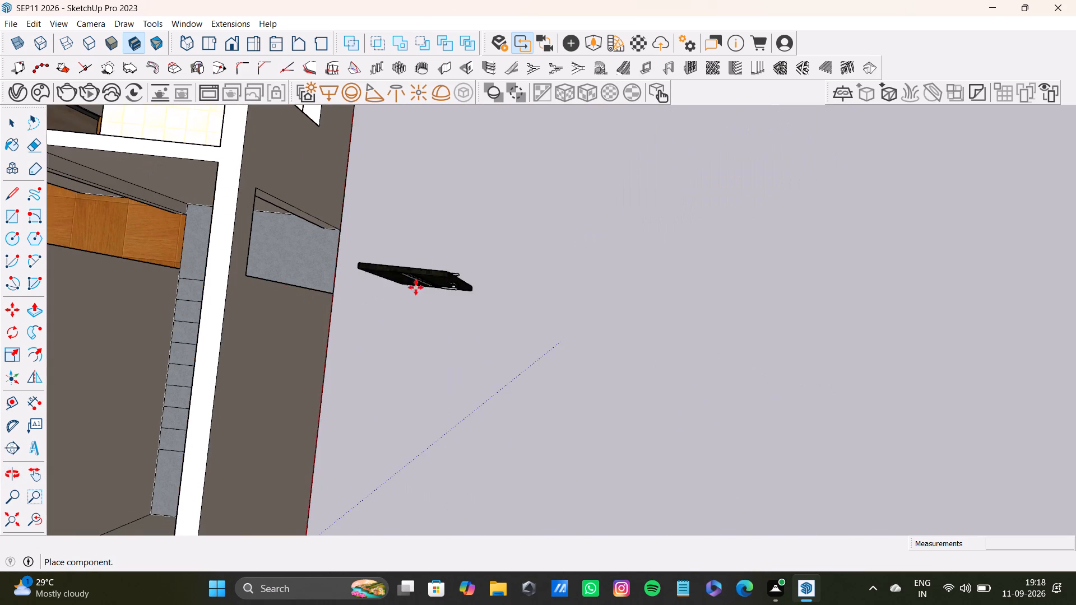
pyautogui.click(490, 292)
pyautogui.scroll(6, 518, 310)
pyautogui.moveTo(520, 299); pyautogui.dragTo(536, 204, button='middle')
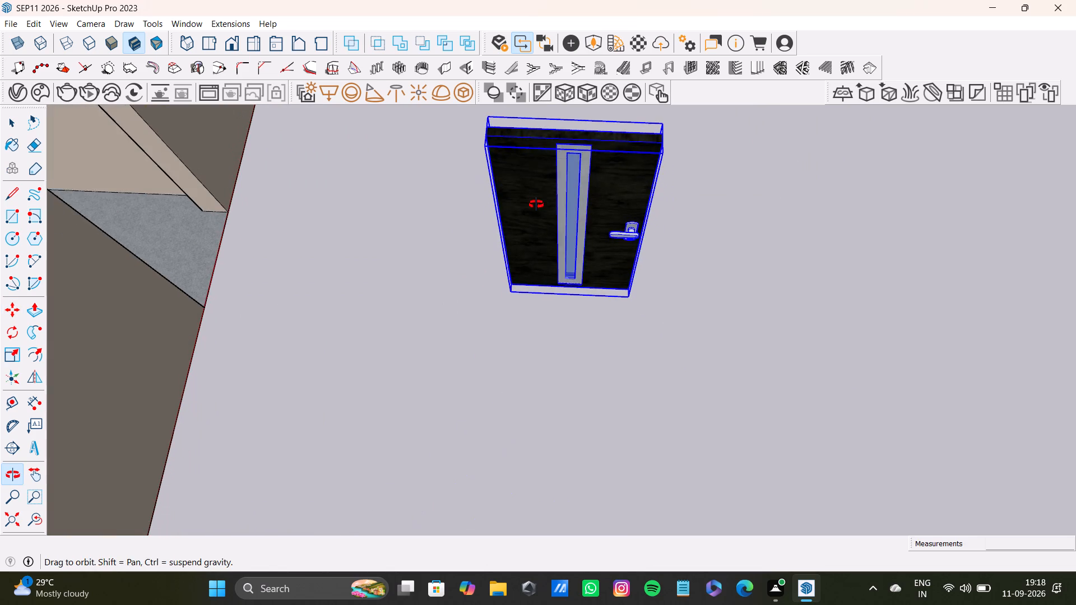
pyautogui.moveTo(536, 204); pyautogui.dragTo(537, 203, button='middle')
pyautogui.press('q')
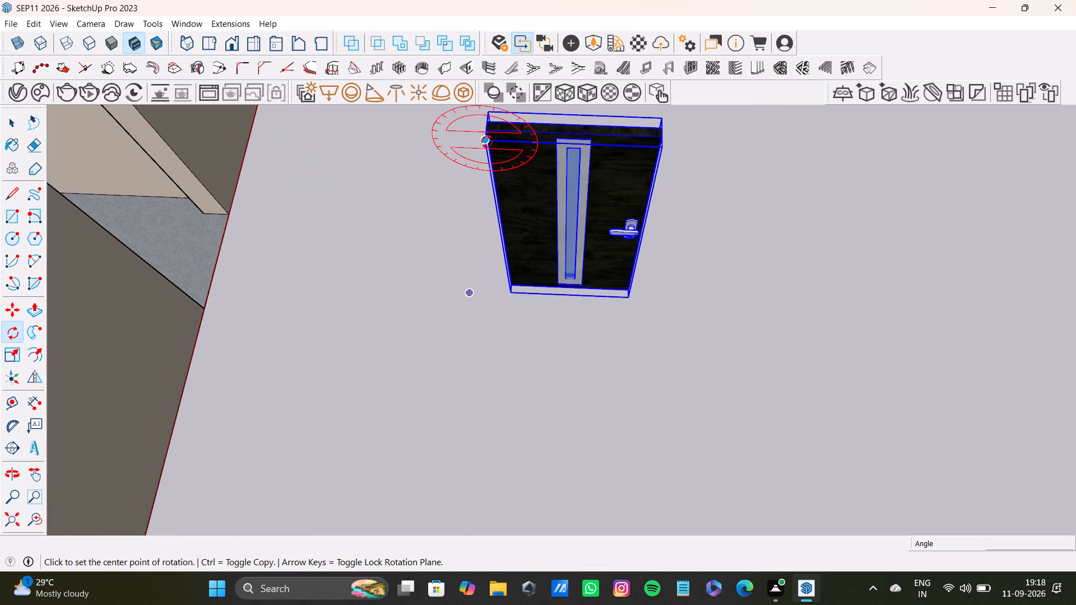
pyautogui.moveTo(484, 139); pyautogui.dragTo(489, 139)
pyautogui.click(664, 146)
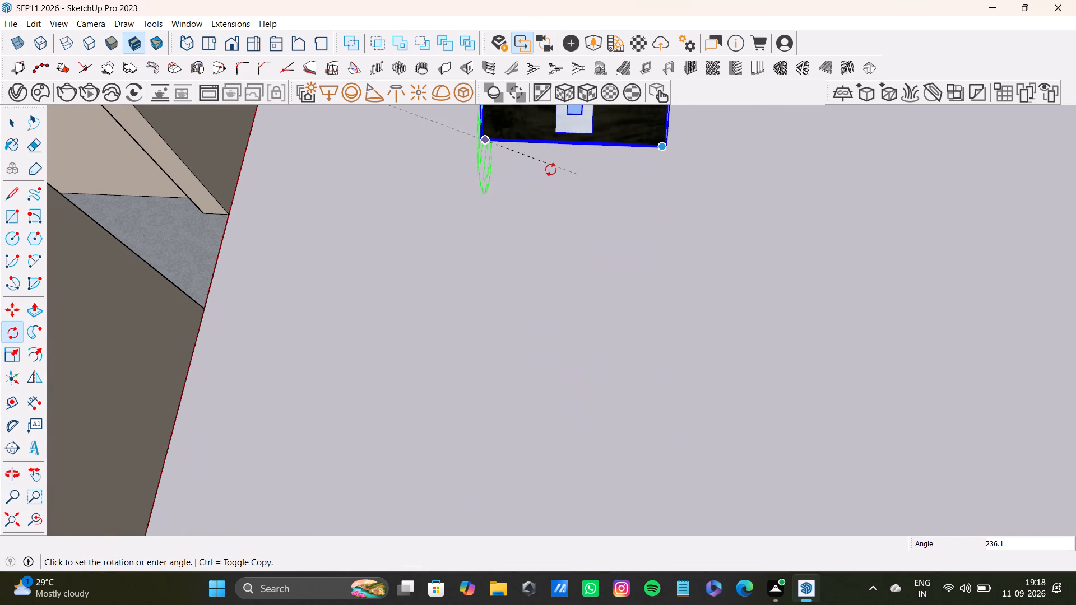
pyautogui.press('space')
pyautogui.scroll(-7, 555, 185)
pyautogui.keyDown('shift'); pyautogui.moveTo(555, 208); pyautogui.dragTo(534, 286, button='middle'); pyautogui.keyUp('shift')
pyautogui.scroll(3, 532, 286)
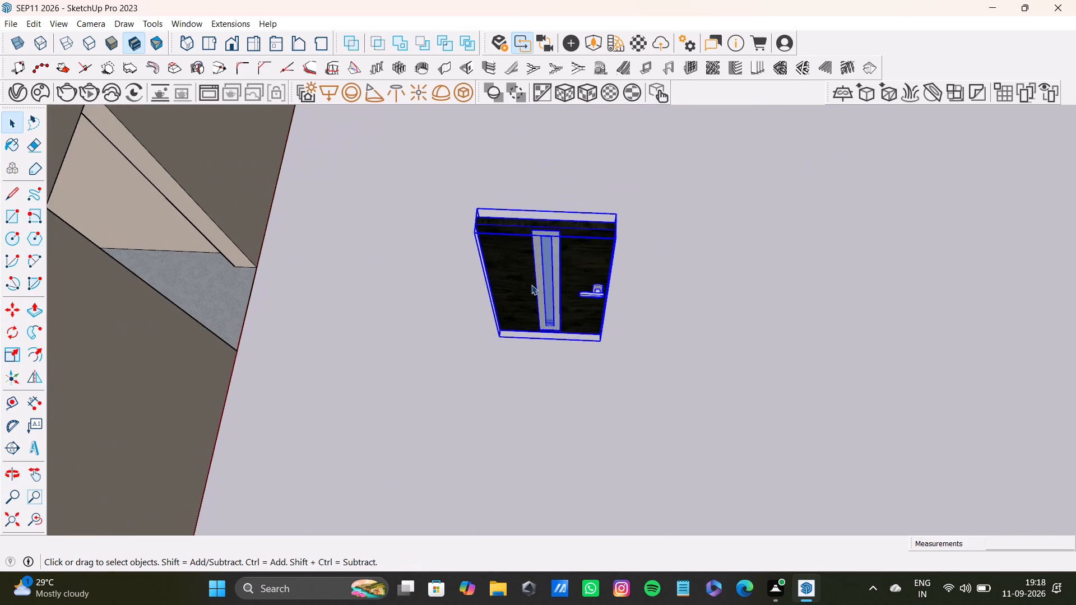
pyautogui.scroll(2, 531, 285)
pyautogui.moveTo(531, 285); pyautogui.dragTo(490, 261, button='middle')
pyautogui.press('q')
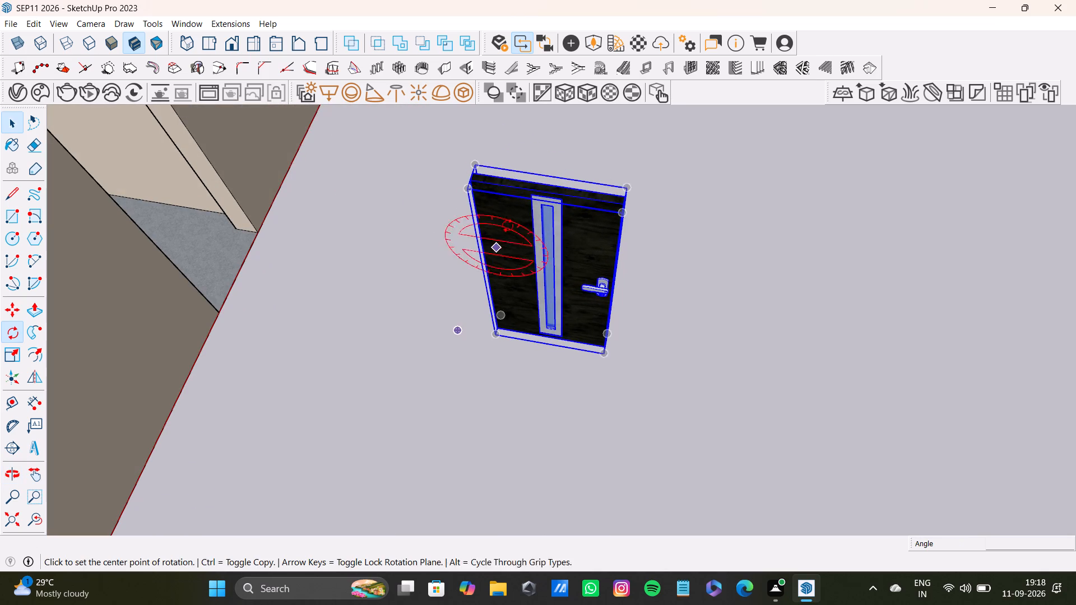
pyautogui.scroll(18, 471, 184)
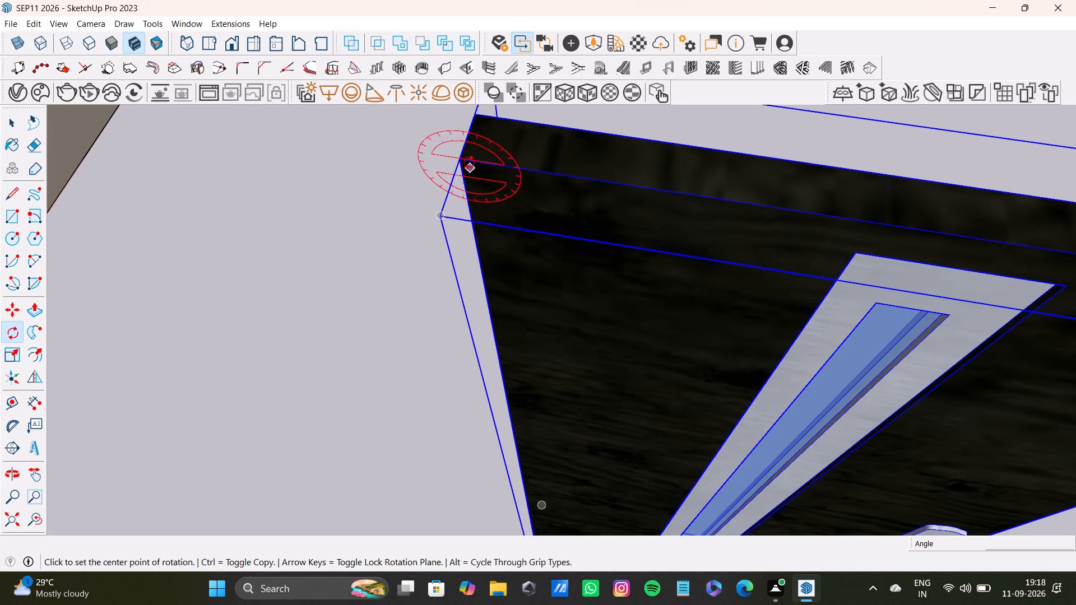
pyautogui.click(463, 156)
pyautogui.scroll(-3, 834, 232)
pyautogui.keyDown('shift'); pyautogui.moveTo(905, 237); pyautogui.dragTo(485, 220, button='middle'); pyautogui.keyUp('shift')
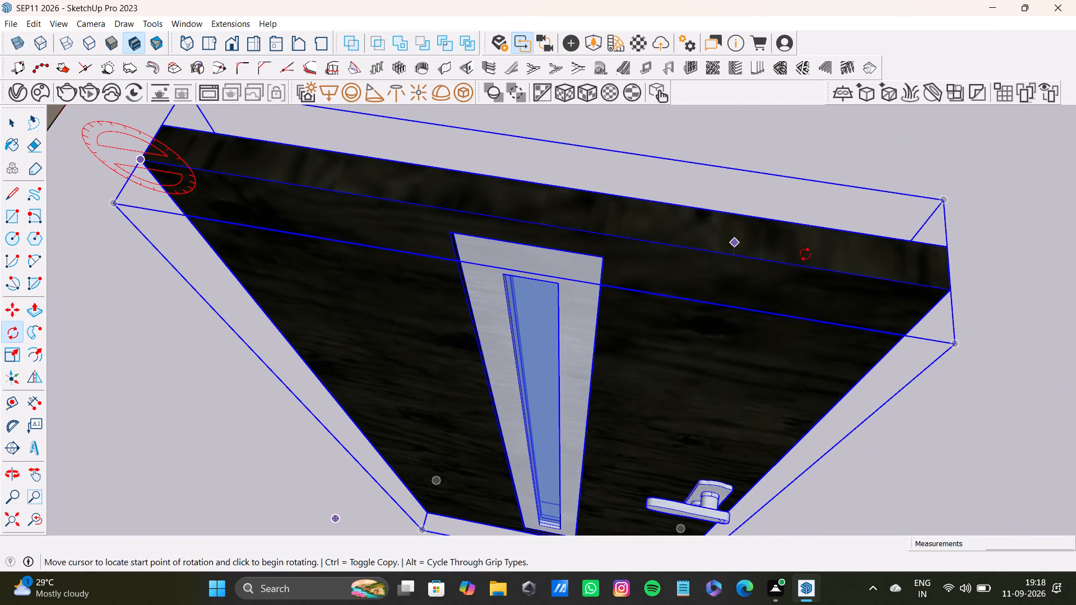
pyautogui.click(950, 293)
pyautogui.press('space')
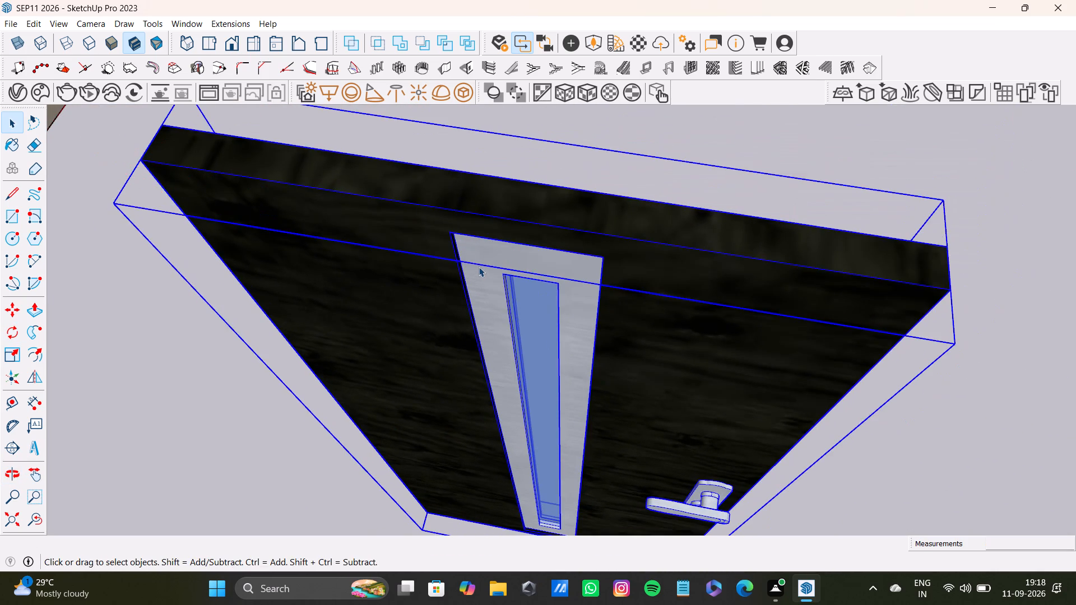
# Rotate the imported black door 90 degrees about the vertical axis at its upper corner.
pyautogui.scroll(-3, 476, 269)
pyautogui.click(766, 181)
pyautogui.press('q')
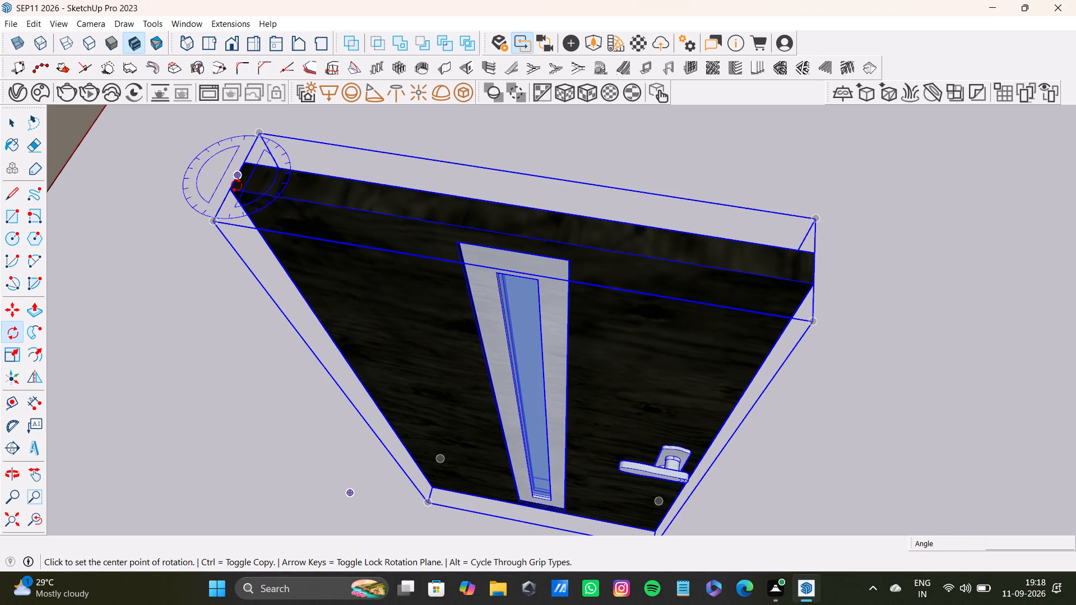
pyautogui.click(231, 186)
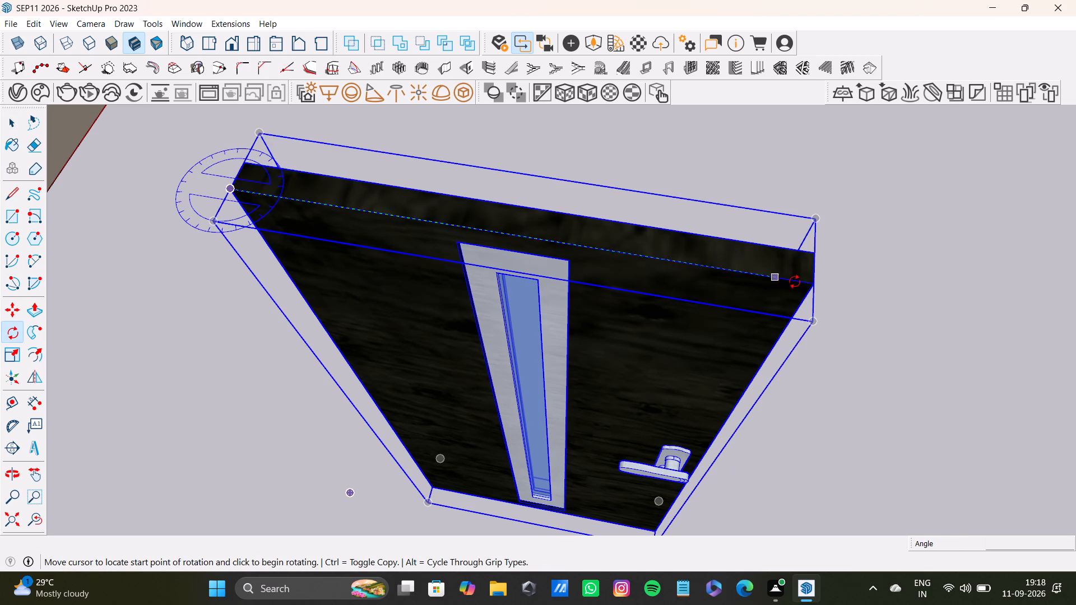
pyautogui.click(814, 285)
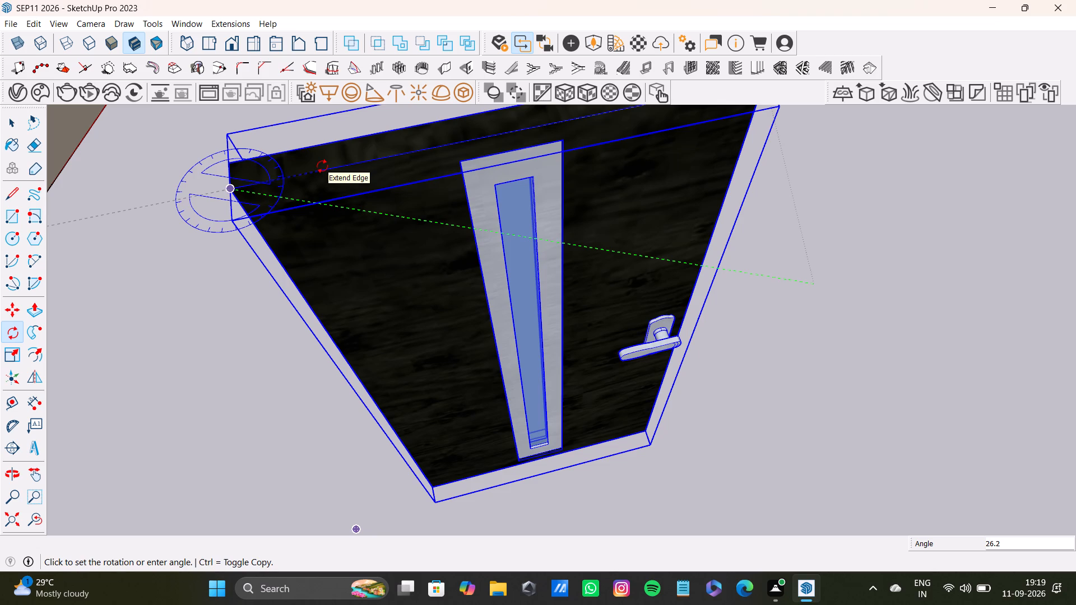
pyautogui.scroll(-4, 322, 166)
pyautogui.keyDown('shift'); pyautogui.moveTo(324, 164); pyautogui.dragTo(469, 253, button='middle'); pyautogui.keyUp('shift')
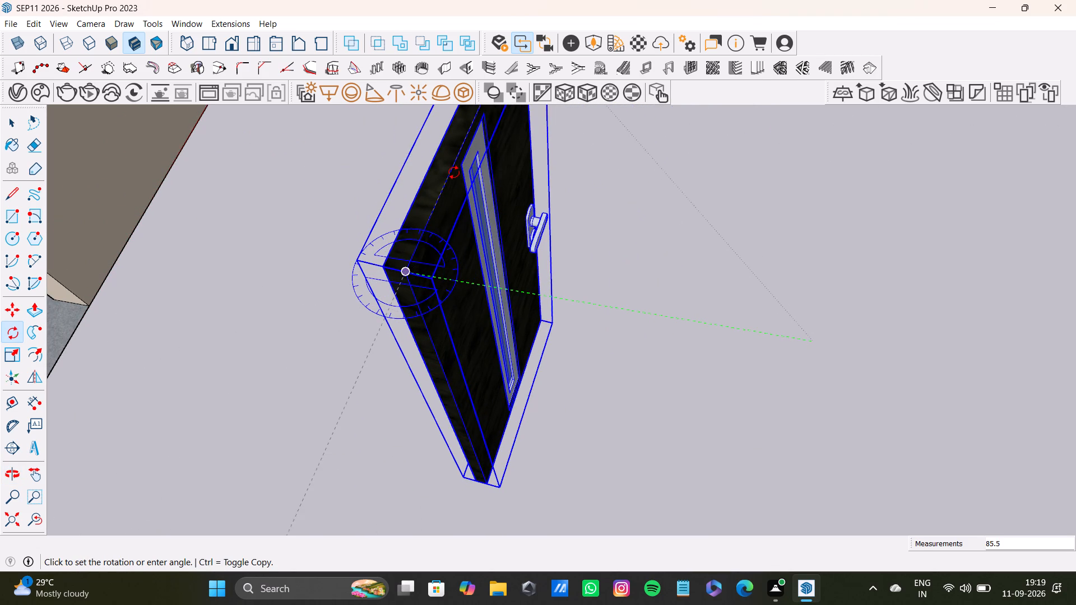
pyautogui.write("90'")
pyautogui.press('Return')
pyautogui.press('space')
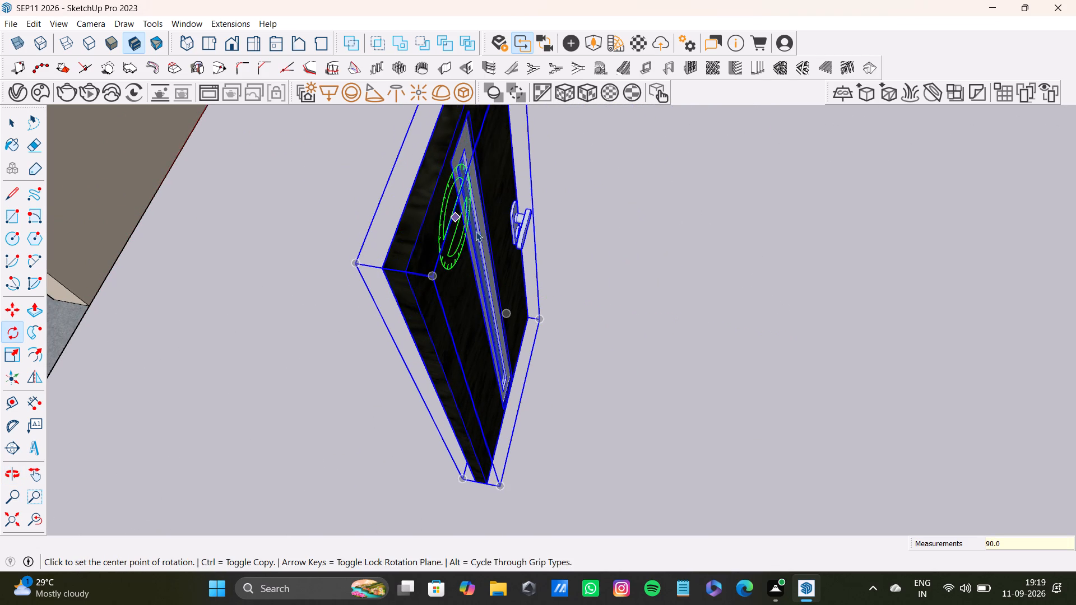
# Copy the black glazed door from its upper corner to the upper corner of the staircase's exterior doorway.
pyautogui.scroll(-4, 495, 241)
pyautogui.moveTo(563, 269); pyautogui.dragTo(192, 236, button='middle')
pyautogui.scroll(-4, 516, 224)
pyautogui.keyDown('shift'); pyautogui.moveTo(527, 229); pyautogui.dragTo(527, 300, button='middle'); pyautogui.keyUp('shift')
pyautogui.scroll(2, 530, 290)
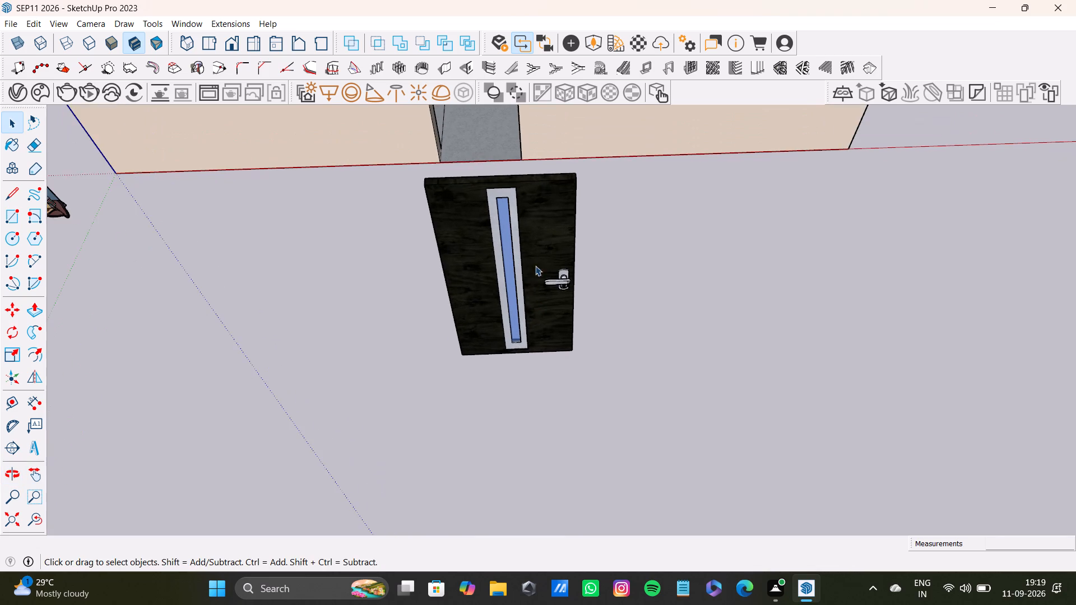
pyautogui.doubleClick(552, 232)
pyautogui.click(638, 212)
pyautogui.moveTo(360, 136); pyautogui.dragTo(641, 423)
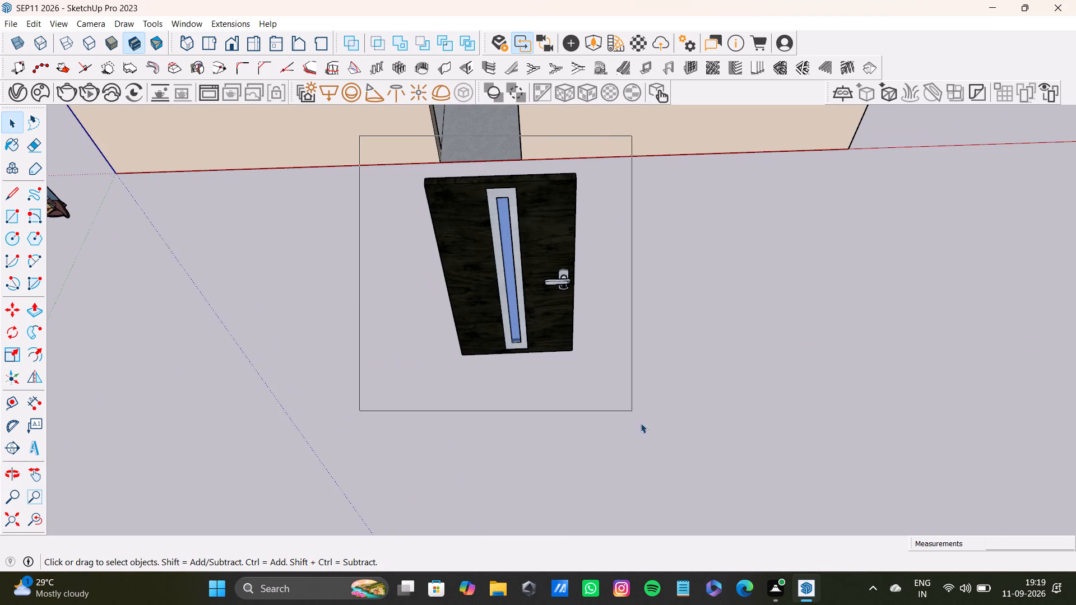
pyautogui.moveTo(641, 423); pyautogui.dragTo(647, 432)
pyautogui.press('m')
pyautogui.scroll(5, 446, 212)
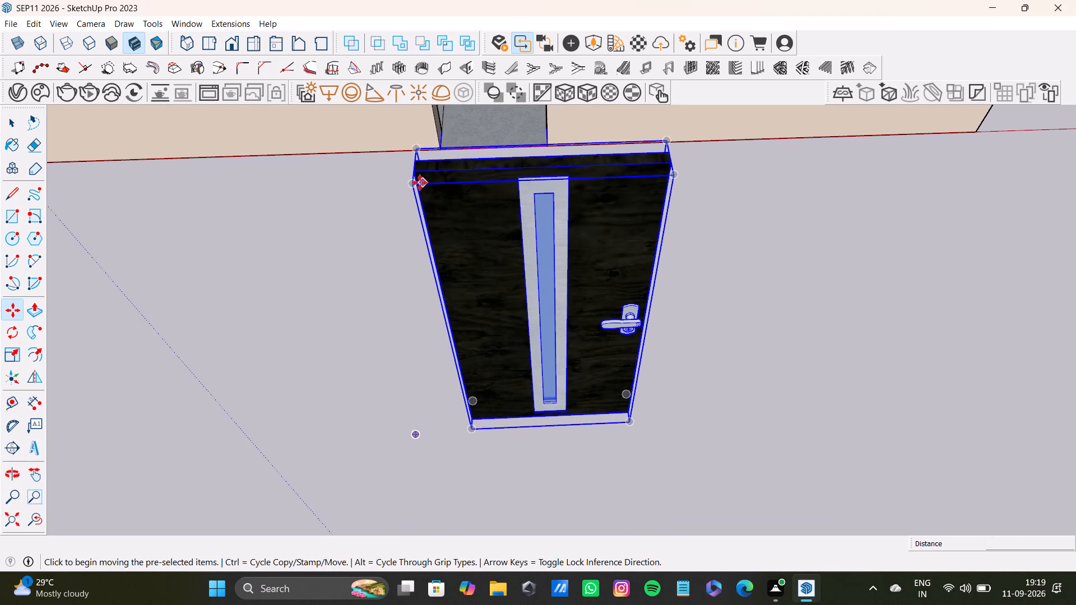
pyautogui.click(414, 182)
pyautogui.scroll(-3, 423, 170)
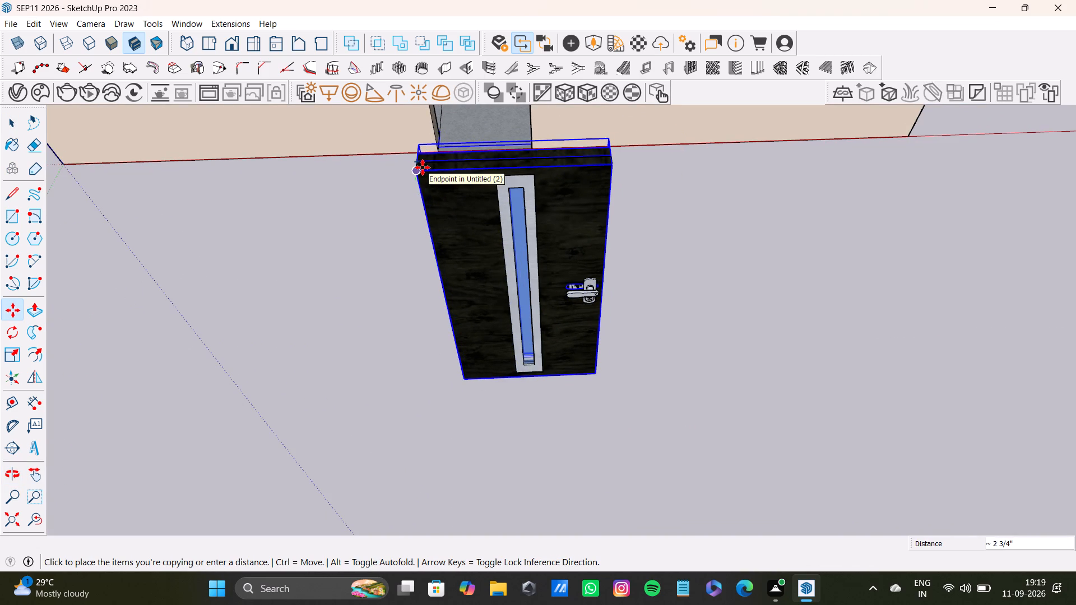
pyautogui.scroll(-3, 449, 151)
pyautogui.keyDown('shift'); pyautogui.moveTo(450, 146); pyautogui.dragTo(456, 272, button='middle'); pyautogui.keyUp('shift')
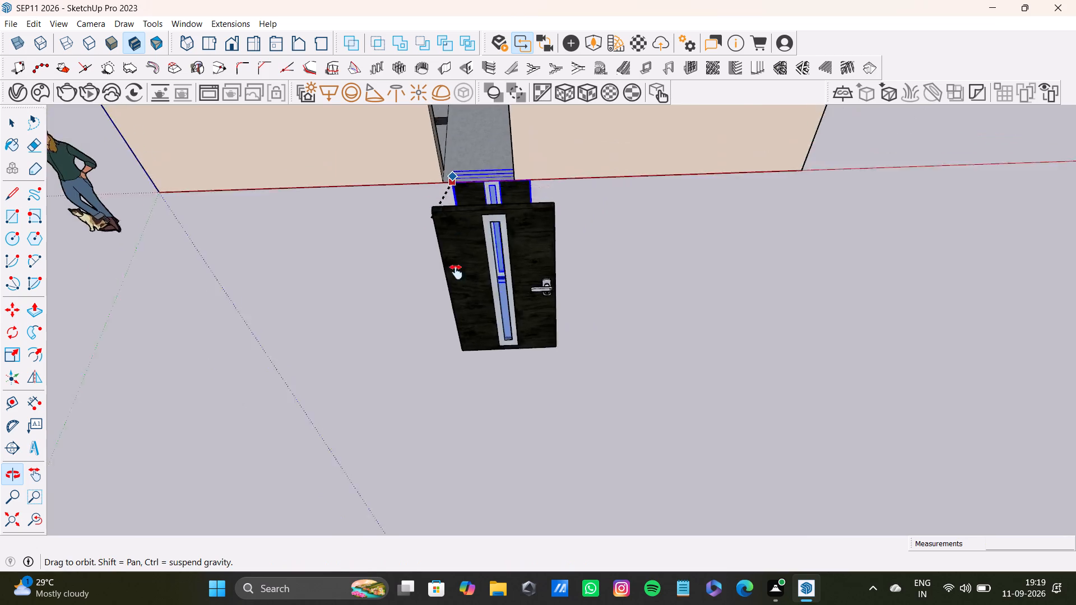
pyautogui.keyDown('shift'); pyautogui.moveTo(456, 272); pyautogui.dragTo(456, 359, button='middle'); pyautogui.keyUp('shift')
pyautogui.scroll(3, 434, 285)
pyautogui.click(398, 188)
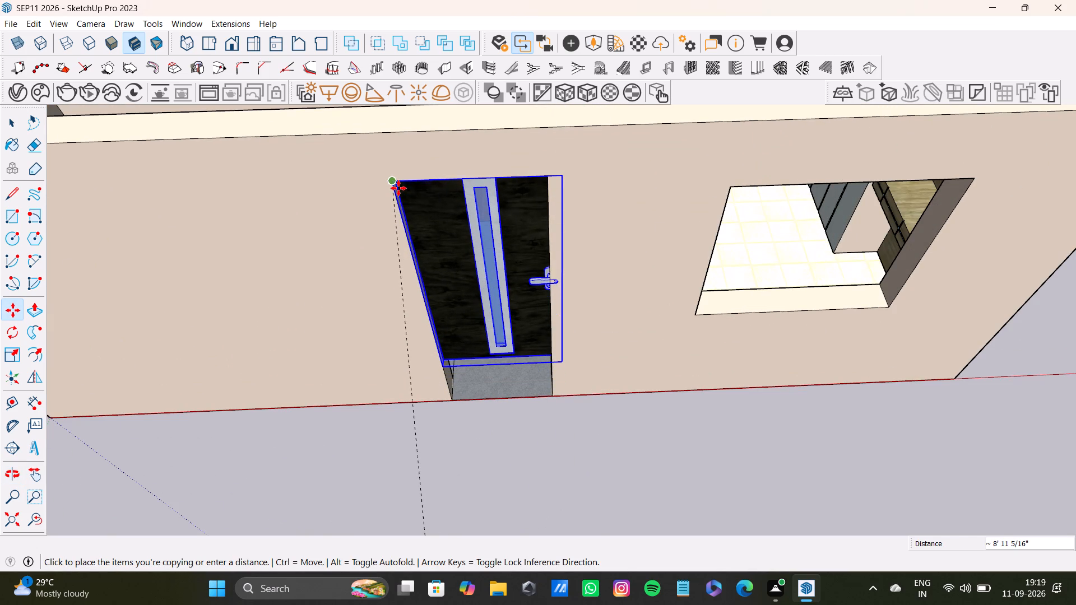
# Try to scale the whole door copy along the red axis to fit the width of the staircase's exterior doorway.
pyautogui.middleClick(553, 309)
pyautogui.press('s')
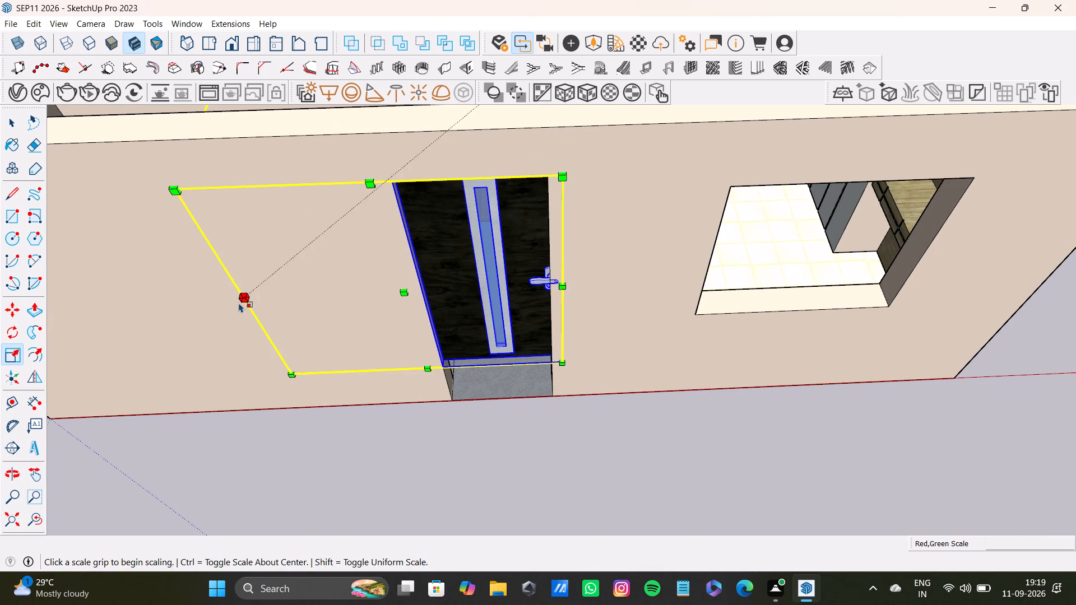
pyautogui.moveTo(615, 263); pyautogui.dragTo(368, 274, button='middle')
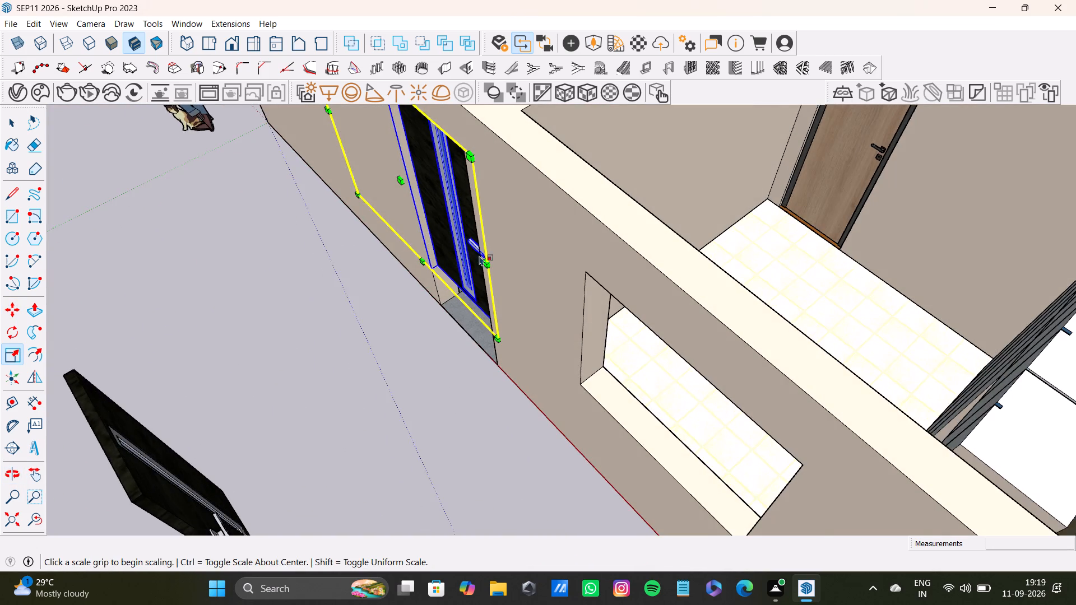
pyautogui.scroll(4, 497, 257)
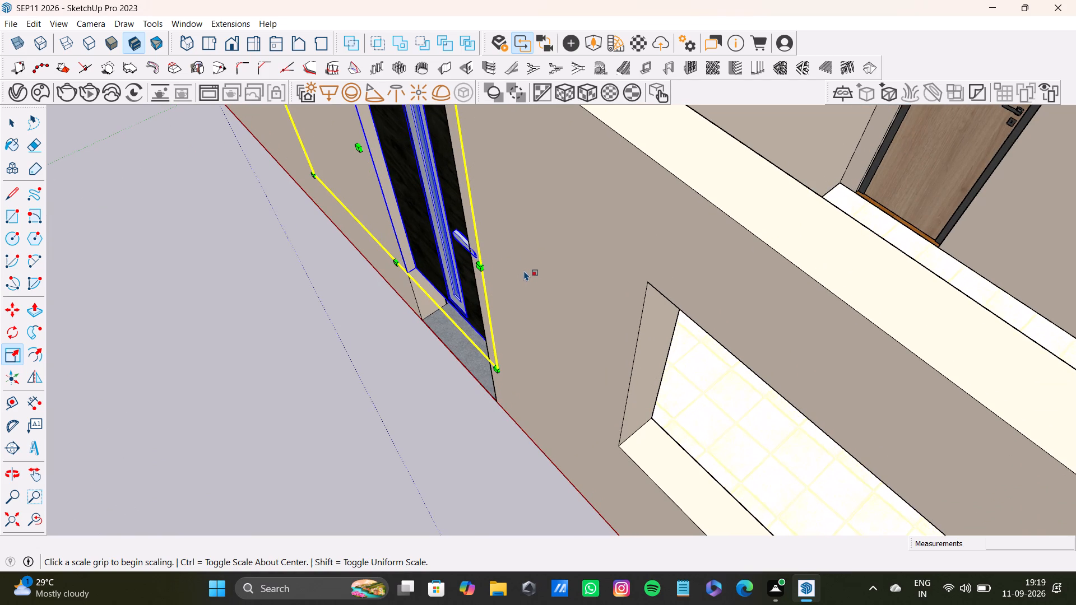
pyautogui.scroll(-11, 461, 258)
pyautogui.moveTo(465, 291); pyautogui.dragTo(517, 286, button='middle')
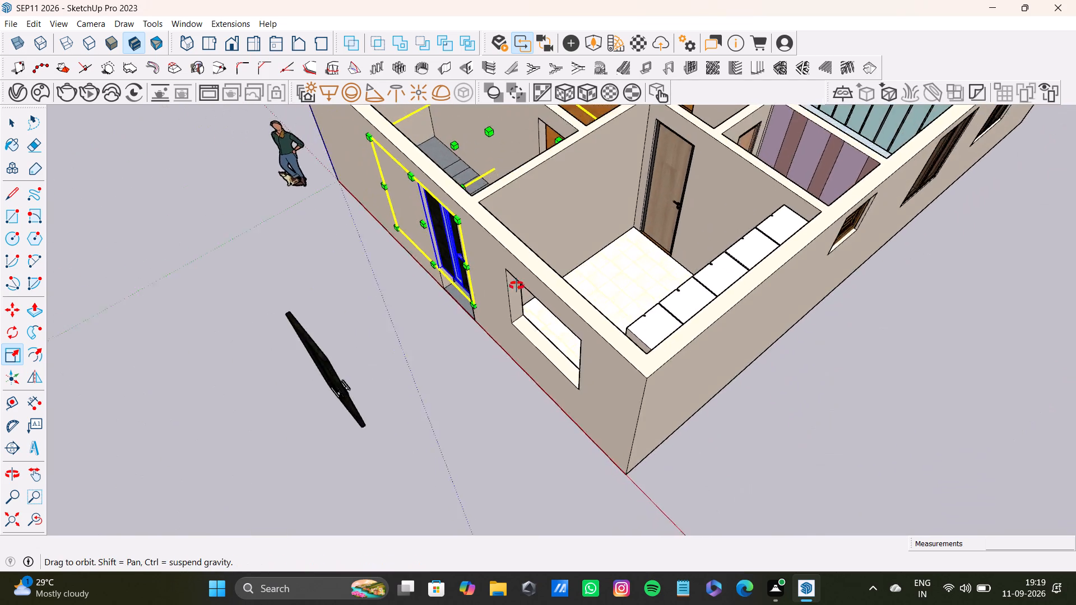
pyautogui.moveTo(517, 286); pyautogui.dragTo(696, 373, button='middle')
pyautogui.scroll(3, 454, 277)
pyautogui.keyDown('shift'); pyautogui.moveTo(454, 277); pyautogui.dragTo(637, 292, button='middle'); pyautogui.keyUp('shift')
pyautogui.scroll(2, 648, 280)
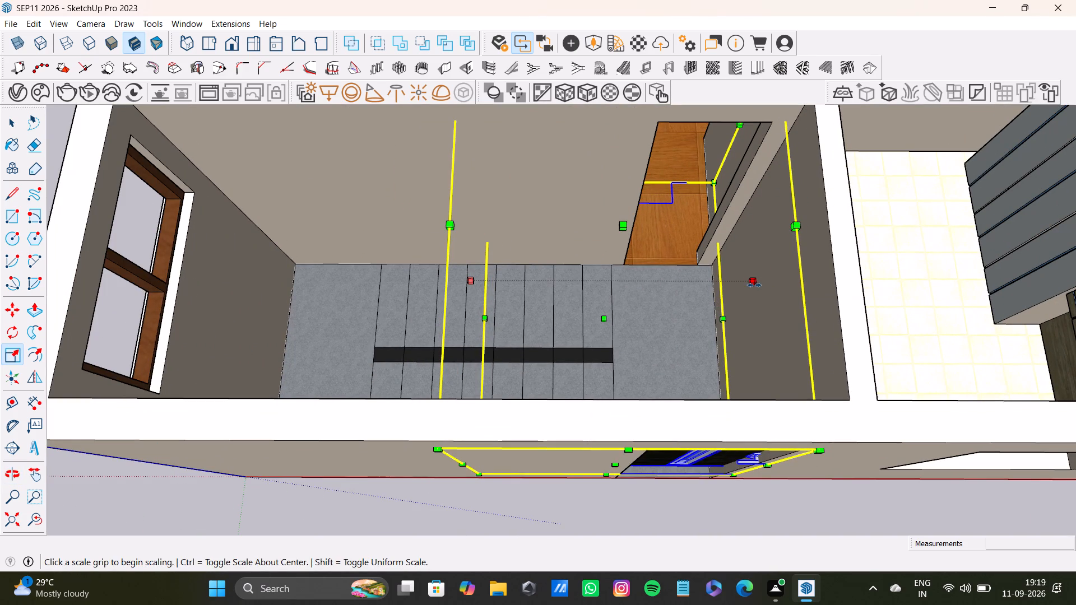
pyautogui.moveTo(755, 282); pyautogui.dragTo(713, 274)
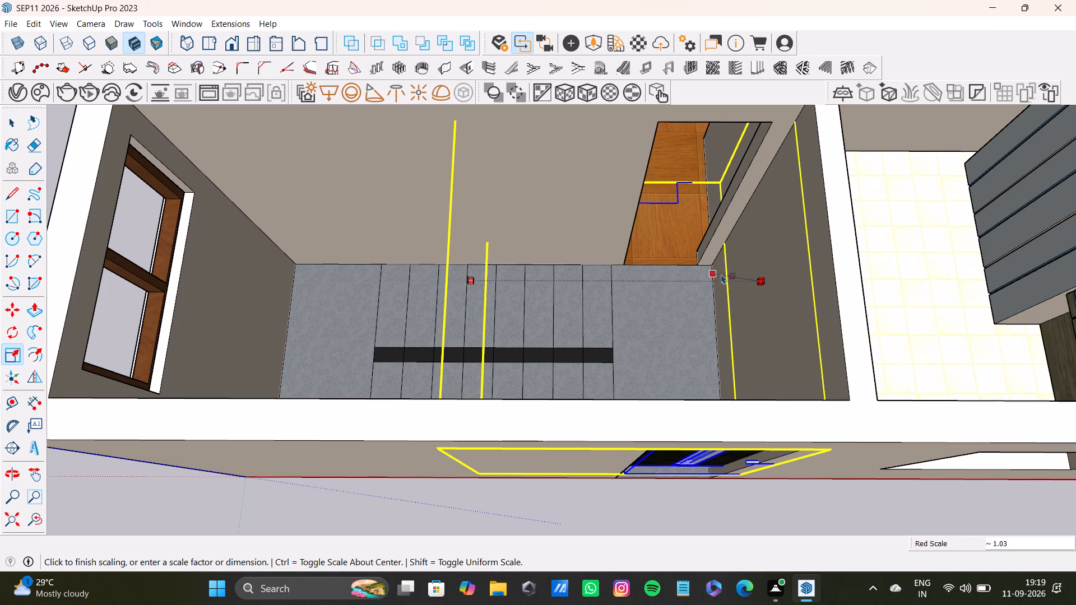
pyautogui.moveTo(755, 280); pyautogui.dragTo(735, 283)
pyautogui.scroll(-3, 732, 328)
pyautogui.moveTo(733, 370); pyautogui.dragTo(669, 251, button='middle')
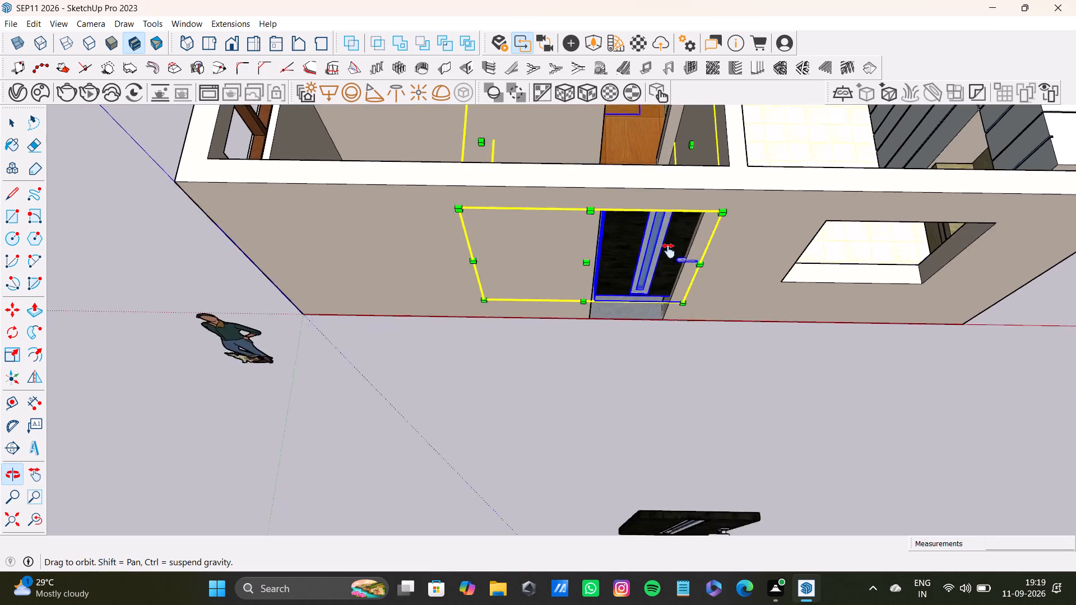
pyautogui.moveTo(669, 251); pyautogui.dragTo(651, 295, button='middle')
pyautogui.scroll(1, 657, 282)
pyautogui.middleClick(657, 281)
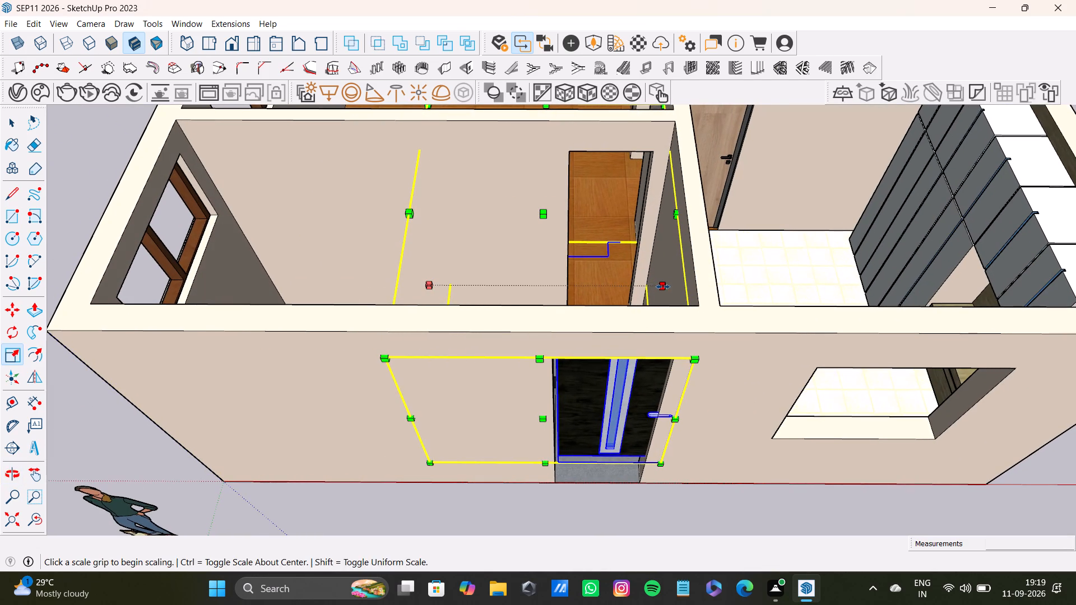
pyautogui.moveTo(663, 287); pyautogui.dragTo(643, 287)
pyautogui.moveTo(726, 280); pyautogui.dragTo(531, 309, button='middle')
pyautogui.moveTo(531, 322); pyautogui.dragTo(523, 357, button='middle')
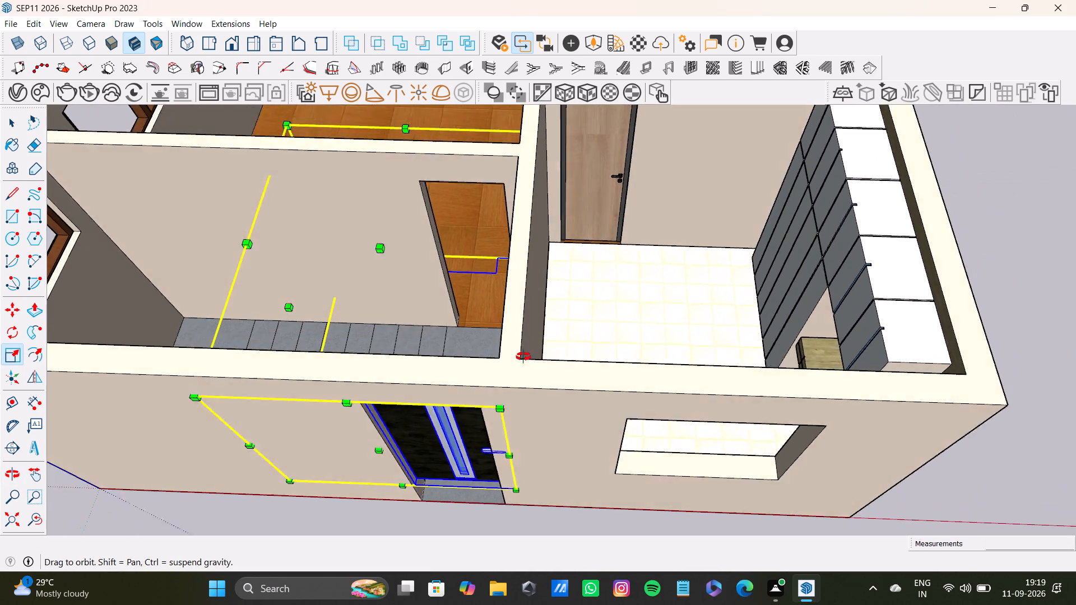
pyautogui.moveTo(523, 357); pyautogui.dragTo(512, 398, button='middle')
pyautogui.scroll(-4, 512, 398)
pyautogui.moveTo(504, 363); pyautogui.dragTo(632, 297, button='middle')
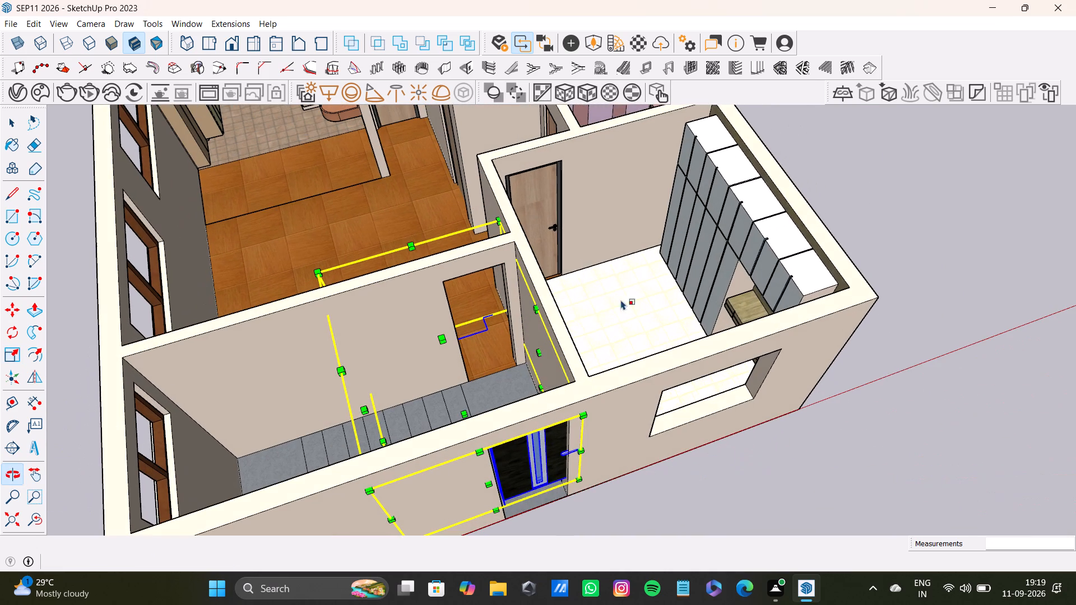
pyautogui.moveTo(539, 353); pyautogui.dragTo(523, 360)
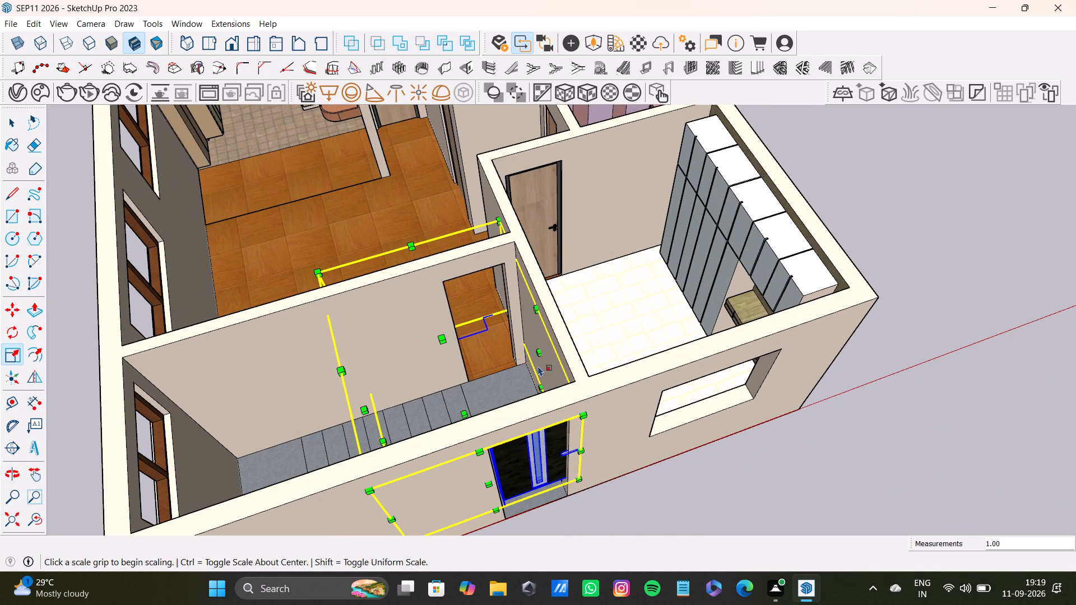
# Inside the door copy's group, scale the door's width to about 0.85 to match the doorway opening.
pyautogui.press('space')
pyautogui.tripleClick(537, 472)
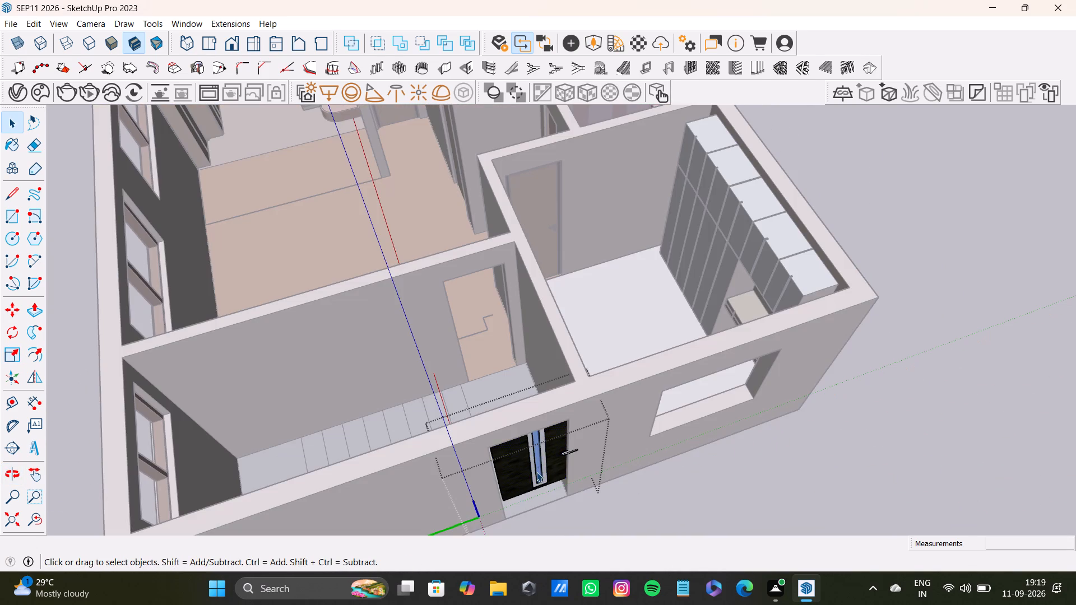
pyautogui.moveTo(555, 470); pyautogui.dragTo(553, 408, button='middle')
pyautogui.moveTo(557, 395); pyautogui.dragTo(528, 386, button='middle')
pyautogui.press('s')
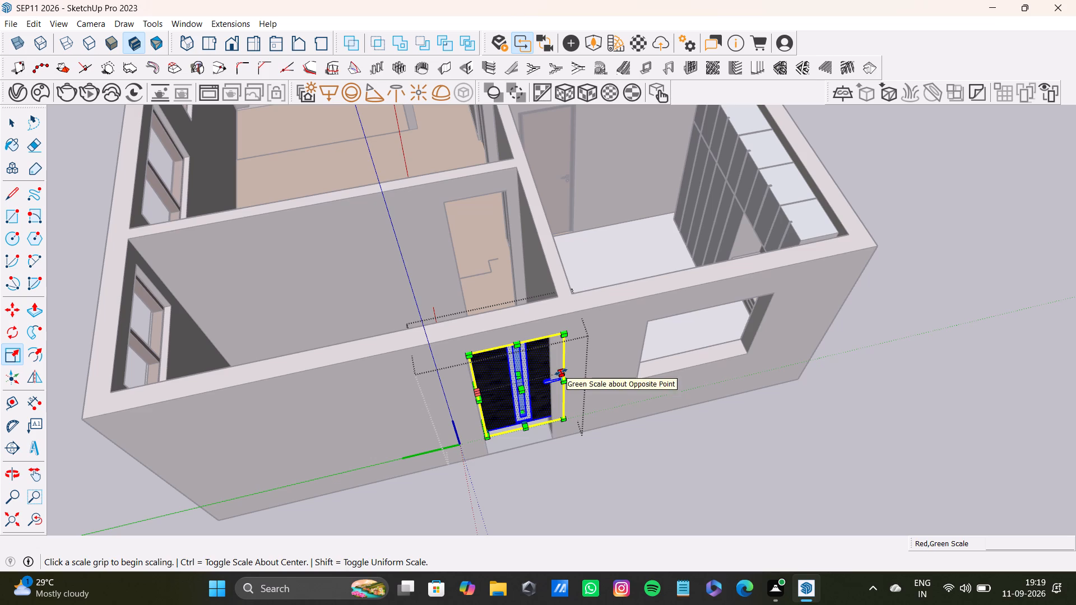
pyautogui.moveTo(561, 372); pyautogui.dragTo(548, 375)
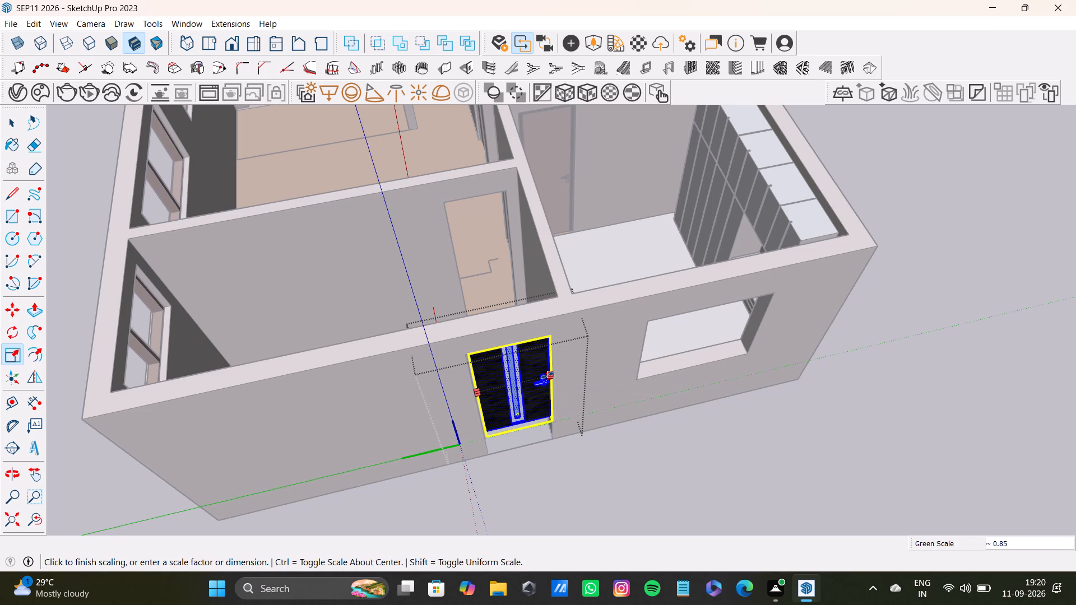
# Adjust the door's thickness and scale its height by about 1.28 down to the bottom of the doorway.
pyautogui.moveTo(528, 417); pyautogui.dragTo(306, 309, button='middle')
pyautogui.scroll(4, 364, 297)
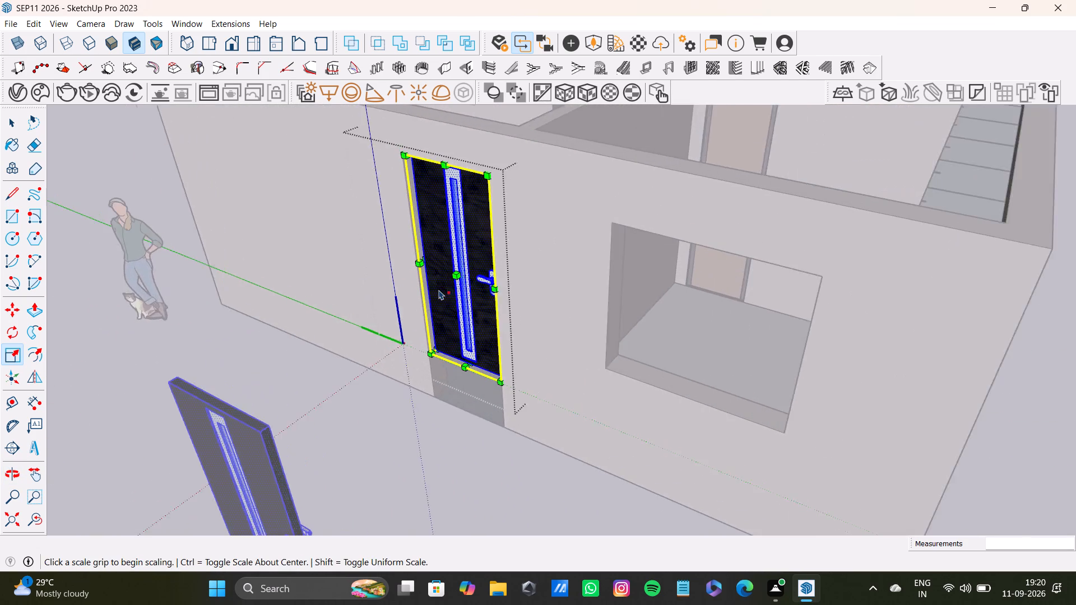
pyautogui.scroll(1, 439, 290)
pyautogui.moveTo(466, 273); pyautogui.dragTo(468, 277)
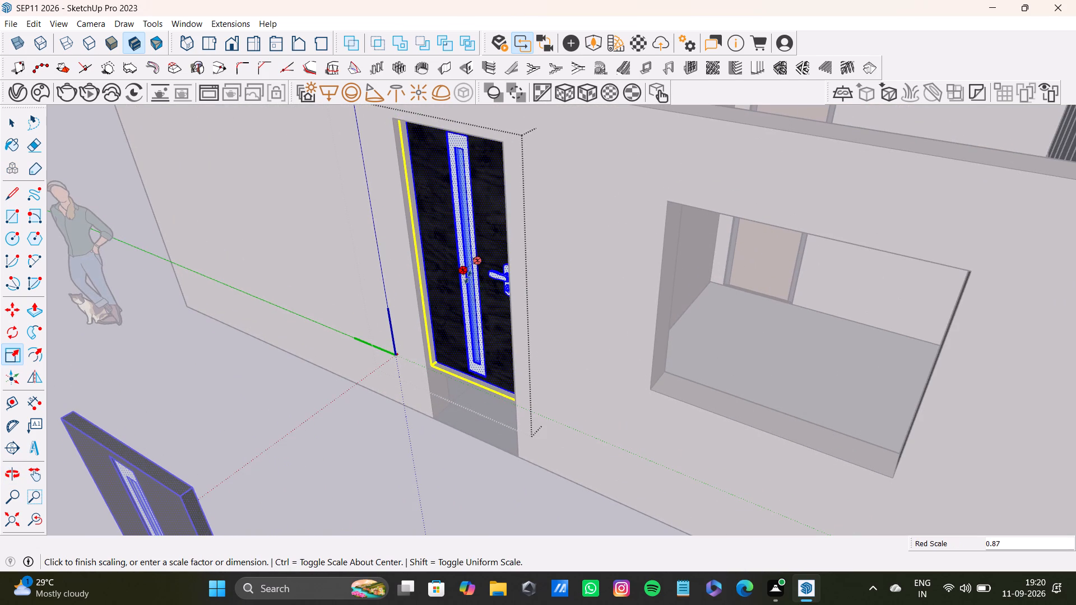
pyautogui.moveTo(468, 277); pyautogui.dragTo(465, 280)
pyautogui.moveTo(477, 383); pyautogui.dragTo(473, 413)
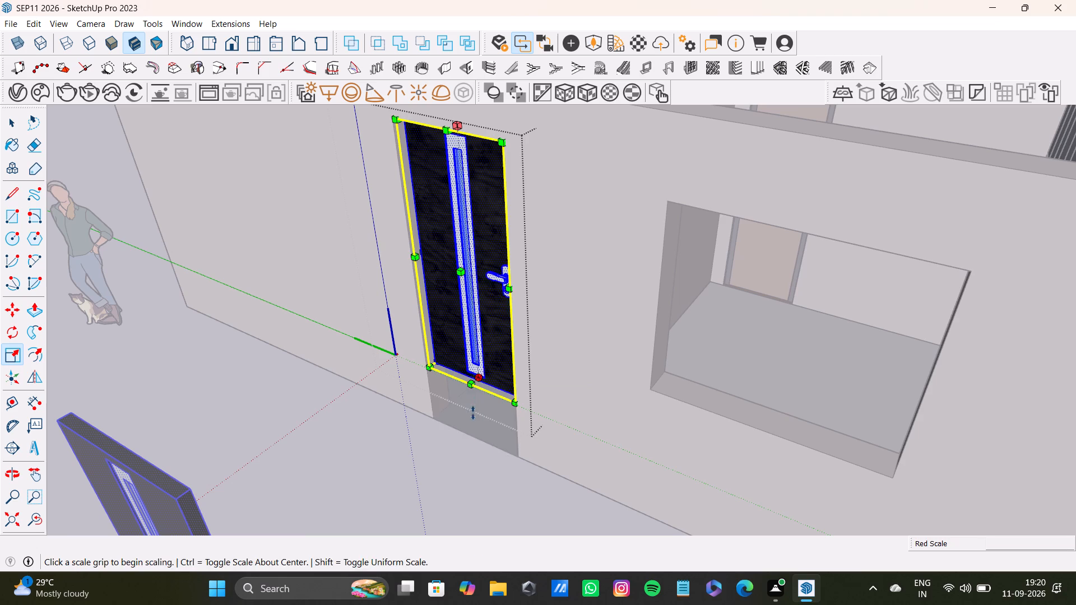
pyautogui.moveTo(473, 413); pyautogui.dragTo(470, 430)
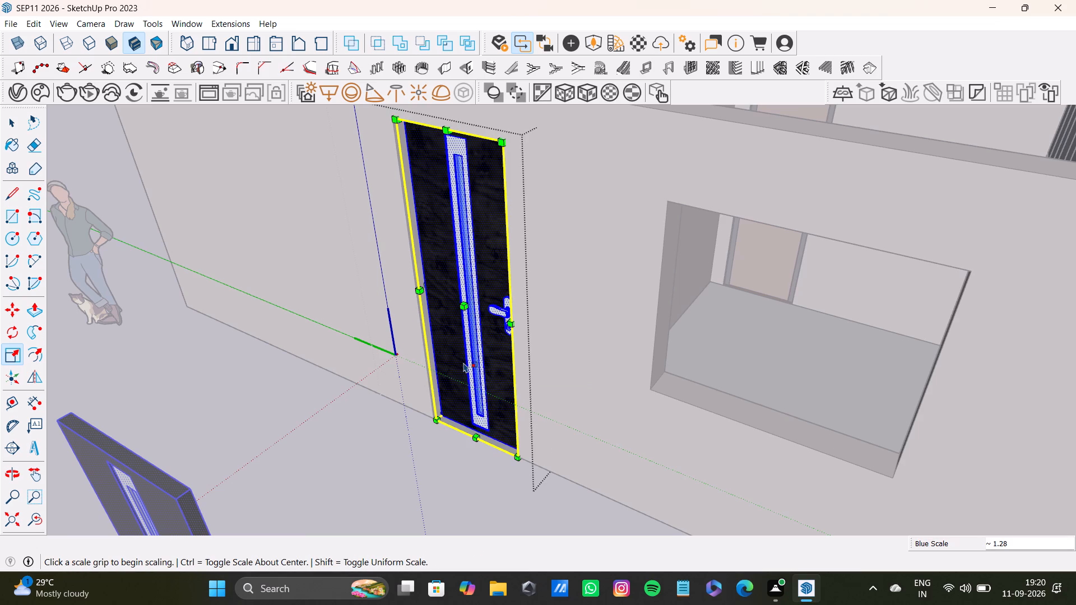
pyautogui.press('space')
pyautogui.click(309, 430)
# Delete the stray stepped edges on the wooden floor just inside the doorway between the staircase and living hall.
pyautogui.keyDown('shift'); pyautogui.moveTo(402, 314); pyautogui.dragTo(402, 424, button='middle'); pyautogui.keyUp('shift')
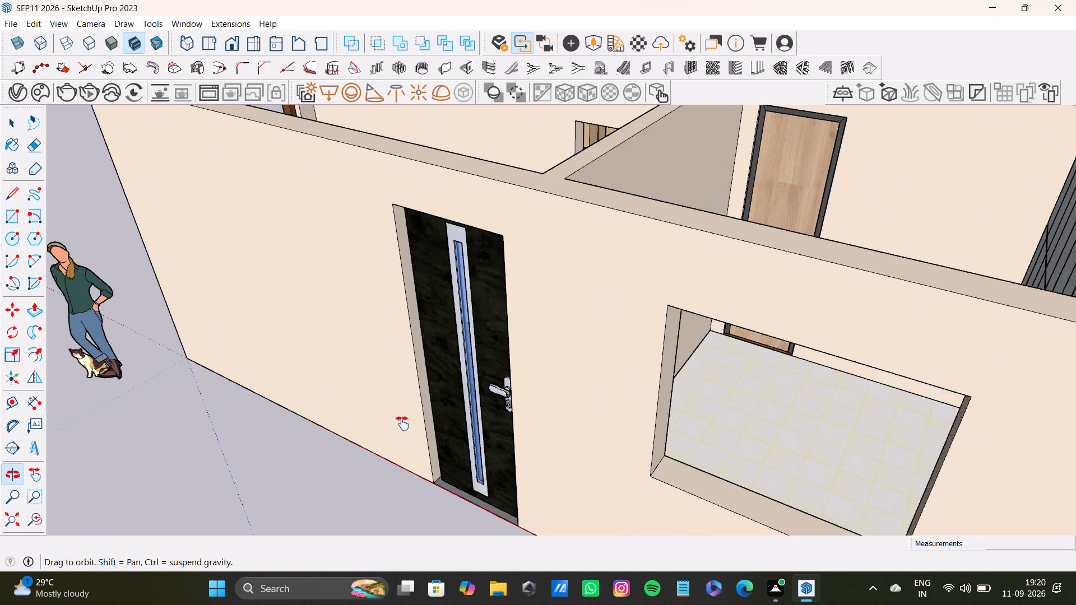
pyautogui.keyDown('shift'); pyautogui.moveTo(402, 424); pyautogui.dragTo(588, 552, button='middle'); pyautogui.keyUp('shift')
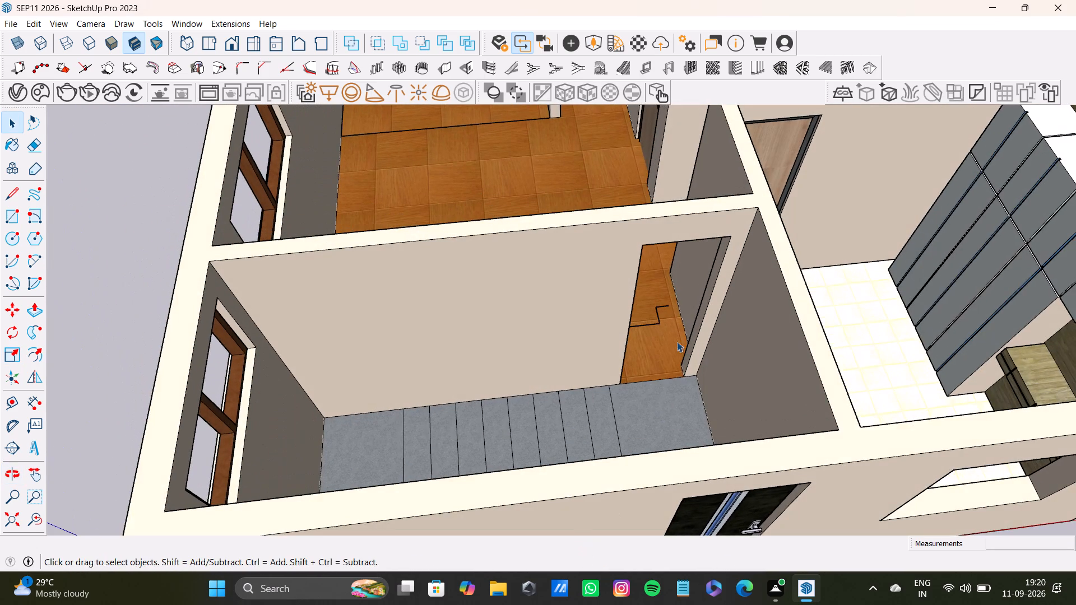
pyautogui.scroll(11, 677, 342)
pyautogui.click(650, 293)
pyautogui.doubleClick(650, 290)
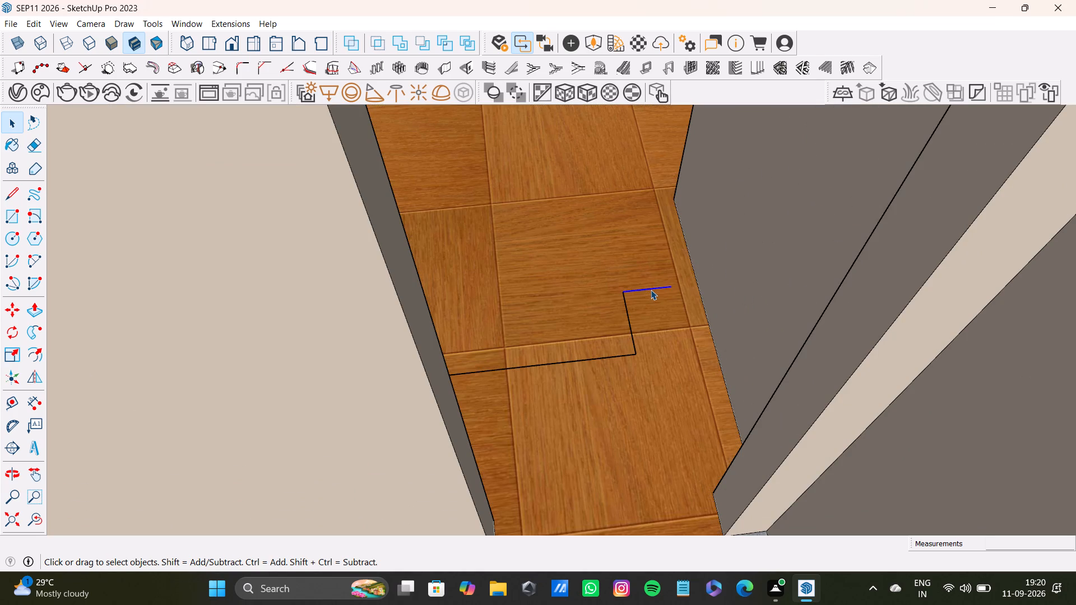
pyautogui.press('Delete')
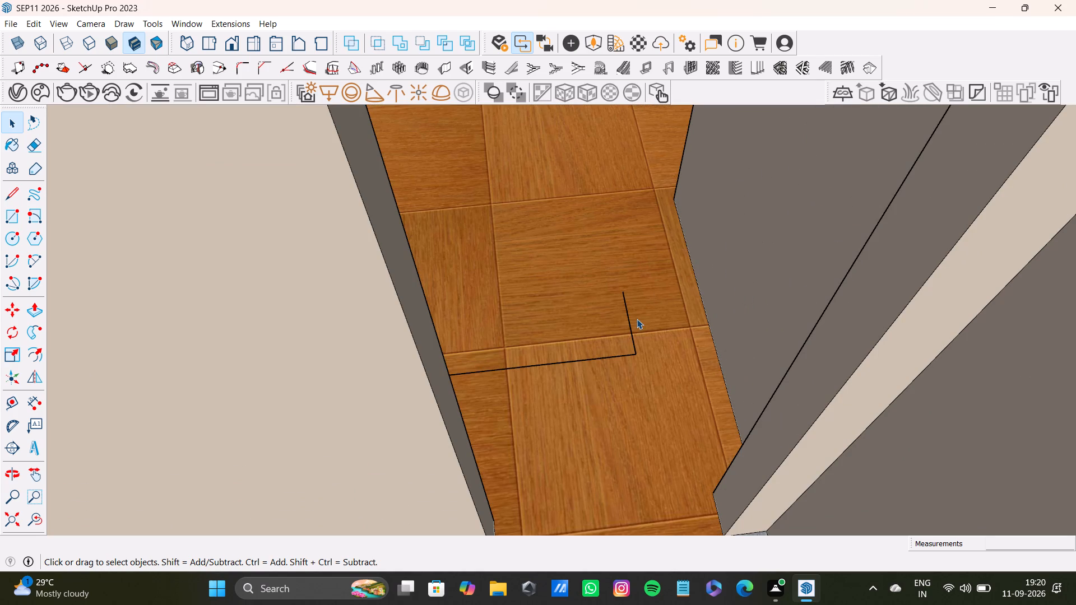
pyautogui.click(631, 337)
pyautogui.press('Delete')
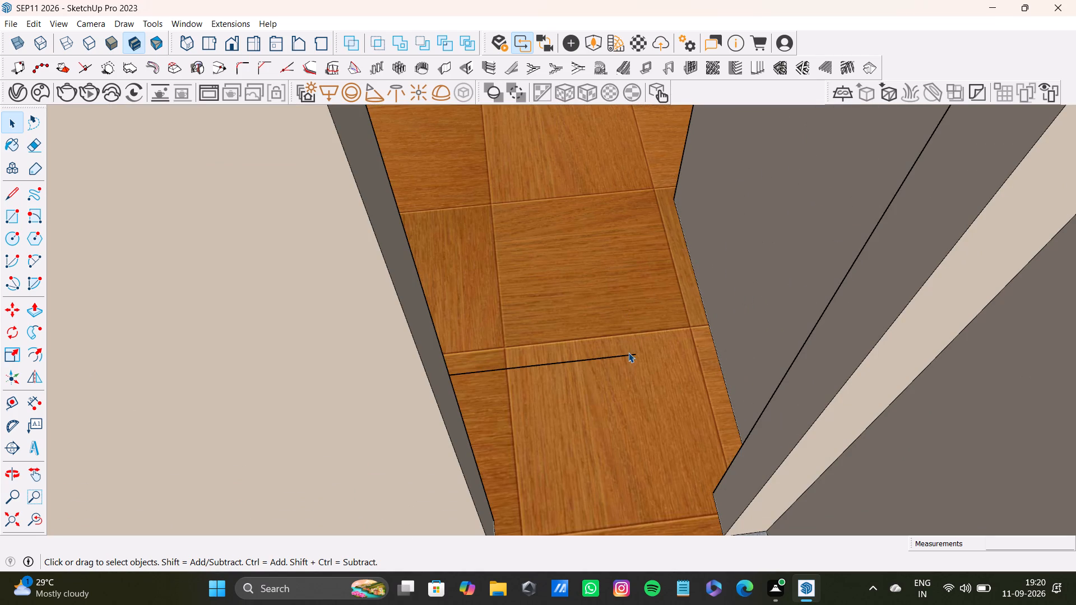
pyautogui.press('Delete')
pyautogui.click(628, 355)
pyautogui.press('Delete')
pyautogui.scroll(-3, 623, 362)
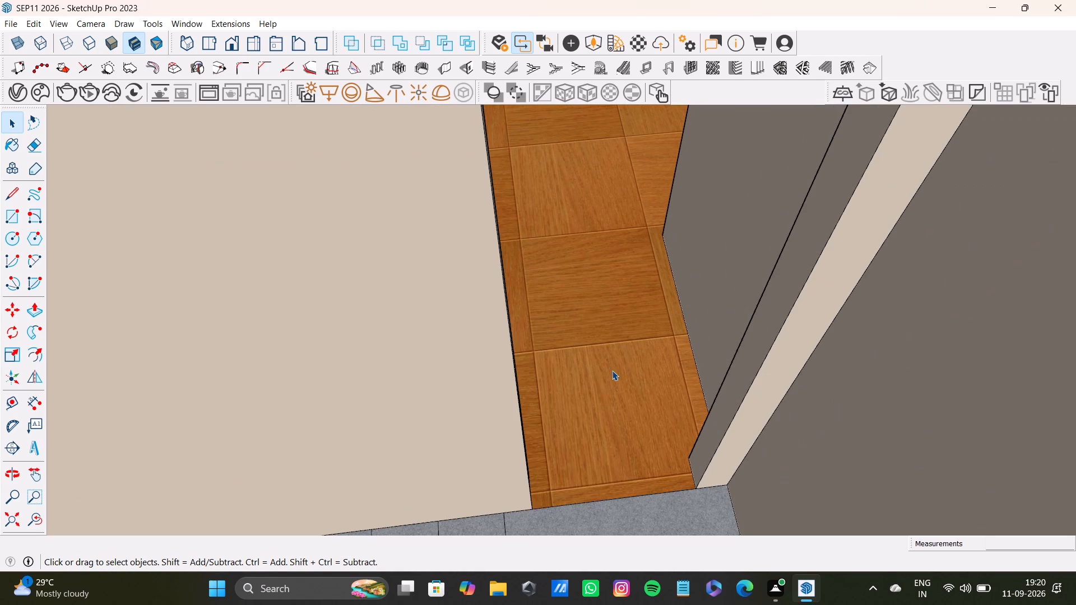
pyautogui.scroll(-8, 613, 367)
# Delete the remaining stray edges on the living hall's wooden floor beside the staircase wall.
pyautogui.moveTo(471, 307); pyautogui.dragTo(531, 528, button='middle')
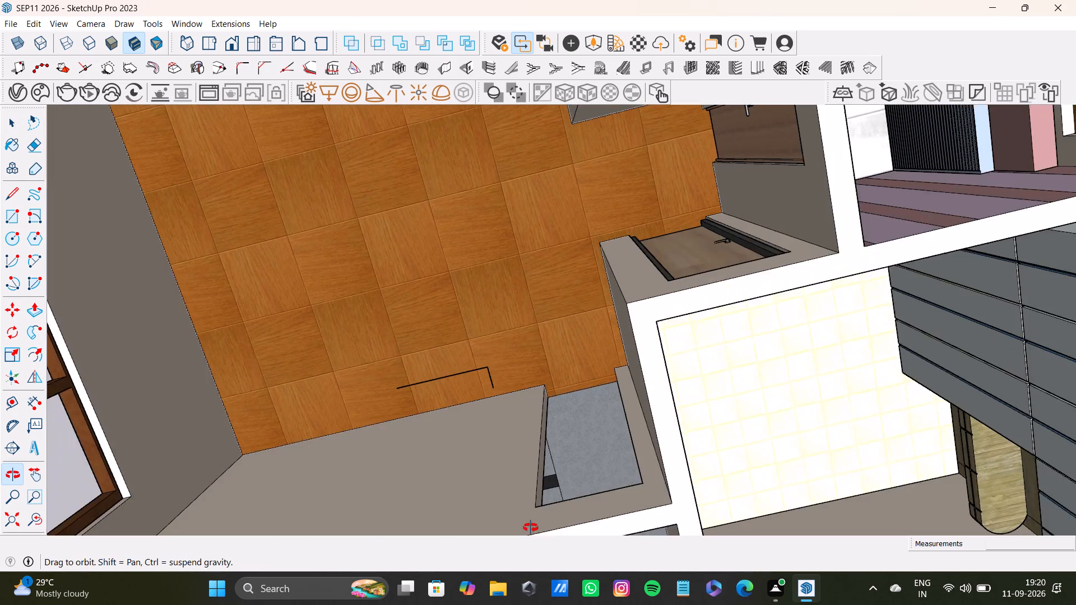
pyautogui.moveTo(531, 528); pyautogui.dragTo(534, 507, button='middle')
pyautogui.scroll(9, 522, 434)
pyautogui.keyDown('shift'); pyautogui.click(486, 354); pyautogui.keyUp('shift')
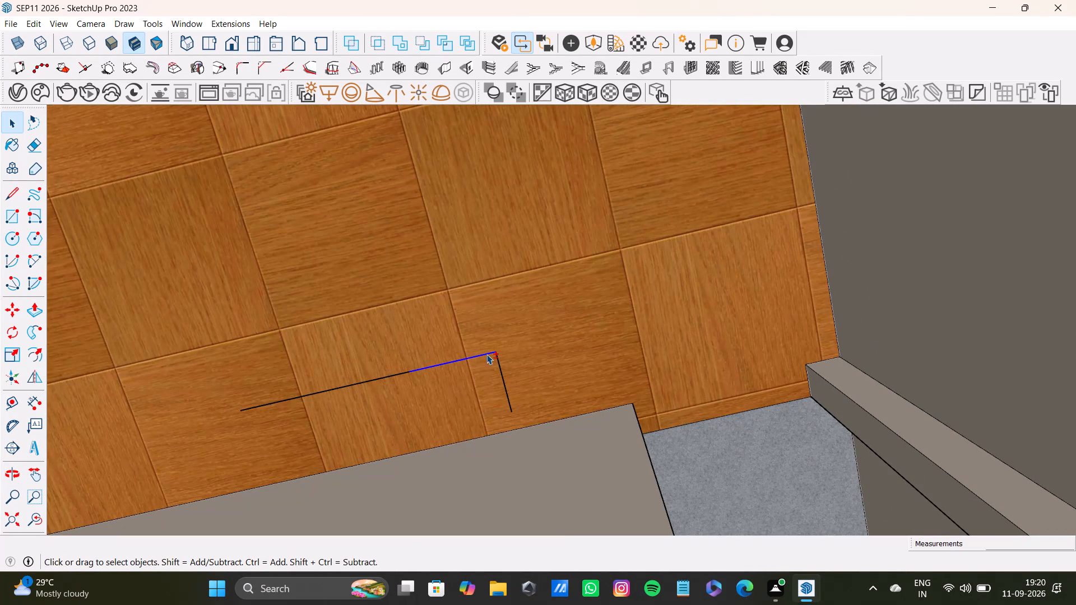
pyautogui.hotkey('shift', 'Delete')
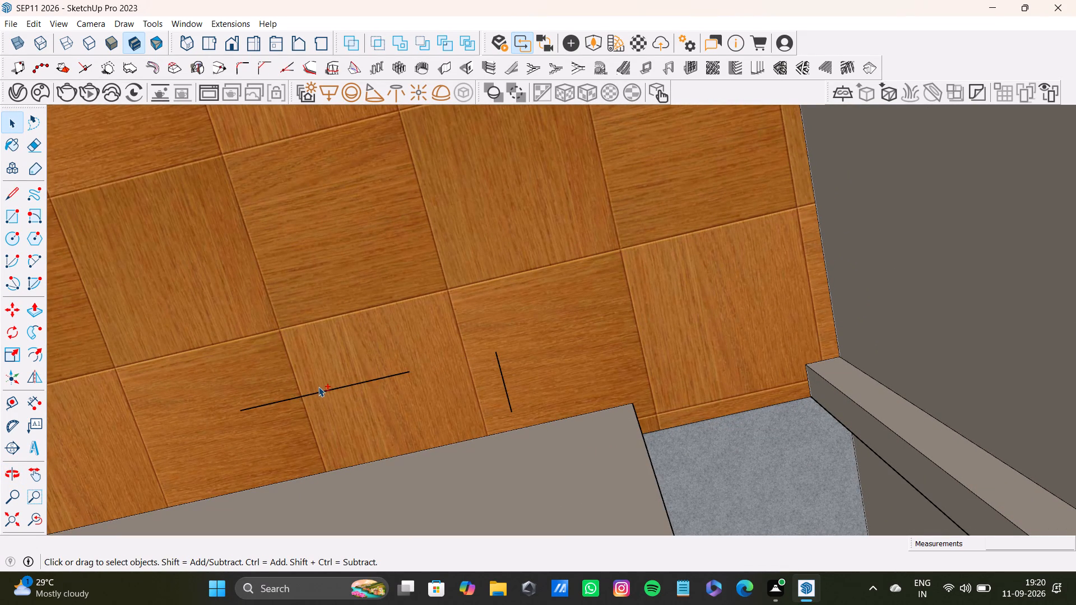
pyautogui.keyDown('shift'); pyautogui.click(332, 388); pyautogui.keyUp('shift')
pyautogui.press('Delete')
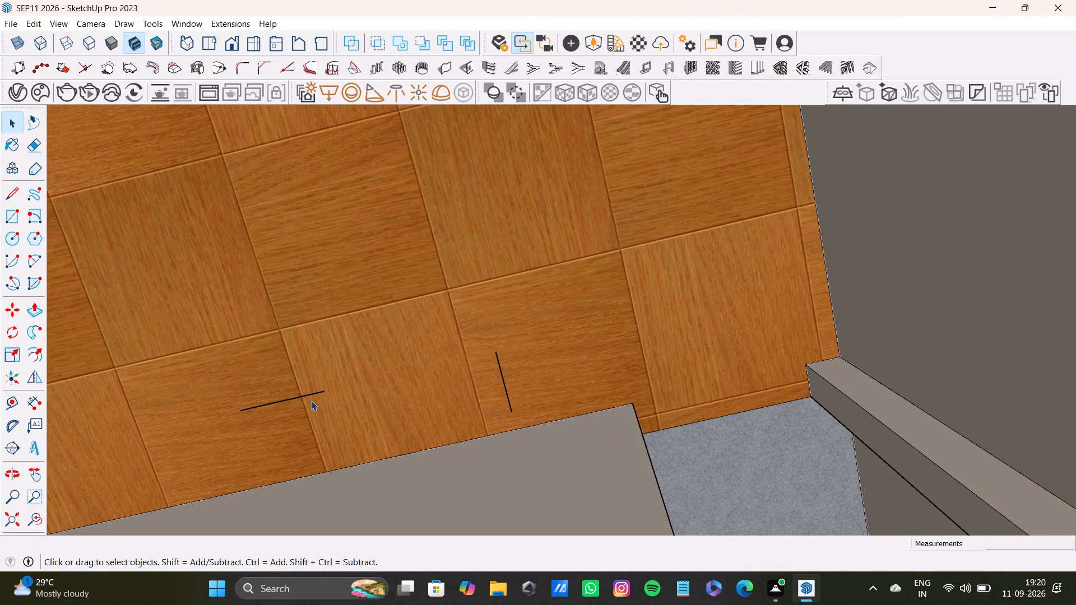
pyautogui.click(317, 390)
pyautogui.press('Delete')
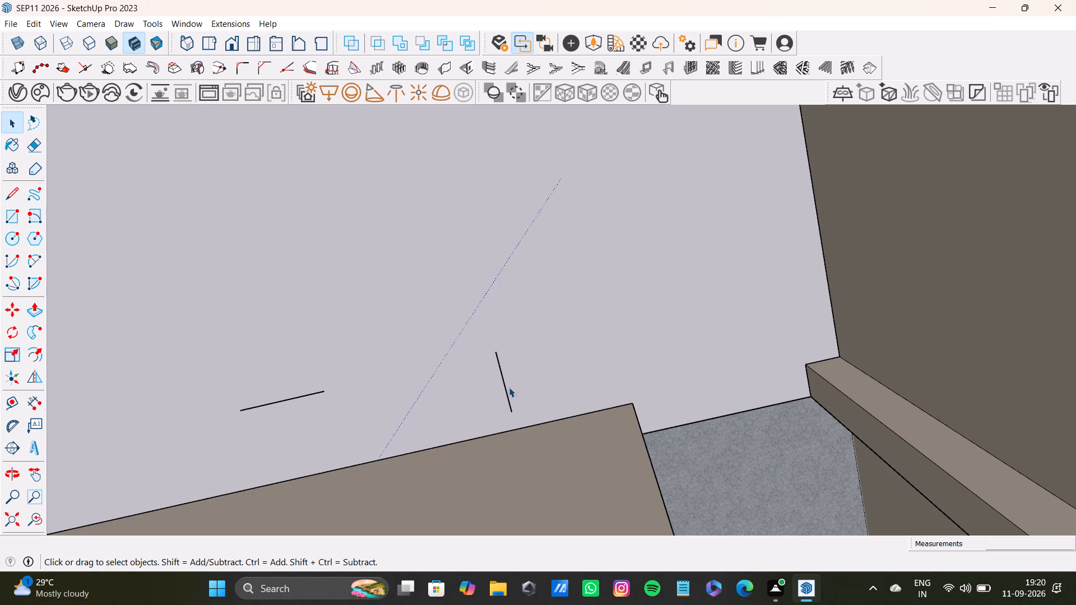
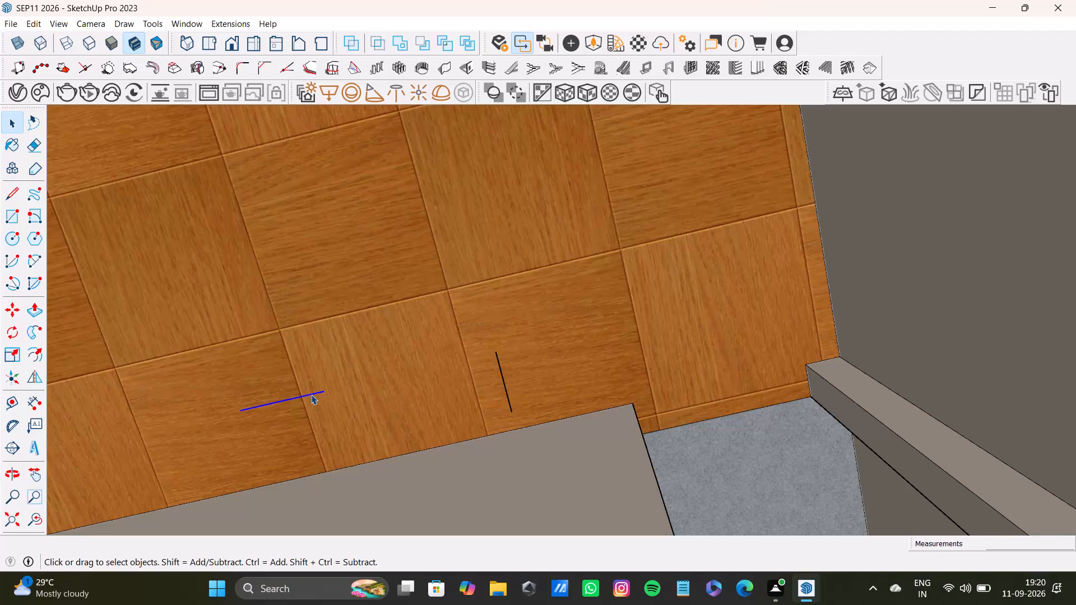
# Delete the two remaining stray edges on the living hall's wooden floor beside the staircase wall.
pyautogui.press('Delete')
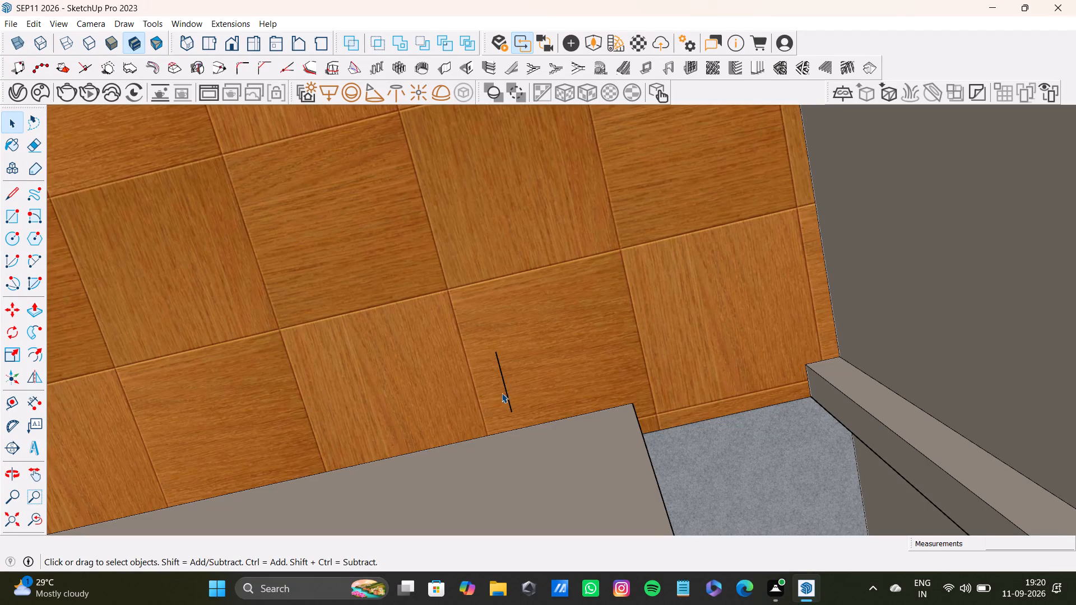
pyautogui.click(508, 395)
pyautogui.press('Delete')
# Move the spare black glazed door from in front of the house about 15' 8" into the doorway between staircase and living hall.
pyautogui.scroll(-20, 508, 395)
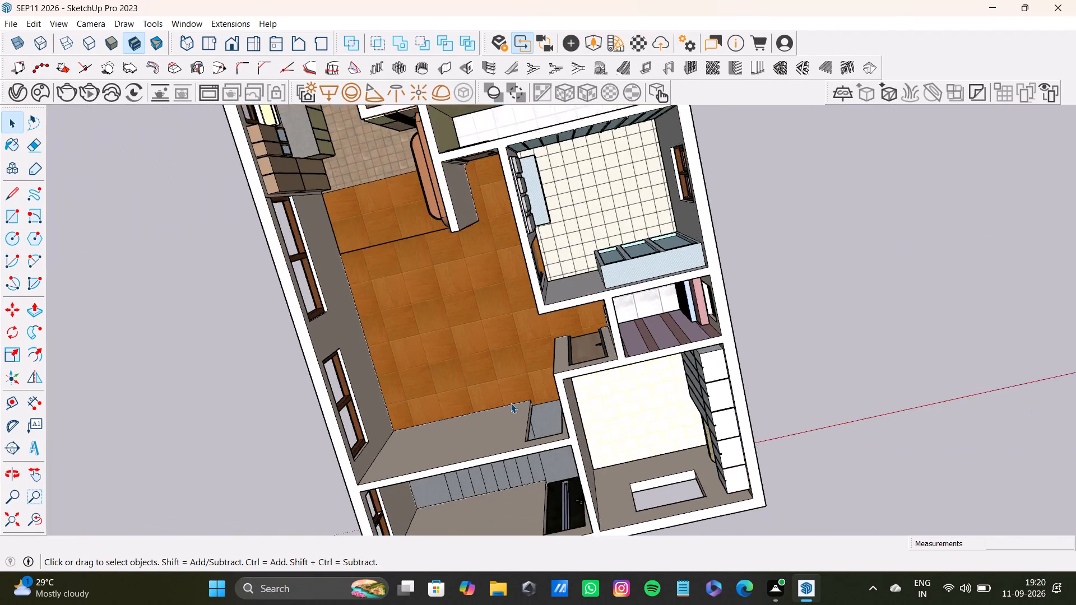
pyautogui.keyDown('shift'); pyautogui.moveTo(548, 424); pyautogui.dragTo(540, 175, button='middle'); pyautogui.keyUp('shift')
pyautogui.scroll(4, 568, 336)
pyautogui.moveTo(564, 362); pyautogui.dragTo(535, 261, button='middle')
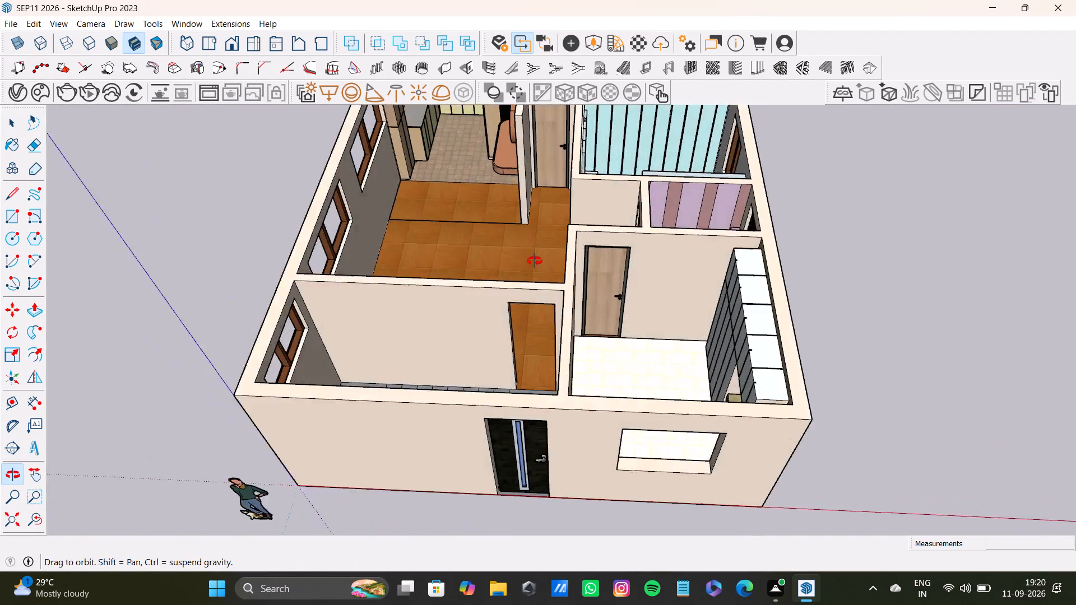
pyautogui.moveTo(535, 261); pyautogui.dragTo(527, 227, button='middle')
pyautogui.scroll(-3, 521, 324)
pyautogui.keyDown('shift'); pyautogui.moveTo(533, 347); pyautogui.dragTo(521, 249, button='middle'); pyautogui.keyUp('shift')
pyautogui.scroll(2, 508, 325)
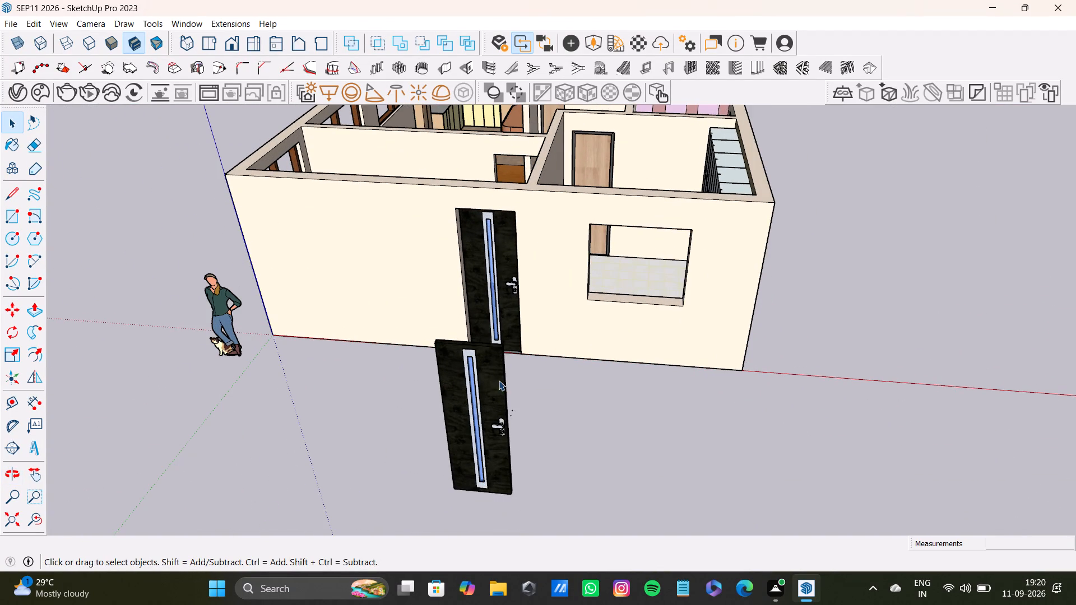
pyautogui.press('m')
pyautogui.click(498, 381)
pyautogui.moveTo(516, 198); pyautogui.dragTo(515, 349, button='middle')
pyautogui.scroll(12, 518, 325)
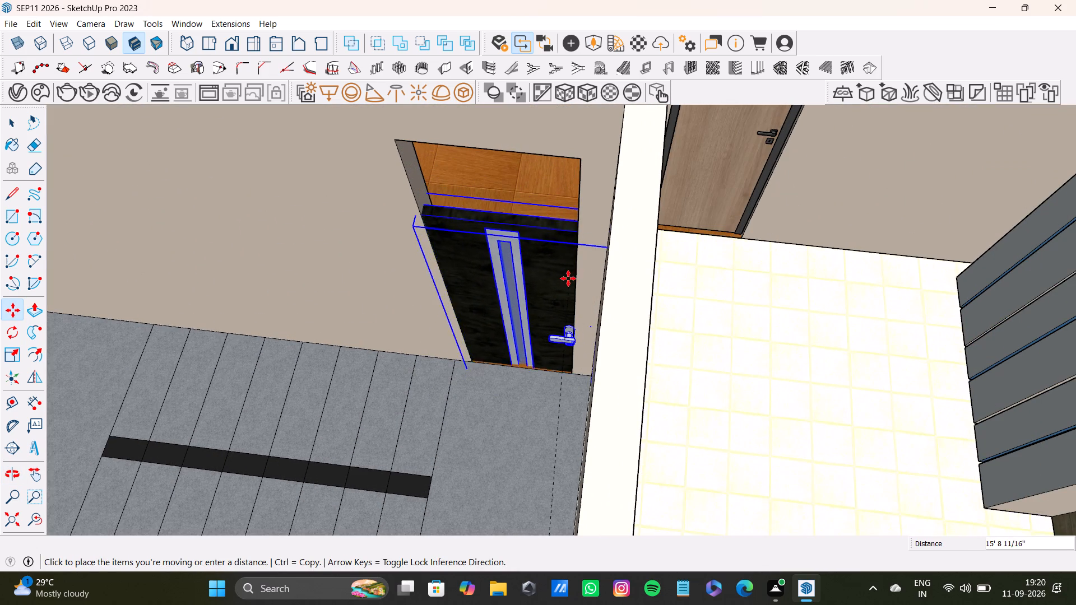
pyautogui.click(568, 276)
# Move the black door about 2' 1/8" so its upper corner meets the top corner of the staircase doorway opening.
pyautogui.moveTo(441, 263); pyautogui.dragTo(517, 225, button='middle')
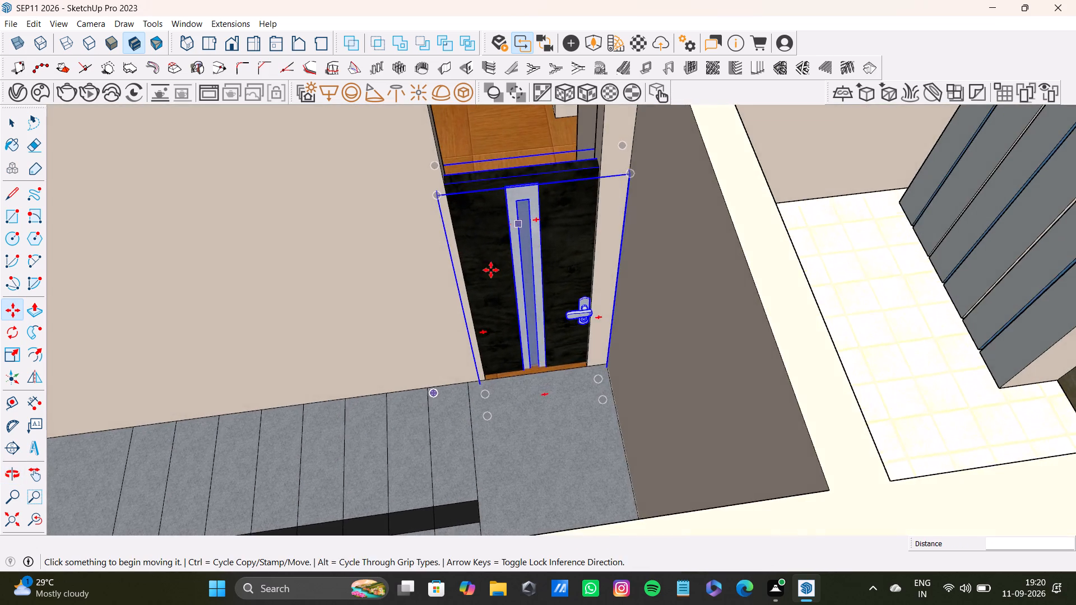
pyautogui.scroll(3, 480, 304)
pyautogui.scroll(-6, 502, 328)
pyautogui.keyDown('shift'); pyautogui.moveTo(499, 331); pyautogui.dragTo(496, 387, button='middle'); pyautogui.keyUp('shift')
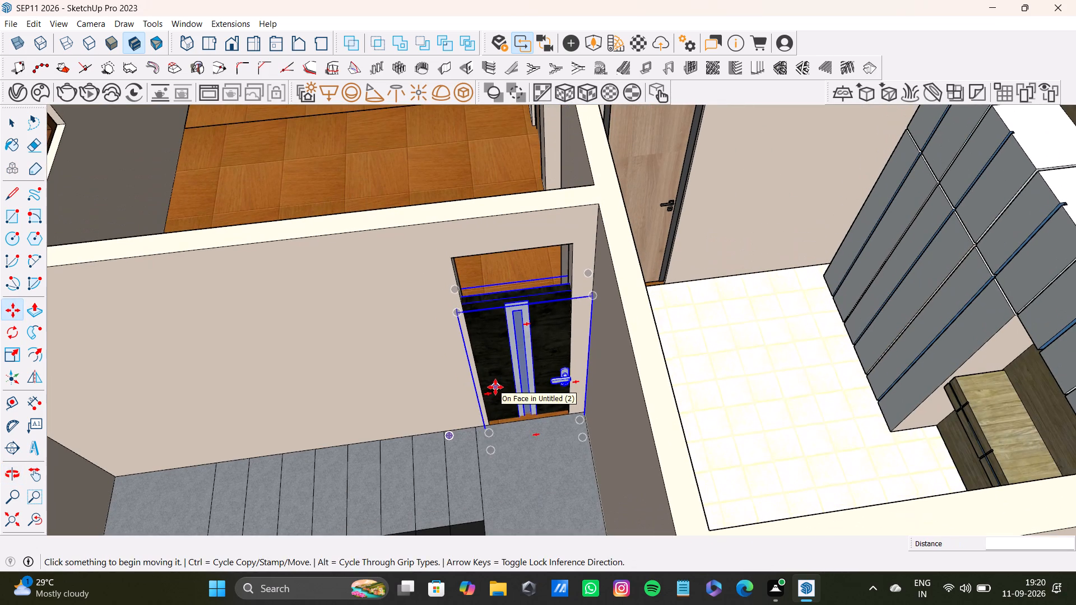
pyautogui.press('s')
pyautogui.moveTo(491, 376); pyautogui.dragTo(561, 338, button='middle')
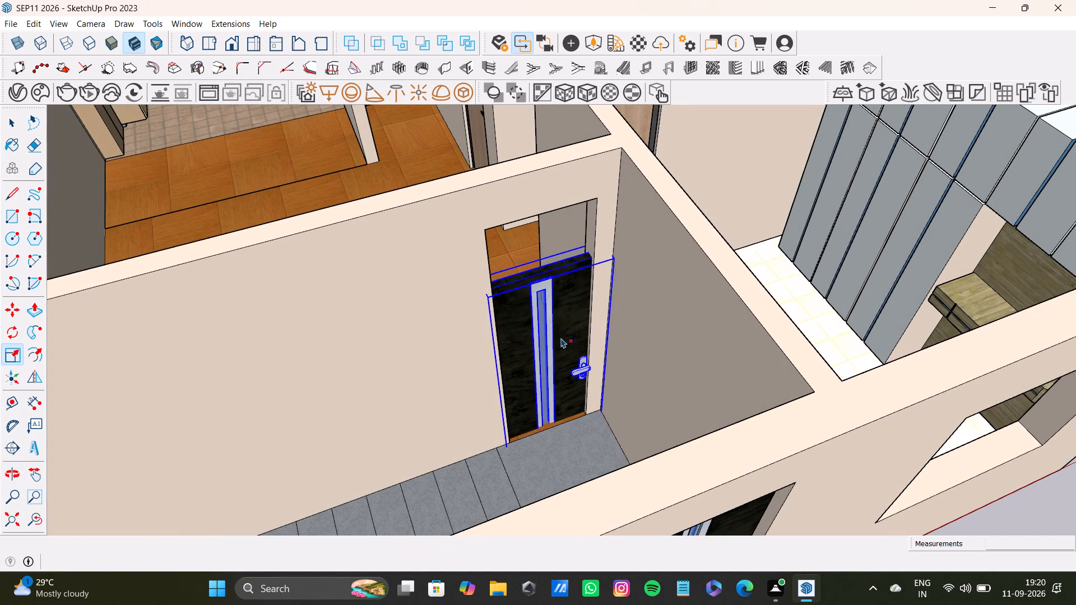
pyautogui.scroll(10, 562, 268)
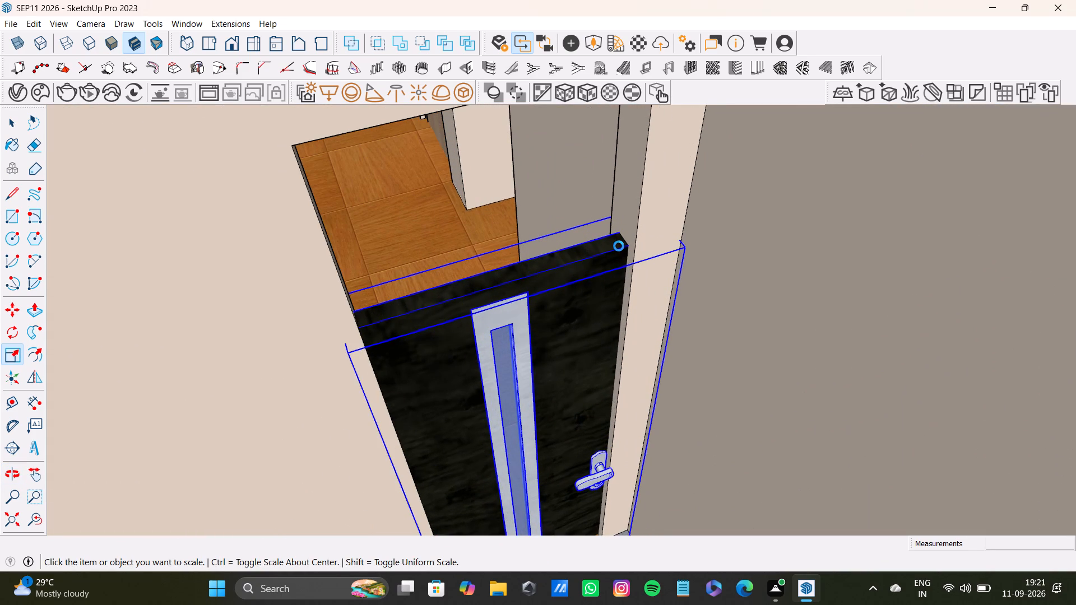
pyautogui.press('m')
pyautogui.click(633, 247)
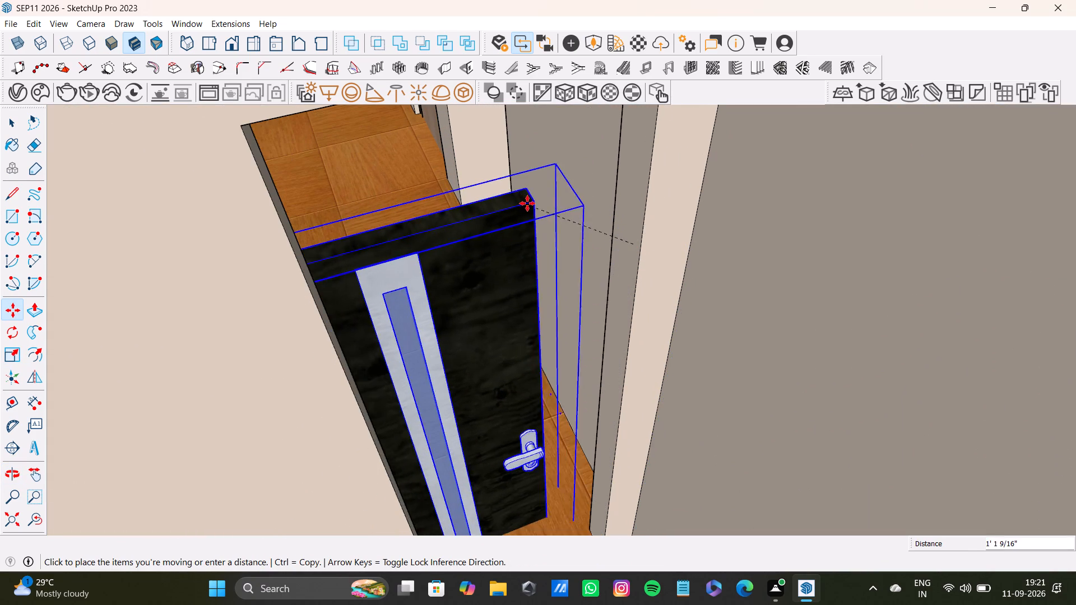
pyautogui.scroll(-6, 560, 224)
pyautogui.keyDown('shift'); pyautogui.moveTo(582, 248); pyautogui.dragTo(549, 352, button='middle'); pyautogui.keyUp('shift')
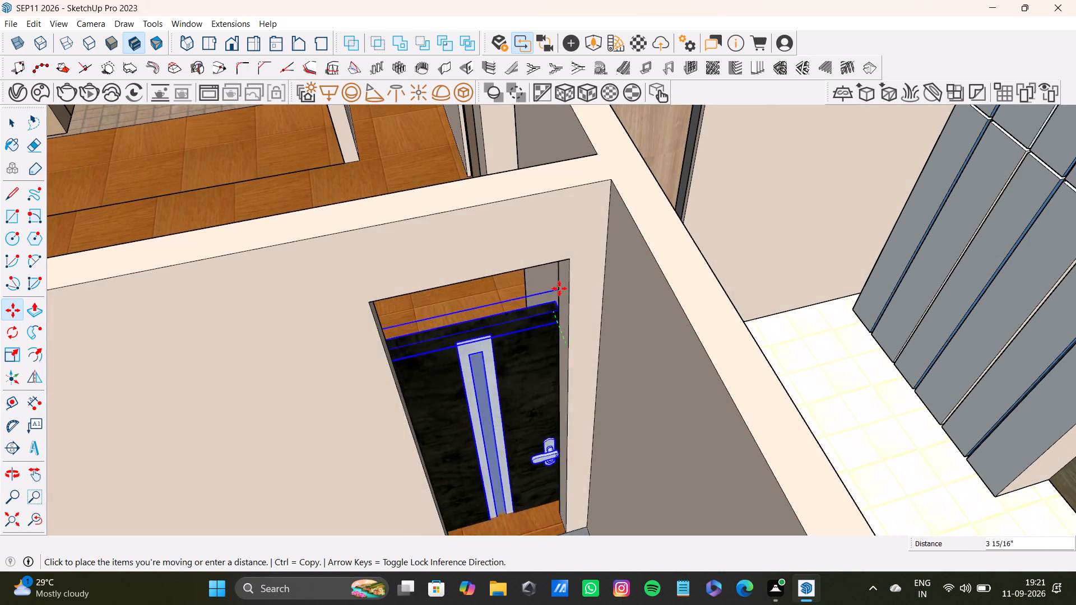
pyautogui.click(566, 249)
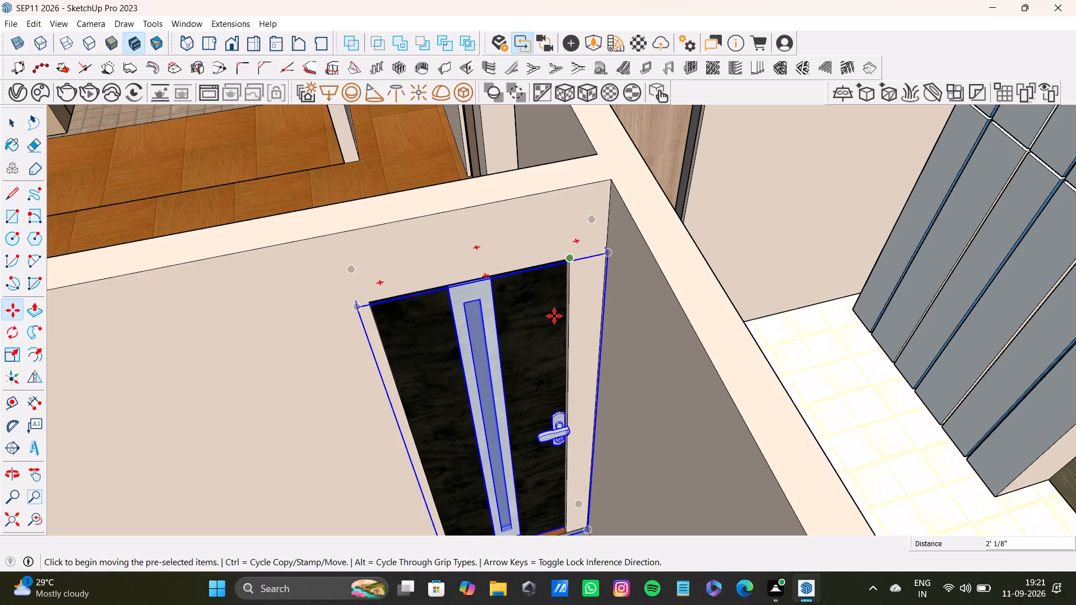
# Examine the fitted staircase door, deselect it, and look over the rooms, windows and doors of the whole house.
pyautogui.scroll(5, 554, 323)
pyautogui.moveTo(544, 329); pyautogui.dragTo(550, 153, button='middle')
pyautogui.scroll(1, 561, 350)
pyautogui.moveTo(552, 390); pyautogui.dragTo(561, 211, button='middle')
pyautogui.scroll(2, 555, 379)
pyautogui.moveTo(451, 379); pyautogui.dragTo(502, 351, button='middle')
pyautogui.scroll(-3, 491, 355)
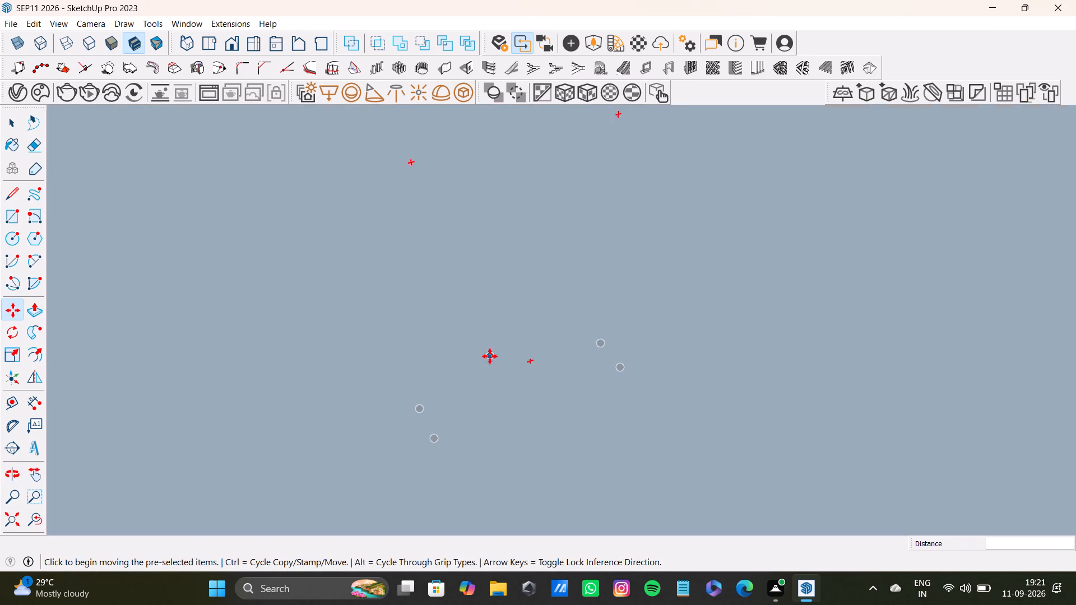
pyautogui.scroll(-5, 490, 356)
pyautogui.click(33, 524)
pyautogui.click(13, 523)
pyautogui.scroll(-4, 327, 381)
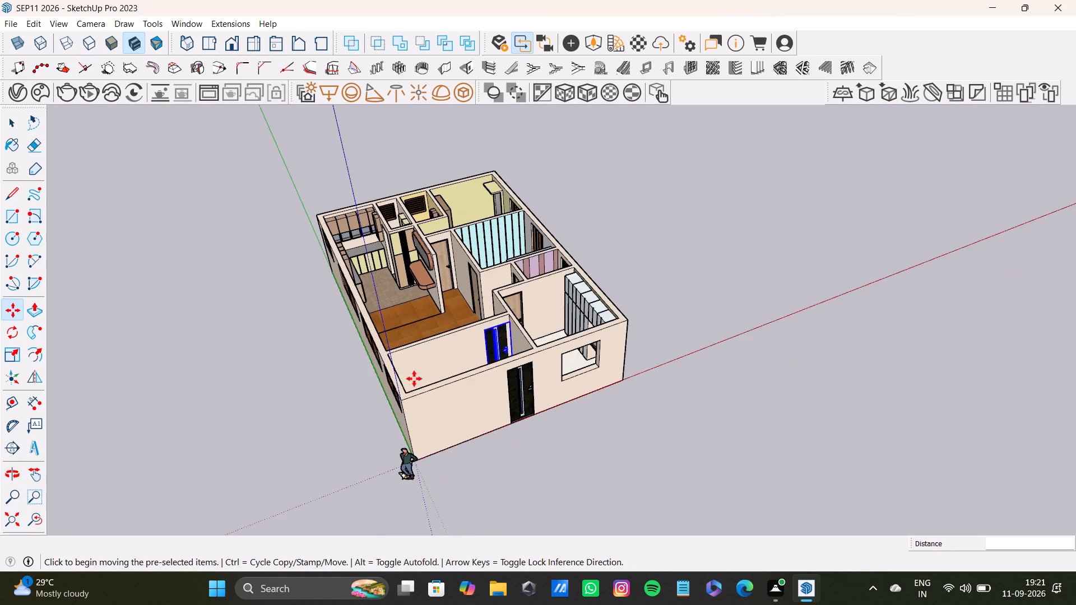
pyautogui.keyDown('shift'); pyautogui.moveTo(471, 356); pyautogui.dragTo(470, 436, button='middle'); pyautogui.keyUp('shift')
pyautogui.keyDown('shift'); pyautogui.scroll(1, 478, 428); pyautogui.keyUp('shift')
pyautogui.click(665, 328)
pyautogui.press('space')
pyautogui.scroll(7, 567, 423)
pyautogui.moveTo(501, 437); pyautogui.dragTo(403, 526, button='middle')
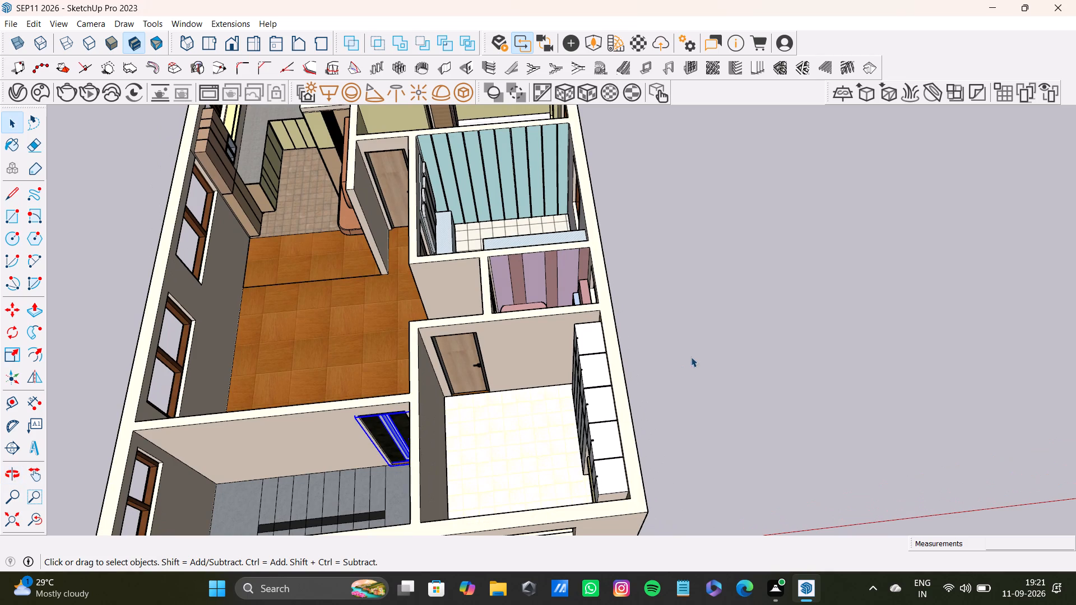
pyautogui.click(692, 355)
pyautogui.press('space')
pyautogui.moveTo(427, 435); pyautogui.dragTo(731, 451, button='middle')
pyautogui.scroll(4, 462, 314)
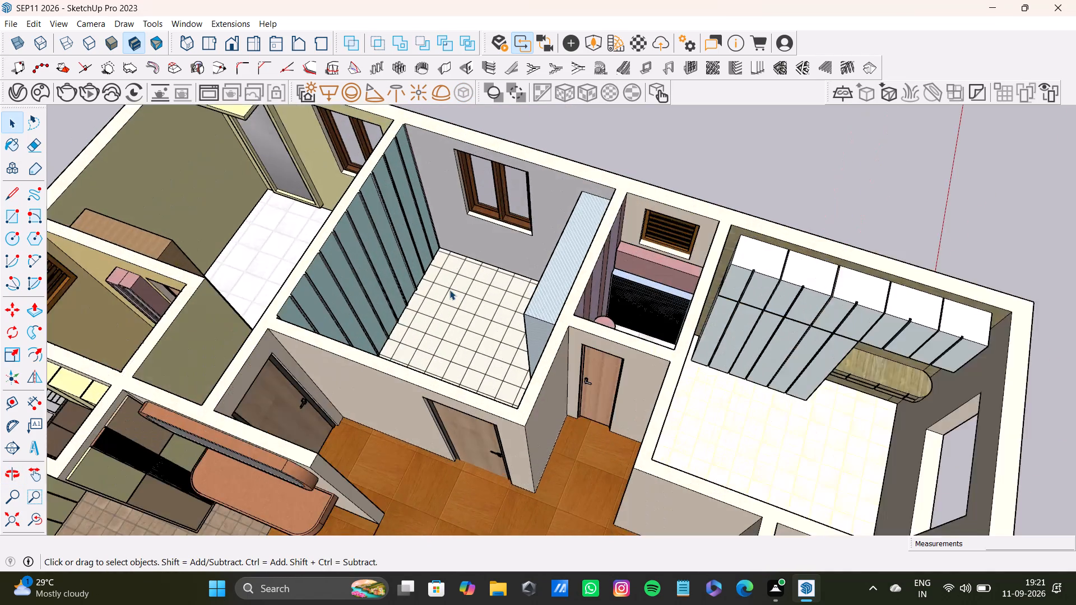
pyautogui.scroll(2, 449, 290)
pyautogui.moveTo(449, 290); pyautogui.dragTo(597, 347, button='middle')
pyautogui.moveTo(528, 302); pyautogui.dragTo(40, 265, button='middle')
pyautogui.scroll(-5, 356, 271)
pyautogui.moveTo(362, 297); pyautogui.dragTo(526, 321, button='middle')
pyautogui.moveTo(541, 329); pyautogui.dragTo(814, 439, button='middle')
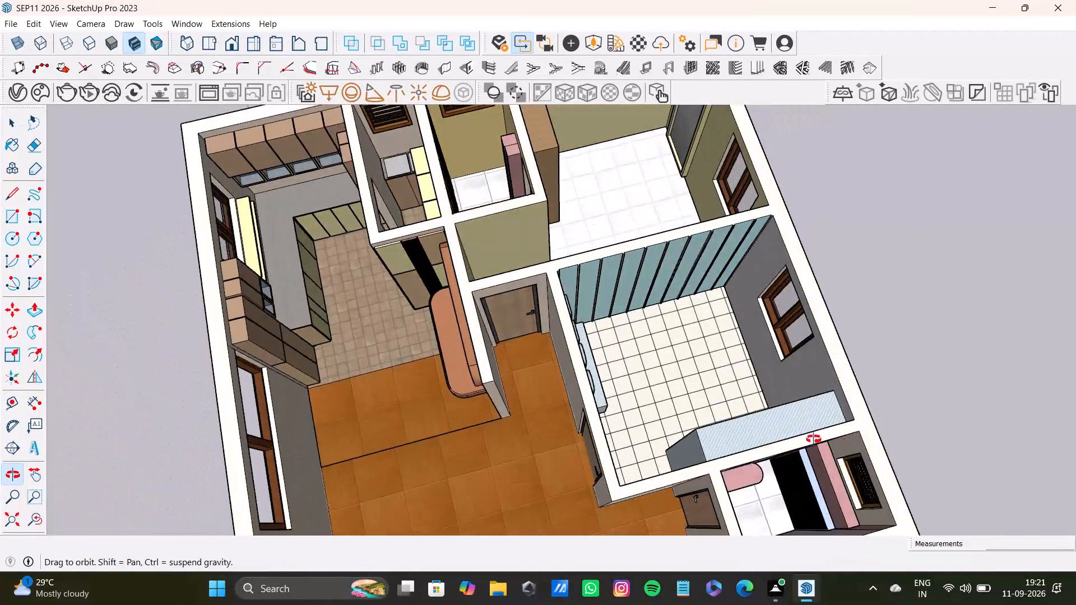
pyautogui.moveTo(814, 439); pyautogui.dragTo(901, 441, button='middle')
pyautogui.moveTo(620, 340); pyautogui.dragTo(821, 276, button='middle')
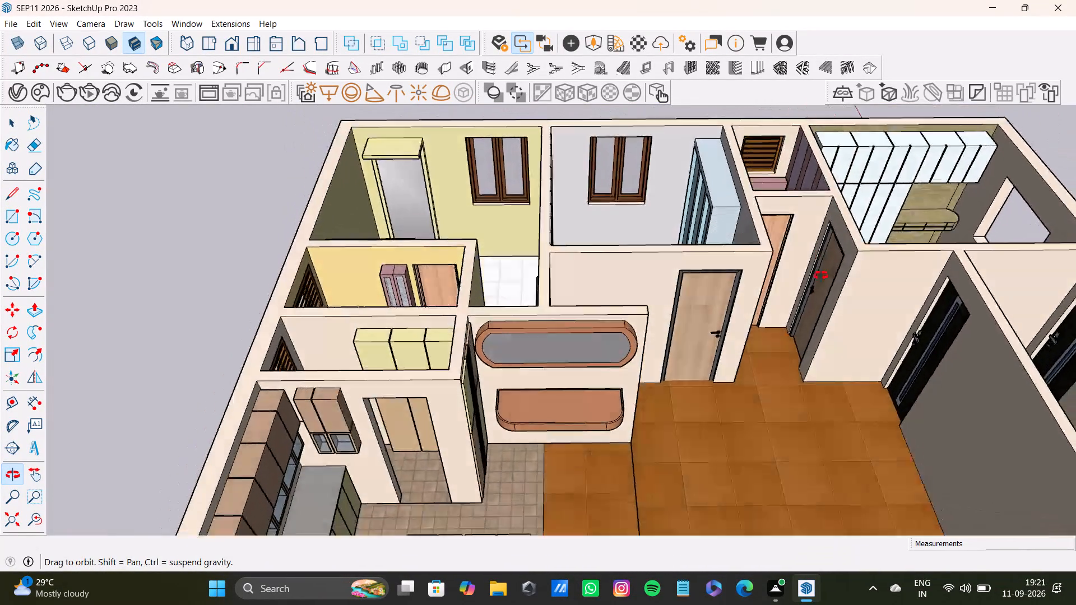
pyautogui.moveTo(821, 276); pyautogui.dragTo(601, 486, button='middle')
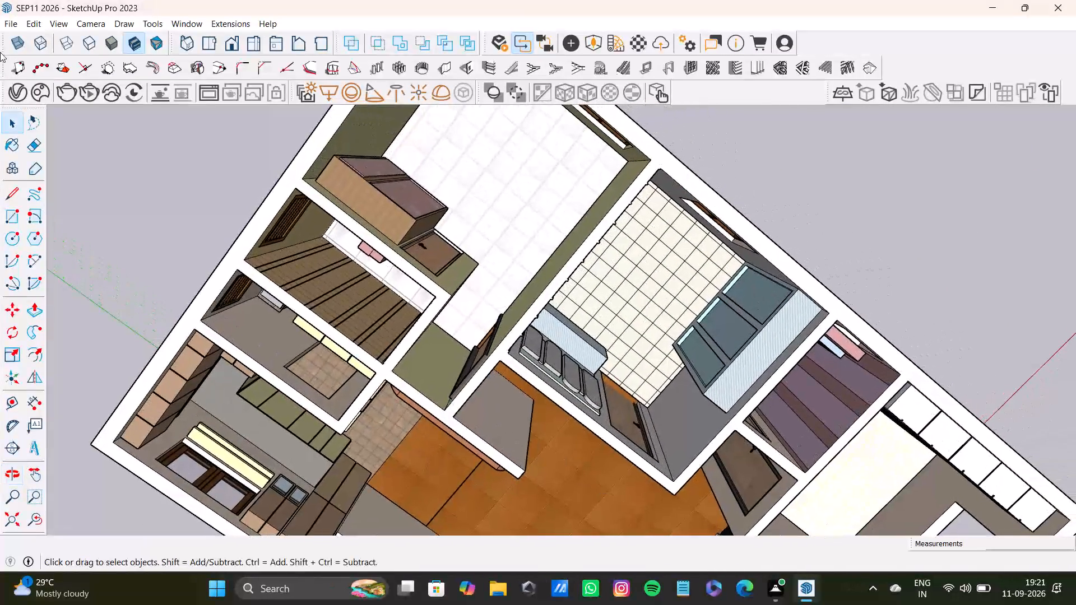
# Import the dining table set Component_1 from the Downloads folder into the house model.
pyautogui.click(6, 18)
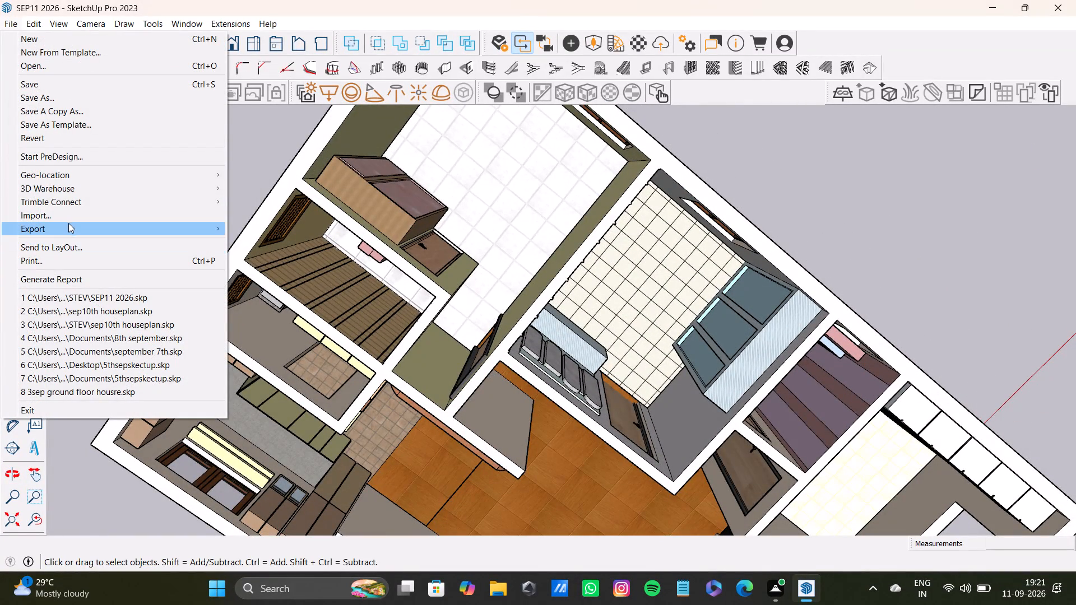
pyautogui.click(70, 215)
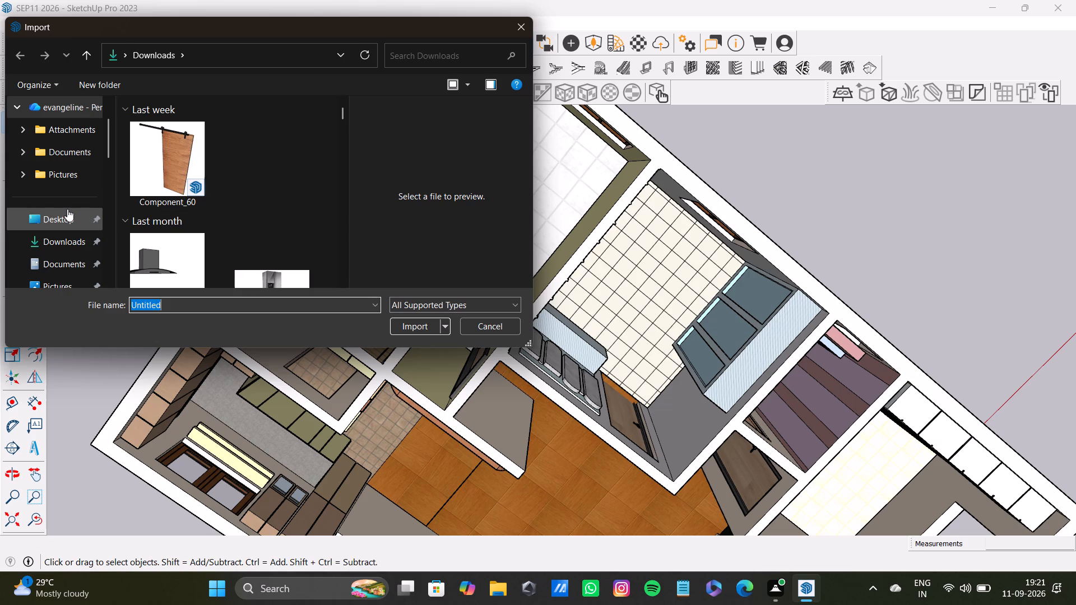
pyautogui.scroll(-4, 175, 206)
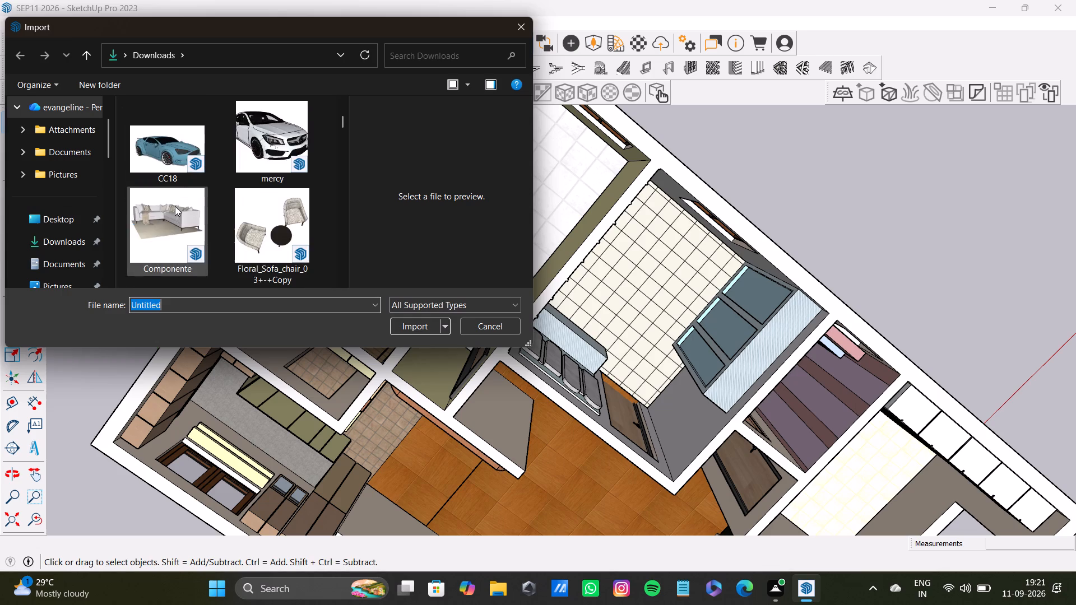
pyautogui.scroll(-4, 175, 206)
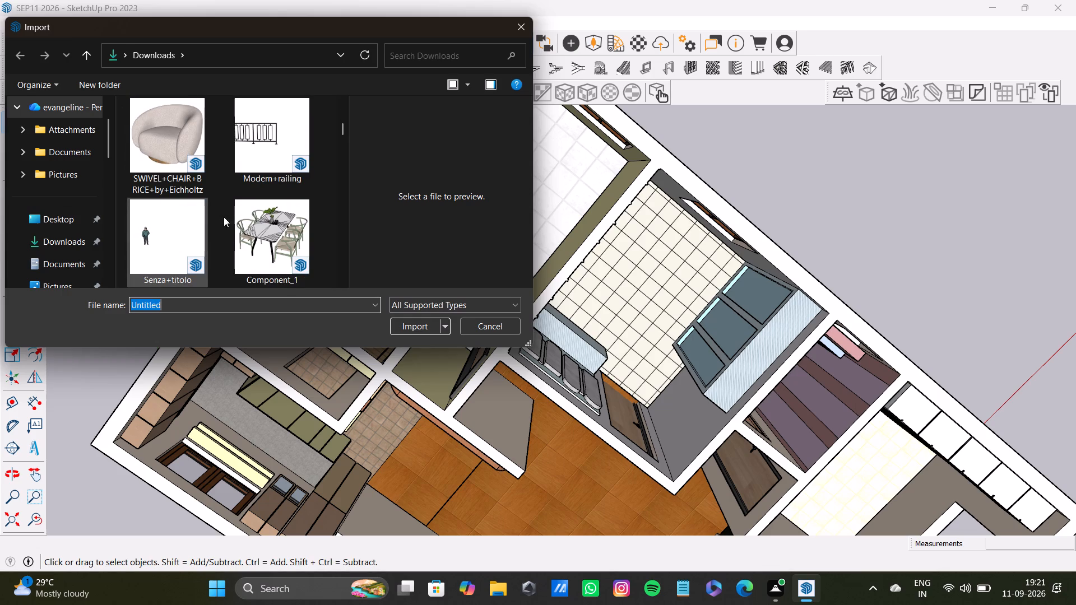
pyautogui.click(275, 231)
pyautogui.click(419, 328)
pyautogui.scroll(-3, 419, 325)
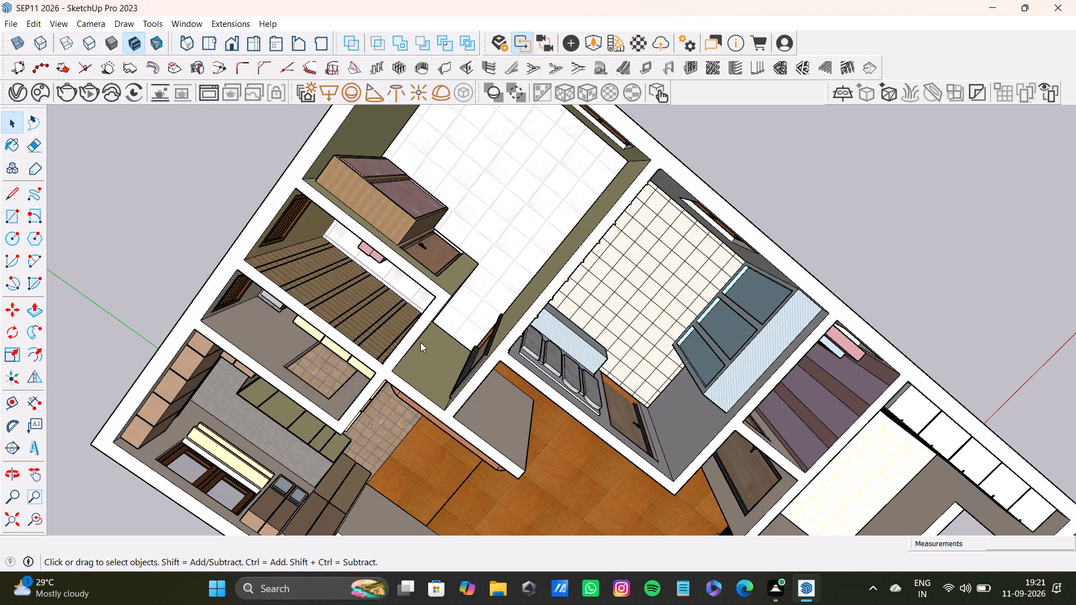
pyautogui.scroll(-10, 420, 342)
pyautogui.moveTo(576, 432); pyautogui.dragTo(550, 204, button='middle')
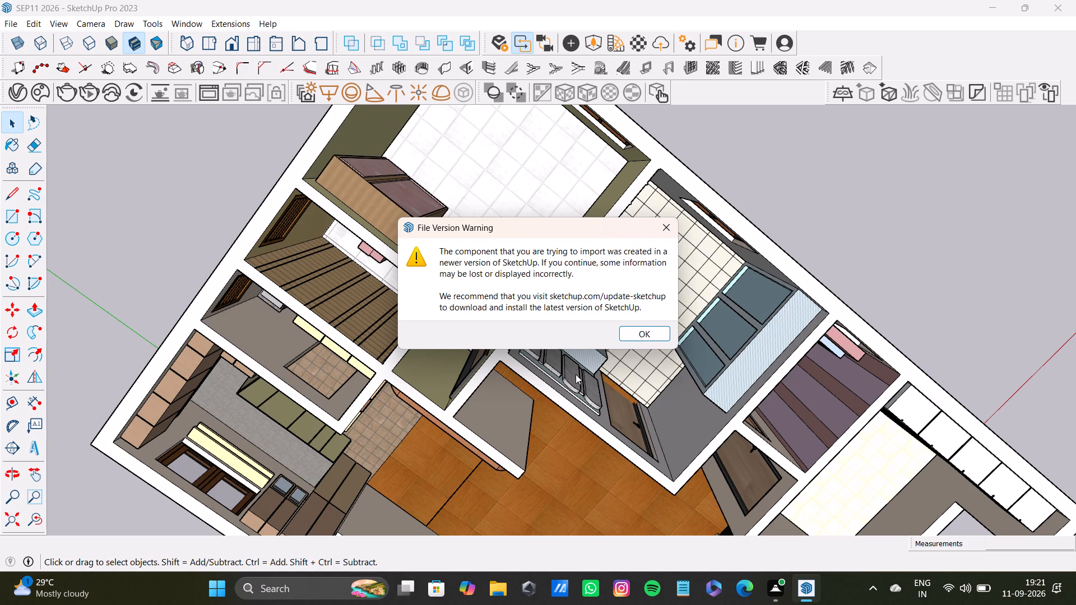
pyautogui.click(646, 336)
# Place the imported dining set on the living hall's wooden floor, near the kitchen and the outer window wall.
pyautogui.scroll(-1, 634, 384)
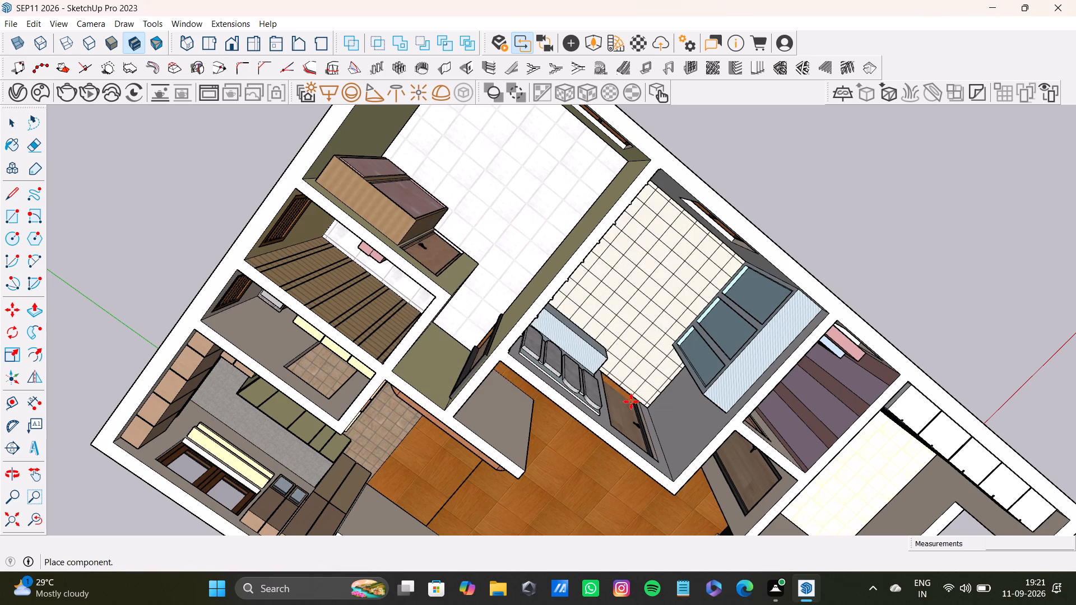
pyautogui.scroll(-20, 631, 402)
pyautogui.scroll(-1, 631, 402)
pyautogui.moveTo(607, 451); pyautogui.dragTo(571, 282, button='middle')
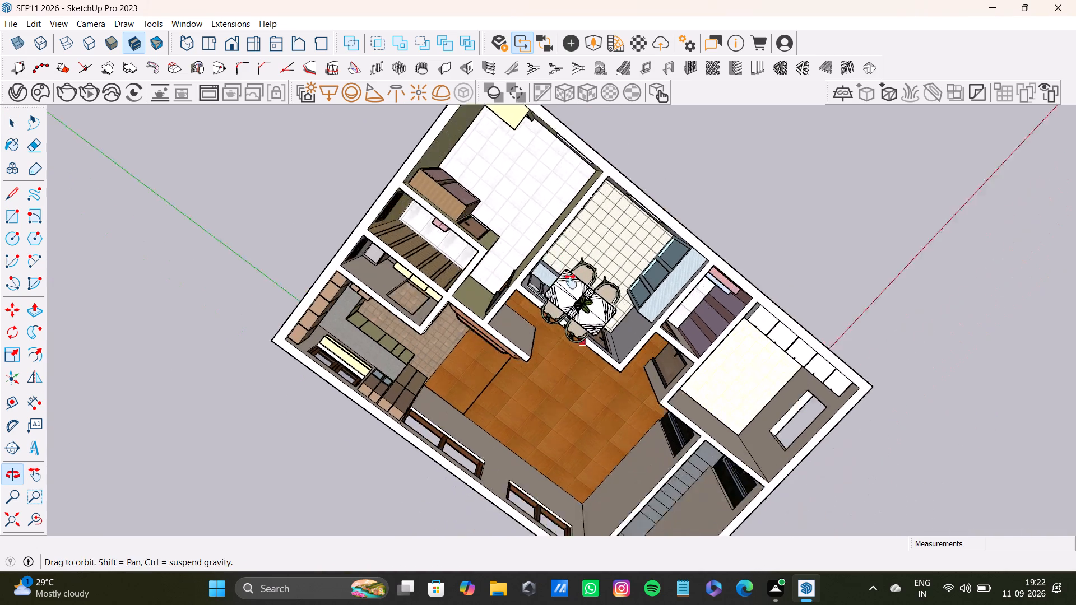
pyautogui.moveTo(571, 282); pyautogui.dragTo(560, 212, button='middle')
pyautogui.moveTo(480, 257); pyautogui.dragTo(517, 270, button='middle')
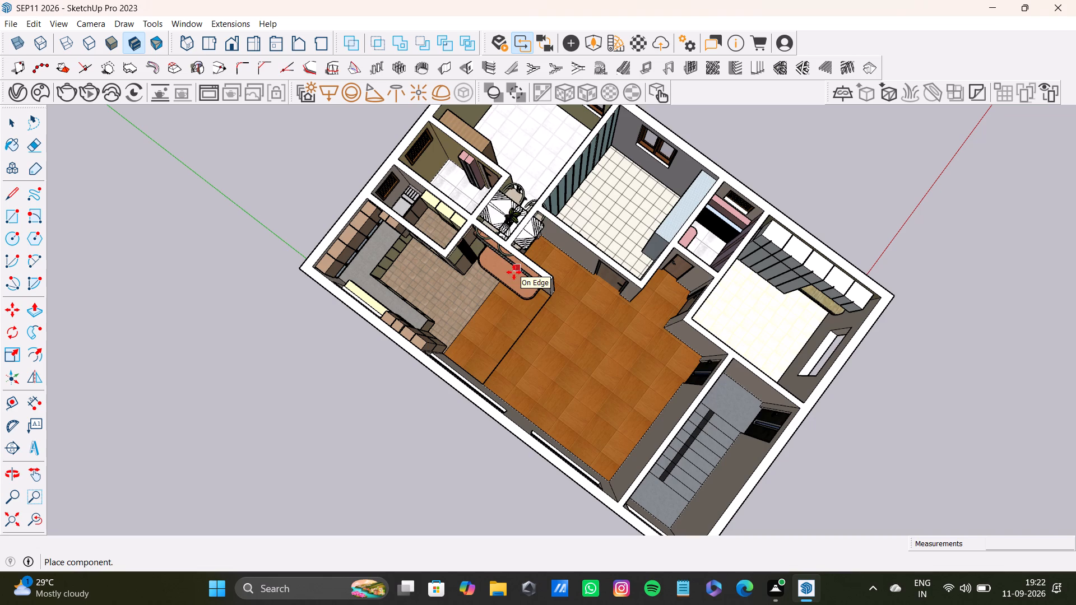
pyautogui.scroll(2, 523, 362)
pyautogui.moveTo(540, 355); pyautogui.dragTo(386, 175, button='middle')
pyautogui.scroll(5, 451, 296)
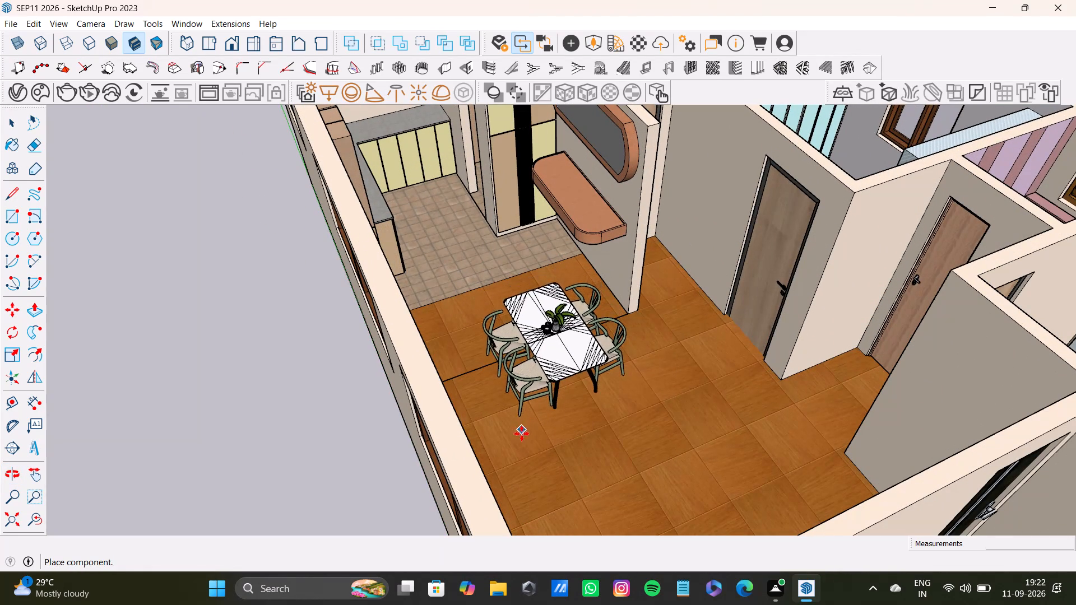
pyautogui.click(511, 453)
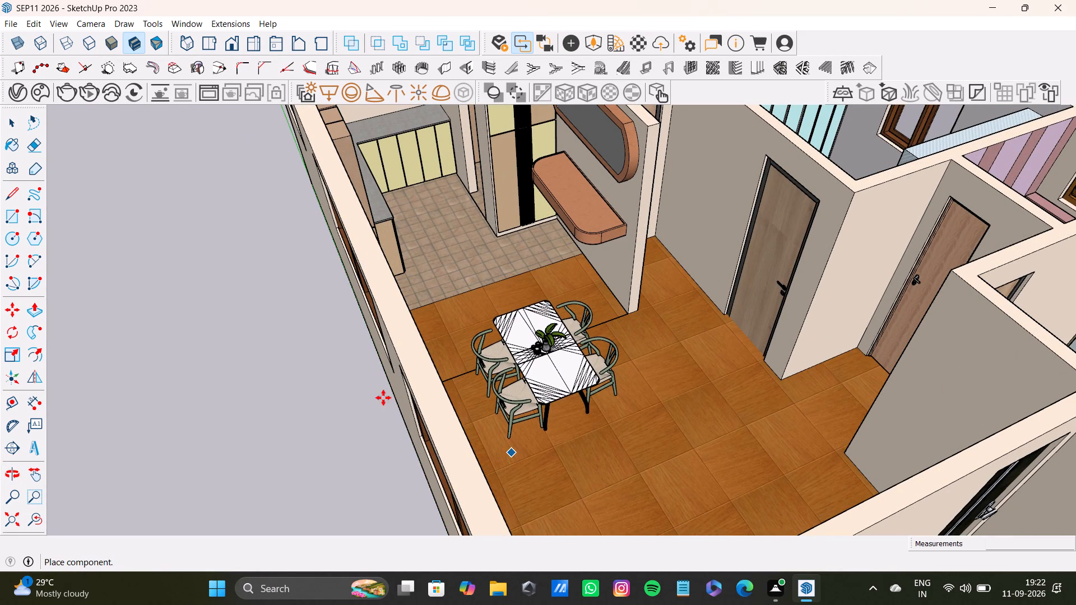
# Stretch the dining set's length along the green axis and scale its height by 1.50.
pyautogui.moveTo(431, 404); pyautogui.dragTo(832, 429, button='middle')
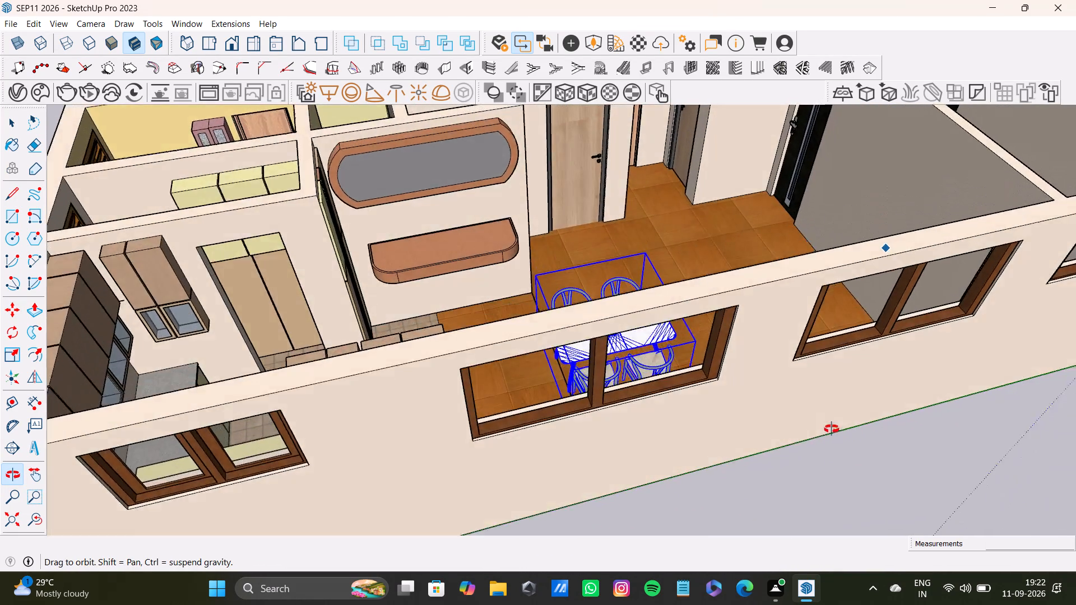
pyautogui.moveTo(832, 429); pyautogui.dragTo(555, 490, button='middle')
pyautogui.press('s')
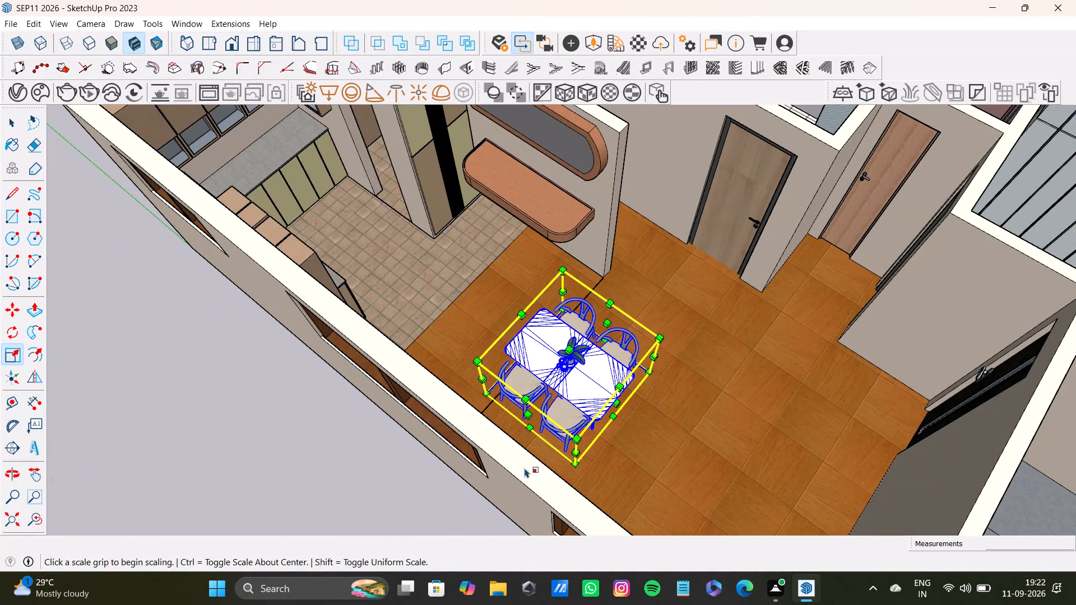
pyautogui.moveTo(619, 405); pyautogui.dragTo(650, 435)
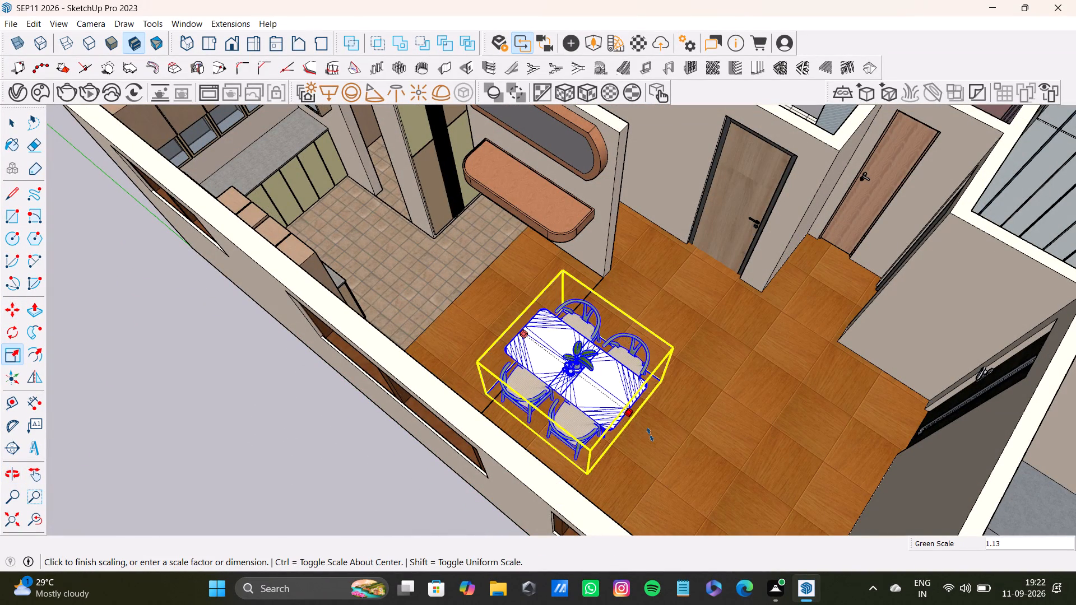
pyautogui.moveTo(650, 435); pyautogui.dragTo(685, 474)
pyautogui.moveTo(610, 379); pyautogui.dragTo(609, 375)
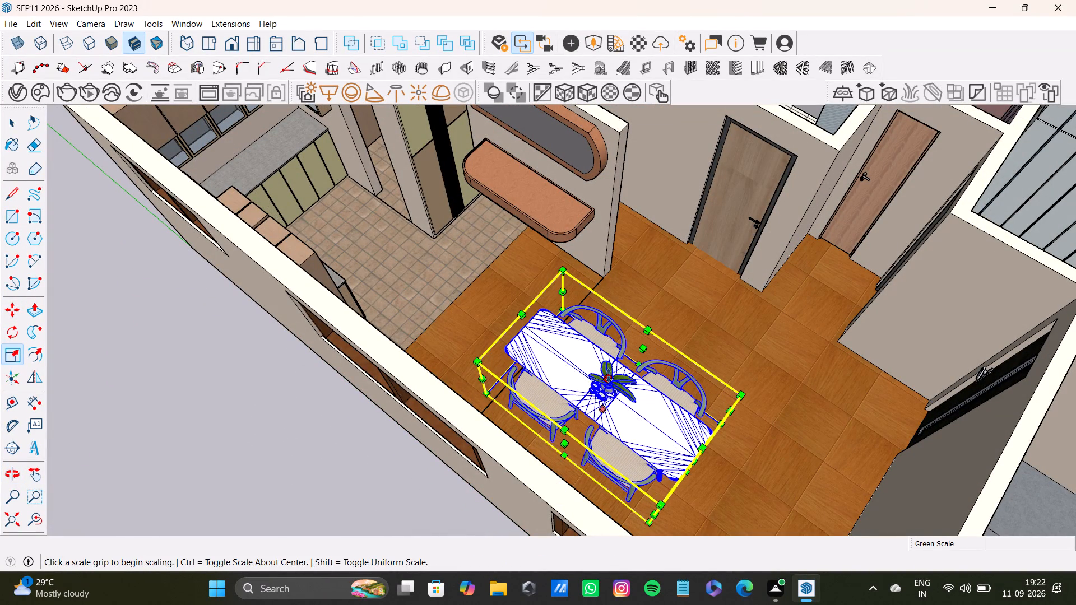
pyautogui.moveTo(609, 375); pyautogui.dragTo(609, 358)
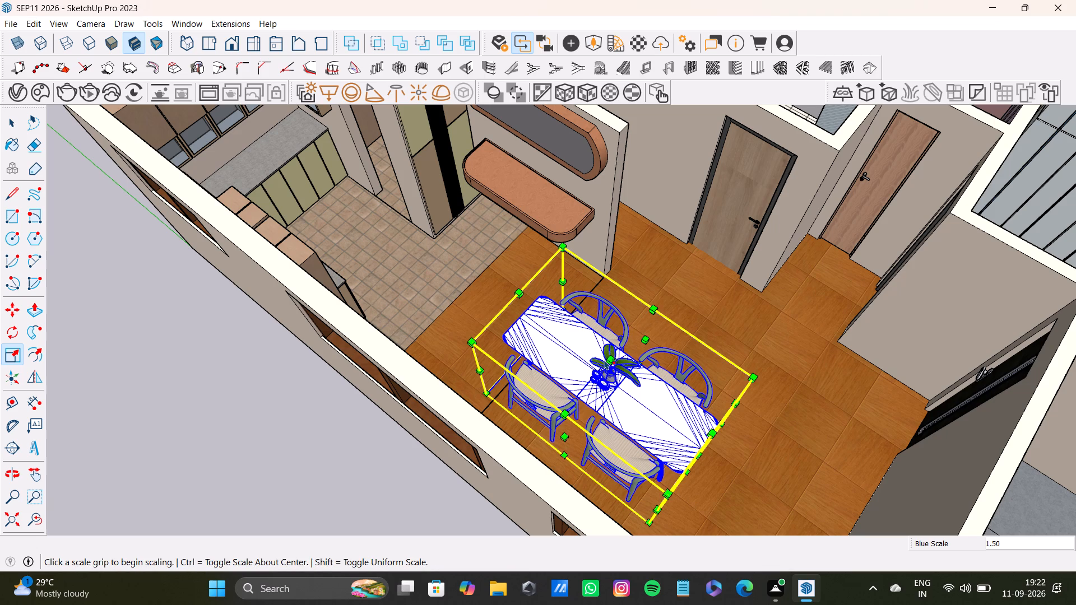
# Deselect the dining set and examine how it sits in the living hall, from outside and from above the house.
pyautogui.press('space')
pyautogui.click(166, 414)
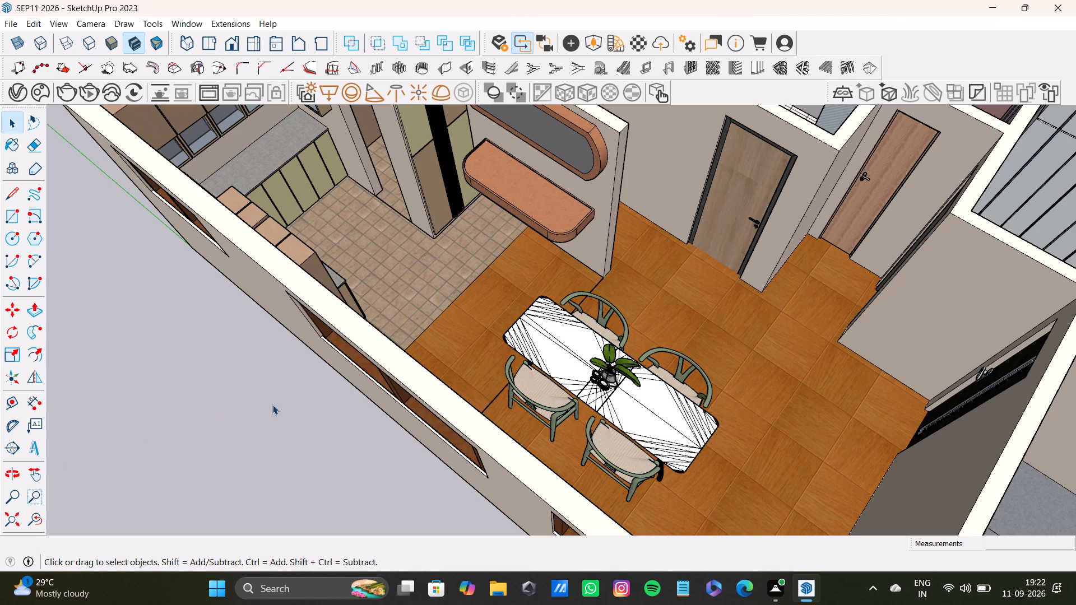
pyautogui.scroll(-9, 276, 404)
pyautogui.moveTo(270, 429); pyautogui.dragTo(698, 250, button='middle')
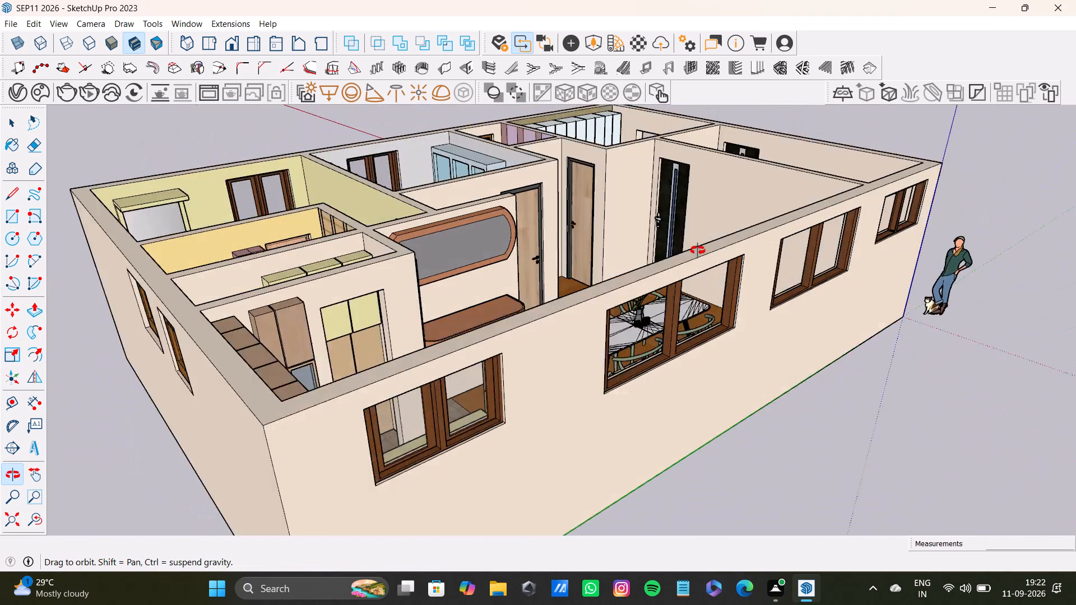
pyautogui.moveTo(698, 250); pyautogui.dragTo(695, 249, button='middle')
pyautogui.moveTo(536, 286); pyautogui.dragTo(822, 468, button='middle')
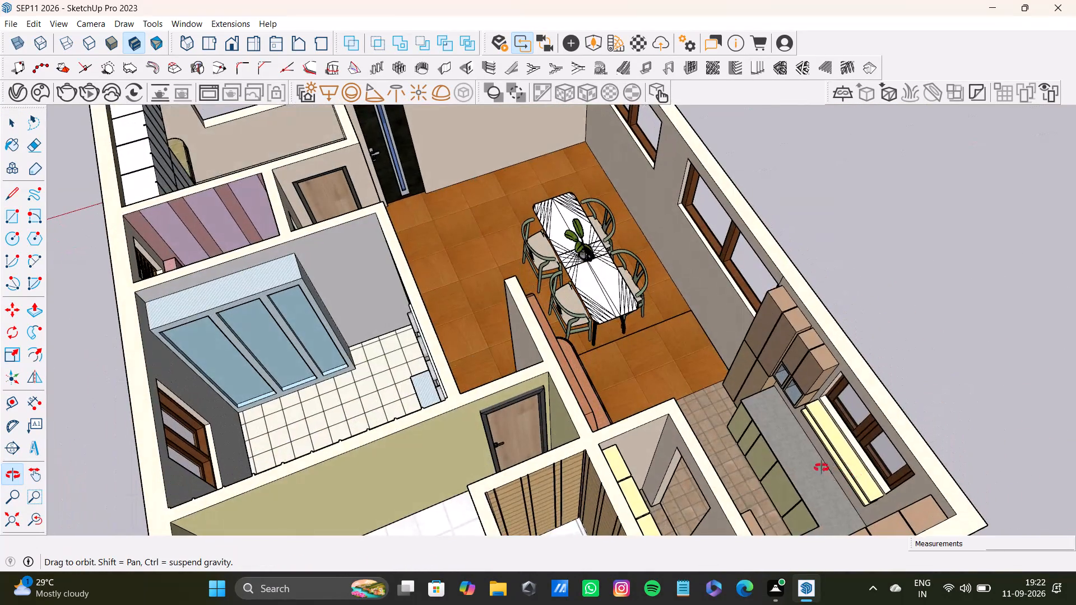
pyautogui.moveTo(822, 468); pyautogui.dragTo(316, 520, button='middle')
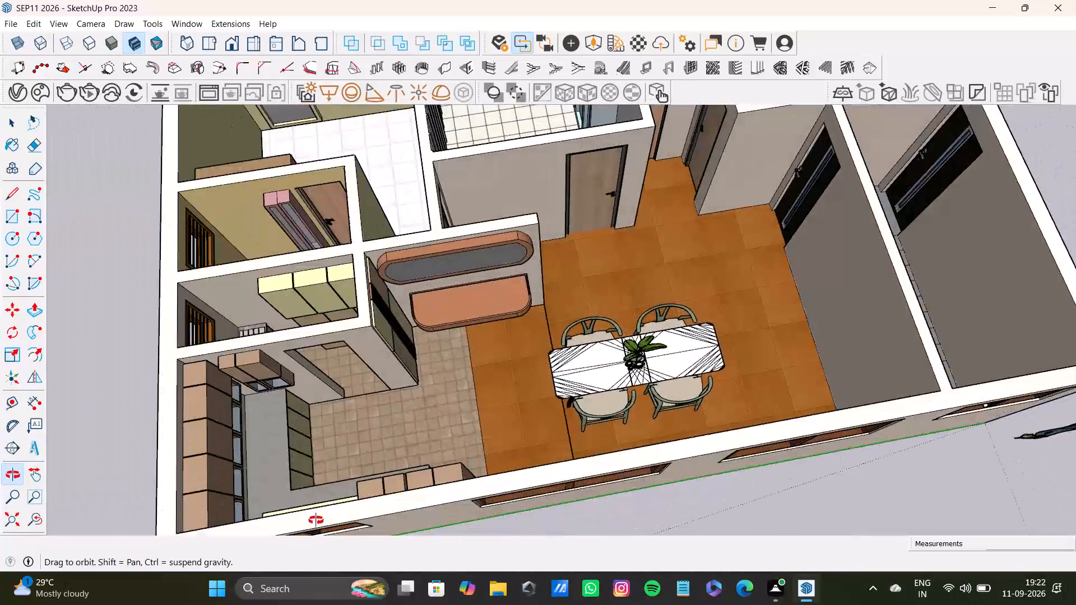
pyautogui.moveTo(316, 520); pyautogui.dragTo(241, 505, button='middle')
# Move the dining set about 4' 2" across the living hall toward the kitchen and the wall unit.
pyautogui.scroll(6, 520, 403)
pyautogui.click(584, 379)
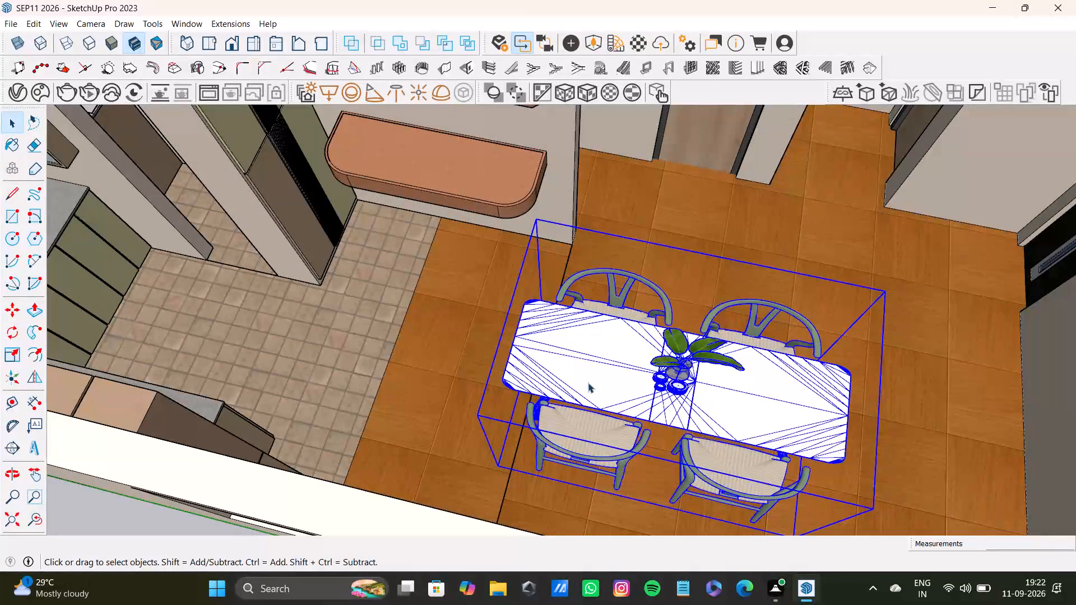
pyautogui.press('m')
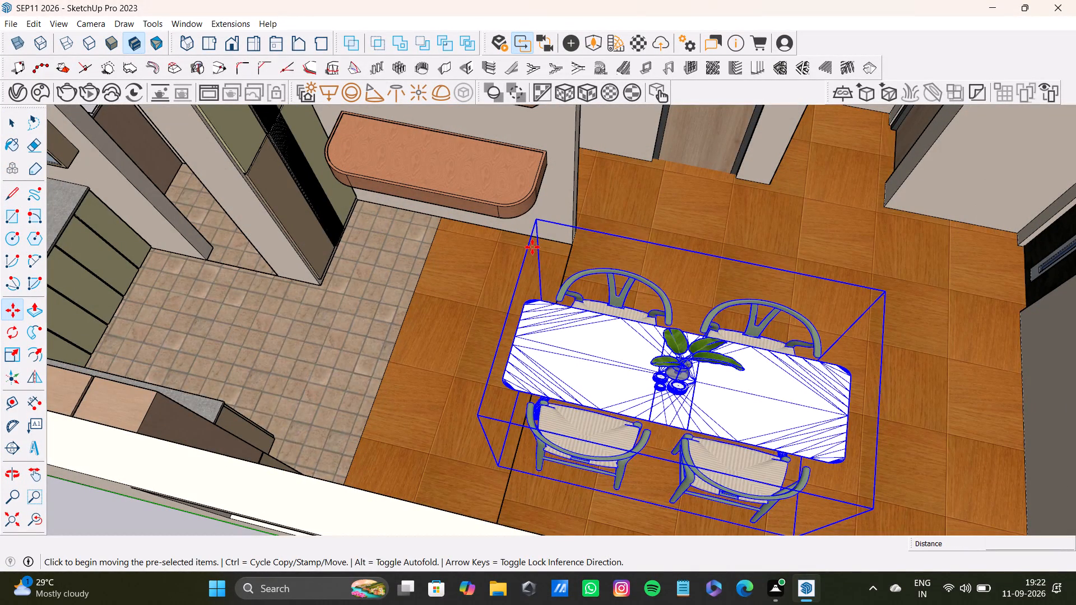
pyautogui.click(536, 221)
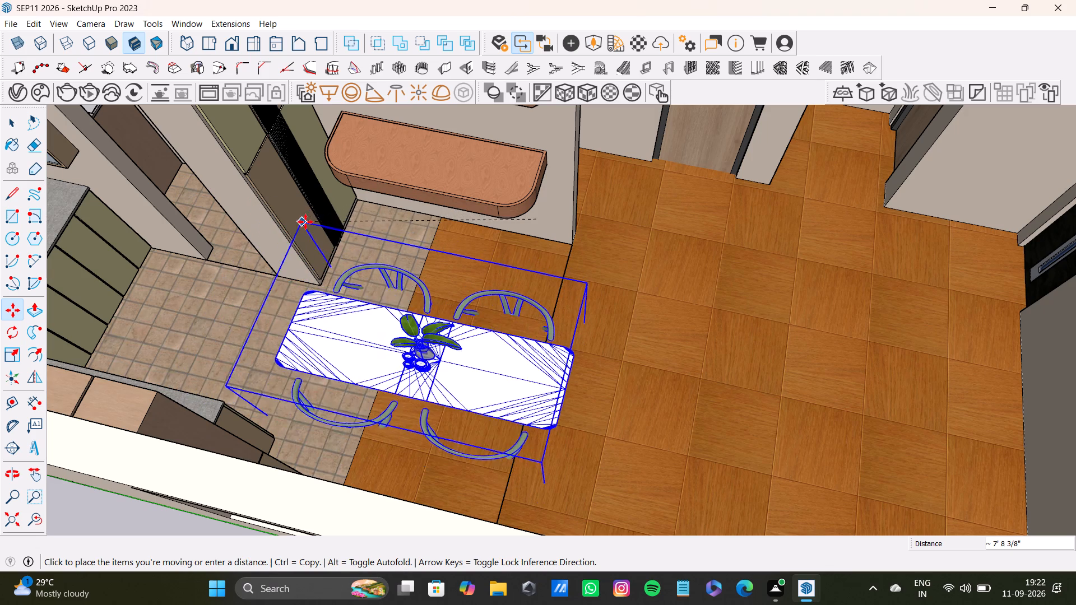
pyautogui.click(396, 189)
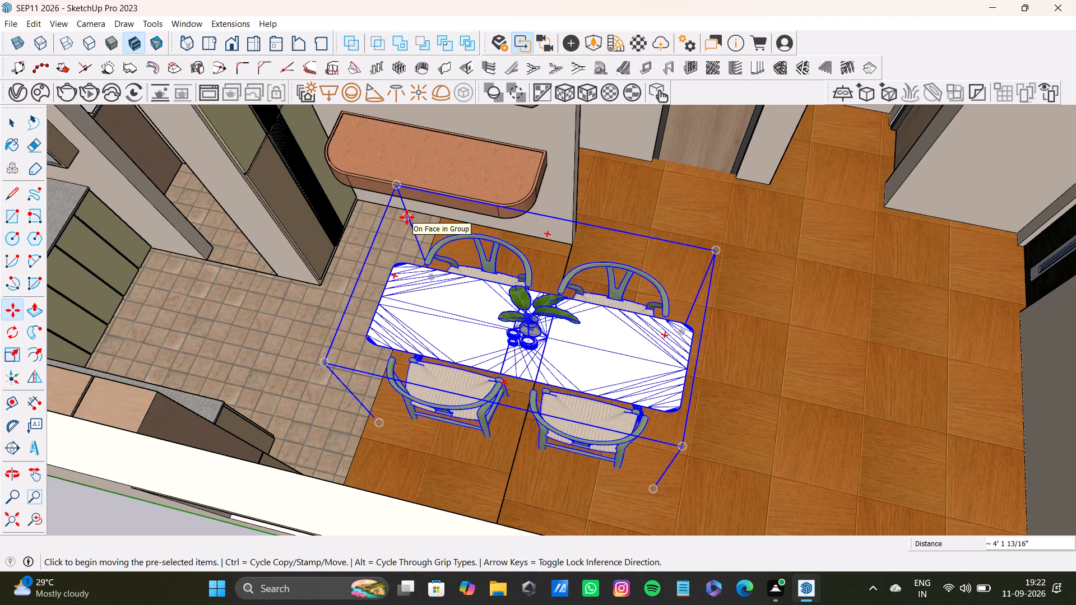
pyautogui.press('space')
# Raise the dining set about 1' 10" so that its table and chair legs stand on the wooden floor.
pyautogui.scroll(-5, 405, 308)
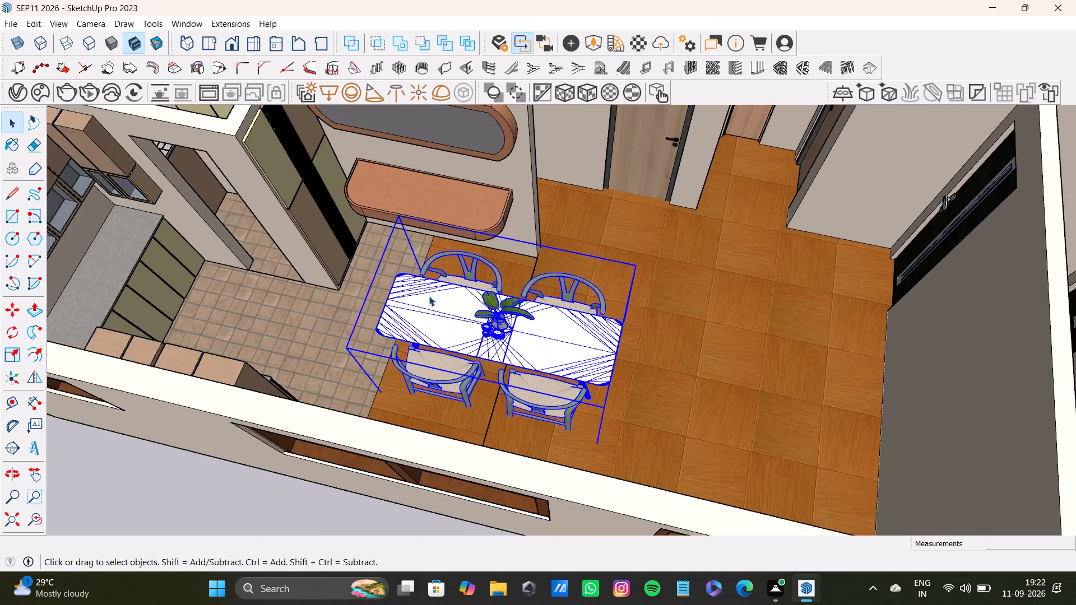
pyautogui.scroll(-5, 429, 296)
pyautogui.moveTo(540, 316); pyautogui.dragTo(187, 364, button='middle')
pyautogui.scroll(4, 418, 307)
pyautogui.keyDown('shift'); pyautogui.moveTo(481, 284); pyautogui.dragTo(454, 434, button='middle'); pyautogui.keyUp('shift')
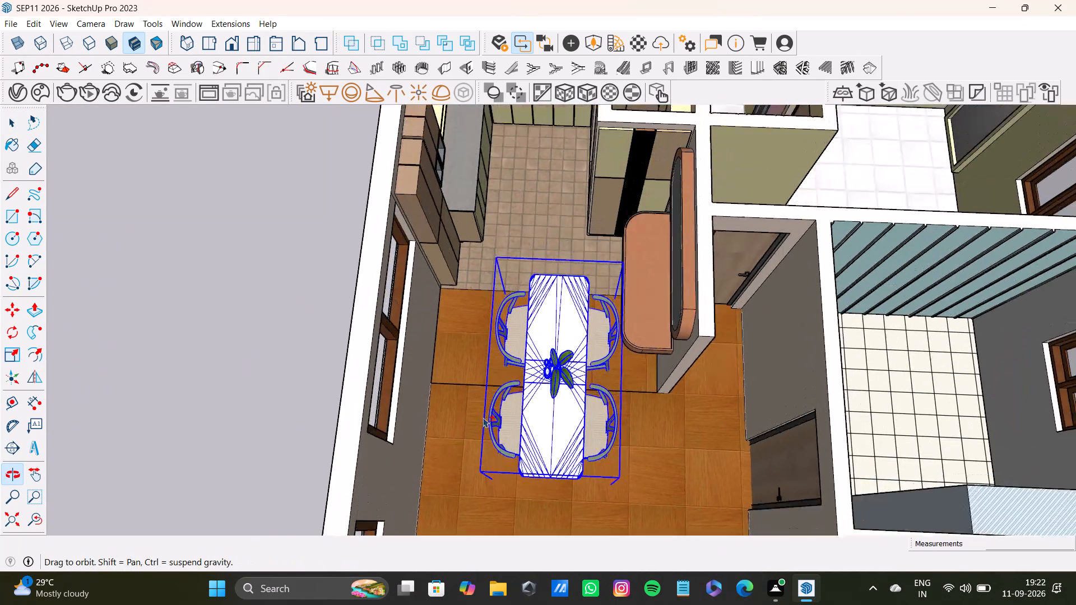
pyautogui.moveTo(532, 398); pyautogui.dragTo(367, 252, button='middle')
pyautogui.scroll(3, 445, 310)
pyautogui.scroll(2, 476, 349)
pyautogui.scroll(-4, 476, 349)
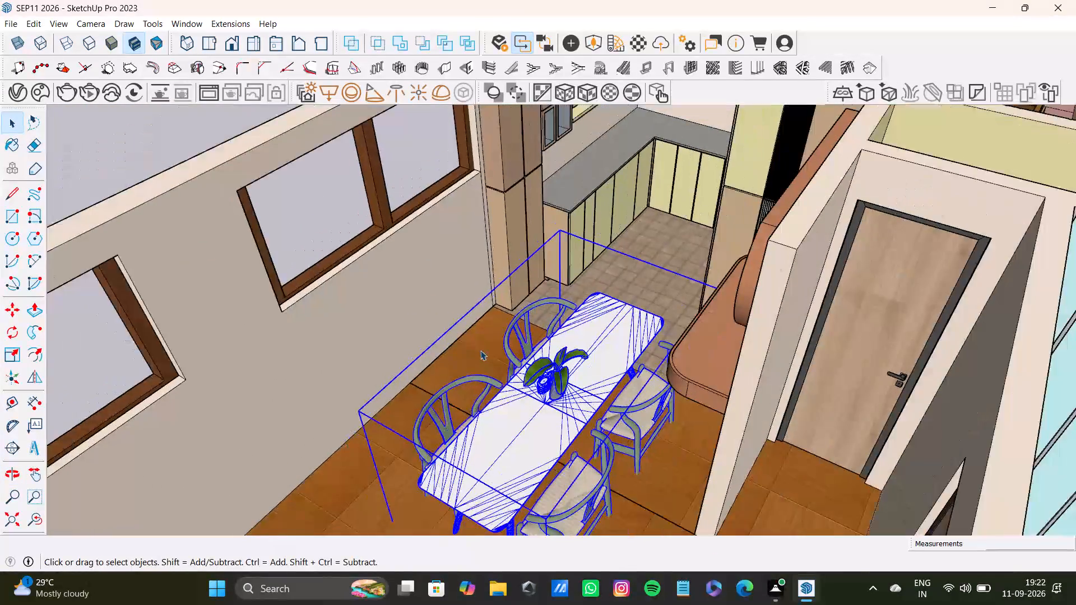
pyautogui.keyDown('shift'); pyautogui.moveTo(490, 355); pyautogui.dragTo(491, 296, button='middle'); pyautogui.keyUp('shift')
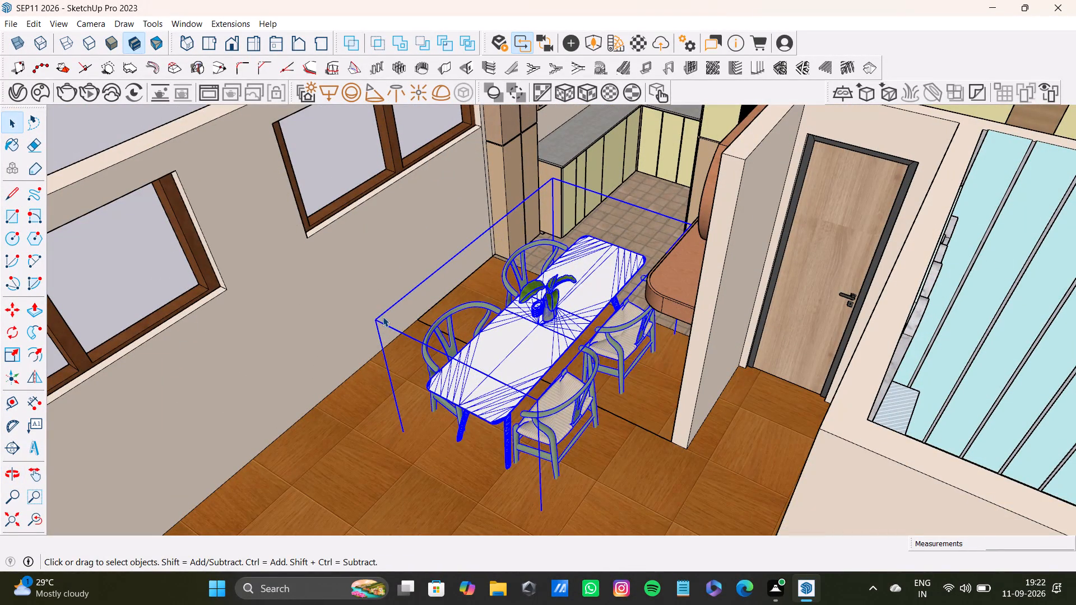
pyautogui.press('m')
pyautogui.click(377, 317)
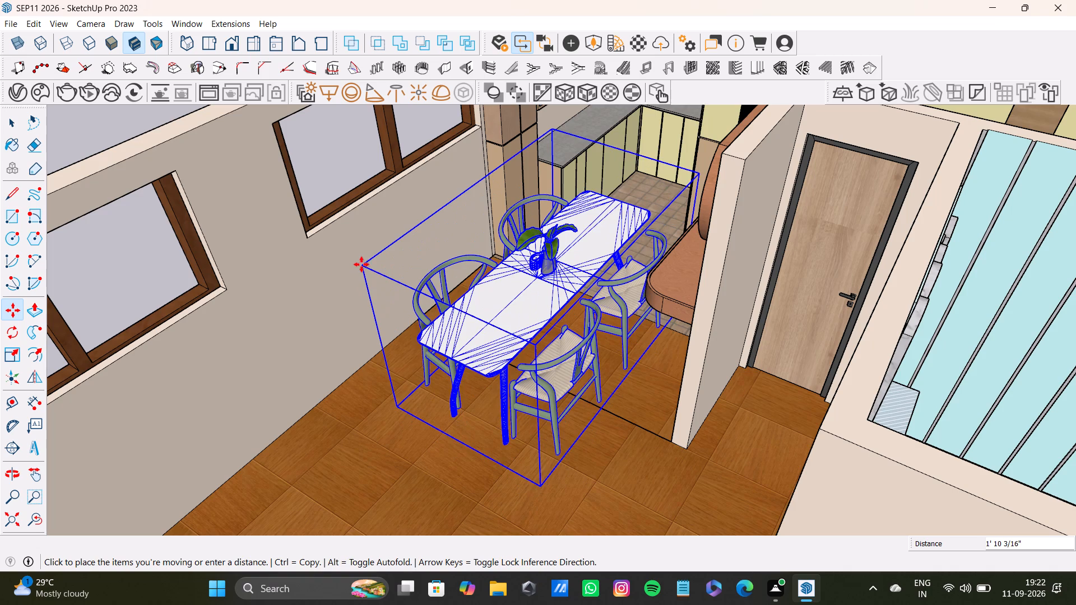
pyautogui.click(361, 259)
# Shrink the dining set's length along the green axis to about 0.84, narrow it along the red axis, and shorten it further.
pyautogui.moveTo(448, 337); pyautogui.dragTo(545, 306, button='middle')
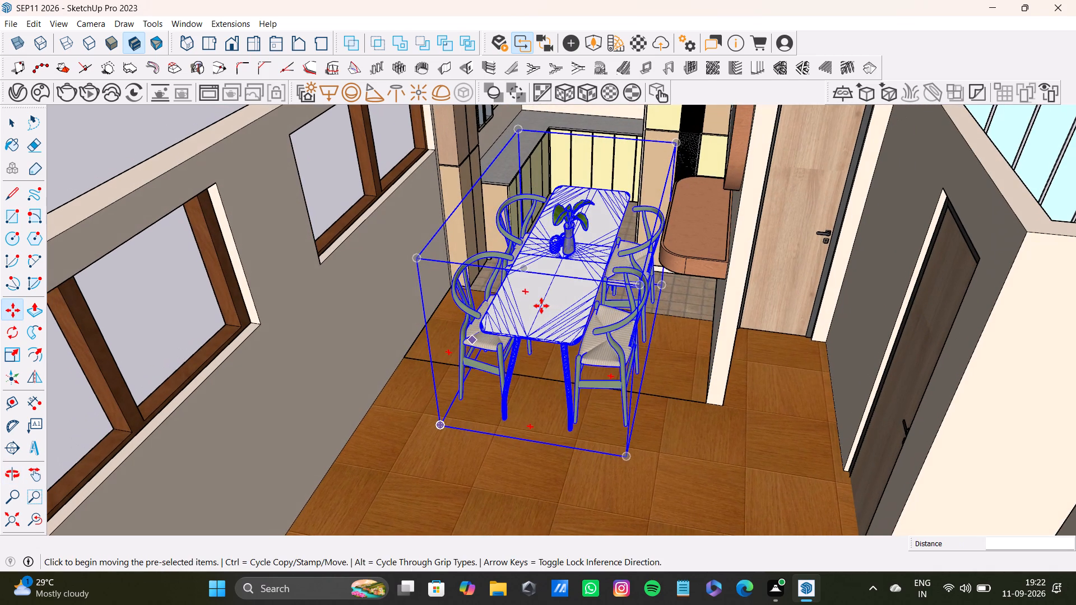
pyautogui.press('s')
pyautogui.moveTo(528, 367); pyautogui.dragTo(554, 313)
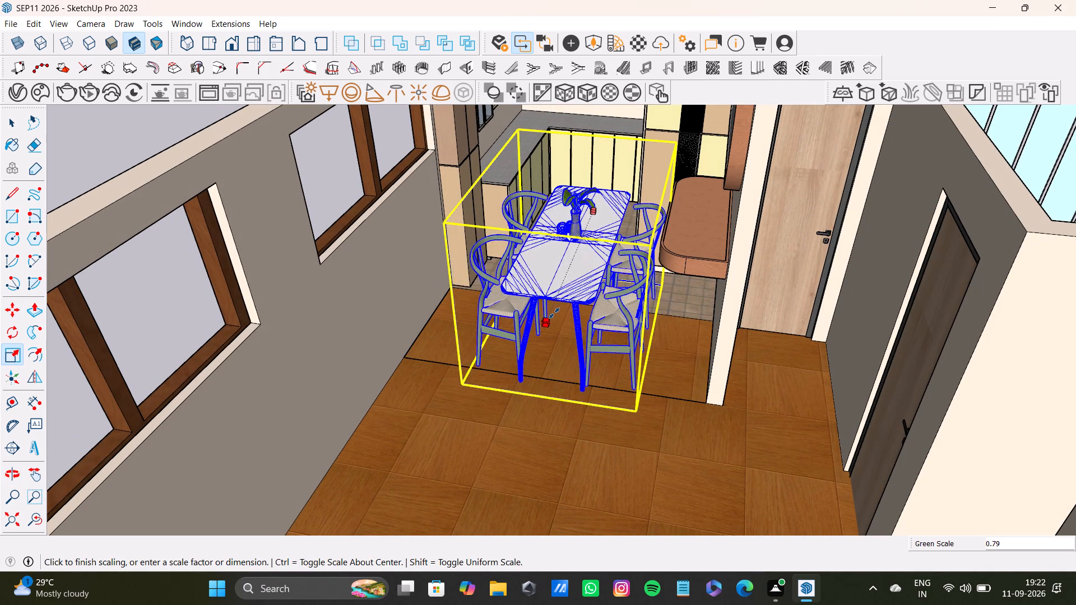
pyautogui.moveTo(554, 313); pyautogui.dragTo(551, 339)
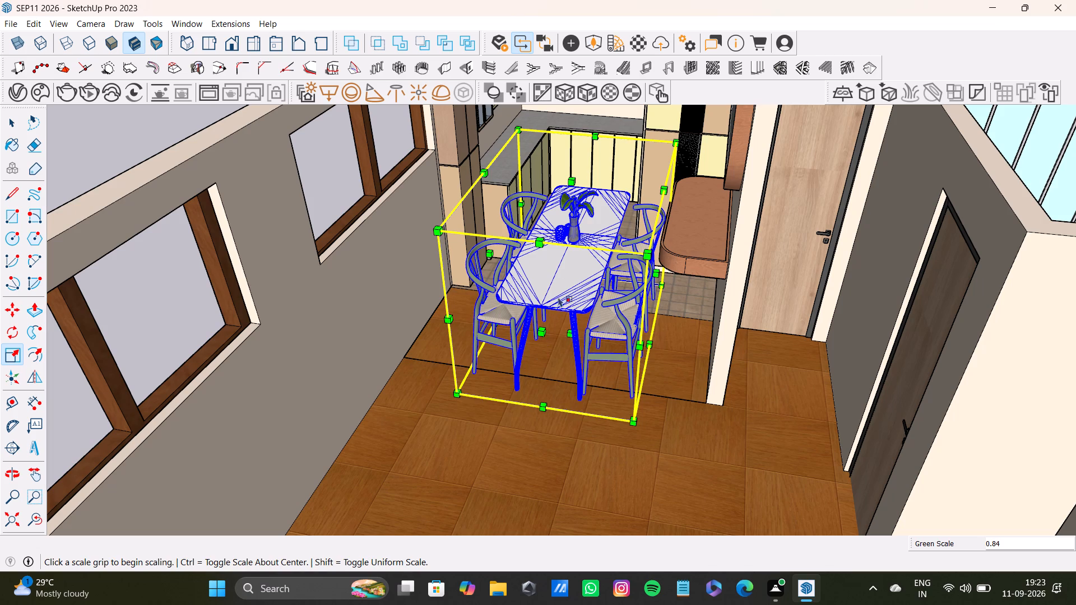
pyautogui.moveTo(651, 274); pyautogui.dragTo(619, 273)
pyautogui.moveTo(522, 328); pyautogui.dragTo(523, 325)
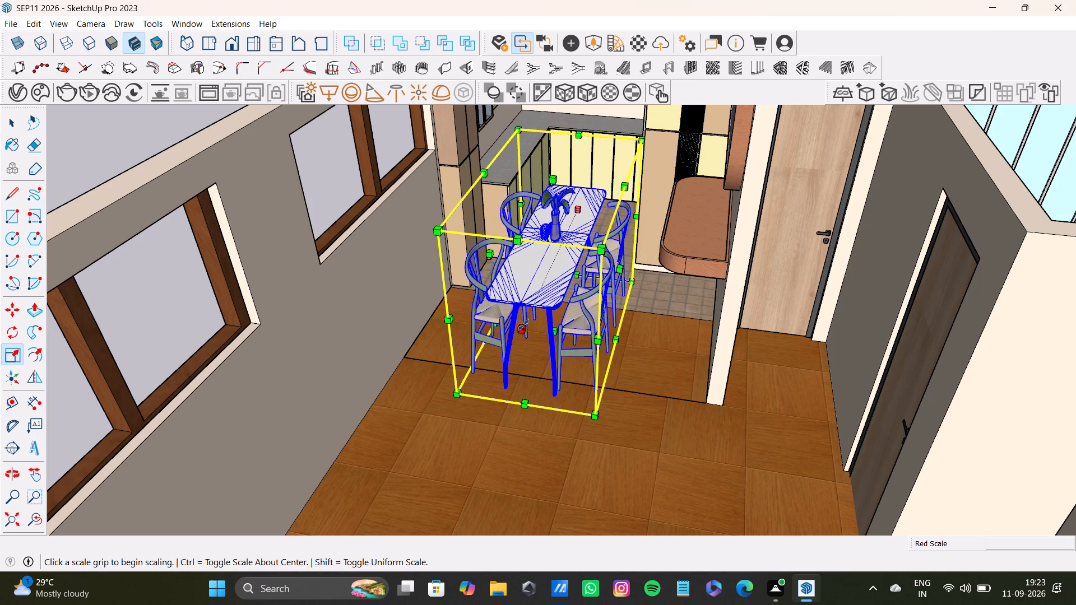
pyautogui.moveTo(523, 325); pyautogui.dragTo(548, 287)
# Scale the whole dining set down uniformly to about 0.91.
pyautogui.scroll(-12, 521, 322)
pyautogui.moveTo(519, 332); pyautogui.dragTo(689, 463, button='middle')
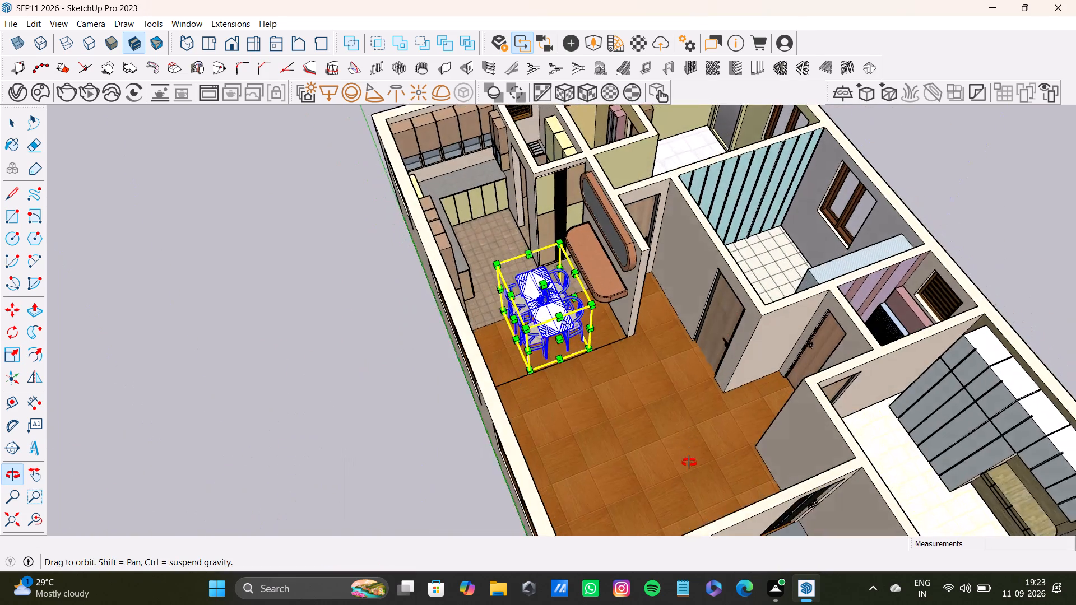
pyautogui.moveTo(689, 463); pyautogui.dragTo(470, 461, button='middle')
pyautogui.scroll(11, 506, 367)
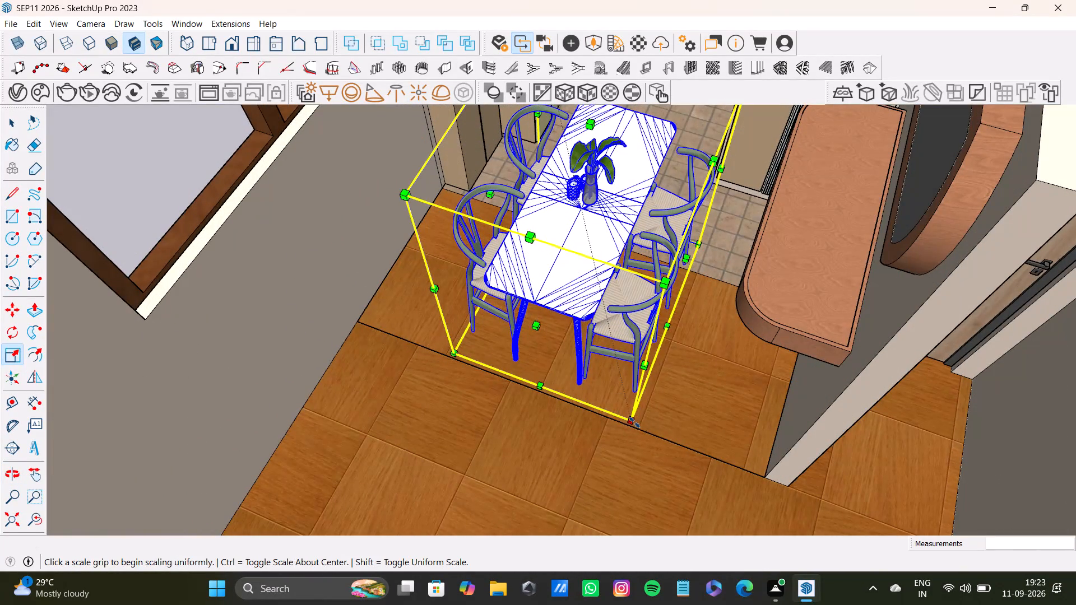
pyautogui.click(632, 422)
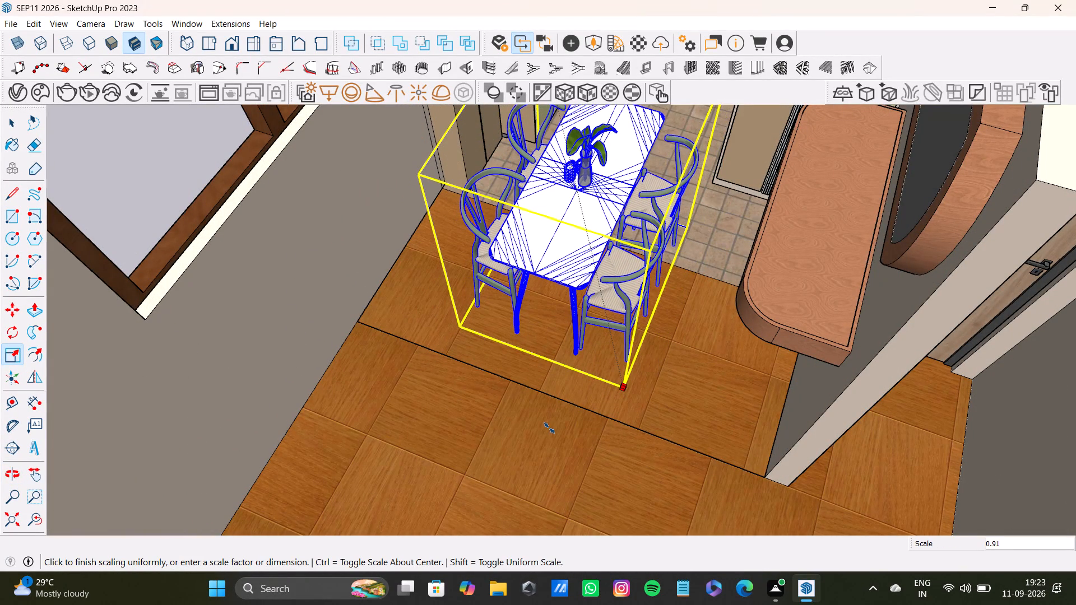
pyautogui.click(549, 428)
# Move the dining set about 3' 4 1/2" toward the outer window wall, beside the tall kitchen cabinets.
pyautogui.scroll(-17, 408, 374)
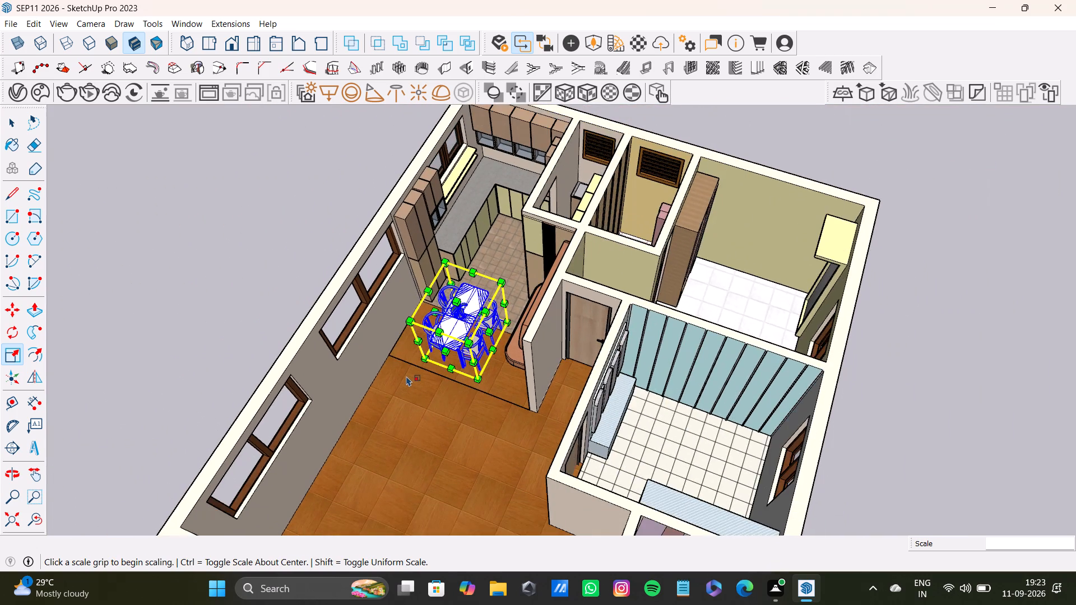
pyautogui.moveTo(406, 376); pyautogui.dragTo(585, 317, button='middle')
pyautogui.click(886, 218)
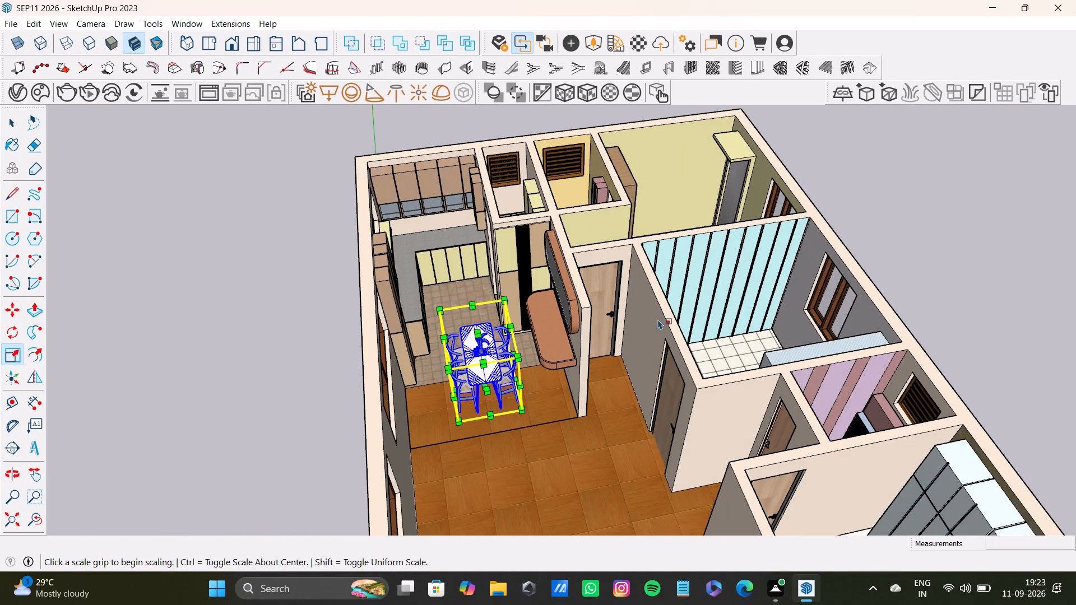
pyautogui.click(938, 261)
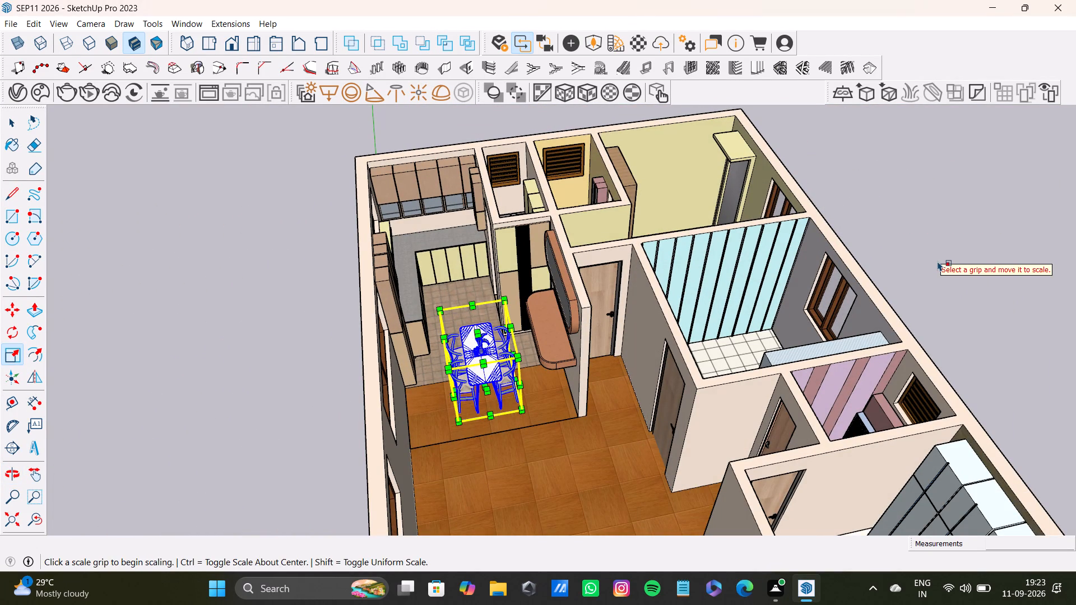
pyautogui.press('space')
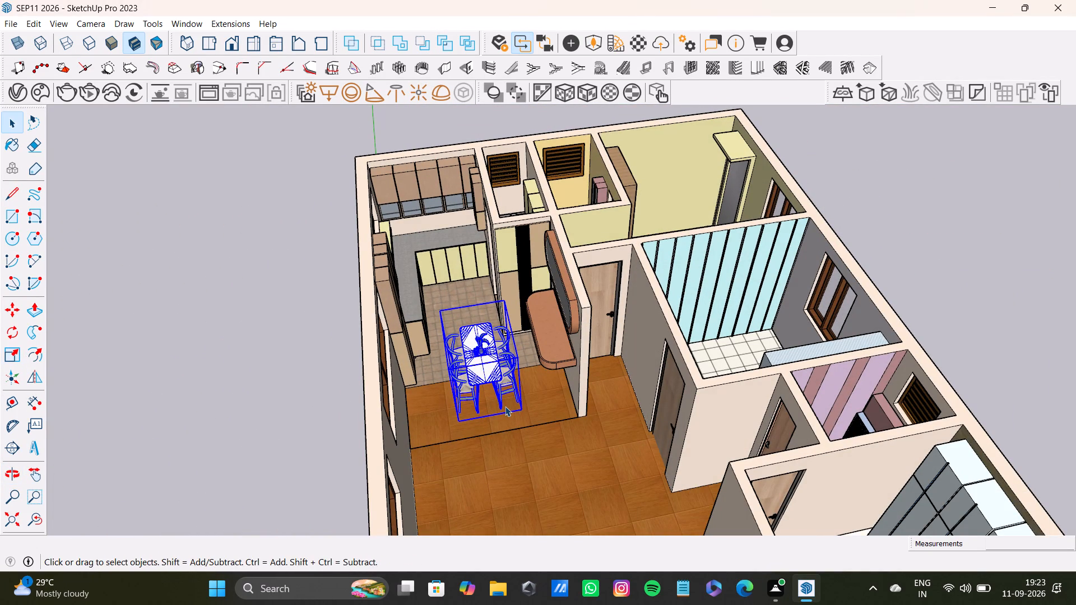
pyautogui.press('m')
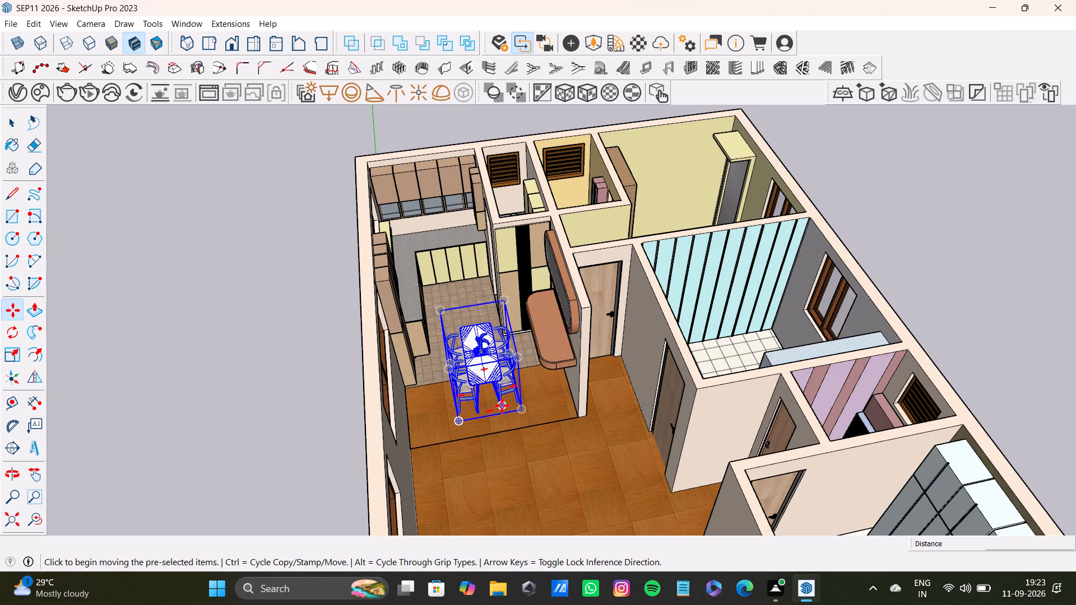
pyautogui.click(458, 415)
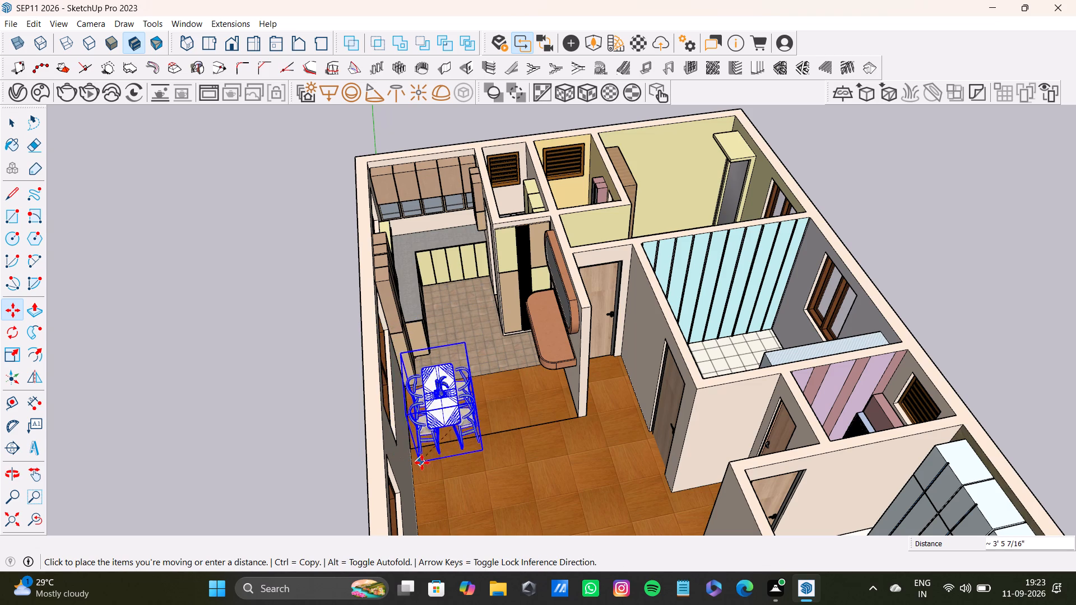
pyautogui.click(423, 463)
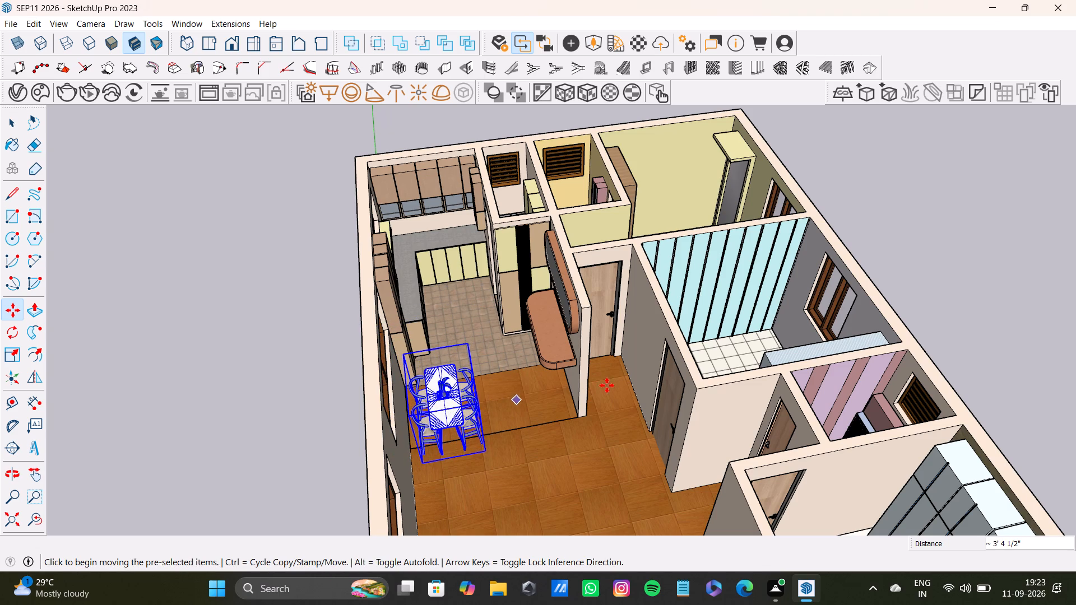
pyautogui.press('space')
# Stretch the dining set by about 1.43 along the green axis, widen it along the red axis, and increase its height.
pyautogui.scroll(-6, 590, 393)
pyautogui.scroll(11, 489, 411)
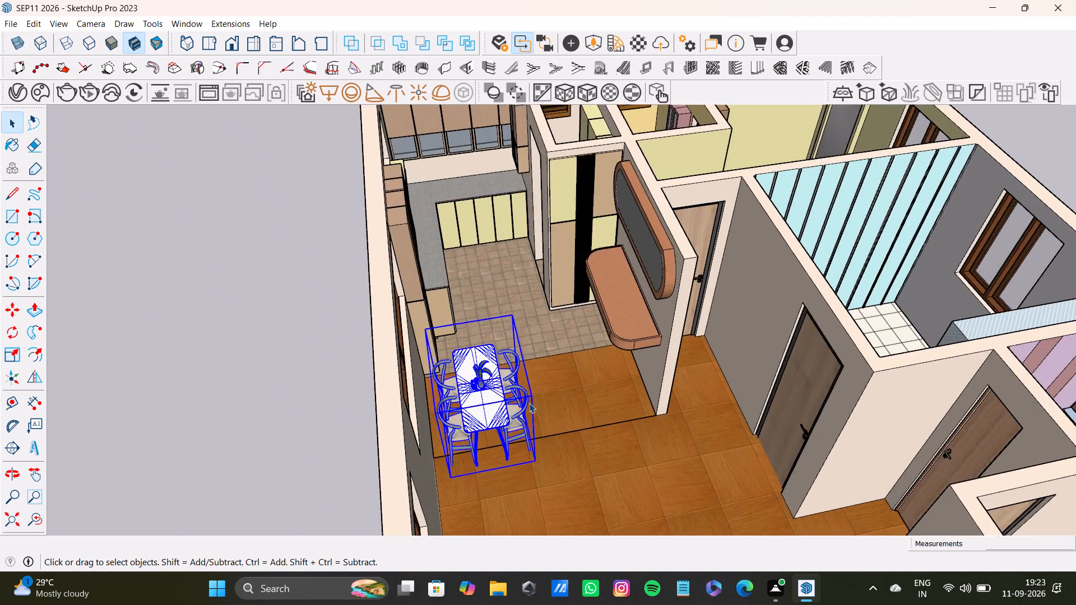
pyautogui.moveTo(532, 401); pyautogui.dragTo(298, 415, button='middle')
pyautogui.scroll(4, 354, 331)
pyautogui.keyDown('shift'); pyautogui.moveTo(382, 329); pyautogui.dragTo(375, 359, button='middle'); pyautogui.keyUp('shift')
pyautogui.press('s')
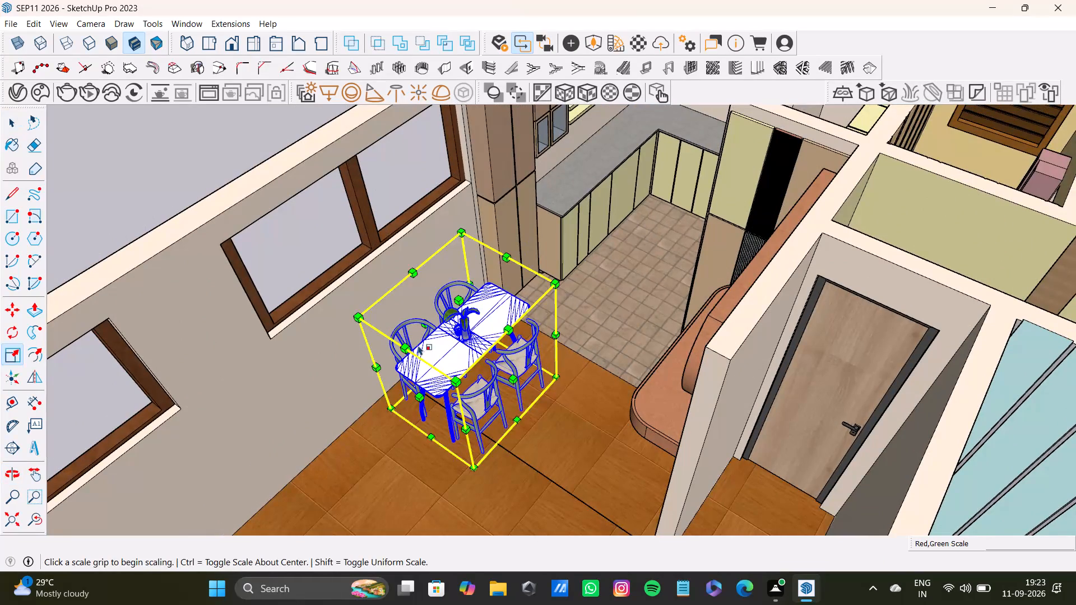
pyautogui.moveTo(421, 399); pyautogui.dragTo(373, 440)
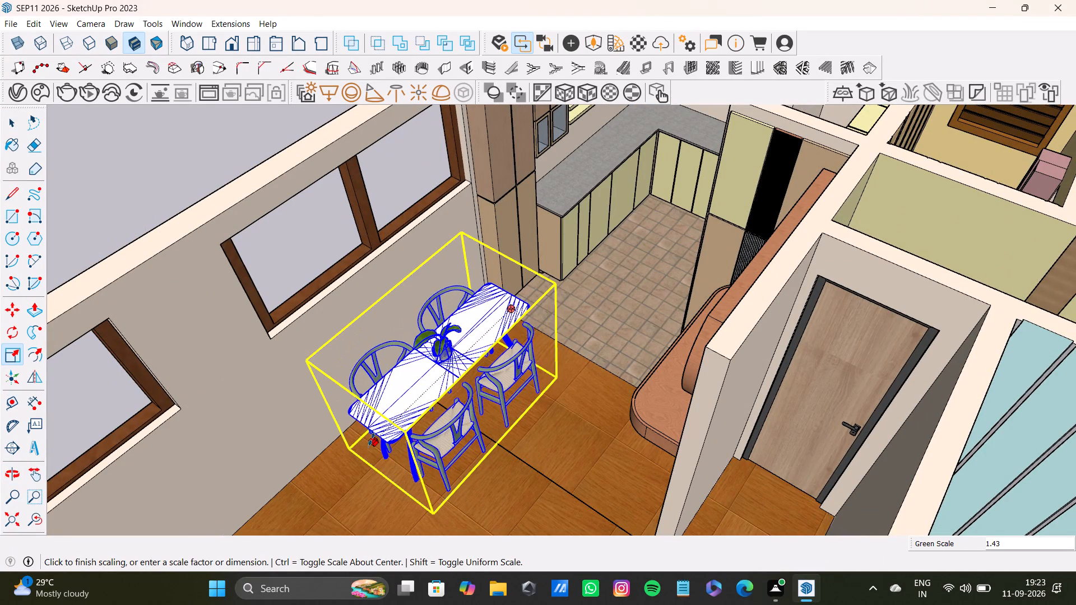
pyautogui.moveTo(493, 399); pyautogui.dragTo(504, 413)
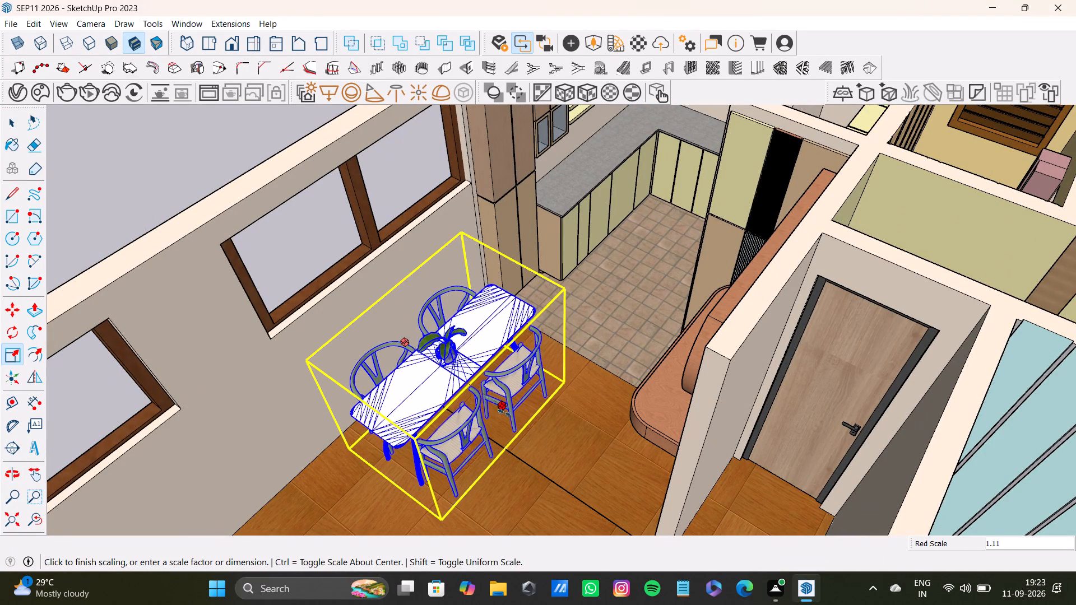
pyautogui.moveTo(504, 413); pyautogui.dragTo(507, 413)
pyautogui.moveTo(446, 324); pyautogui.dragTo(435, 300)
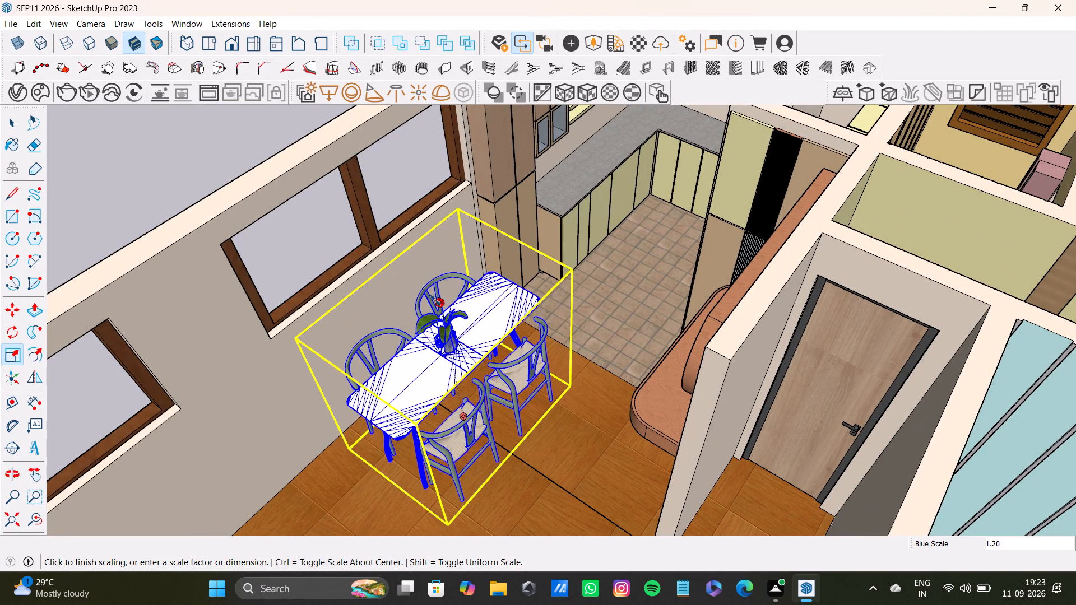
pyautogui.moveTo(435, 300); pyautogui.dragTo(432, 283)
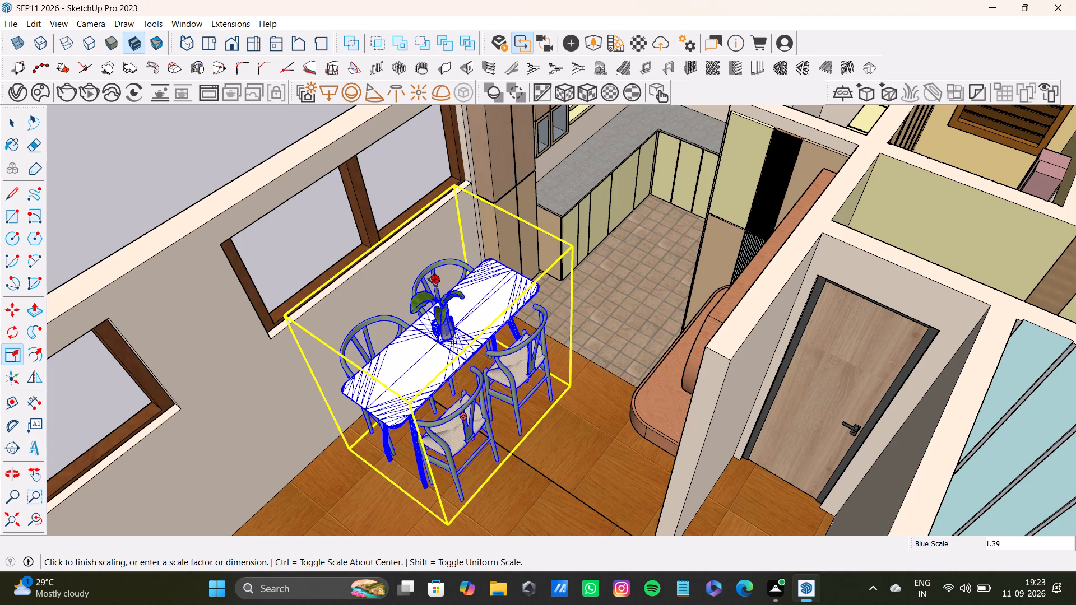
pyautogui.moveTo(432, 283); pyautogui.dragTo(434, 290)
pyautogui.press('space')
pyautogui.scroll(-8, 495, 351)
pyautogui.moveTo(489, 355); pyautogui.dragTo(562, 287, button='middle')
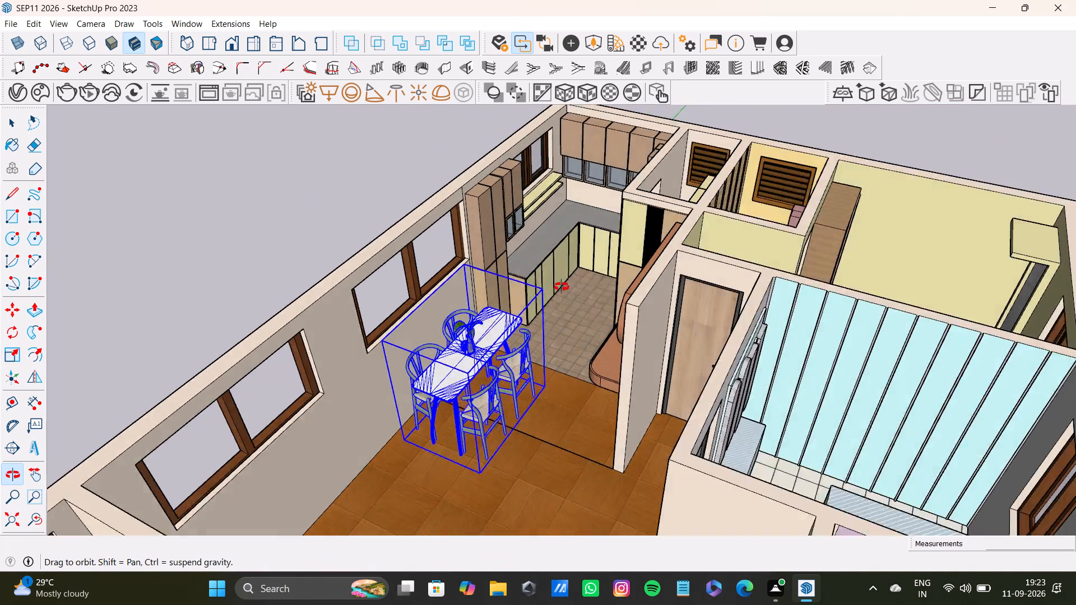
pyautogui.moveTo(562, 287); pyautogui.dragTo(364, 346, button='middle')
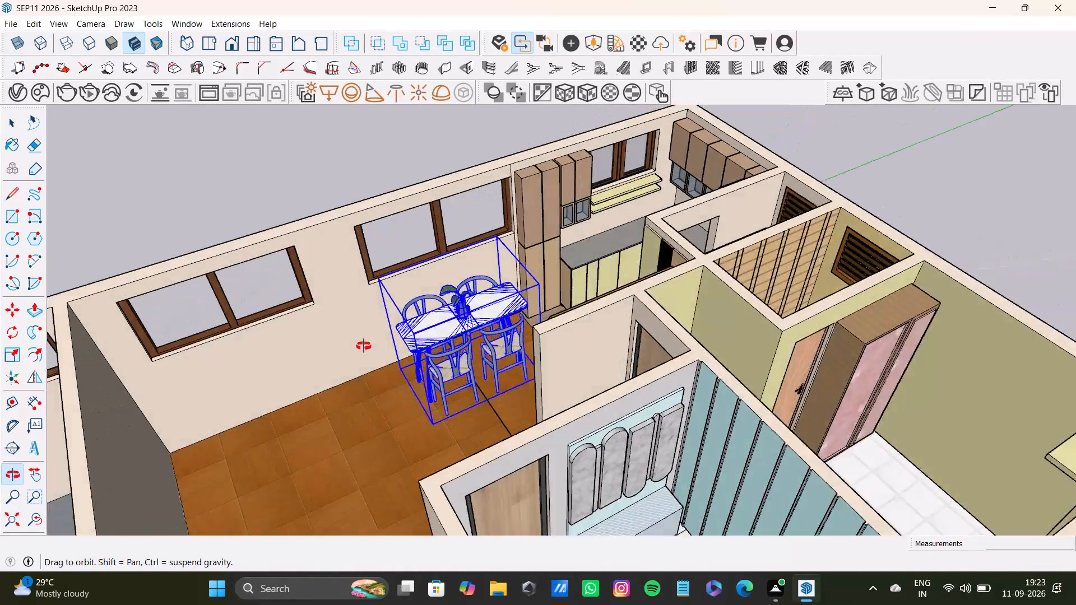
# Deselect the dining set and examine its placement and the surrounding rooms from several angles and from above.
pyautogui.moveTo(364, 346); pyautogui.dragTo(347, 353, button='middle')
pyautogui.press('space')
pyautogui.scroll(-3, 345, 344)
pyautogui.click(312, 168)
pyautogui.scroll(-8, 300, 212)
pyautogui.keyDown('shift'); pyautogui.moveTo(316, 324); pyautogui.dragTo(424, 313, button='middle'); pyautogui.keyUp('shift')
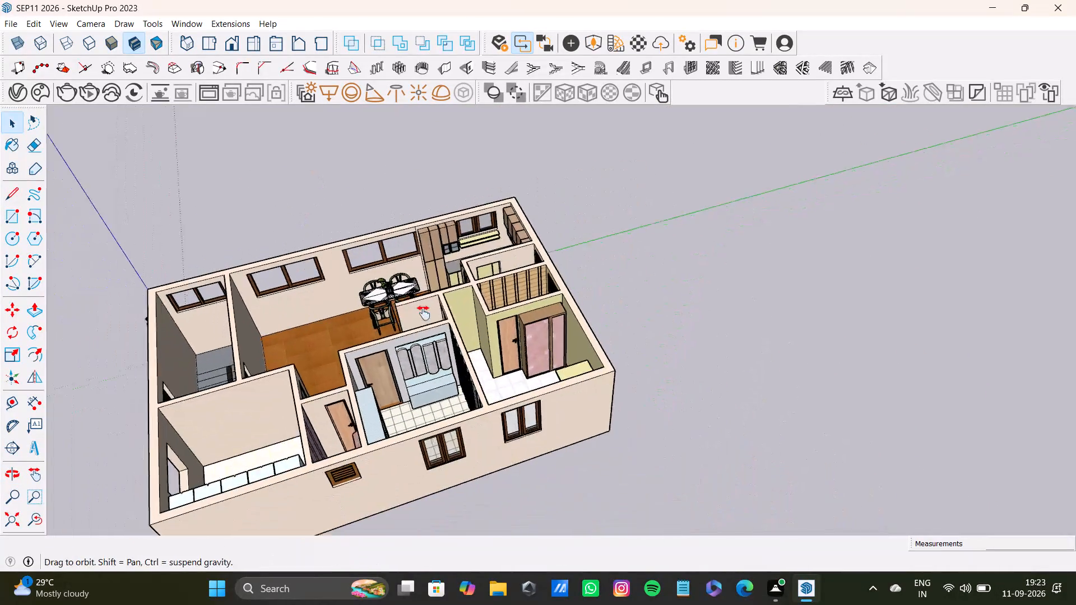
pyautogui.keyDown('shift'); pyautogui.moveTo(424, 313); pyautogui.dragTo(439, 313, button='middle'); pyautogui.keyUp('shift')
pyautogui.moveTo(438, 335); pyautogui.dragTo(860, 299, button='middle')
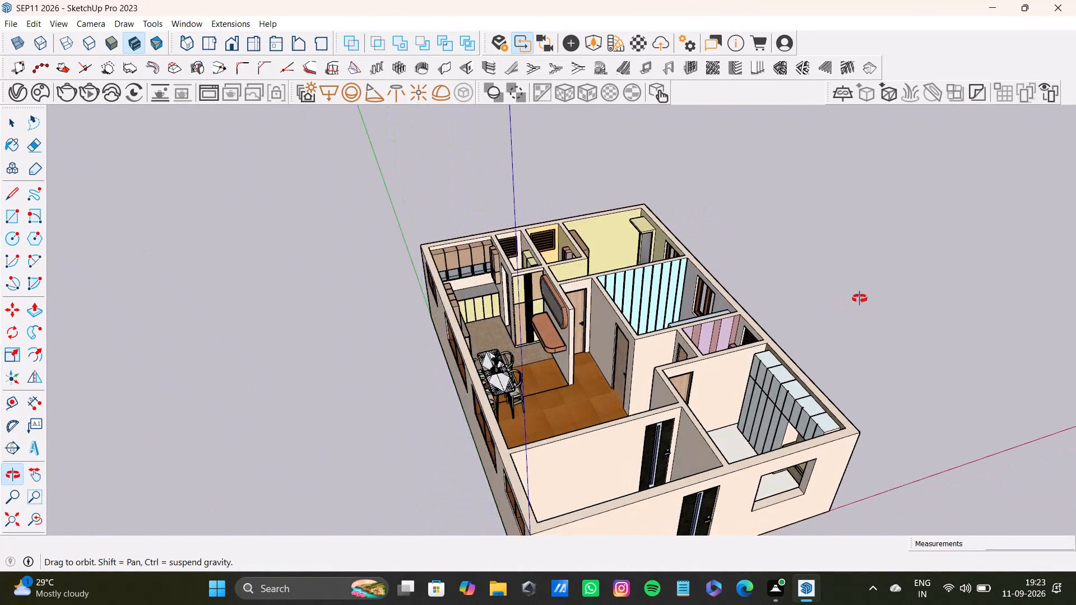
pyautogui.moveTo(860, 299); pyautogui.dragTo(1075, 497, button='middle')
pyautogui.scroll(6, 454, 333)
pyautogui.keyDown('shift'); pyautogui.moveTo(589, 357); pyautogui.dragTo(359, 372, button='middle'); pyautogui.keyUp('shift')
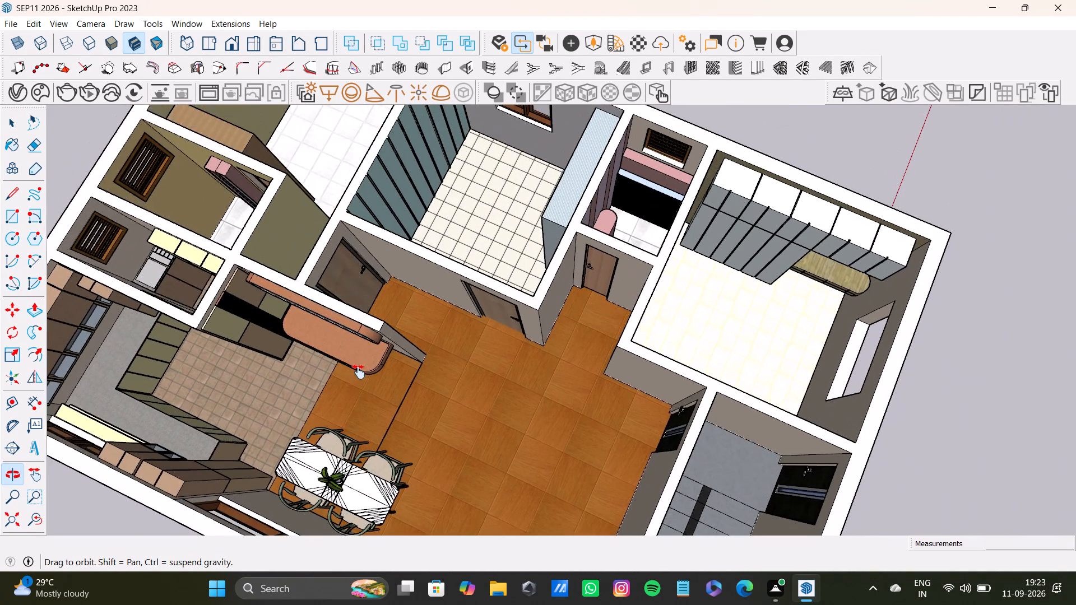
pyautogui.keyDown('shift'); pyautogui.moveTo(359, 372); pyautogui.dragTo(358, 374, button='middle'); pyautogui.keyUp('shift')
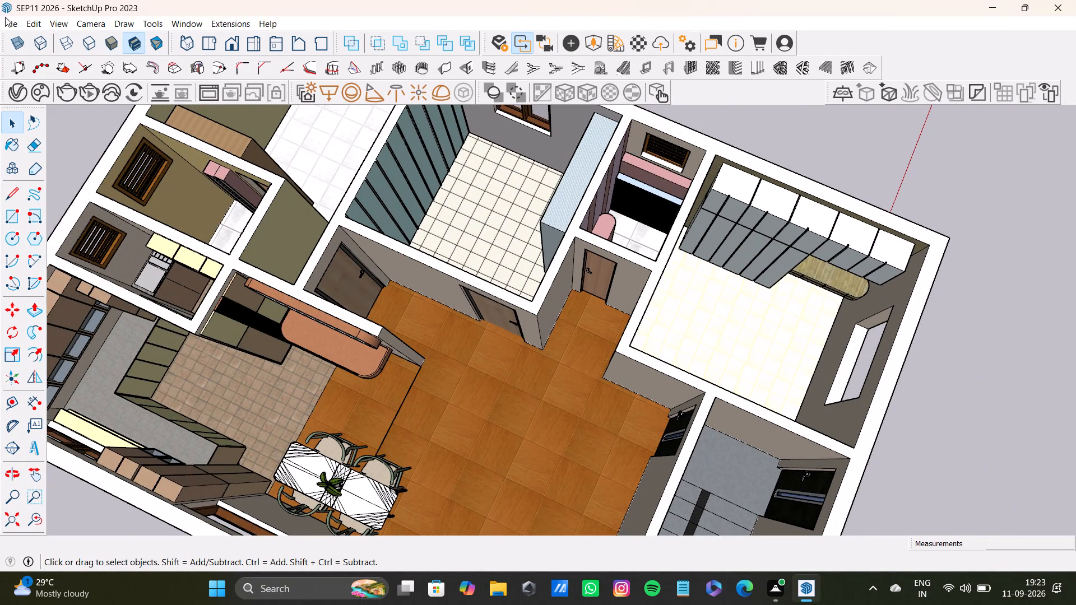
# Import the Professional+bed model from the Downloads folder.
pyautogui.click(10, 21)
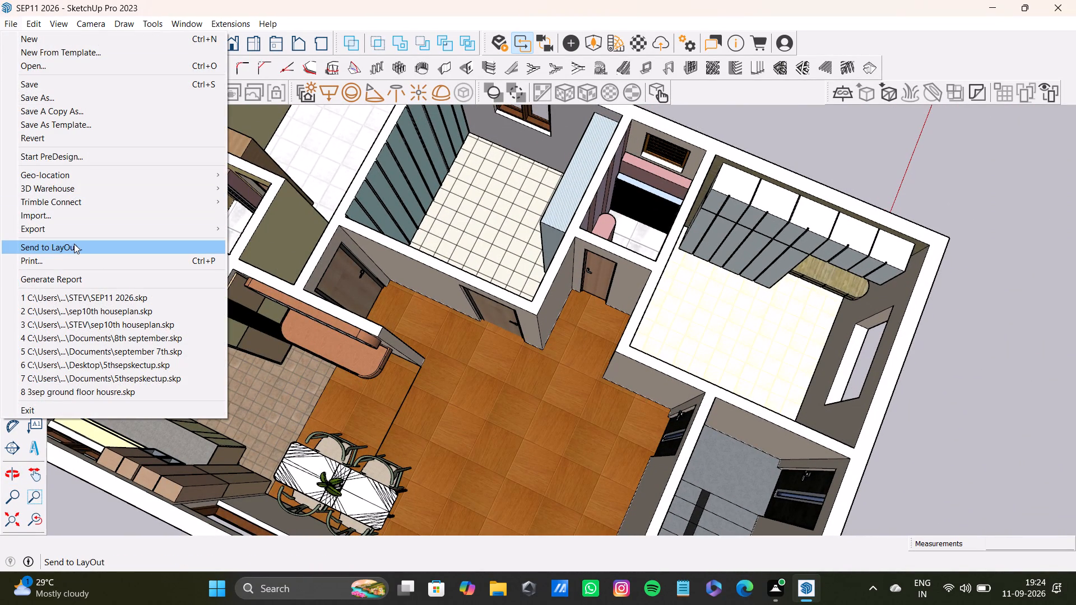
pyautogui.click(73, 217)
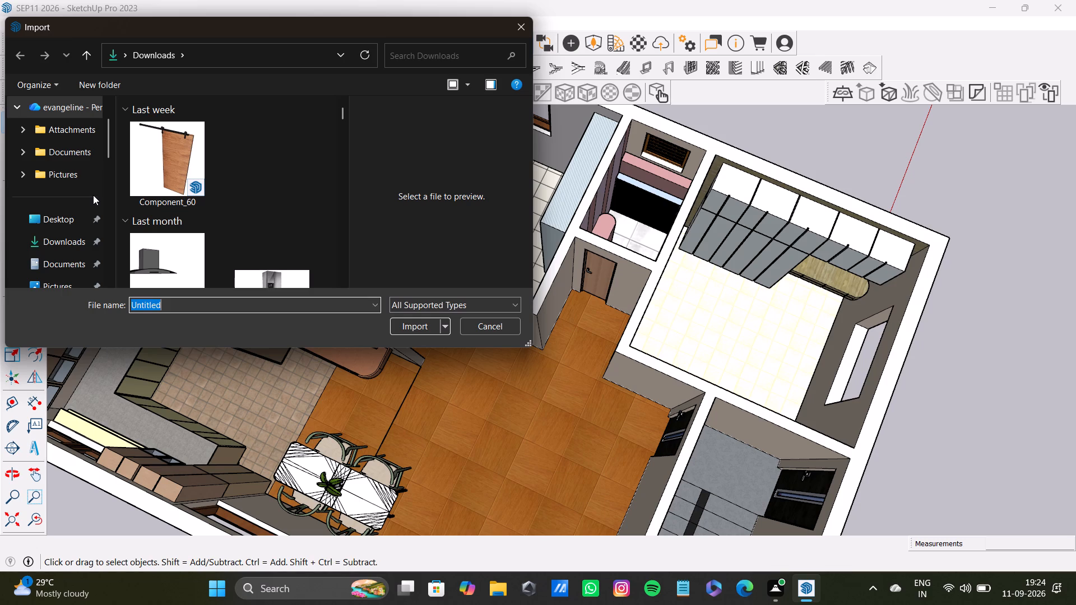
pyautogui.scroll(-10, 170, 162)
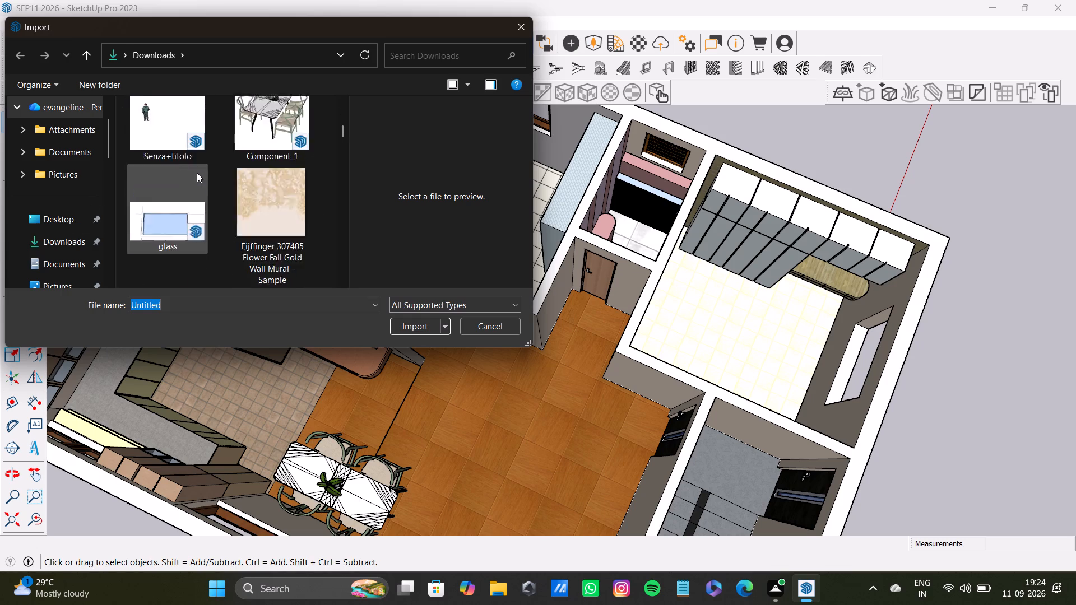
pyautogui.scroll(-11, 197, 173)
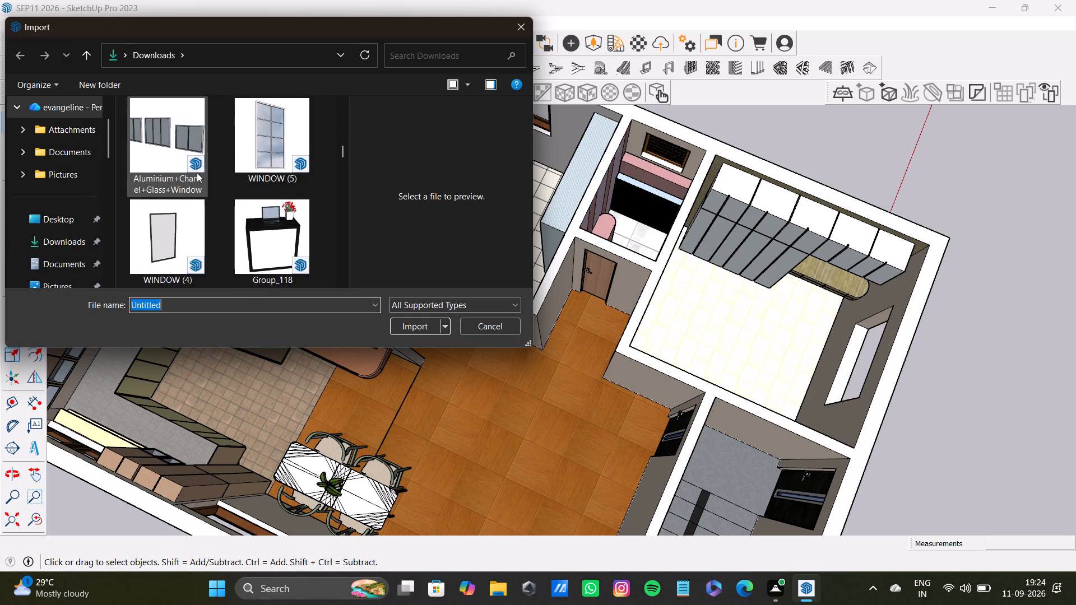
pyautogui.scroll(-8, 197, 173)
pyautogui.scroll(3, 197, 173)
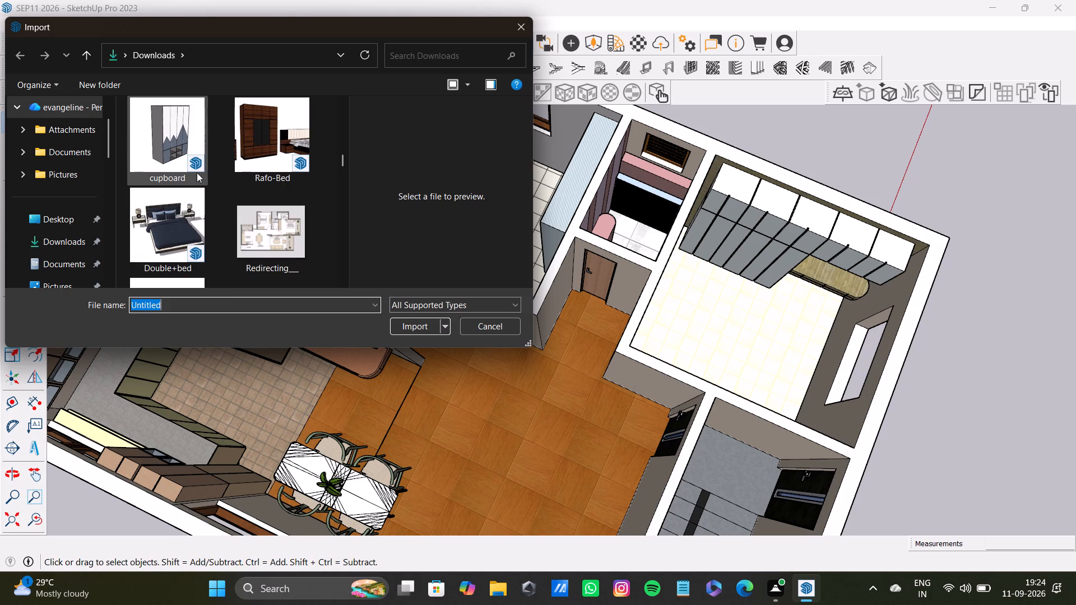
pyautogui.scroll(3, 216, 201)
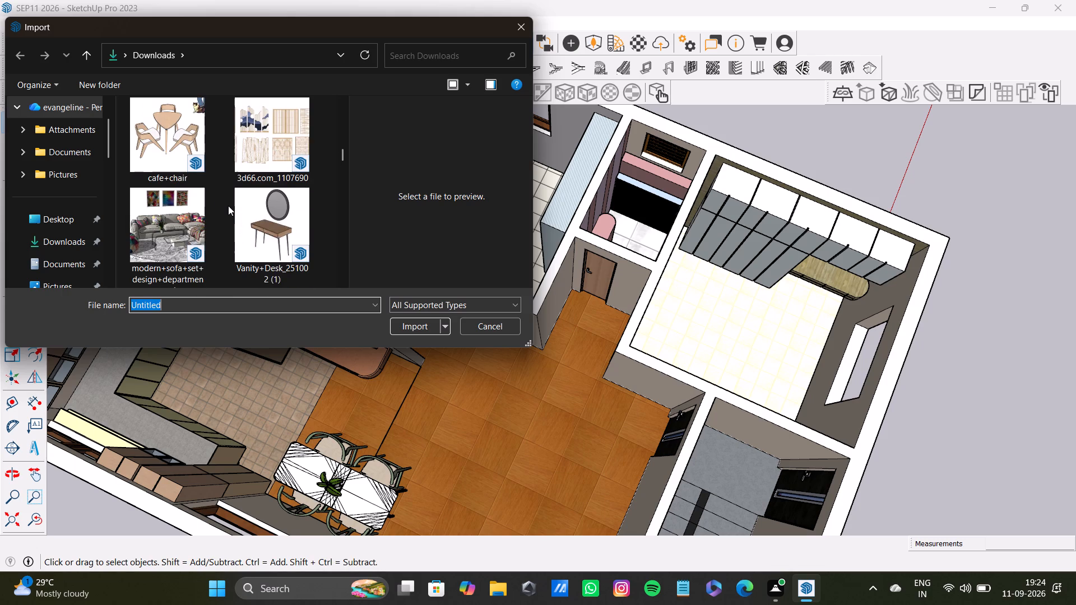
pyautogui.scroll(6, 228, 206)
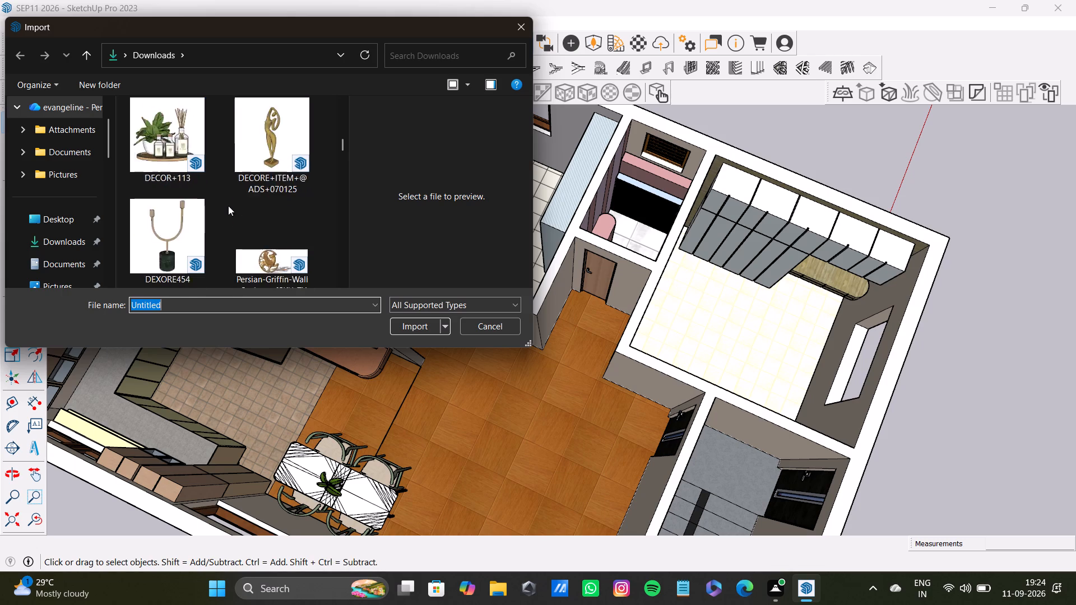
pyautogui.scroll(3, 228, 206)
pyautogui.scroll(-6, 217, 220)
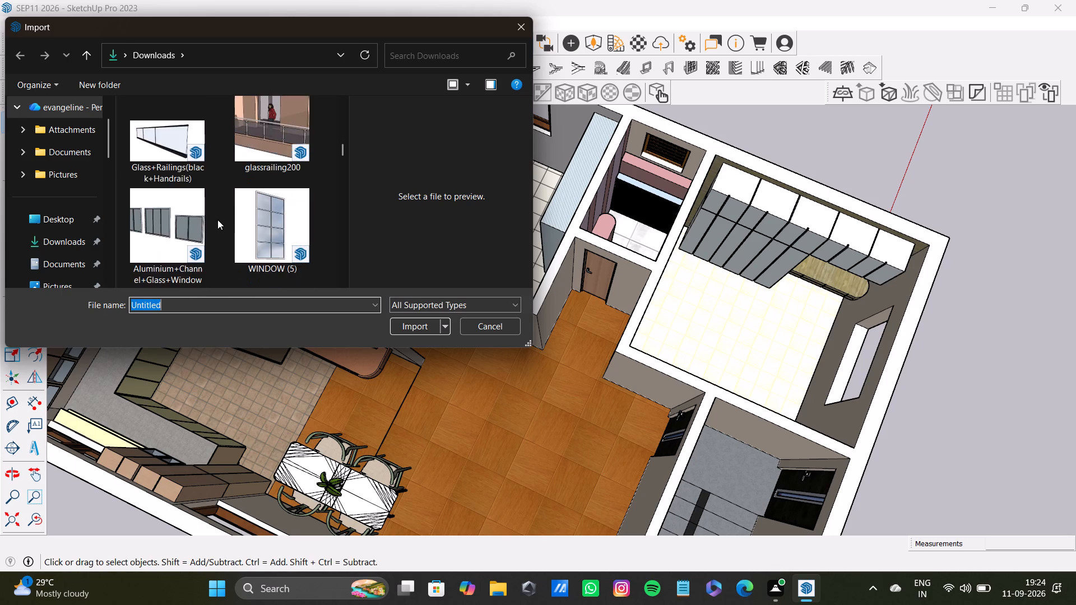
pyautogui.scroll(-8, 217, 220)
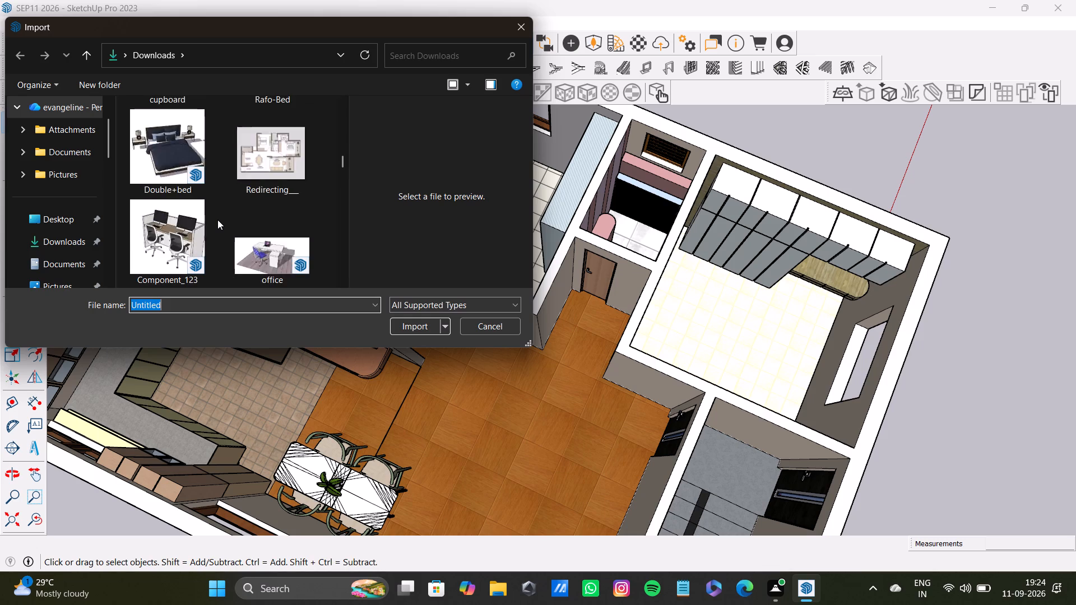
pyautogui.scroll(-4, 217, 220)
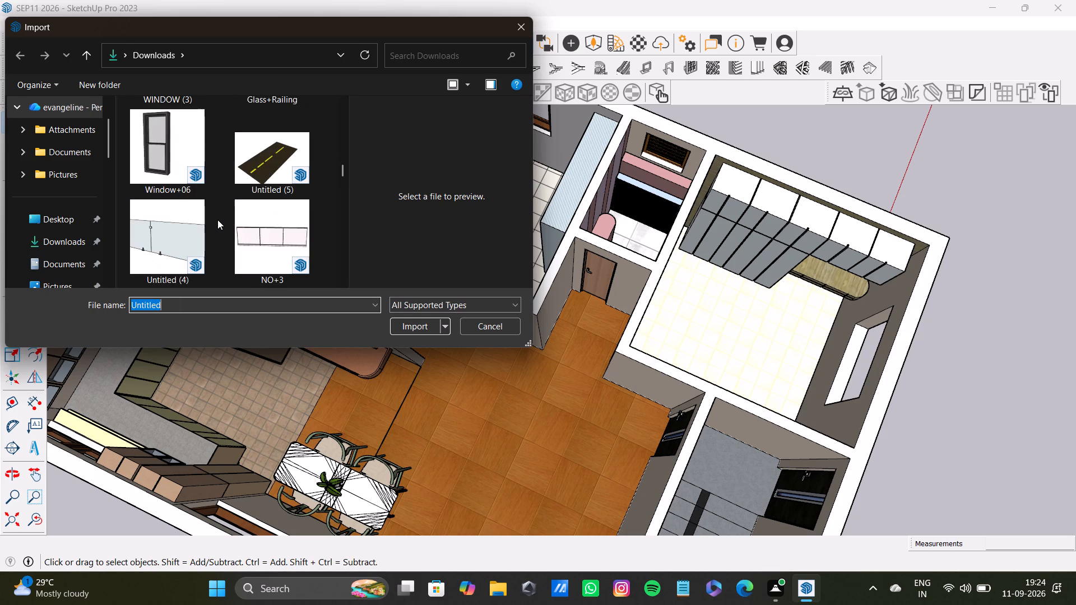
pyautogui.scroll(-12, 217, 220)
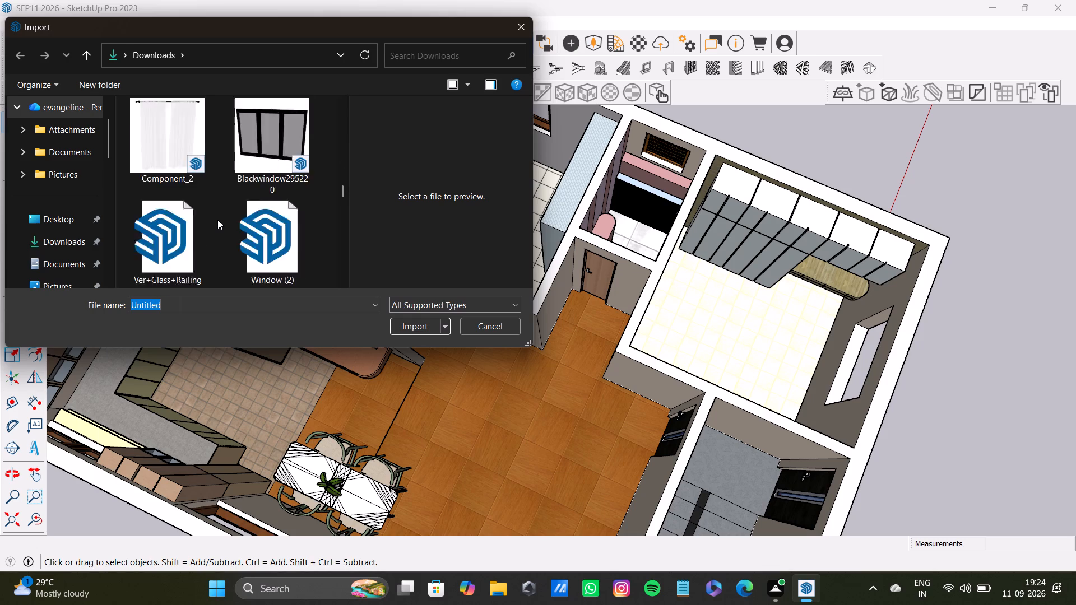
pyautogui.scroll(-8, 217, 220)
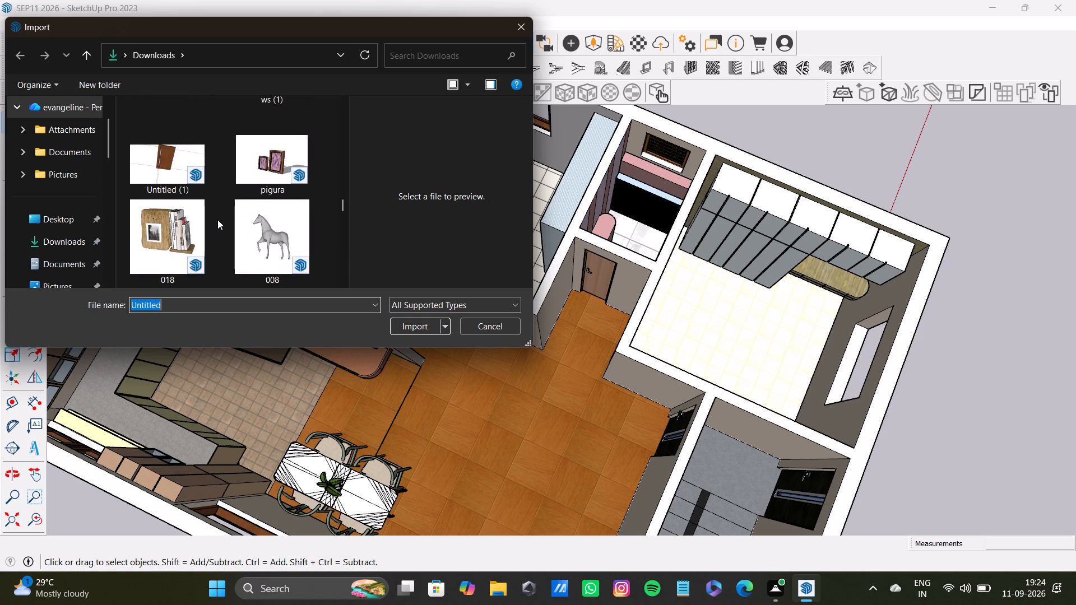
pyautogui.scroll(-5, 217, 220)
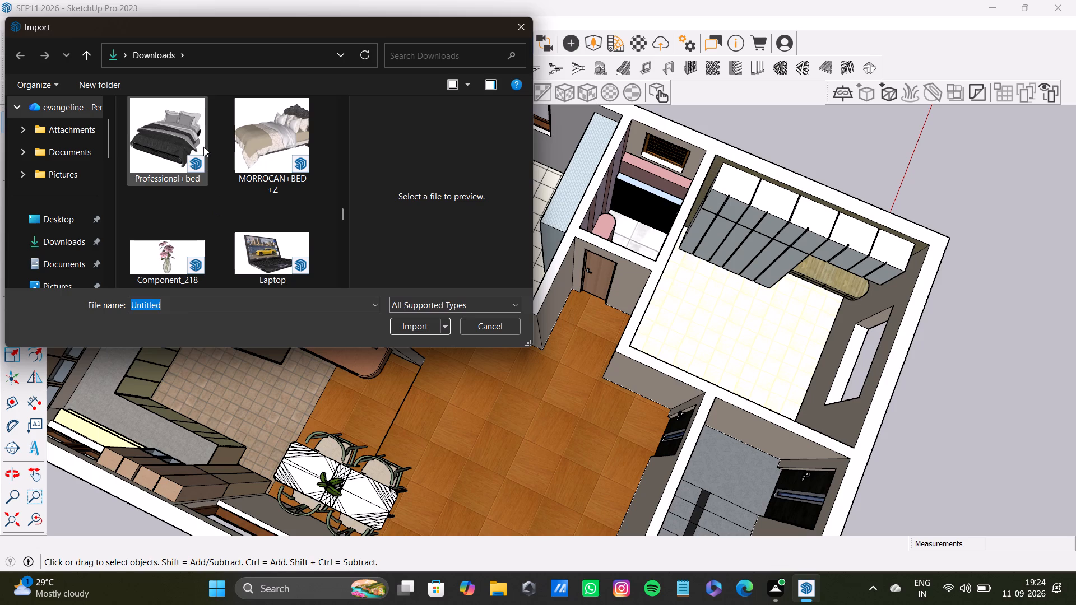
pyautogui.click(172, 145)
pyautogui.click(412, 326)
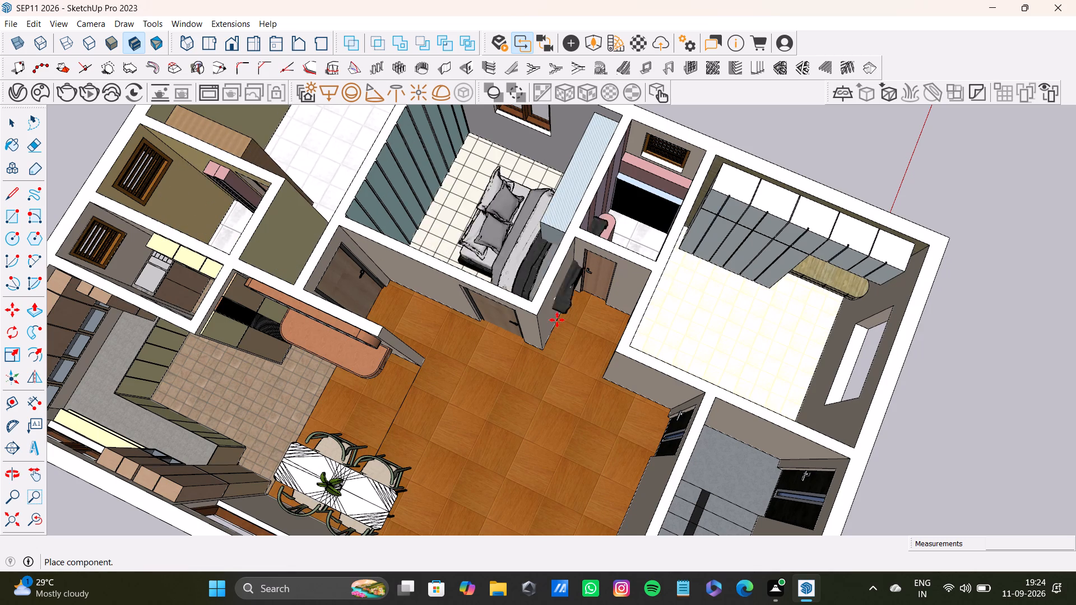
# Place the imported bed on the white-tiled floor of the corner bedroom, with its headboard end toward the outer wall.
pyautogui.scroll(-6, 563, 317)
pyautogui.keyDown('shift'); pyautogui.moveTo(547, 319); pyautogui.dragTo(547, 372, button='middle'); pyautogui.keyUp('shift')
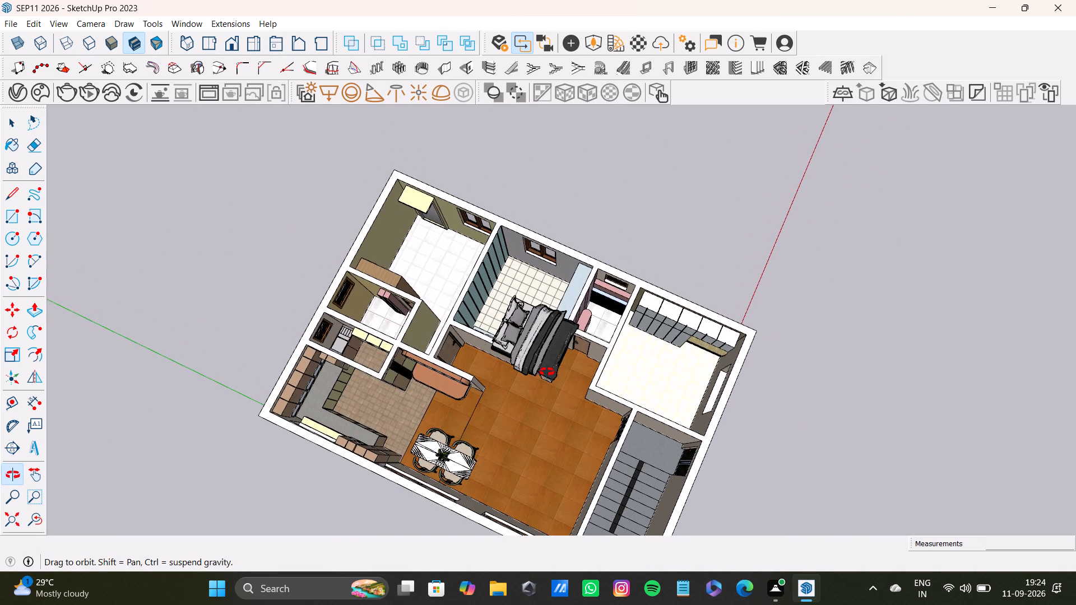
pyautogui.keyDown('shift'); pyautogui.moveTo(547, 372); pyautogui.dragTo(573, 376, button='middle'); pyautogui.keyUp('shift')
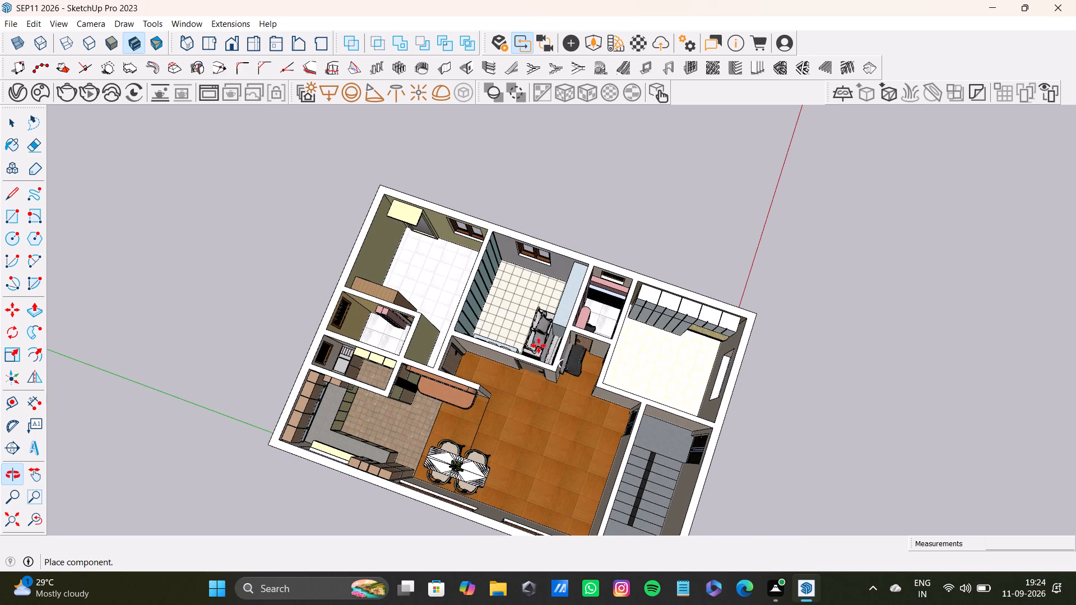
pyautogui.scroll(8, 537, 344)
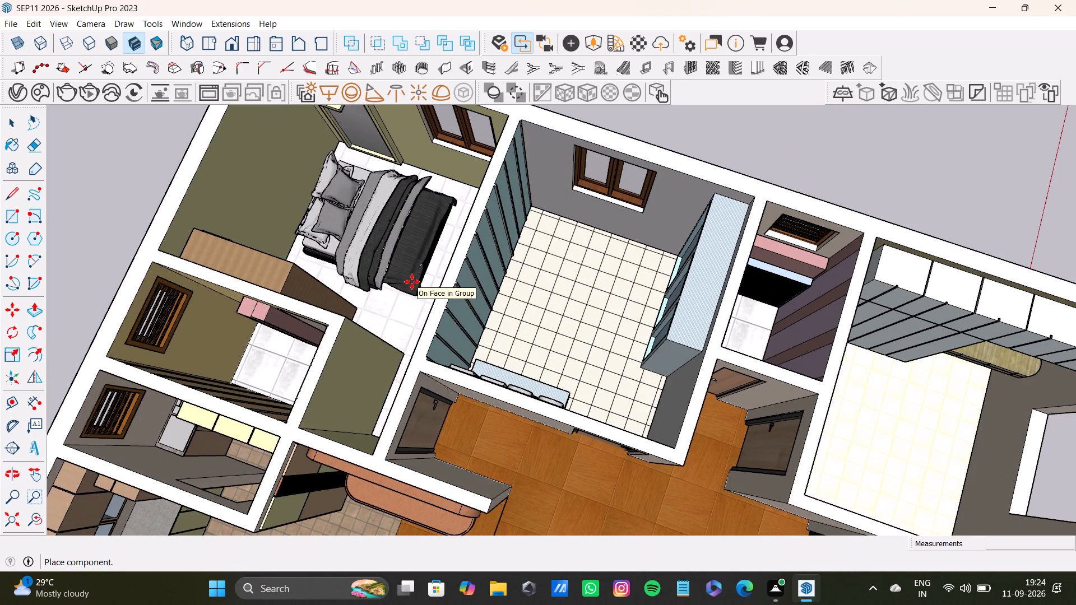
pyautogui.click(412, 282)
# Scale the bed up uniformly to about 1.09.
pyautogui.scroll(4, 389, 248)
pyautogui.scroll(-9, 376, 254)
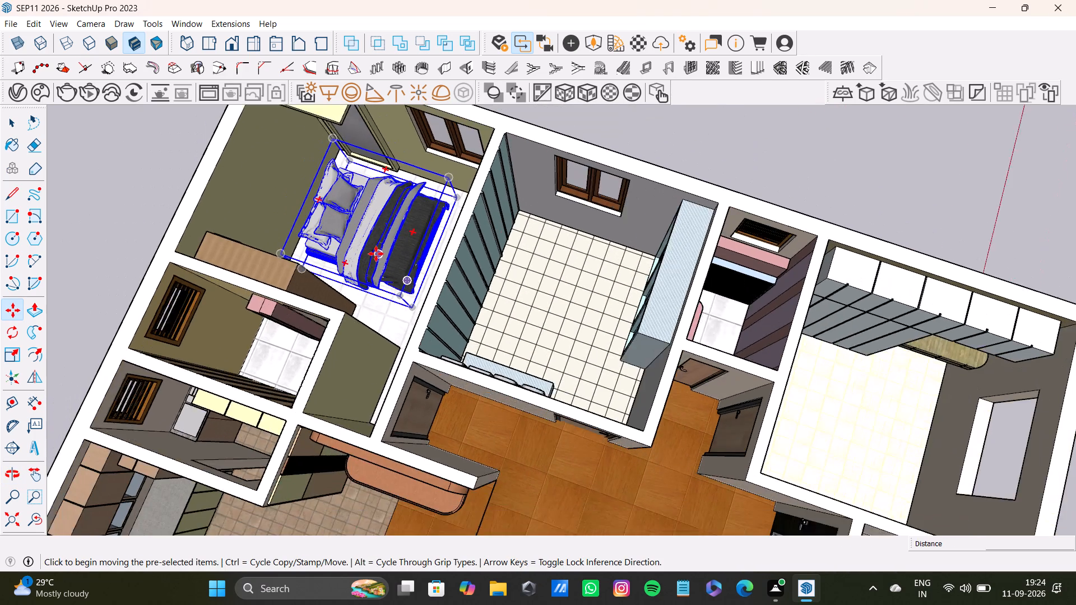
pyautogui.keyDown('shift'); pyautogui.moveTo(392, 253); pyautogui.dragTo(446, 323, button='middle'); pyautogui.keyUp('shift')
pyautogui.scroll(10, 401, 283)
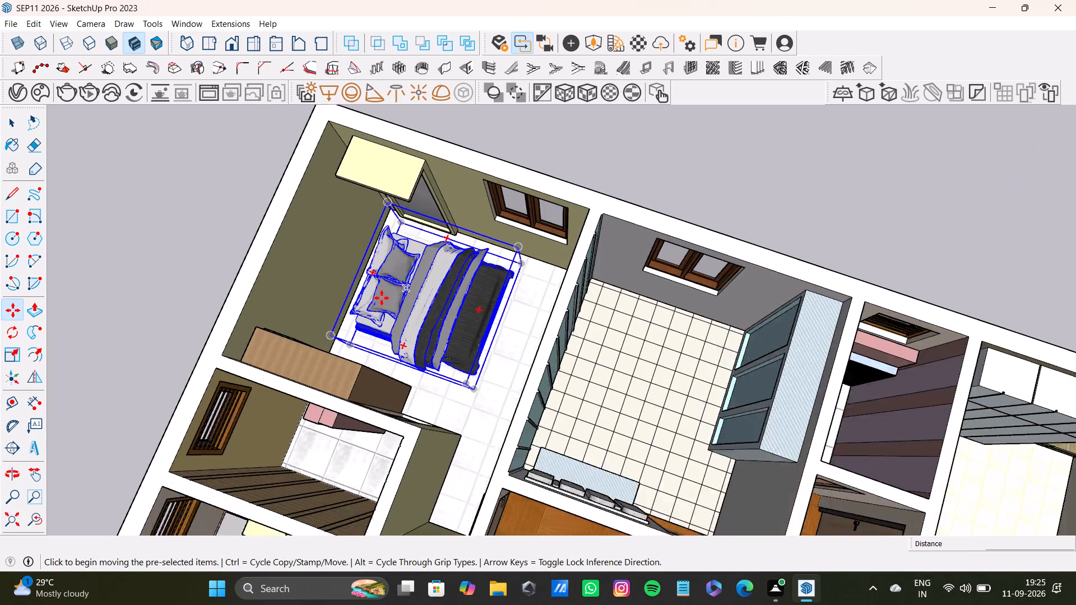
pyautogui.scroll(6, 382, 298)
pyautogui.moveTo(420, 313); pyautogui.dragTo(354, 225, button='middle')
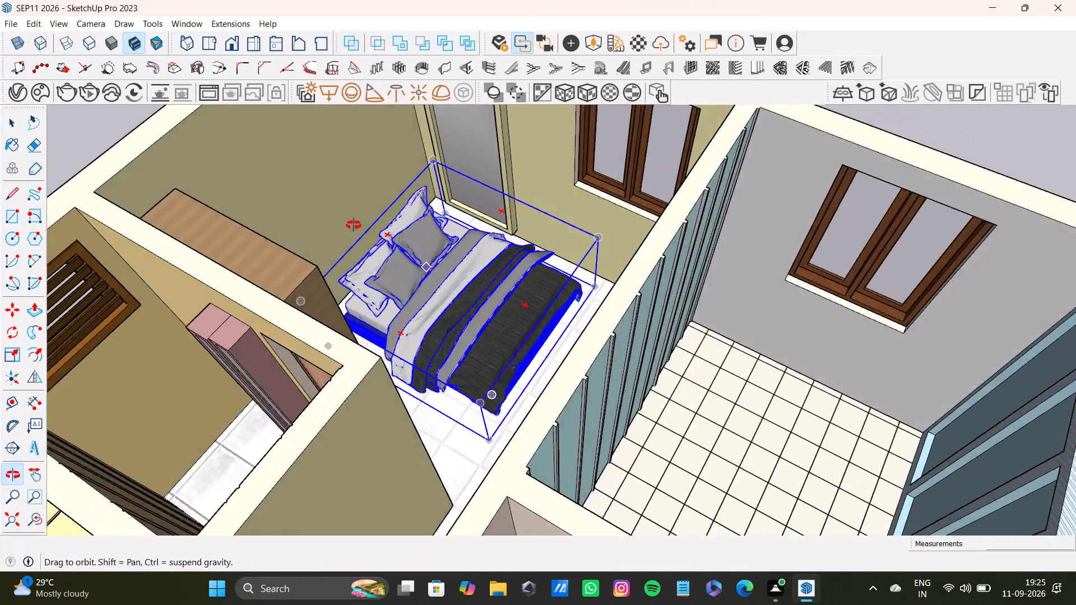
pyautogui.moveTo(354, 225); pyautogui.dragTo(238, 258, button='middle')
pyautogui.press('s')
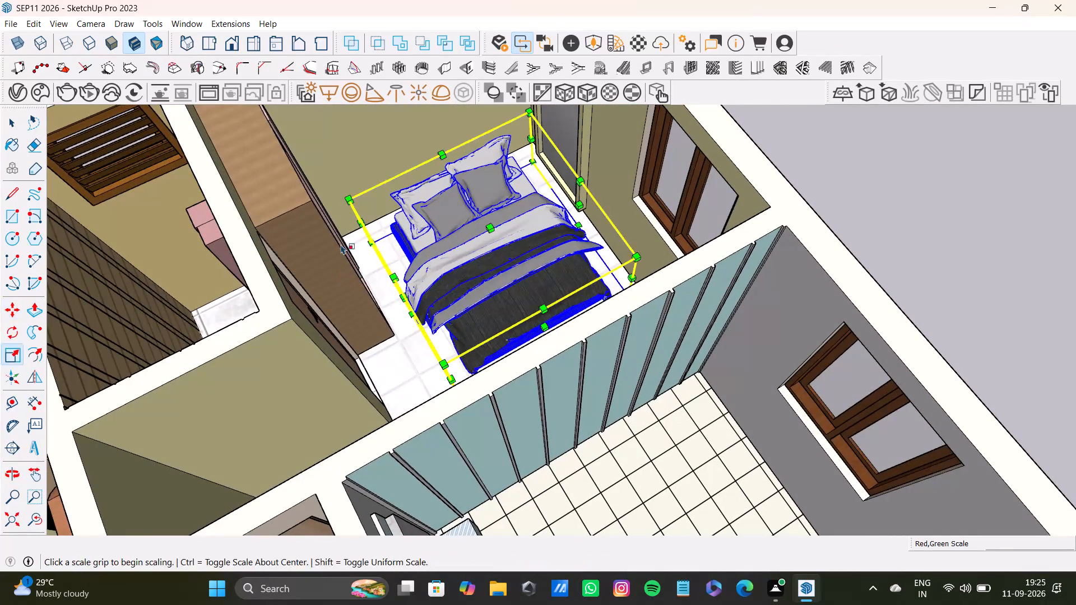
pyautogui.click(372, 244)
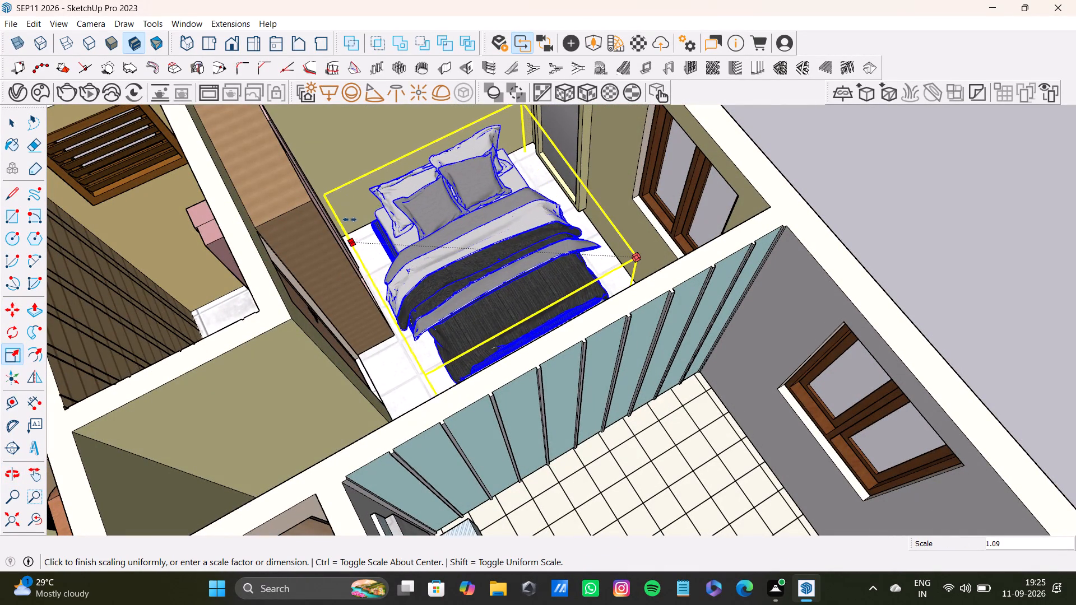
pyautogui.click(348, 219)
# Stretch the bed slightly along the green axis toward the wall behind its pillows.
pyautogui.scroll(-4, 432, 266)
pyautogui.keyDown('shift'); pyautogui.moveTo(439, 291); pyautogui.dragTo(457, 384, button='middle'); pyautogui.keyUp('shift')
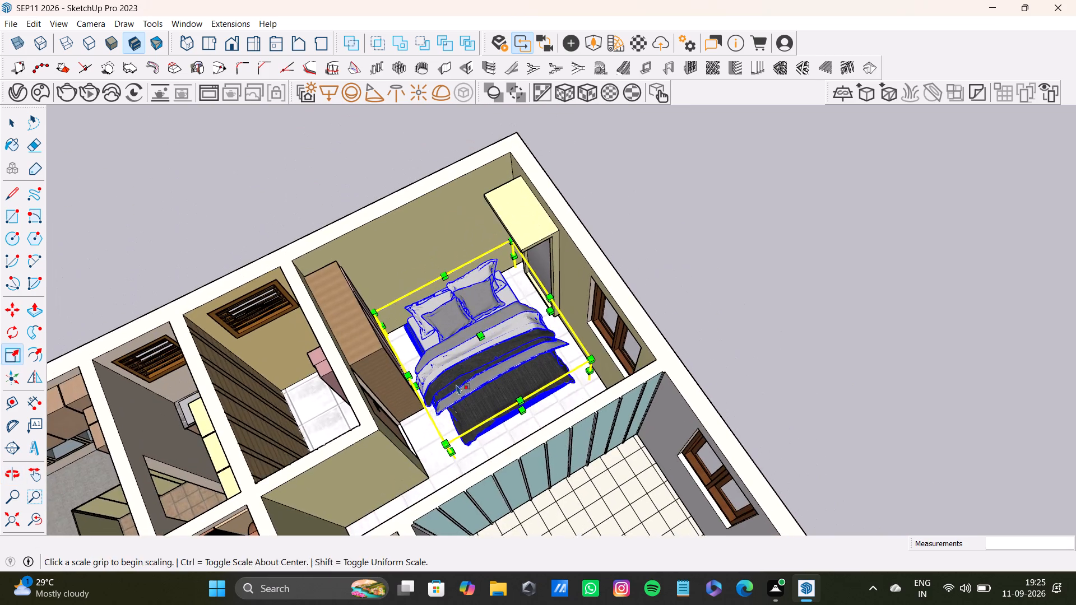
pyautogui.moveTo(456, 384); pyautogui.dragTo(633, 395, button='middle')
pyautogui.scroll(5, 396, 395)
pyautogui.moveTo(396, 395); pyautogui.dragTo(548, 359, button='middle')
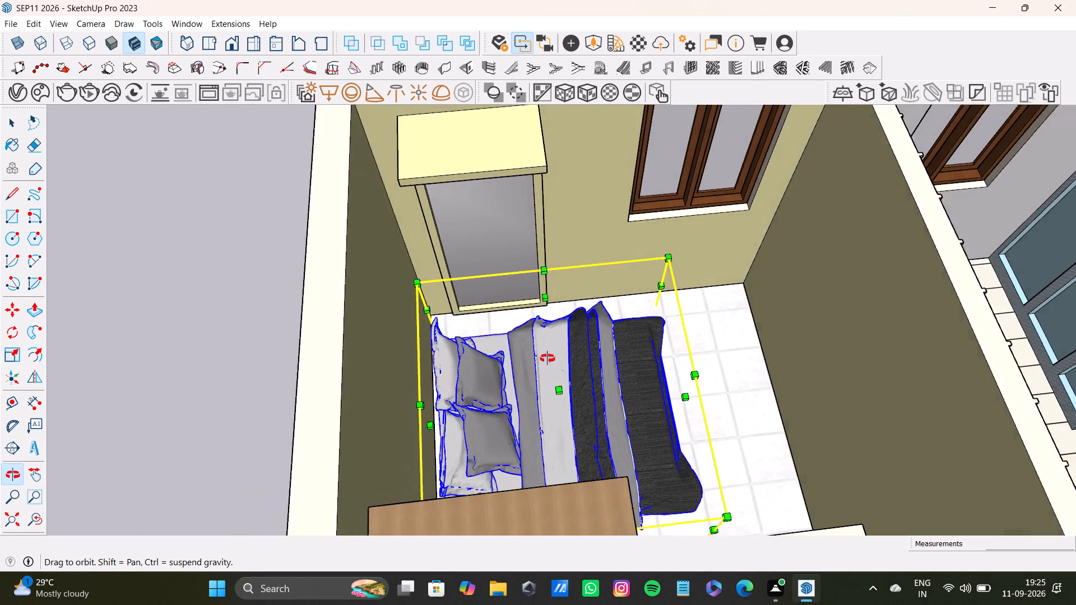
pyautogui.moveTo(548, 359); pyautogui.dragTo(550, 364, button='middle')
pyautogui.press('s')
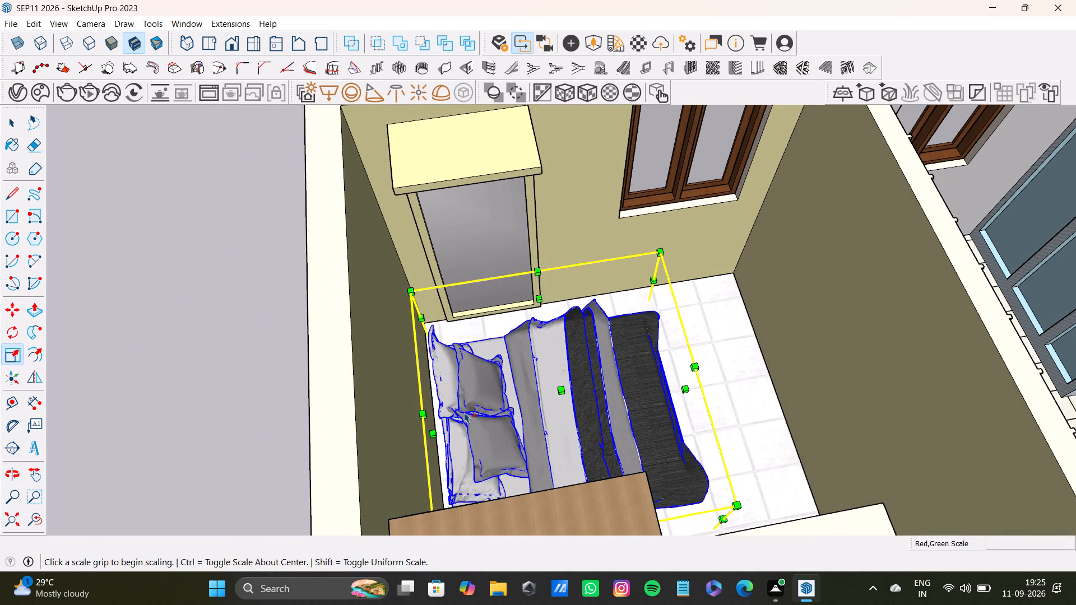
pyautogui.keyDown('shift'); pyautogui.moveTo(472, 440); pyautogui.dragTo(458, 404, button='middle'); pyautogui.keyUp('shift')
pyautogui.scroll(2, 416, 409)
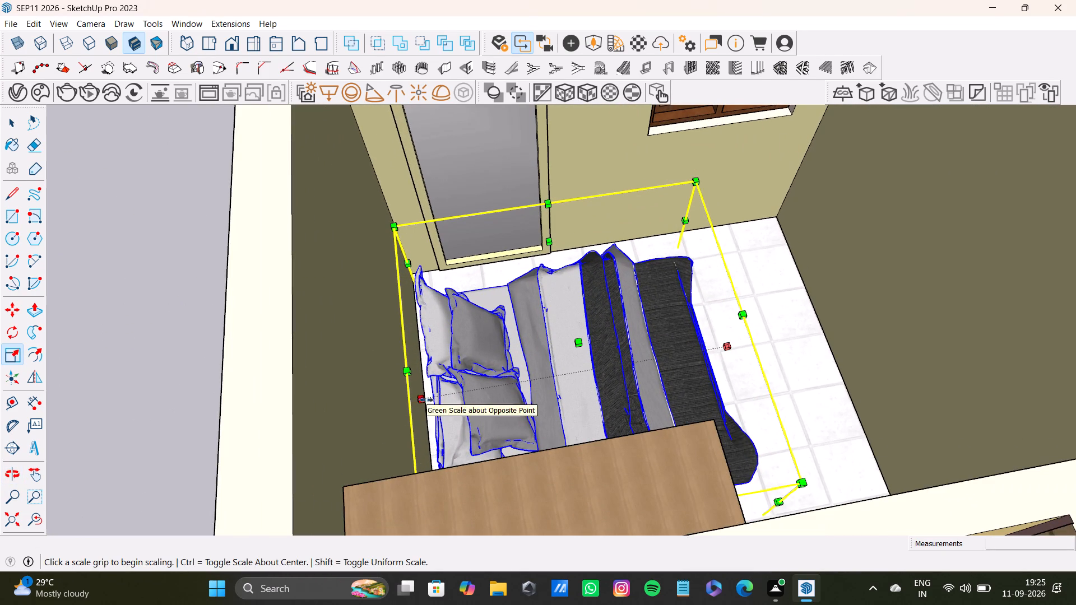
pyautogui.moveTo(427, 401); pyautogui.dragTo(398, 410)
# Shift the bed about 2 5/8" on the bedroom floor, taking it from its foot-end corner.
pyautogui.moveTo(451, 395); pyautogui.dragTo(519, 357, button='middle')
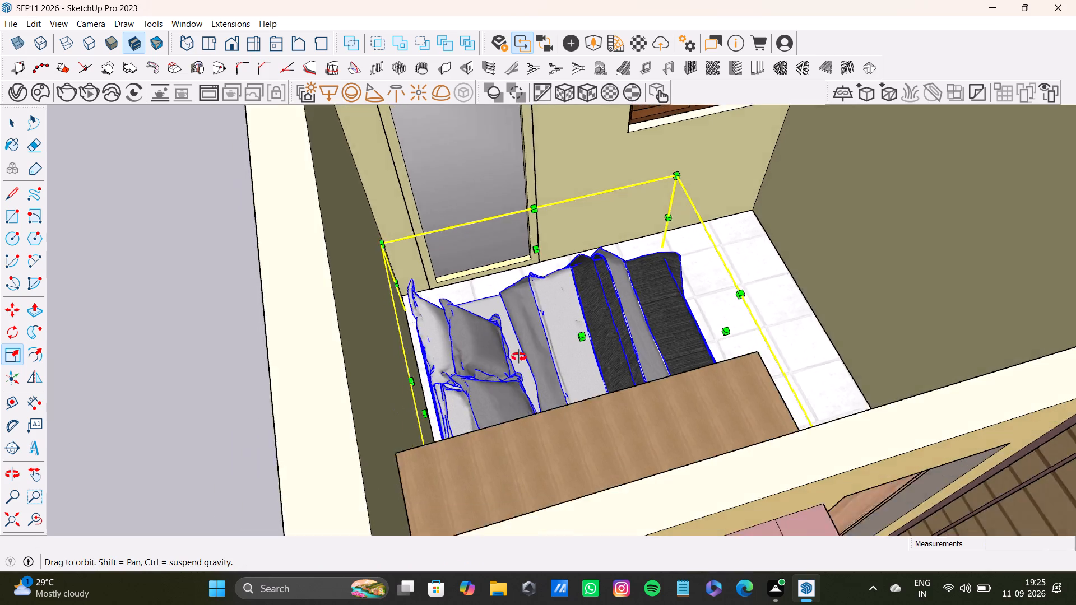
pyautogui.moveTo(519, 357); pyautogui.dragTo(525, 493, button='middle')
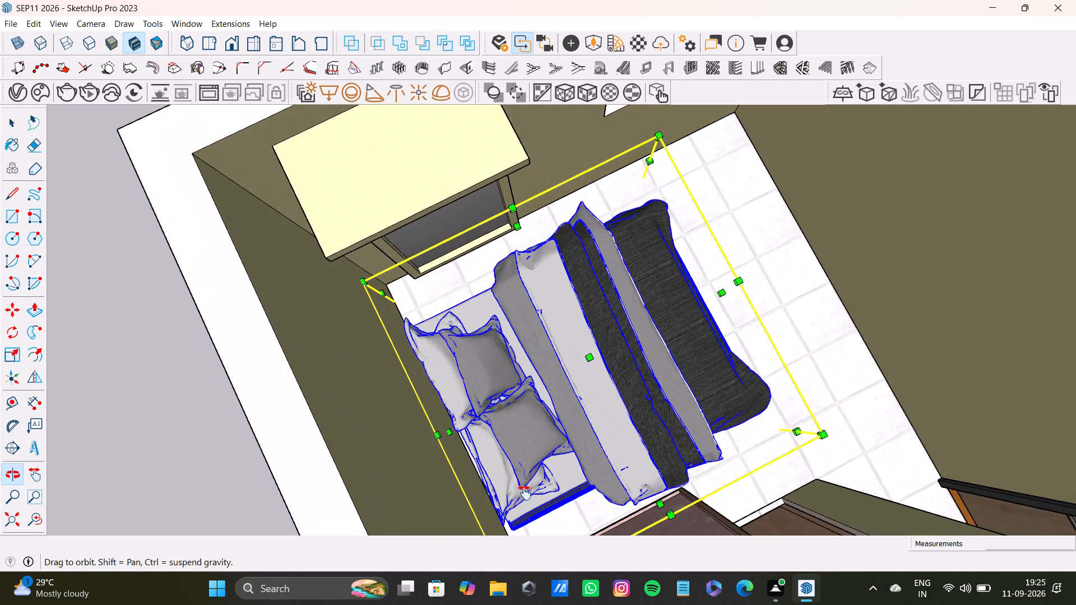
pyautogui.moveTo(525, 493); pyautogui.dragTo(406, 490, button='middle')
pyautogui.moveTo(585, 435); pyautogui.dragTo(398, 373, button='middle')
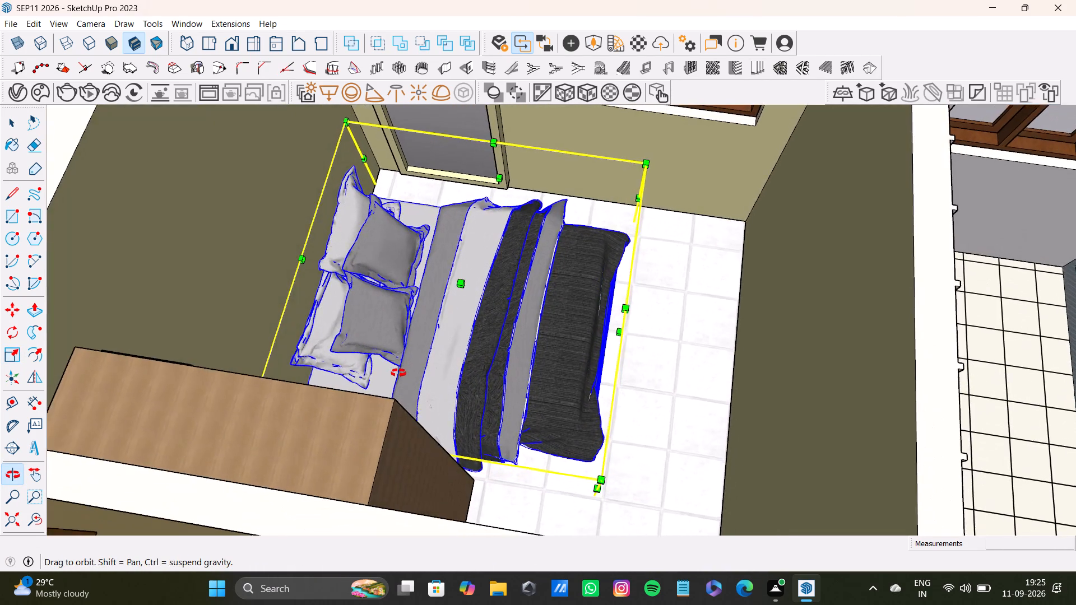
pyautogui.moveTo(398, 373); pyautogui.dragTo(296, 329, button='middle')
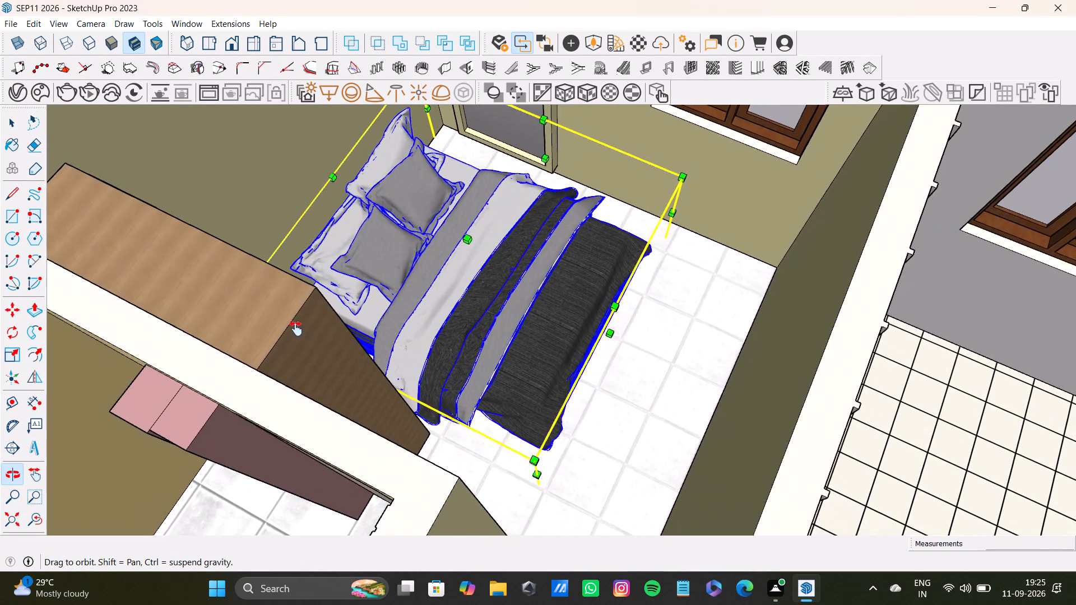
pyautogui.moveTo(296, 329); pyautogui.dragTo(295, 329, button='middle')
pyautogui.press('m')
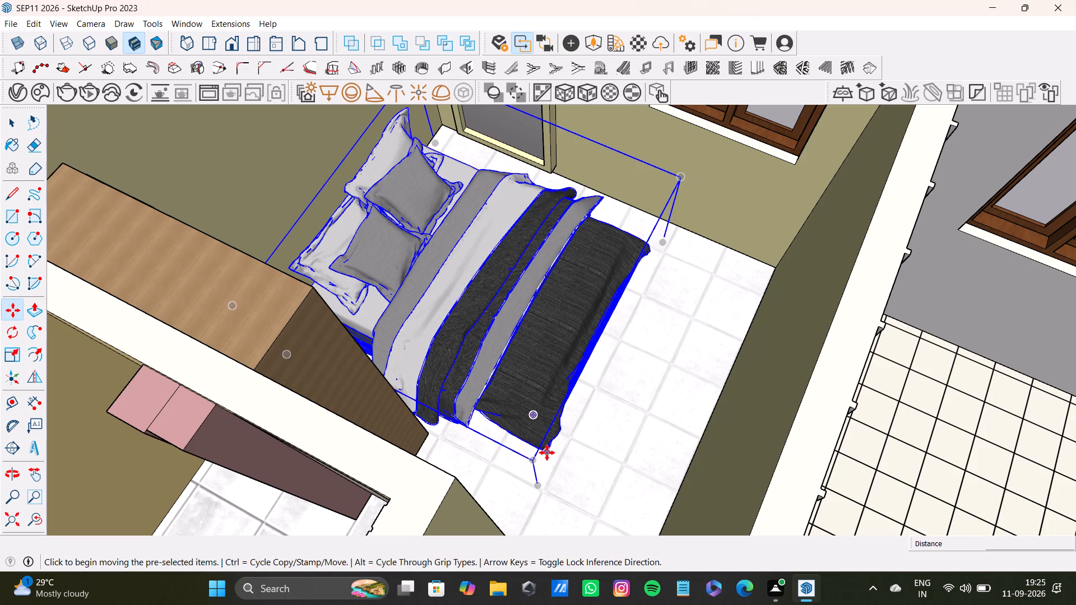
pyautogui.click(546, 453)
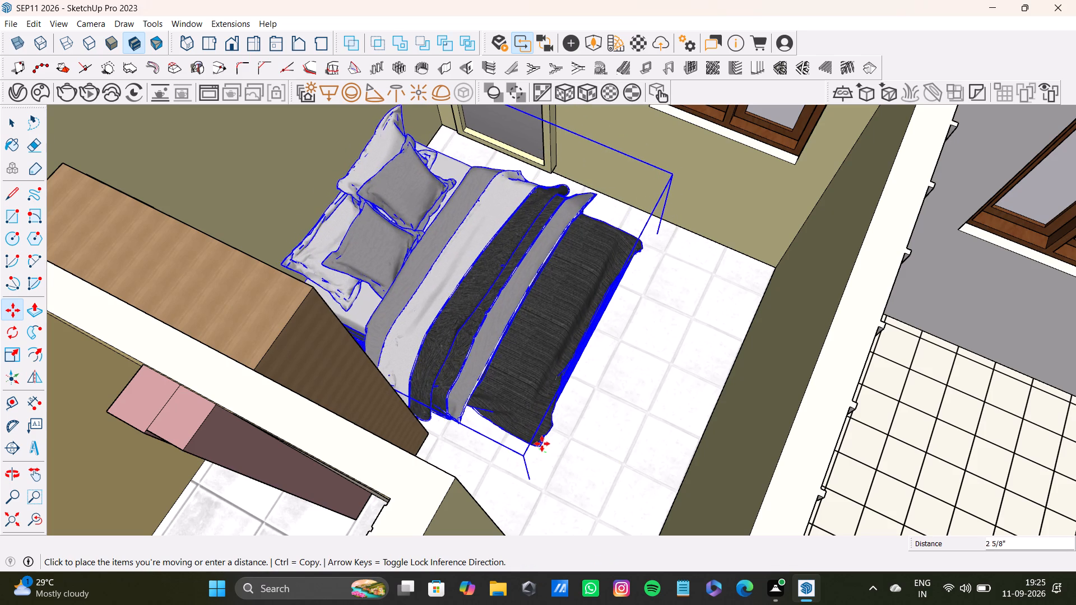
pyautogui.click(542, 444)
# Examine the bed's fit in the corner bedroom from several sides, including its clearance to the wardrobe, doors and window wall.
pyautogui.scroll(-4, 546, 453)
pyautogui.moveTo(574, 441); pyautogui.dragTo(462, 479, button='middle')
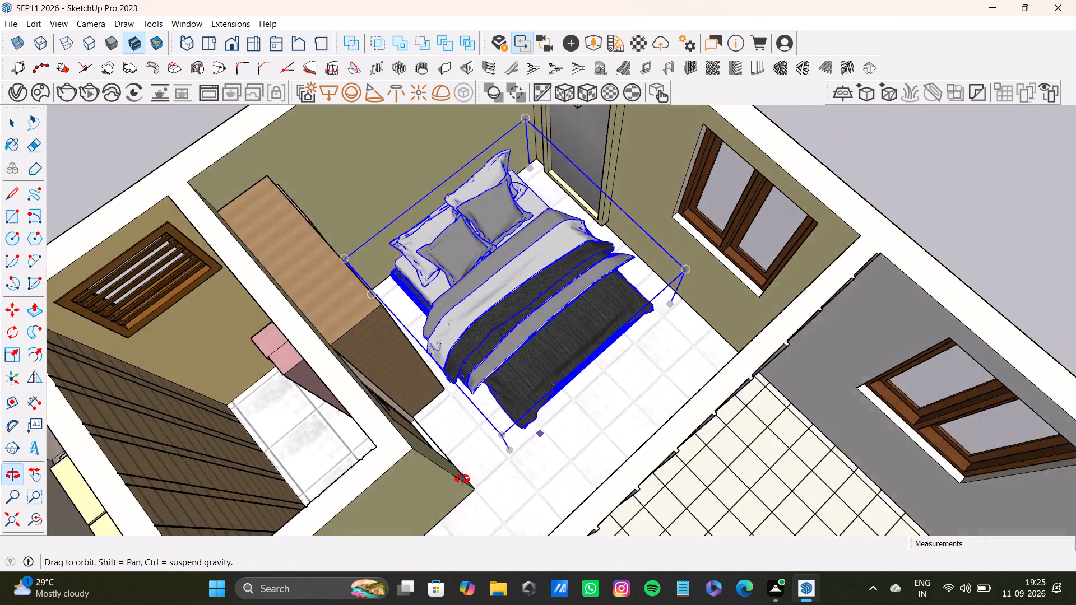
pyautogui.moveTo(462, 479); pyautogui.dragTo(89, 360, button='middle')
pyautogui.scroll(2, 428, 338)
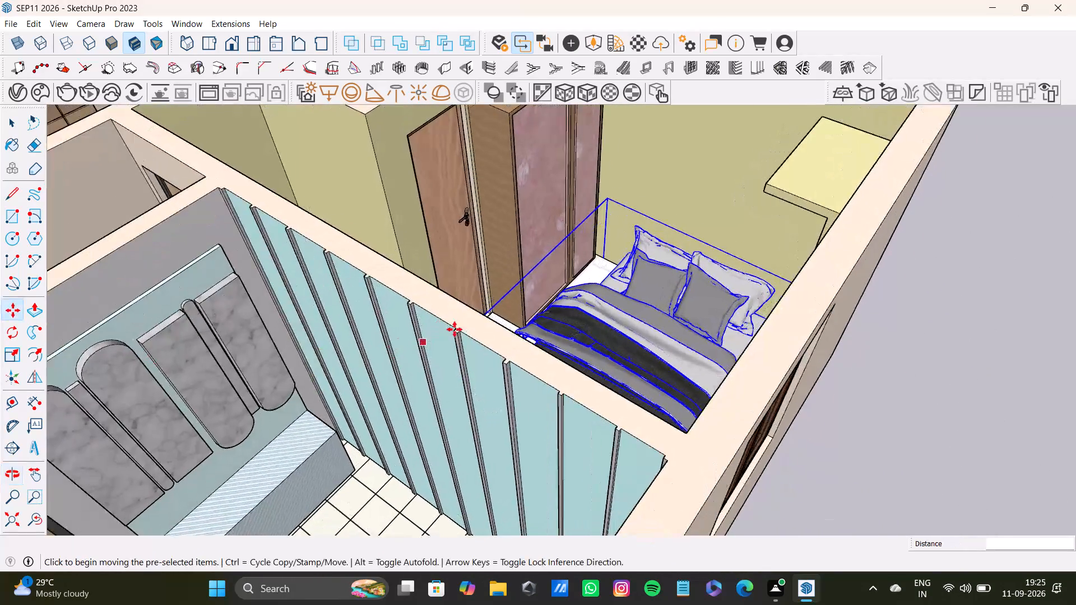
pyautogui.scroll(5, 454, 329)
pyautogui.moveTo(616, 319); pyautogui.dragTo(768, 394, button='middle')
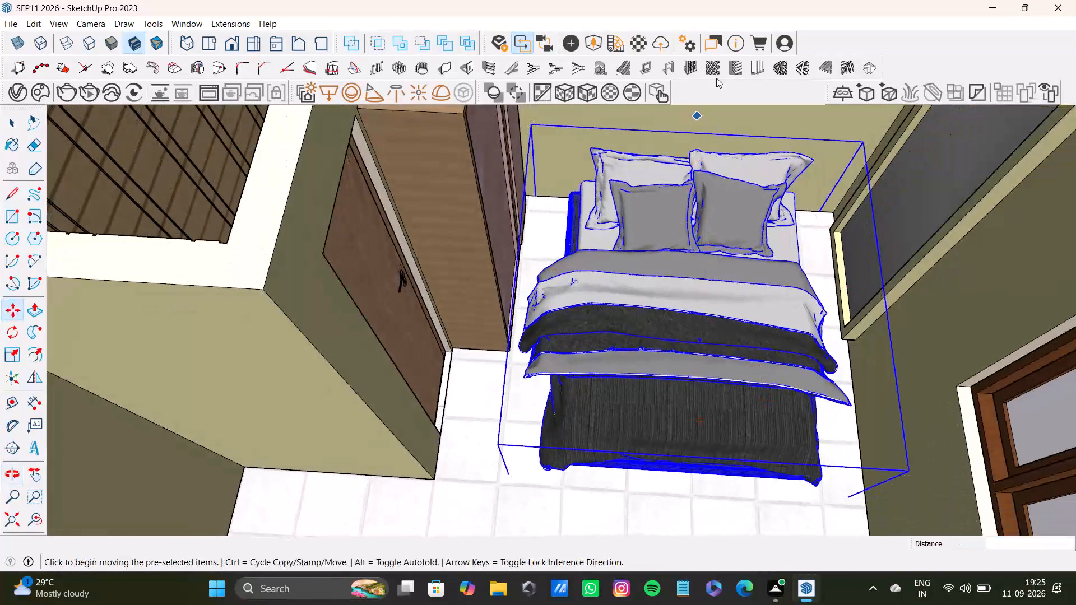
pyautogui.scroll(-7, 715, 337)
pyautogui.moveTo(703, 373); pyautogui.dragTo(796, 415, button='middle')
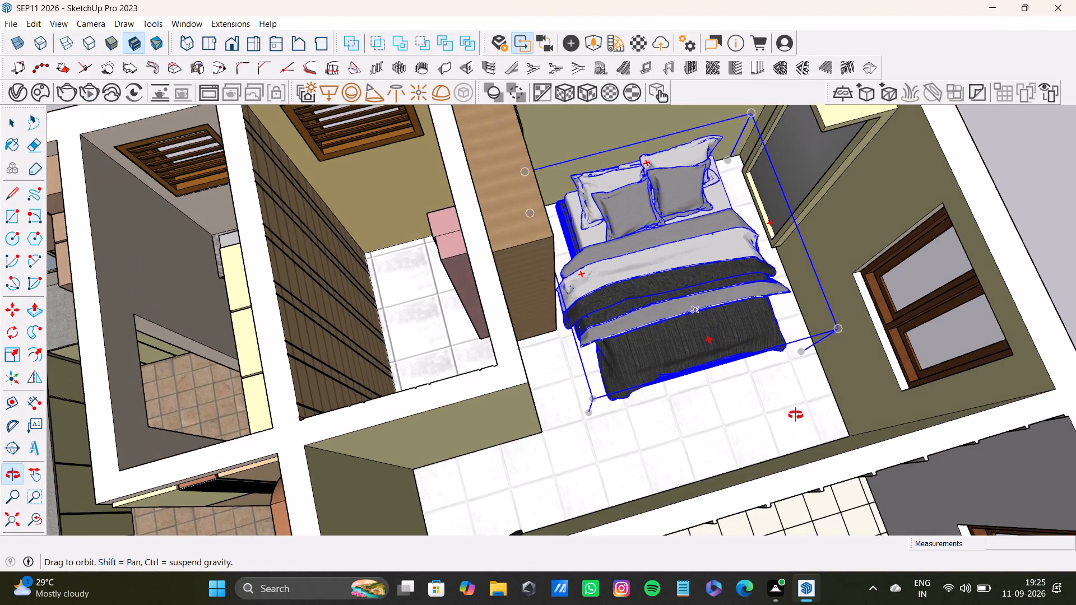
pyautogui.moveTo(796, 415); pyautogui.dragTo(796, 415, button='middle')
pyautogui.scroll(-8, 628, 357)
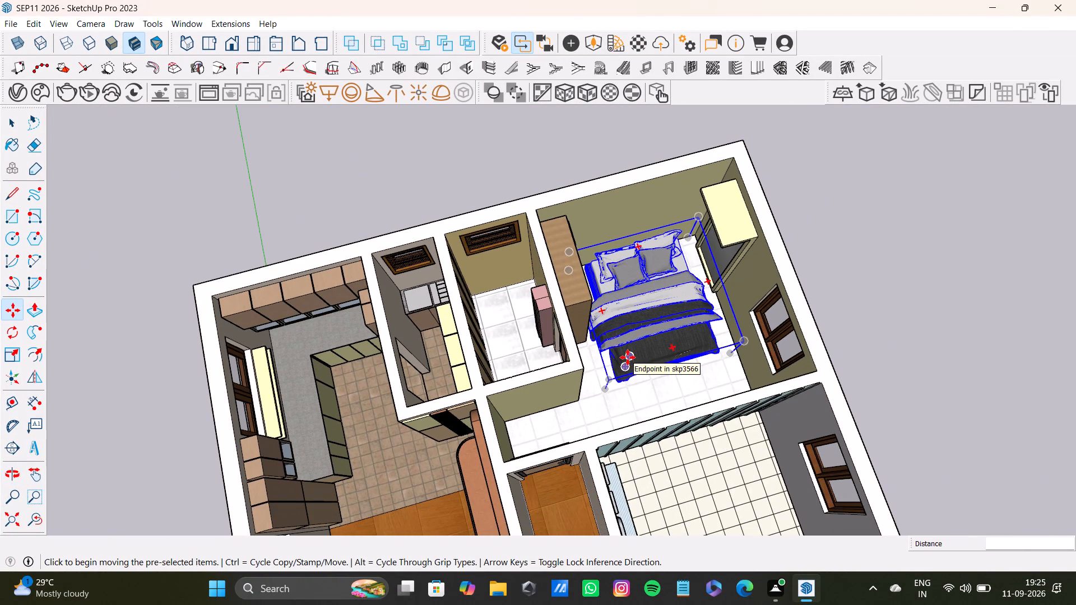
# Move the bed out of the bedroom about 17' along the red axis, onto the open ground beside the house.
pyautogui.press('m')
pyautogui.click(721, 352)
pyautogui.scroll(-2, 930, 258)
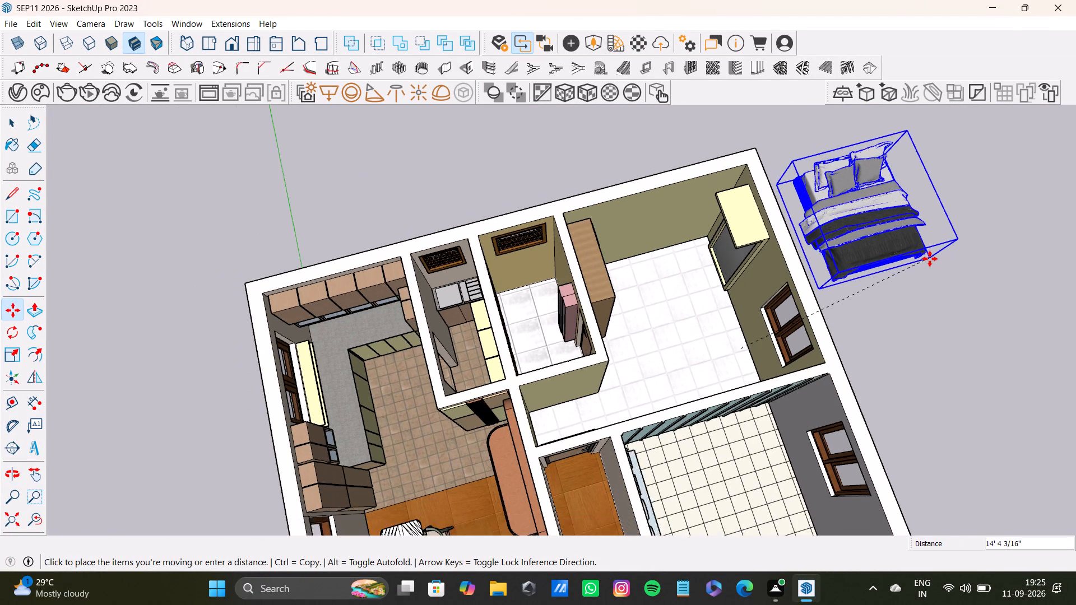
pyautogui.keyDown('shift'); pyautogui.moveTo(930, 259); pyautogui.dragTo(803, 232, button='middle'); pyautogui.keyUp('shift')
pyautogui.click(859, 252)
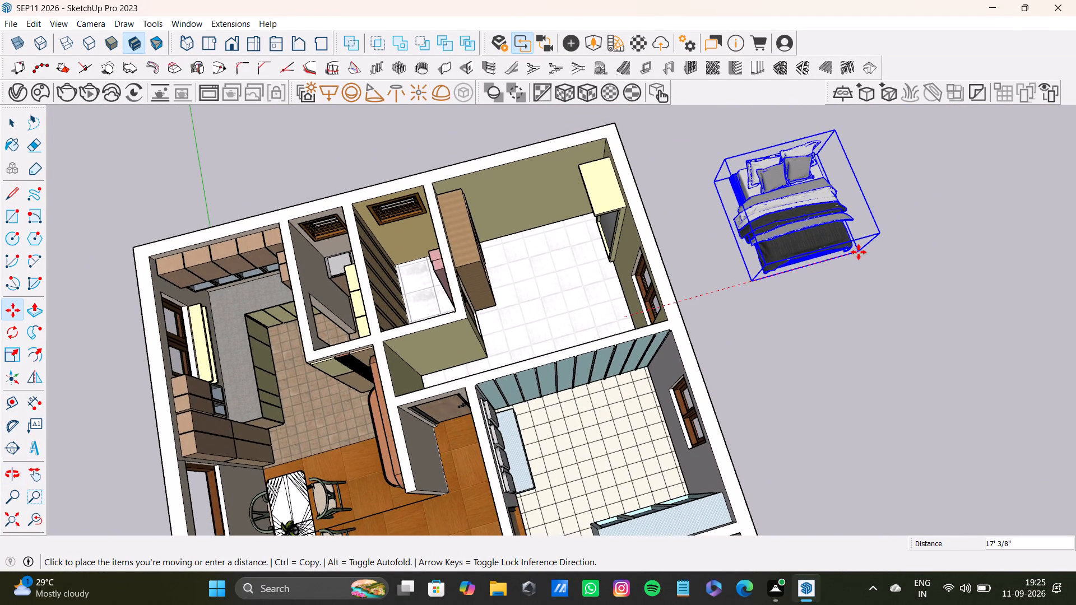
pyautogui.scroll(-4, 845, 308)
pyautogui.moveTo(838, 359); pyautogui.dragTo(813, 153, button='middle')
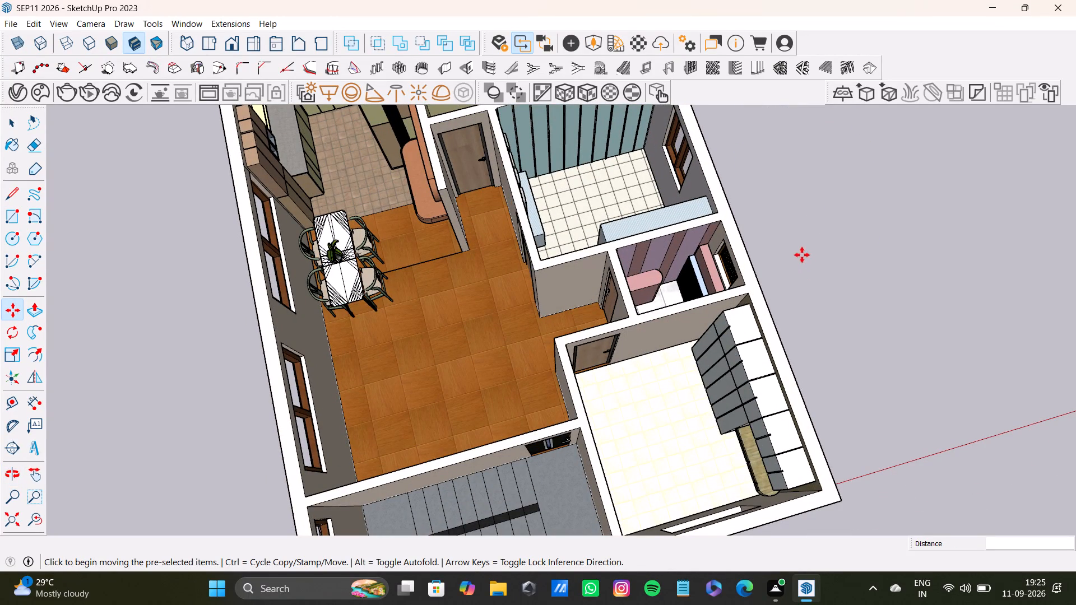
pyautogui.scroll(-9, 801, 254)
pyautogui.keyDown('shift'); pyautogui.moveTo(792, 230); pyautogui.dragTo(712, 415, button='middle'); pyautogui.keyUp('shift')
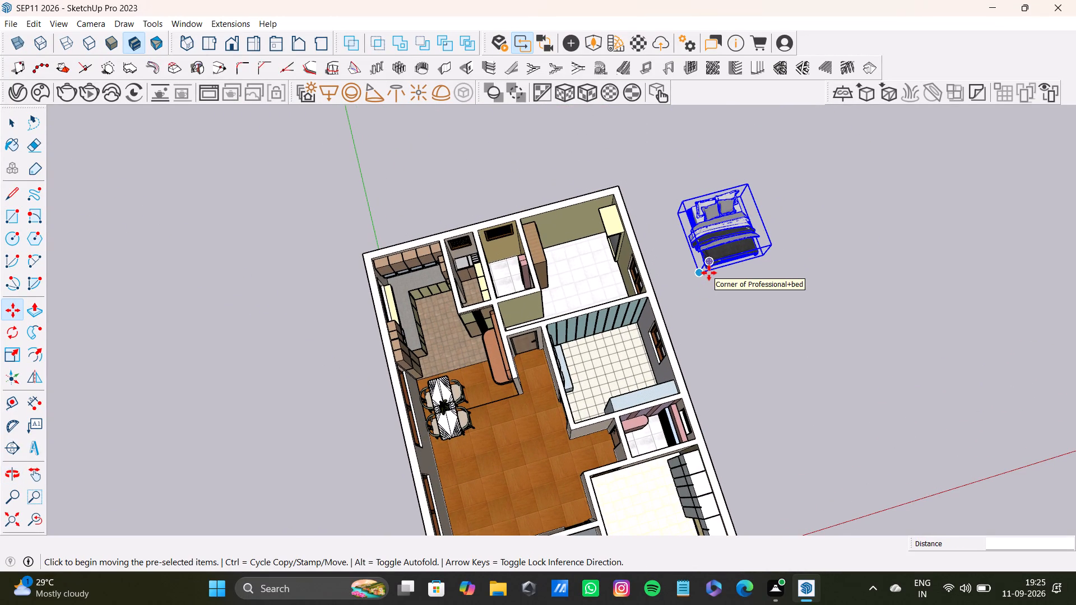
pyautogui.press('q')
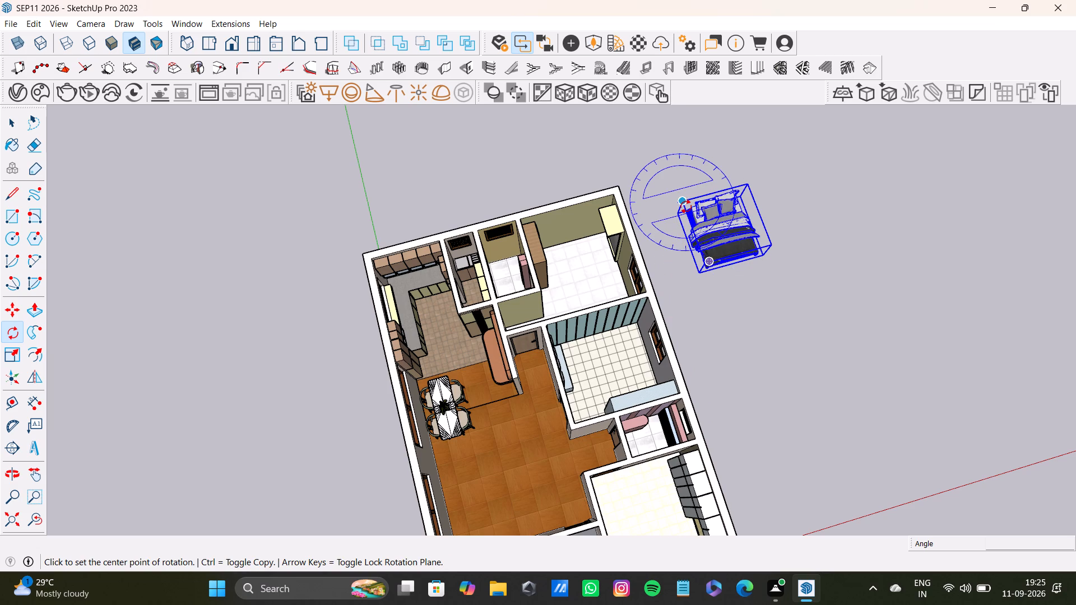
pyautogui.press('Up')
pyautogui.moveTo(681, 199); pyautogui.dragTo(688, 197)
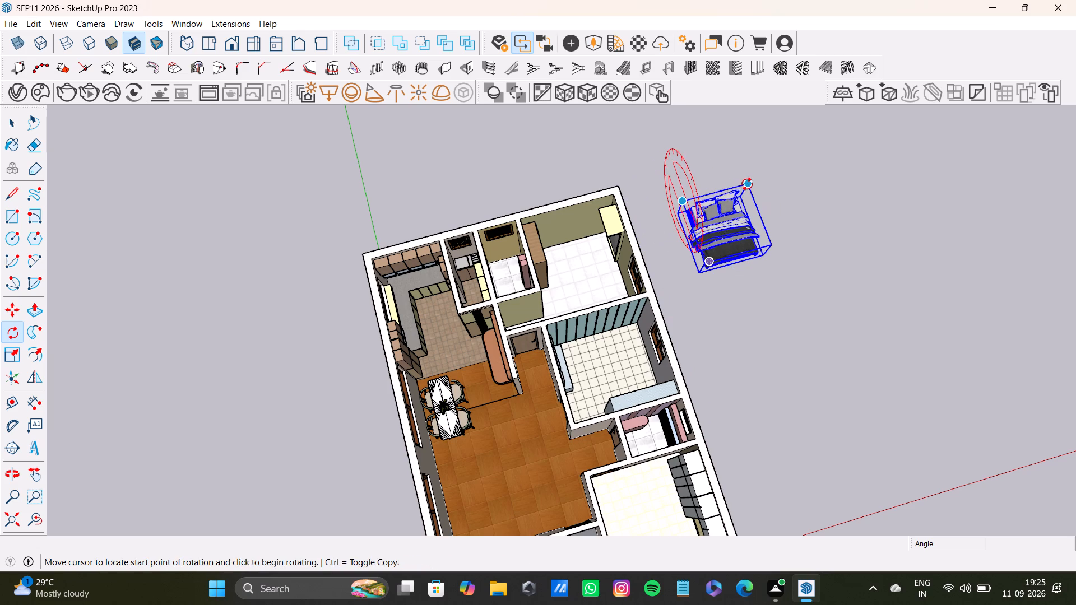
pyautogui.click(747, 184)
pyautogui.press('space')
# Rotate the bed 90 degrees clockwise about the vertical axis, pivoting on a corner at its headboard end.
pyautogui.write('q')
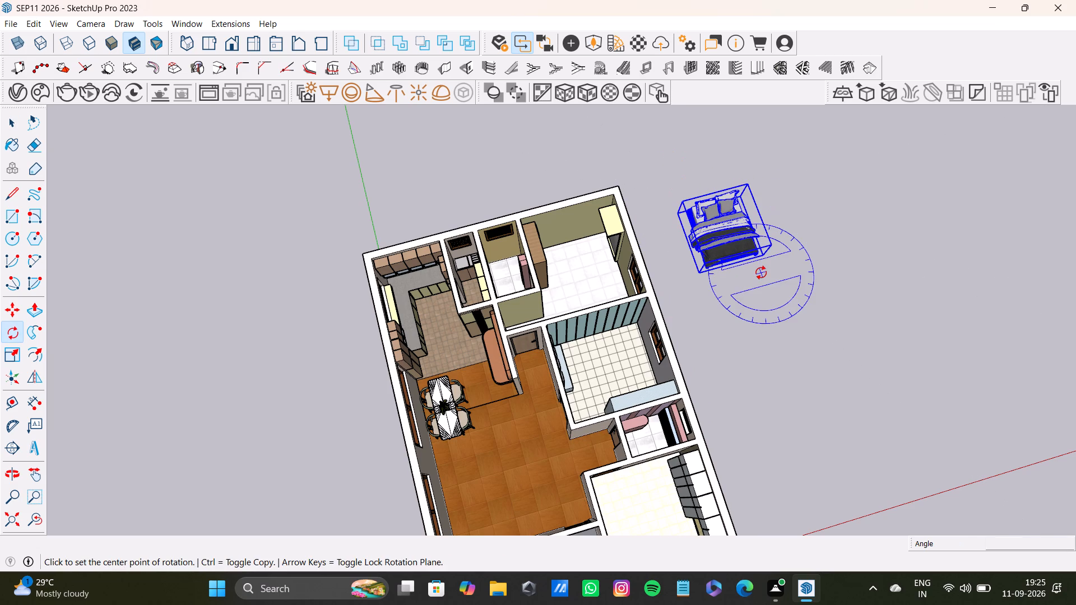
pyautogui.press('Up')
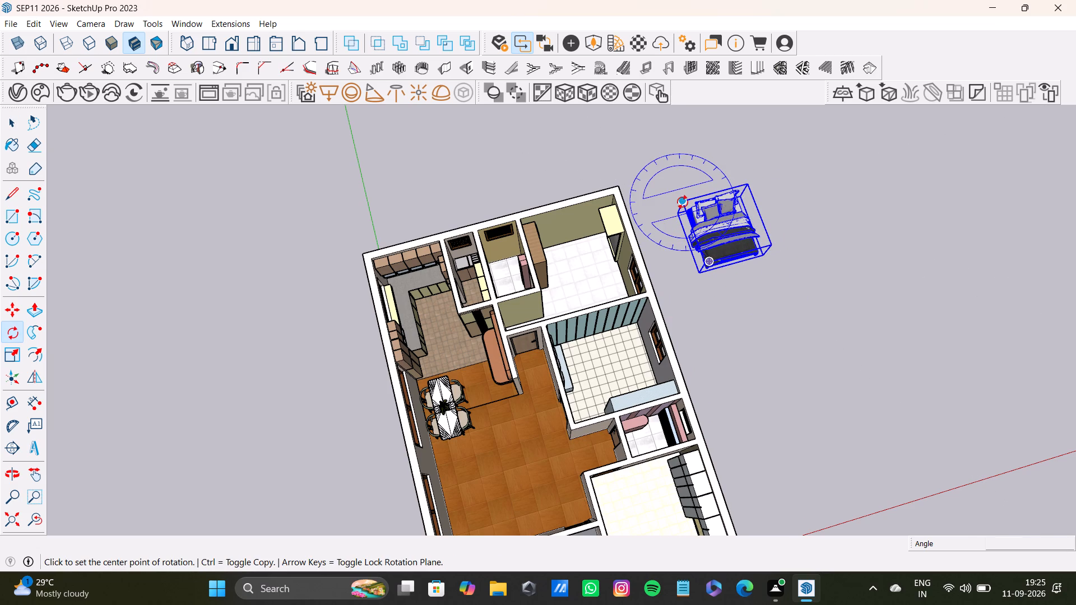
pyautogui.click(683, 202)
pyautogui.click(751, 185)
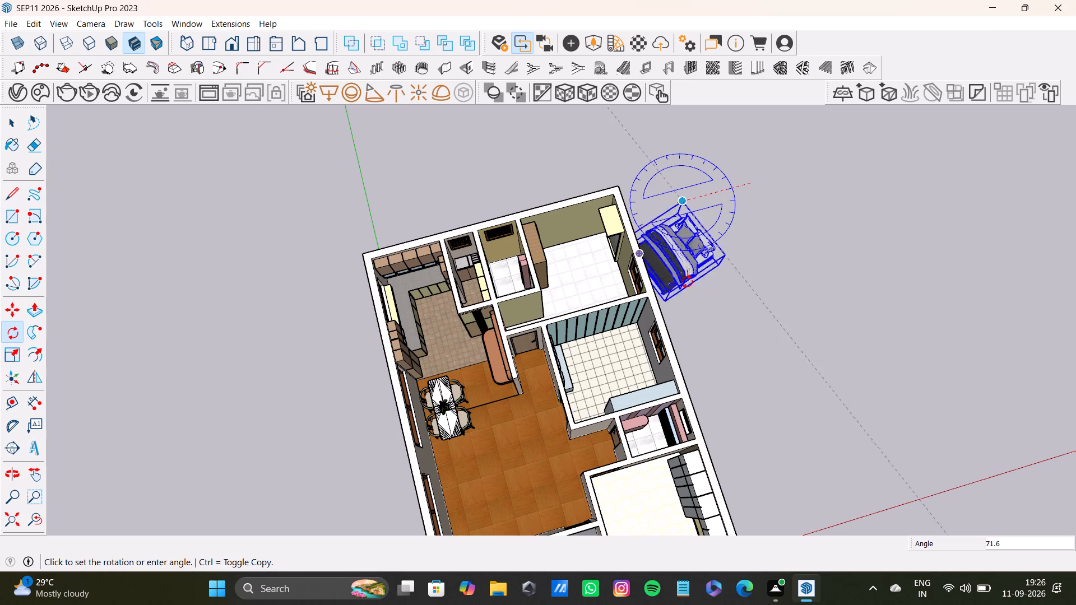
pyautogui.click(709, 257)
pyautogui.press('space')
pyautogui.click(739, 254)
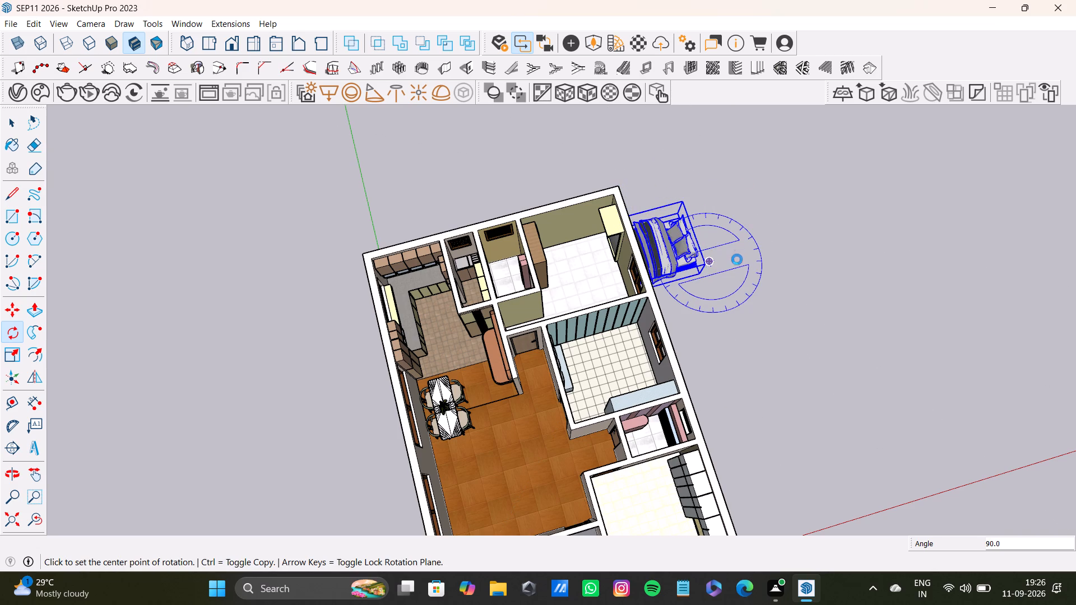
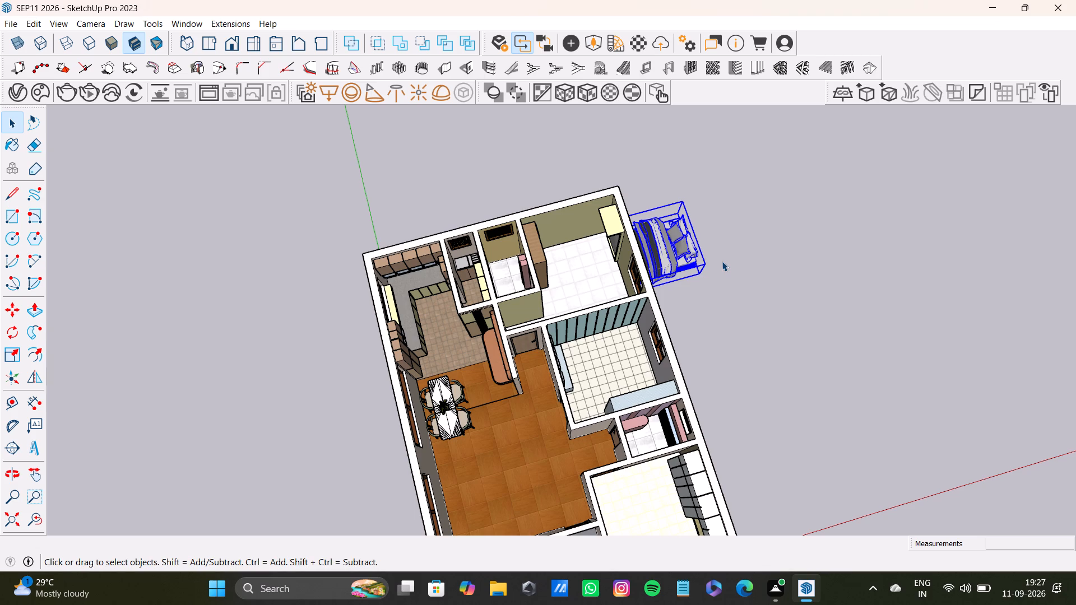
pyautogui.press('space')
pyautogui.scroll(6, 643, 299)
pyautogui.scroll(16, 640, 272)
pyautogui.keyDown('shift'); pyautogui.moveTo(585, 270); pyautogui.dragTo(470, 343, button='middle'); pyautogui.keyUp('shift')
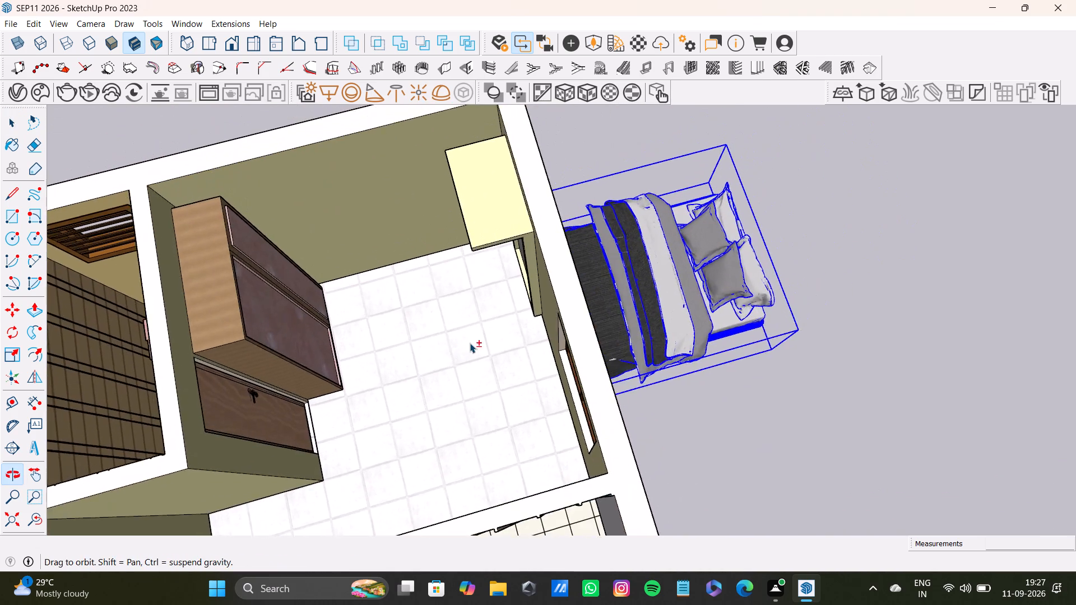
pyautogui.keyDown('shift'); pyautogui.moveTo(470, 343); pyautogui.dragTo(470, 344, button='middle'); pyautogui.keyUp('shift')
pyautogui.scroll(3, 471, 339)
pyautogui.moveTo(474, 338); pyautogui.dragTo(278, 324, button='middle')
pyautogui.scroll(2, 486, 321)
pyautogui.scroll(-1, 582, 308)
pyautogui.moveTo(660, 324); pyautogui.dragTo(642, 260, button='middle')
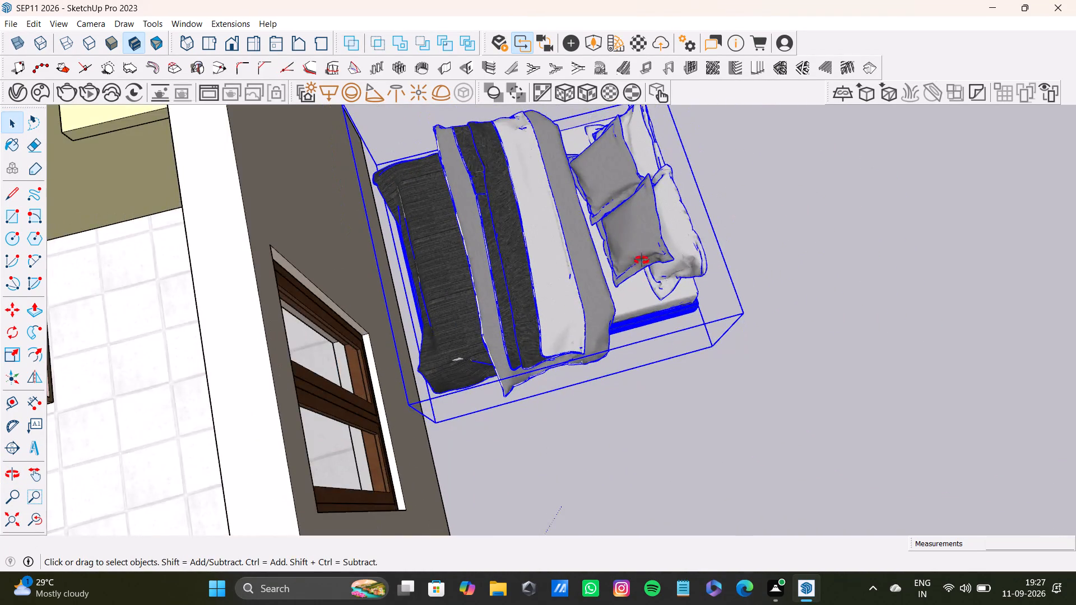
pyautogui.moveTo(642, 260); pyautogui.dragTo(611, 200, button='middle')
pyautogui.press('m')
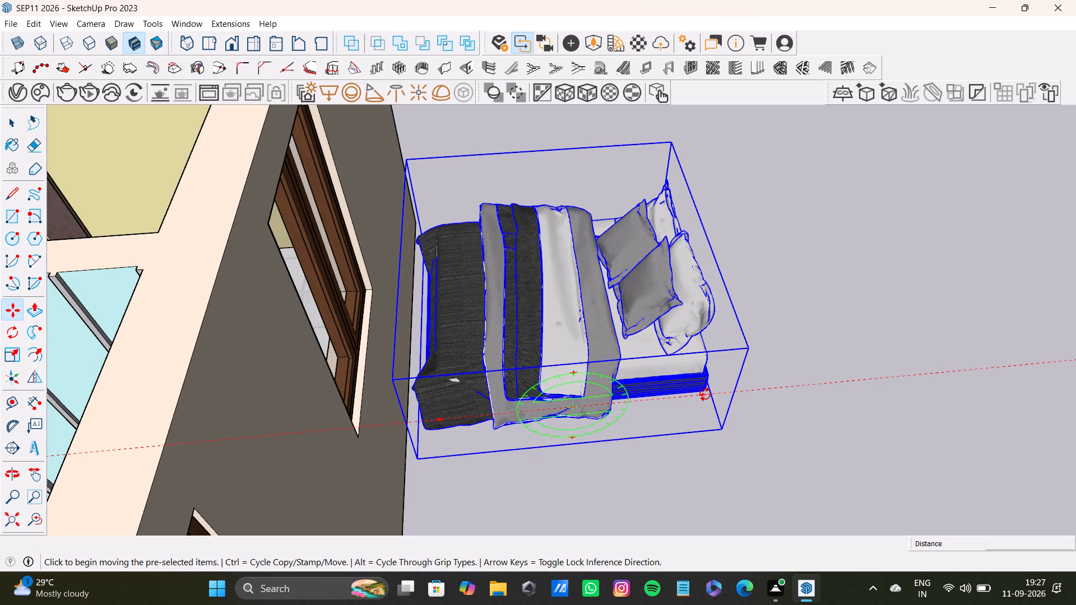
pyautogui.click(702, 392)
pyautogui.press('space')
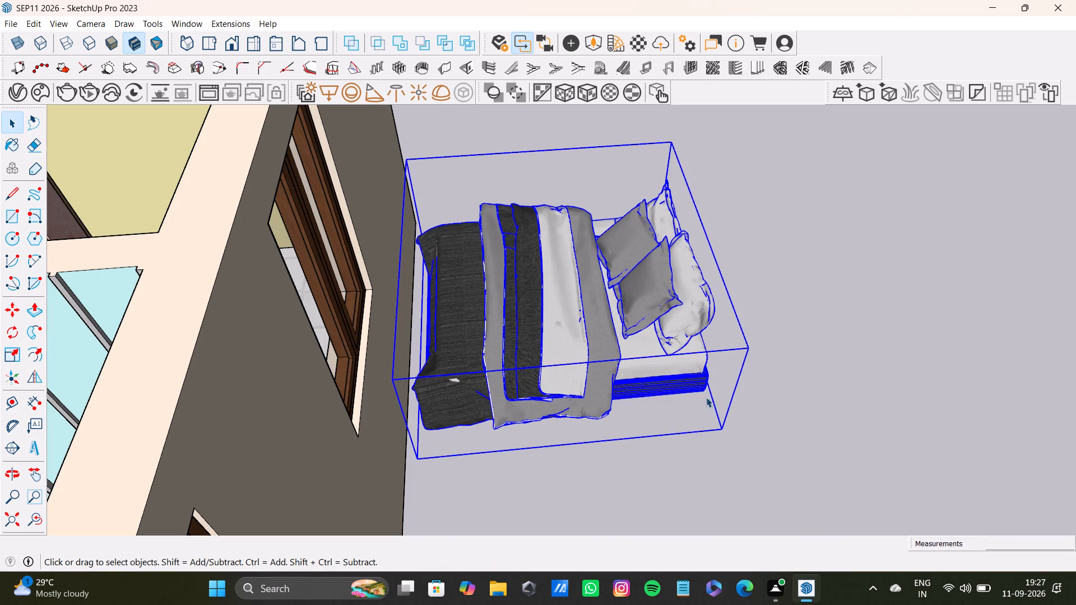
# Move the bed by its headboard-end leg about 9' back into the corner bedroom, with the headboard against the window wall.
pyautogui.keyDown('shift'); pyautogui.moveTo(681, 411); pyautogui.dragTo(672, 311, button='middle'); pyautogui.keyUp('shift')
pyautogui.scroll(7, 671, 314)
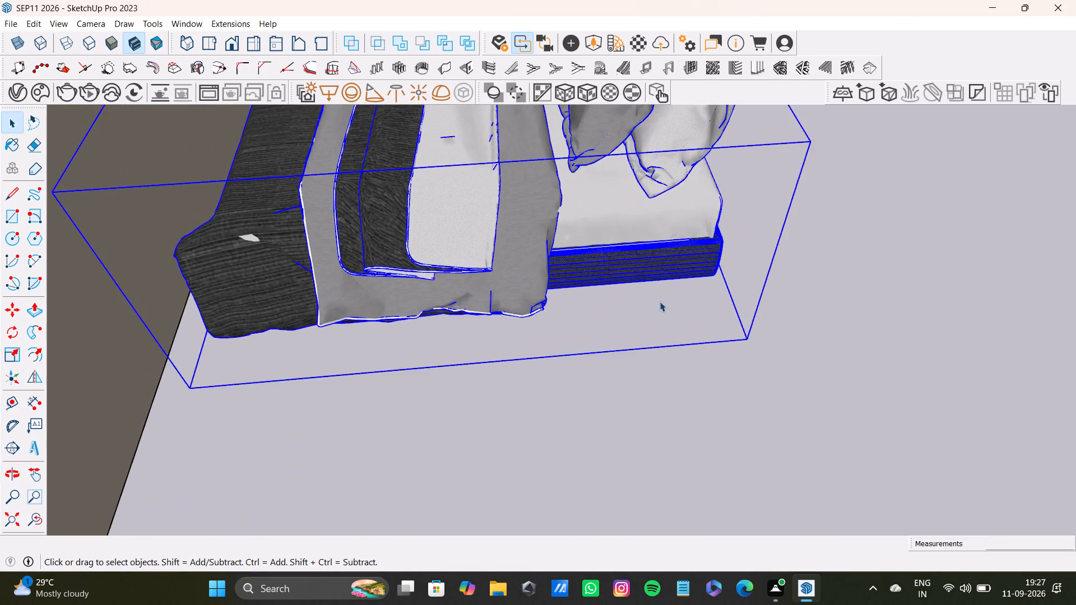
pyautogui.moveTo(658, 301); pyautogui.dragTo(614, 37, button='middle')
pyautogui.press('m')
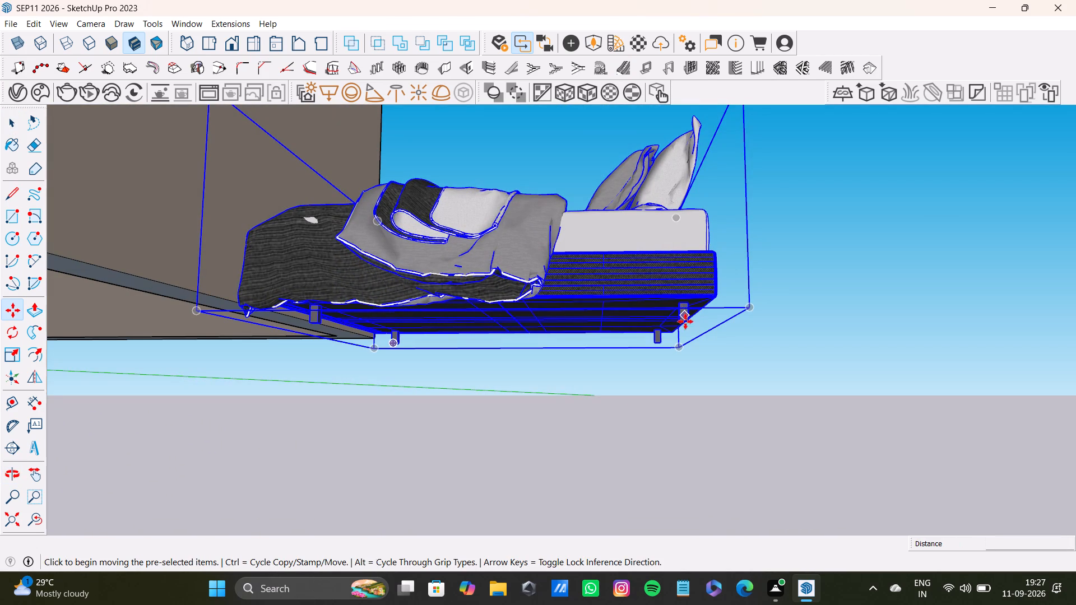
pyautogui.click(689, 325)
pyautogui.scroll(-7, 603, 350)
pyautogui.moveTo(449, 355); pyautogui.dragTo(585, 344, button='middle')
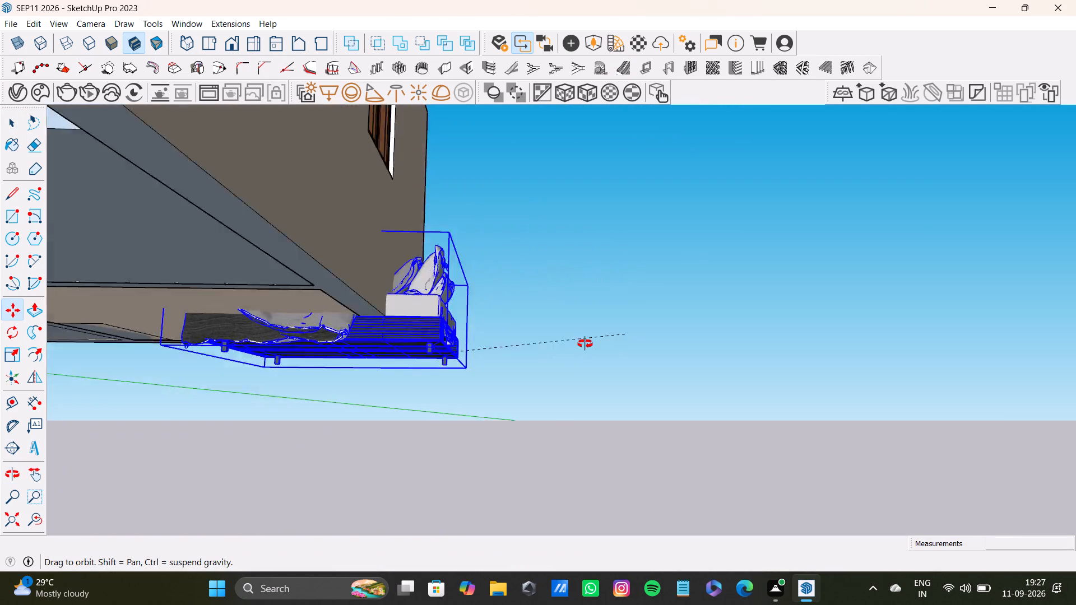
pyautogui.moveTo(585, 344); pyautogui.dragTo(642, 509, button='middle')
pyautogui.keyDown('shift'); pyautogui.moveTo(420, 221); pyautogui.dragTo(678, 459, button='middle'); pyautogui.keyUp('shift')
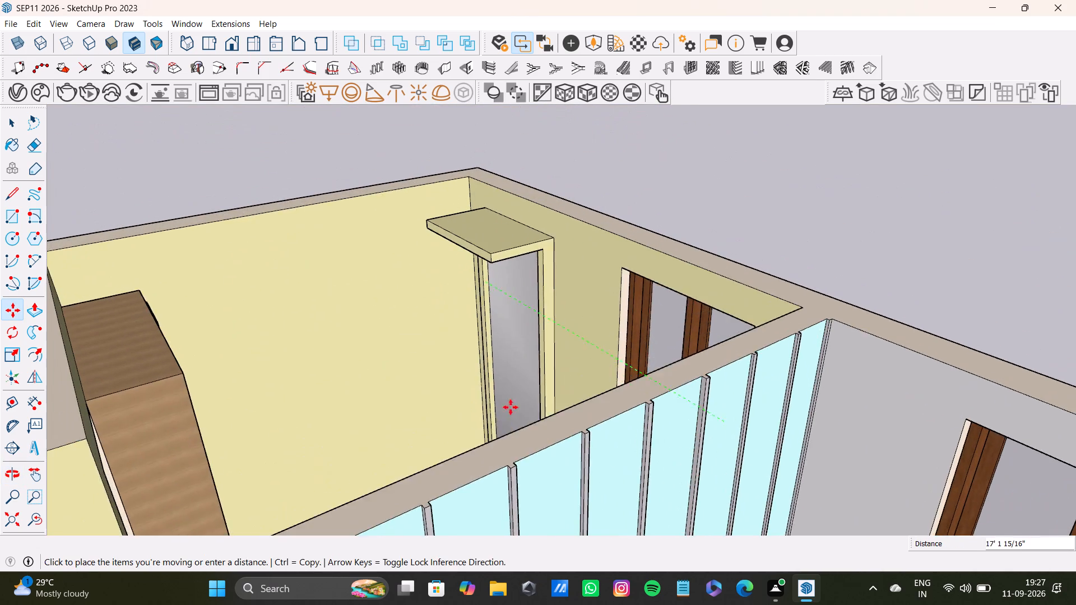
pyautogui.scroll(3, 433, 393)
pyautogui.moveTo(433, 392); pyautogui.dragTo(503, 309, button='middle')
pyautogui.moveTo(503, 323); pyautogui.dragTo(552, 343, button='middle')
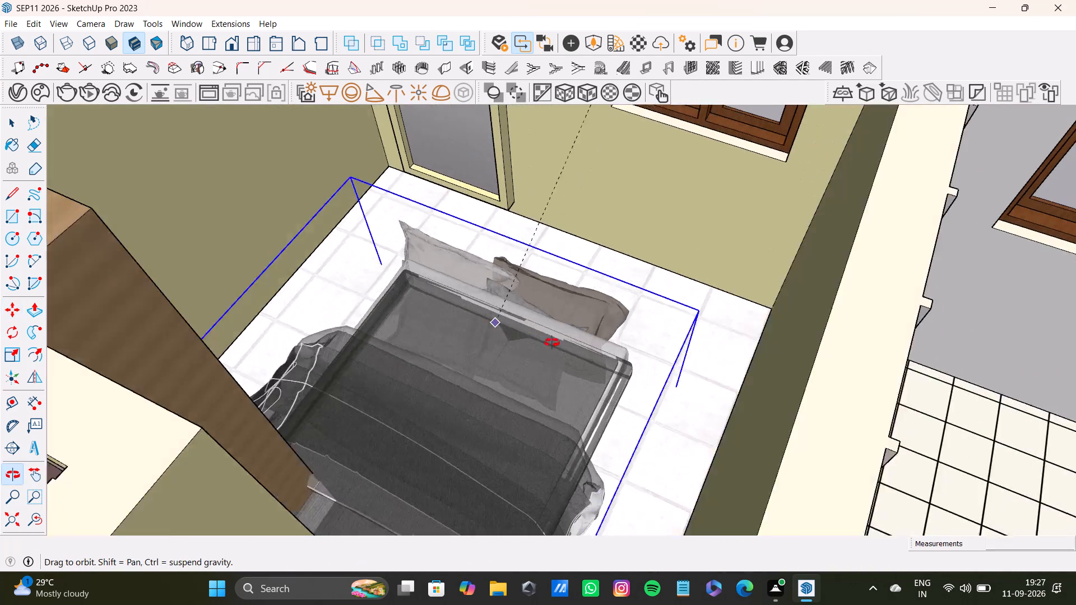
pyautogui.moveTo(552, 343); pyautogui.dragTo(617, 381, button='middle')
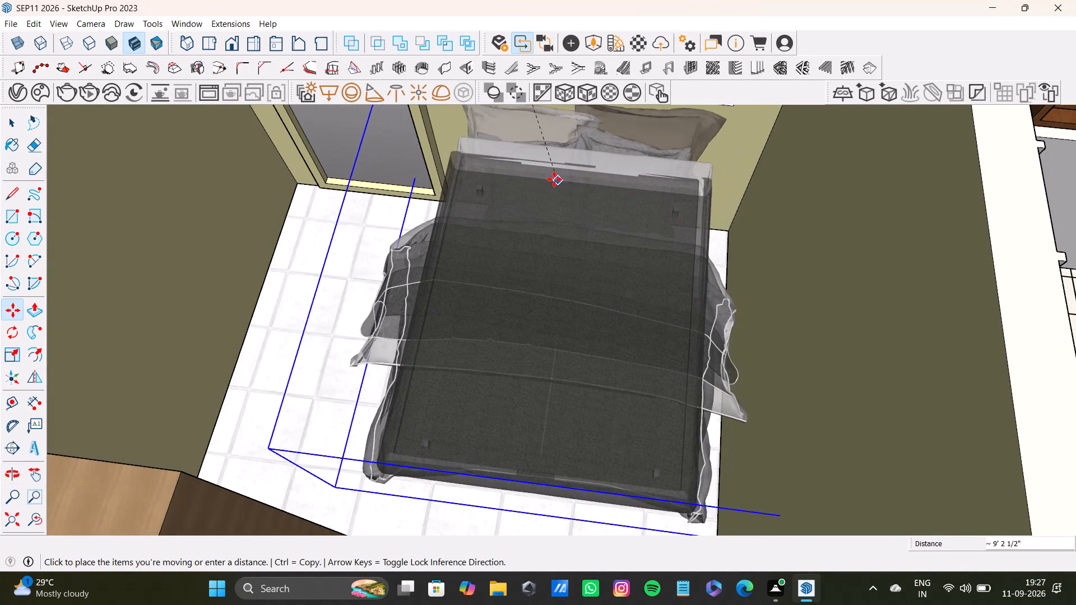
pyautogui.click(578, 188)
# Move the bed by its headboard-end leg about 1' 3" down towards the tiled bedroom floor, beside the window wall.
pyautogui.moveTo(536, 293); pyautogui.dragTo(605, 298, button='middle')
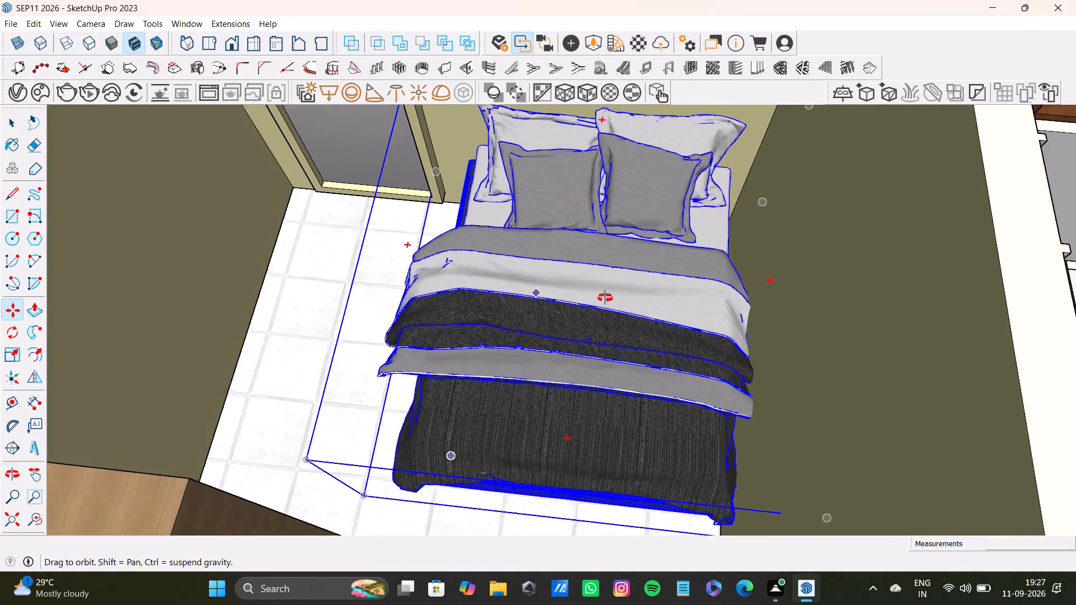
pyautogui.moveTo(605, 298); pyautogui.dragTo(822, 255, button='middle')
pyautogui.scroll(2, 574, 296)
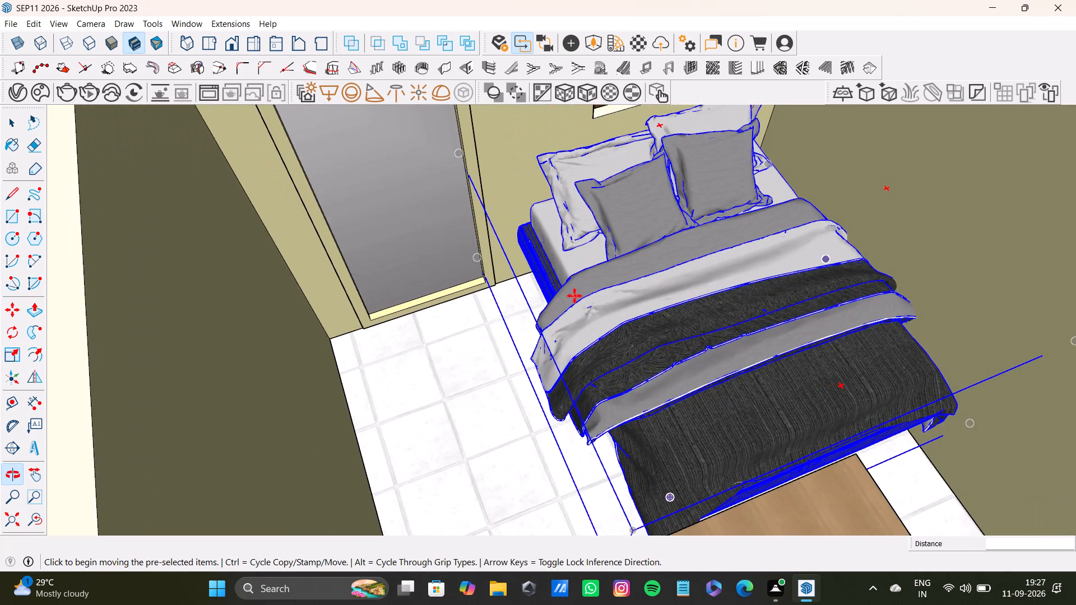
pyautogui.scroll(9, 574, 296)
pyautogui.moveTo(566, 299); pyautogui.dragTo(718, 215, button='middle')
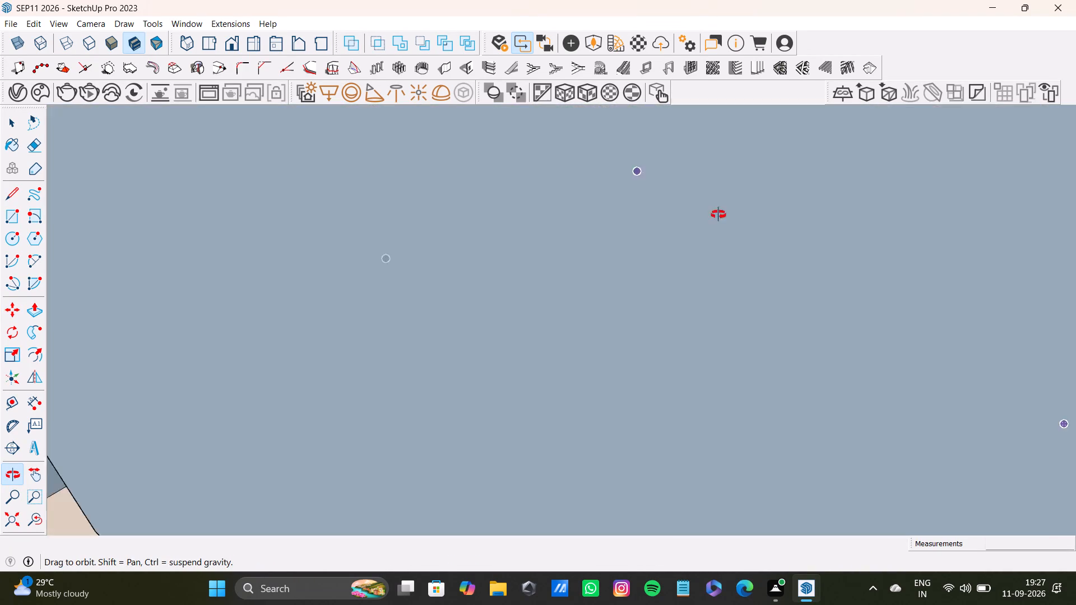
pyautogui.moveTo(718, 215); pyautogui.dragTo(749, 257, button='middle')
pyautogui.scroll(10, 467, 250)
pyautogui.moveTo(528, 249); pyautogui.dragTo(570, 111, button='middle')
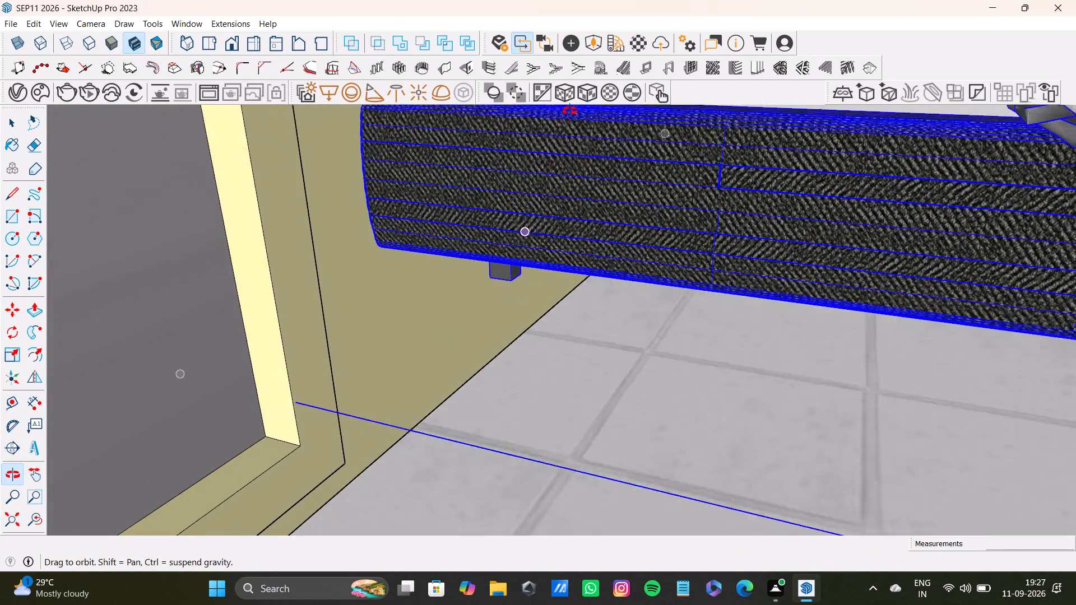
pyautogui.moveTo(570, 111); pyautogui.dragTo(570, 110, button='middle')
pyautogui.click(508, 287)
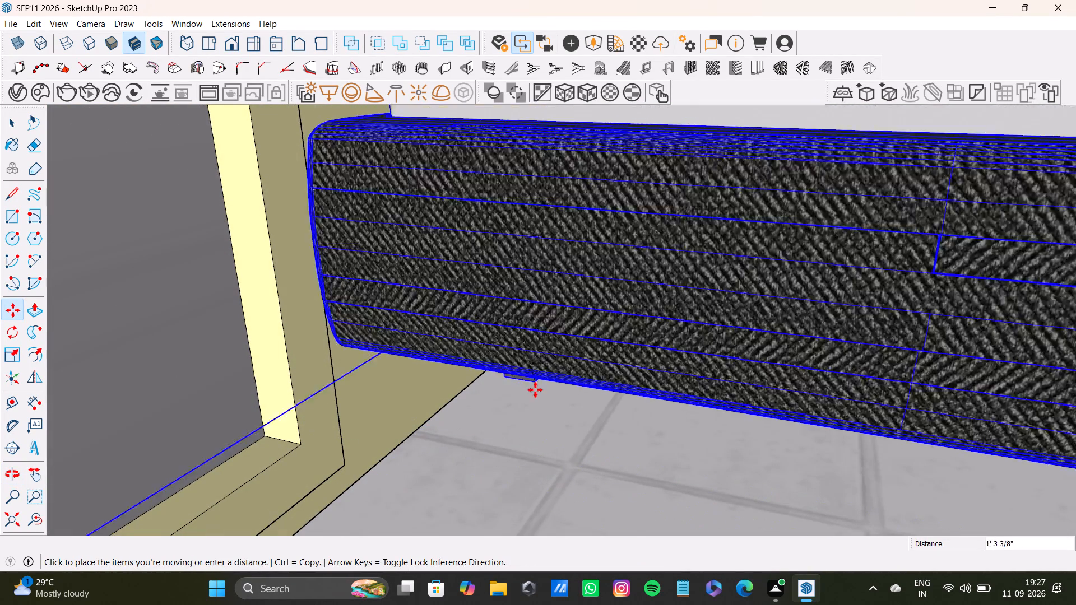
pyautogui.click(534, 403)
# Nudge the bed slightly from the bottom corner of its headboard-end leg to seat it on the bedroom floor.
pyautogui.moveTo(541, 432); pyautogui.dragTo(564, 325, button='middle')
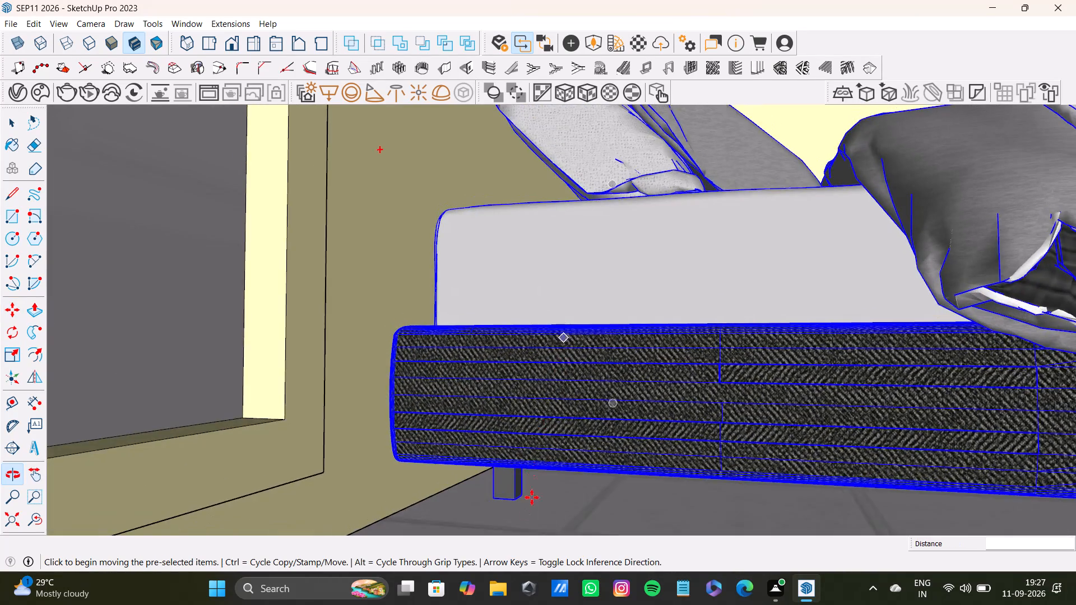
pyautogui.scroll(5, 531, 500)
pyautogui.moveTo(500, 503); pyautogui.dragTo(565, 391, button='middle')
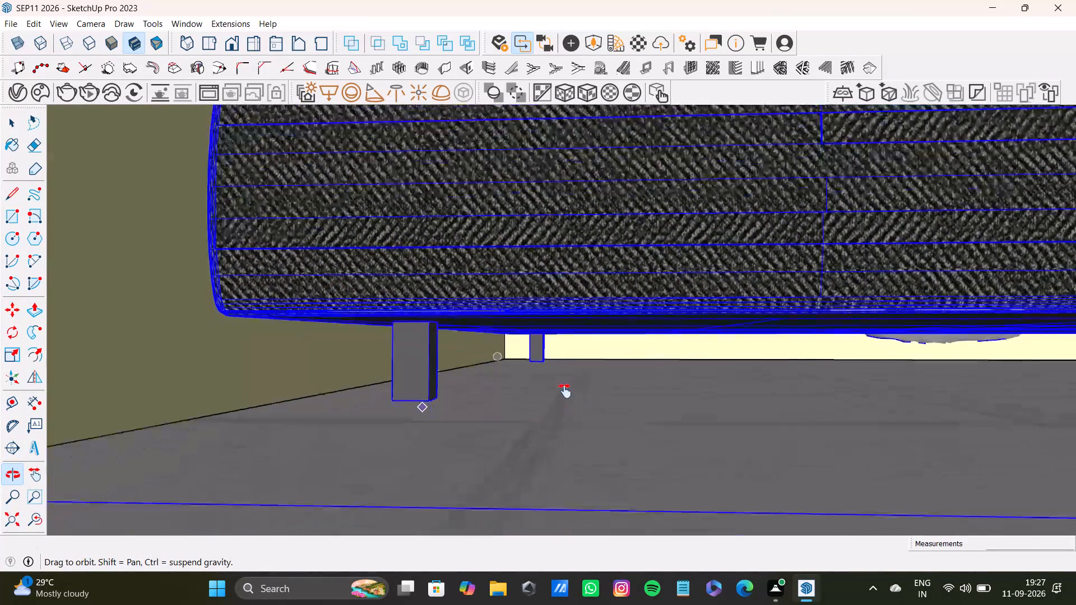
pyautogui.moveTo(565, 391); pyautogui.dragTo(537, 381, button='middle')
pyautogui.scroll(9, 358, 398)
pyautogui.moveTo(439, 361); pyautogui.dragTo(399, 387, button='middle')
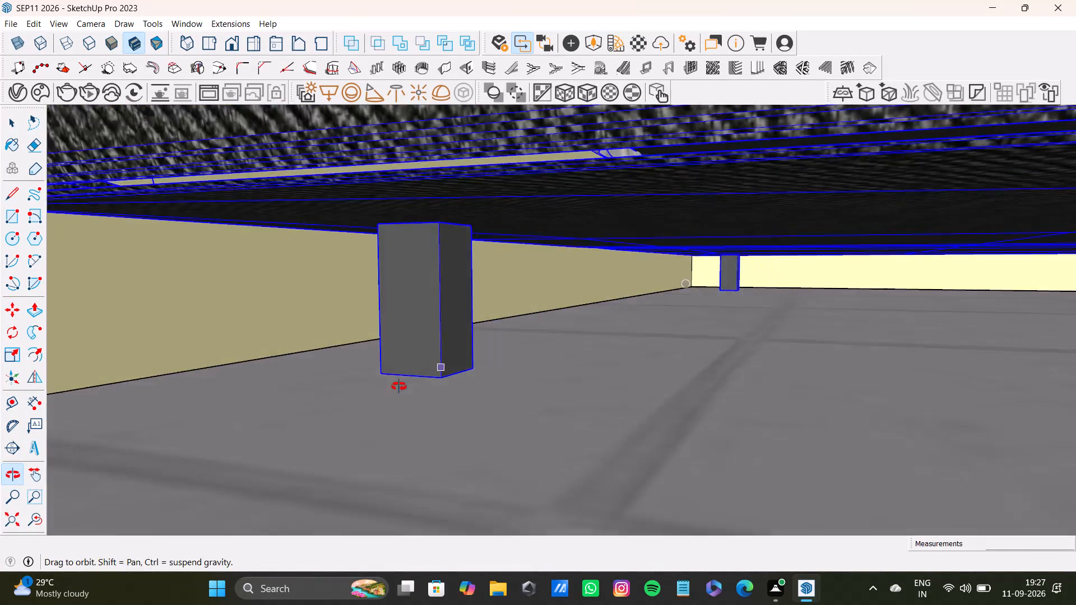
pyautogui.moveTo(399, 387); pyautogui.dragTo(429, 388, button='middle')
pyautogui.click(443, 381)
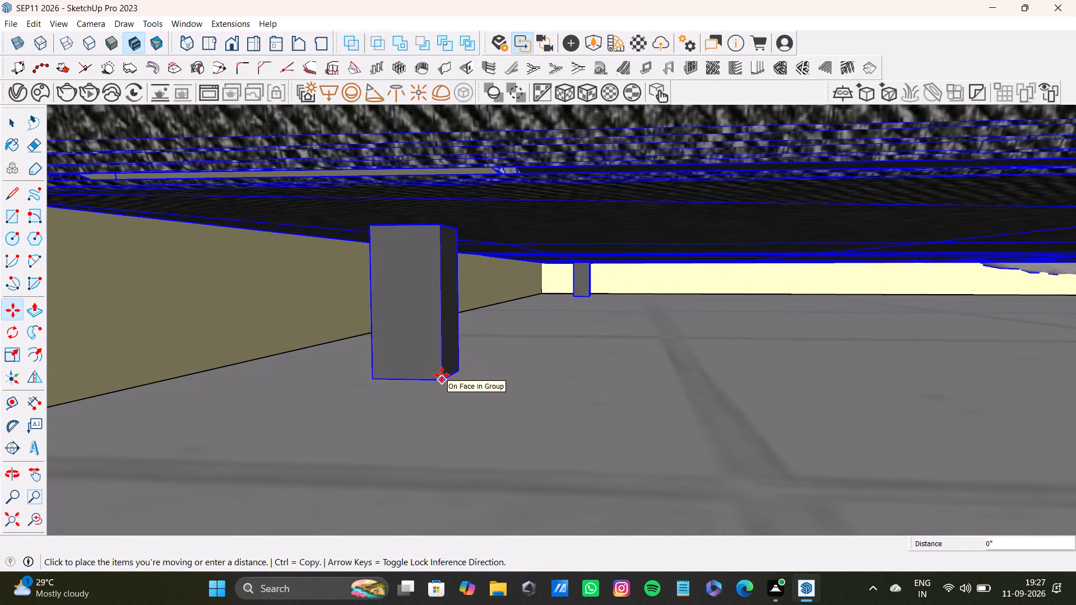
pyautogui.click(442, 375)
# Scale the bed by 1.06 along the green axis, lengthening it towards its foot end.
pyautogui.scroll(-20, 440, 376)
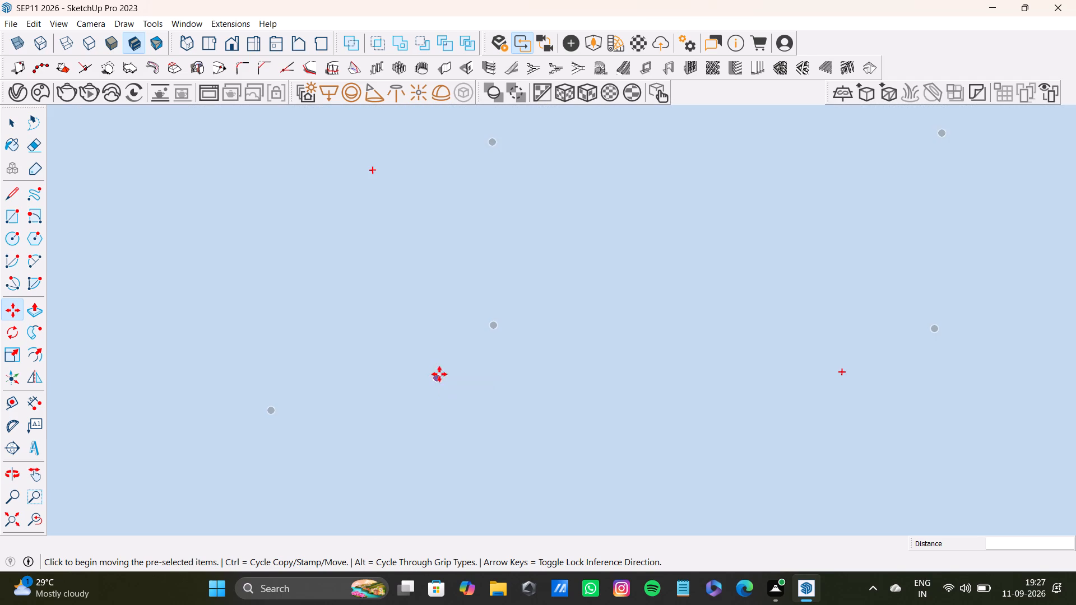
pyautogui.click(33, 523)
pyautogui.click(4, 519)
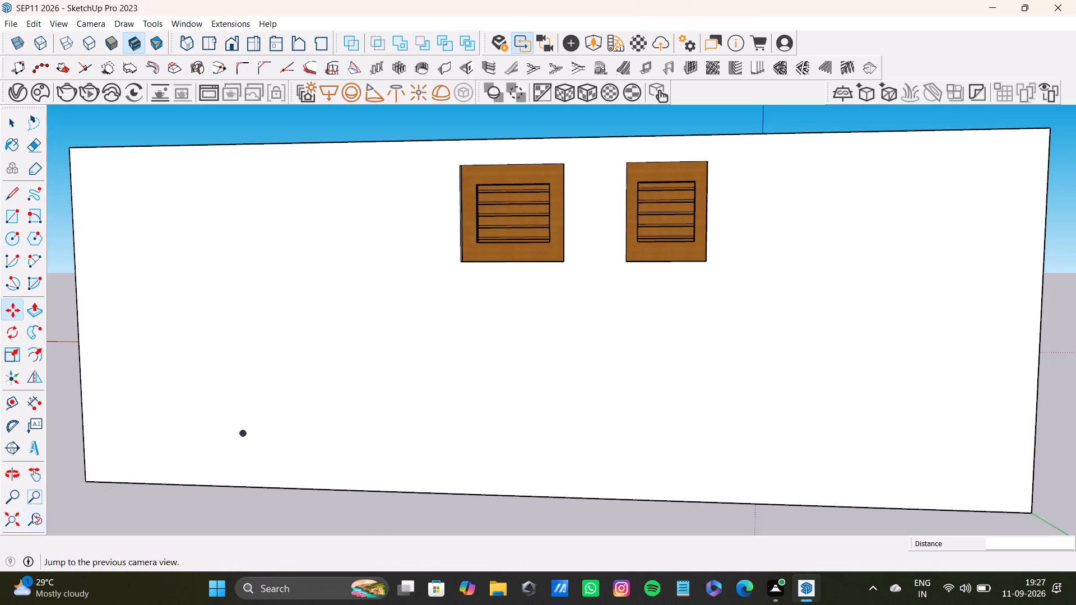
pyautogui.moveTo(407, 306); pyautogui.dragTo(392, 491, button='middle')
pyautogui.scroll(-4, 322, 332)
pyautogui.keyDown('shift'); pyautogui.moveTo(351, 313); pyautogui.dragTo(345, 476, button='middle'); pyautogui.keyUp('shift')
pyautogui.press('s')
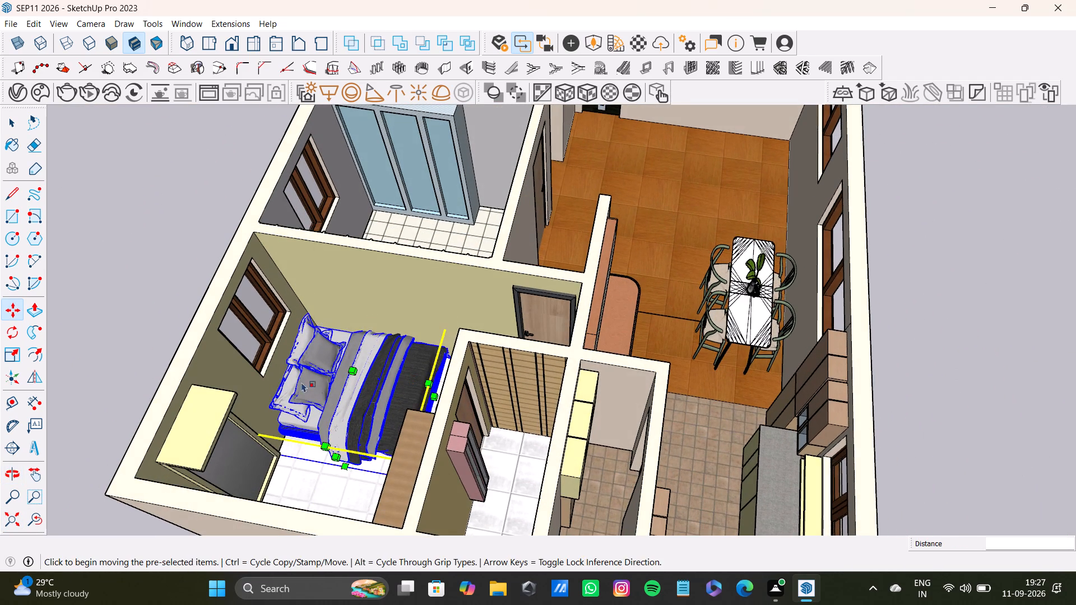
pyautogui.scroll(5, 278, 378)
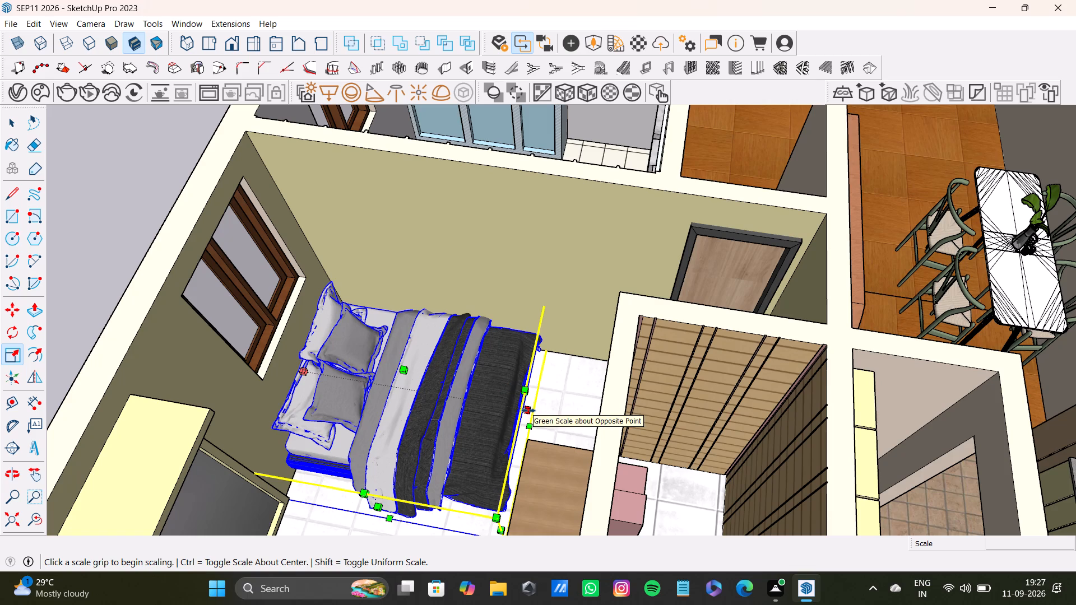
pyautogui.moveTo(528, 411); pyautogui.dragTo(541, 413)
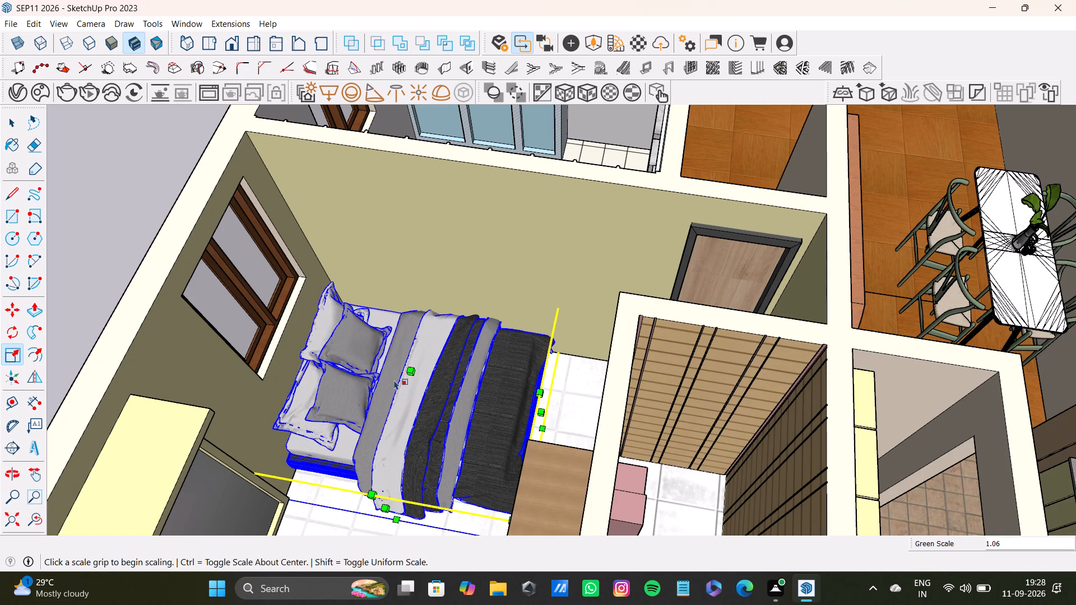
# Scale the bed's height along the blue axis by about 1.25.
pyautogui.moveTo(413, 372); pyautogui.dragTo(407, 356)
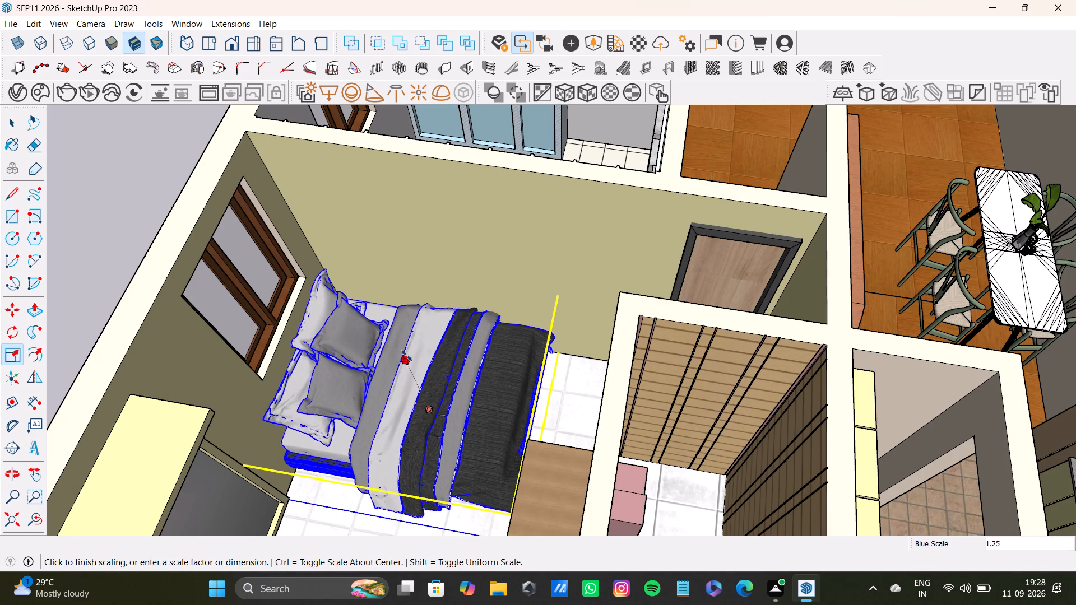
pyautogui.moveTo(407, 356); pyautogui.dragTo(406, 353)
pyautogui.press('space')
# Examine the enlarged bed's fit in the bedroom, including its foot-end clearance to the wardrobe and doors.
pyautogui.scroll(-8, 394, 357)
pyautogui.moveTo(443, 375); pyautogui.dragTo(444, 376, button='middle')
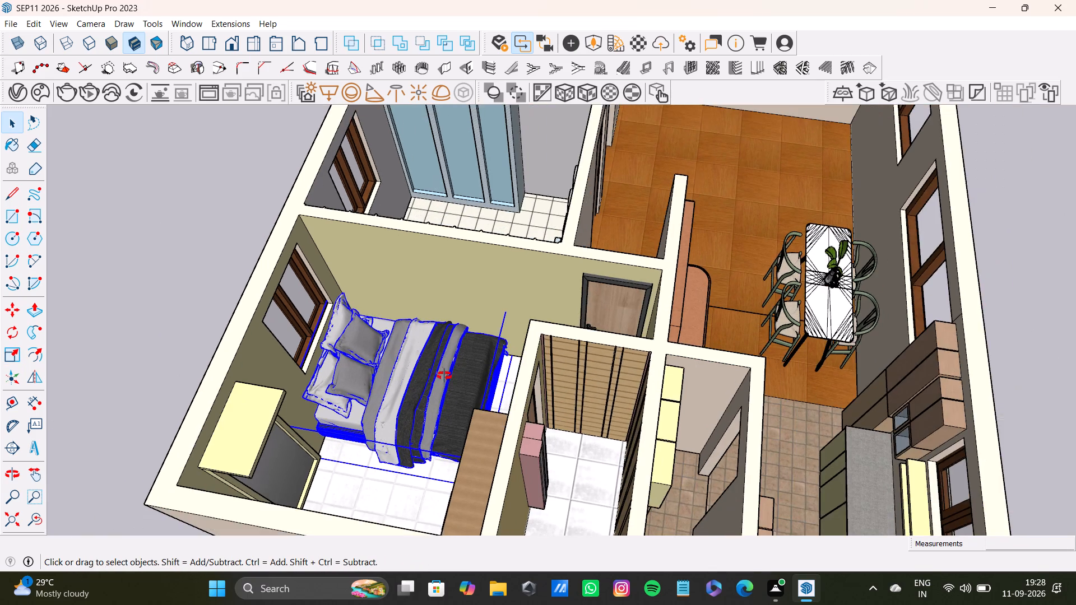
pyautogui.moveTo(444, 376); pyautogui.dragTo(437, 462, button='middle')
pyautogui.scroll(12, 474, 357)
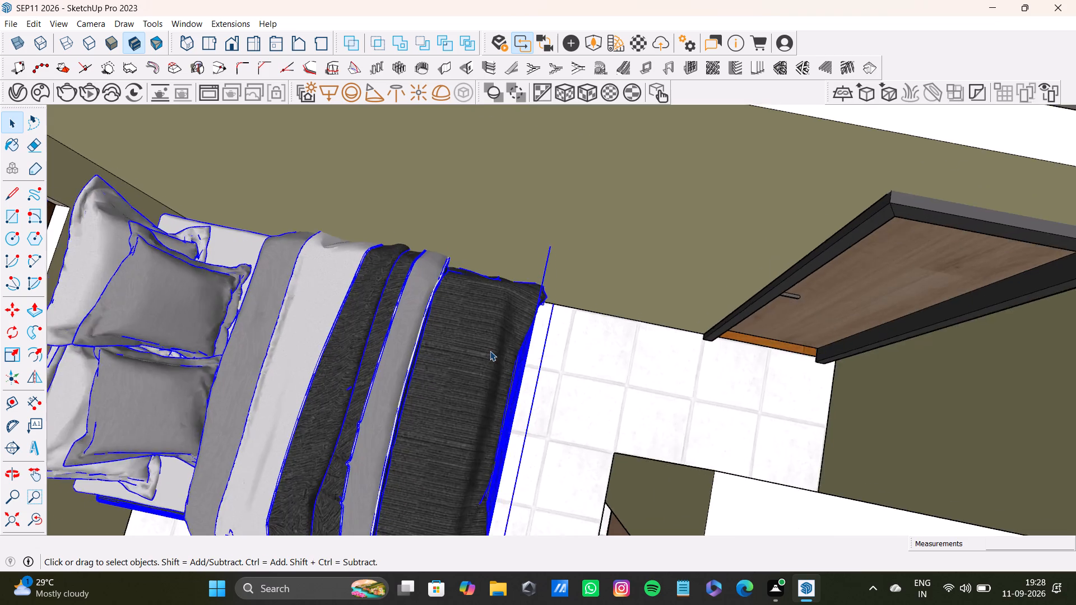
pyautogui.scroll(-8, 432, 376)
pyautogui.moveTo(421, 383); pyautogui.dragTo(477, 290, button='middle')
pyautogui.scroll(8, 407, 362)
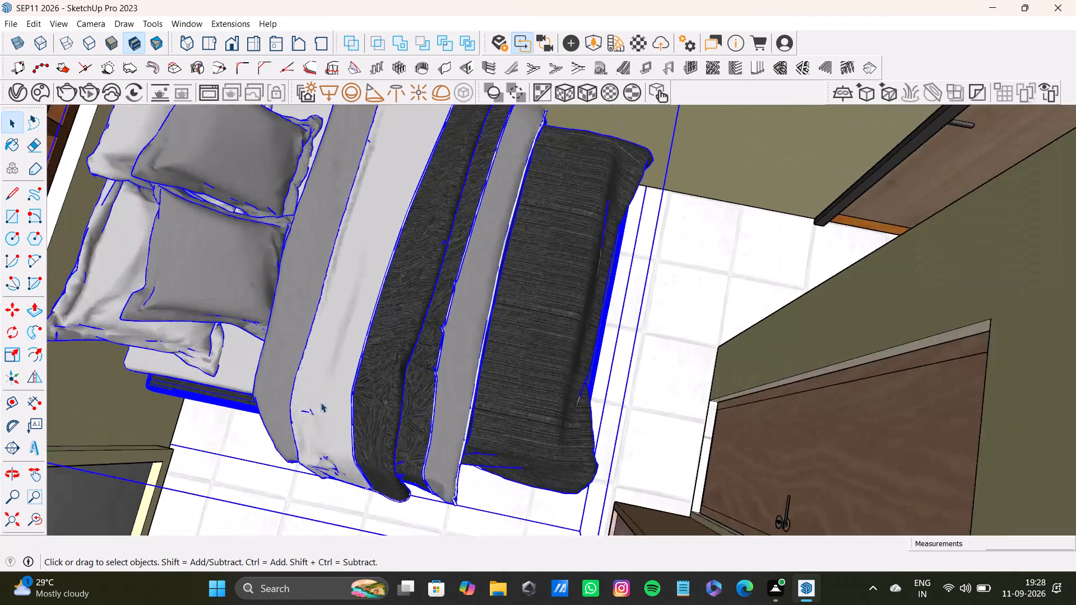
pyautogui.moveTo(308, 411); pyautogui.dragTo(373, 186, button='middle')
pyautogui.middleClick(416, 250)
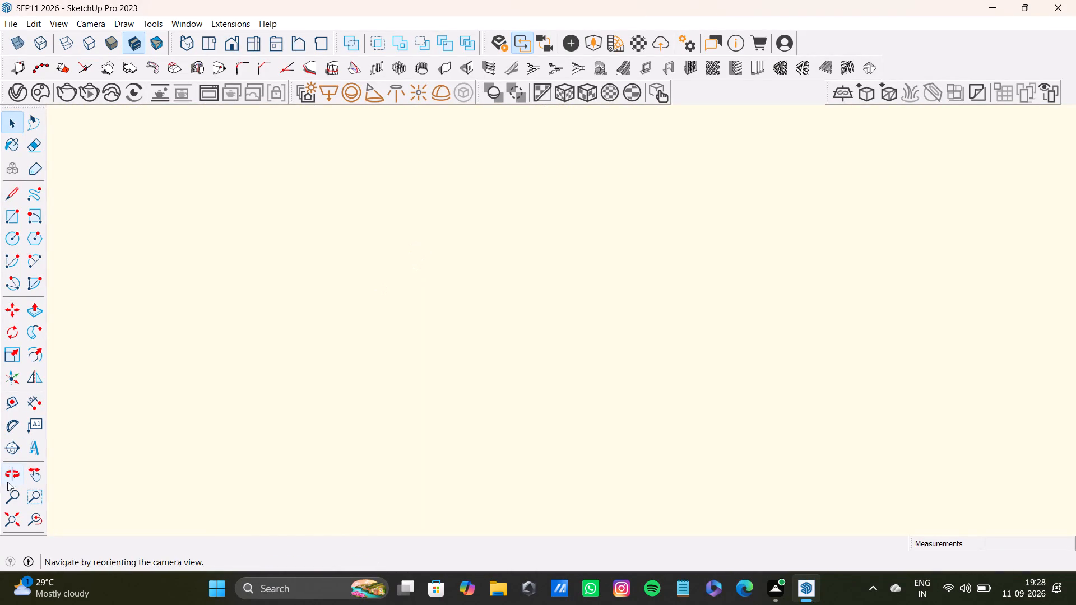
pyautogui.click(29, 518)
pyautogui.moveTo(445, 456); pyautogui.dragTo(362, 471, button='middle')
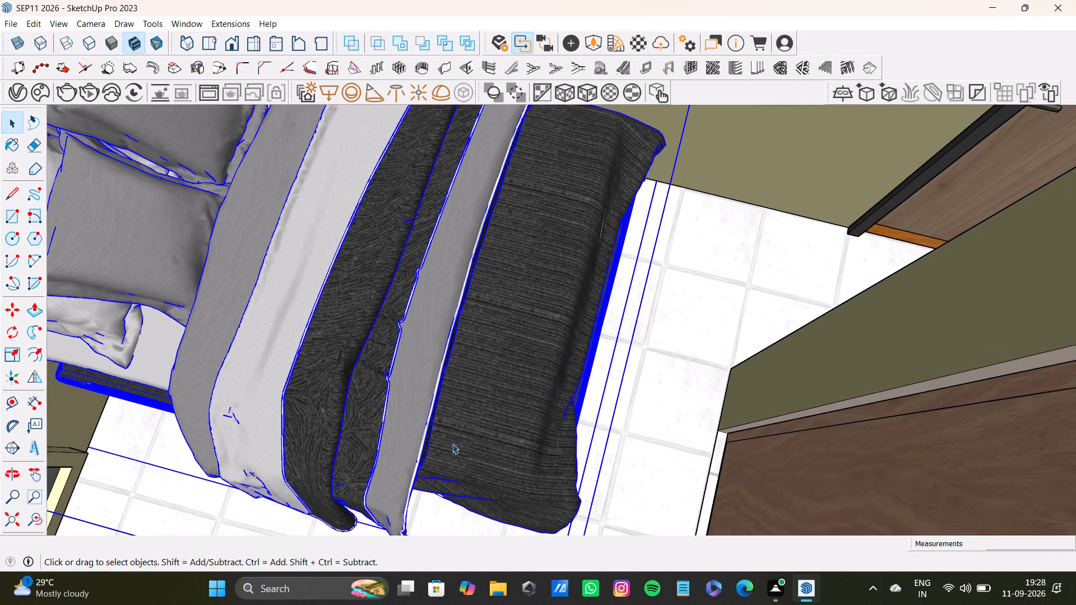
pyautogui.moveTo(454, 442); pyautogui.dragTo(602, 260, button='middle')
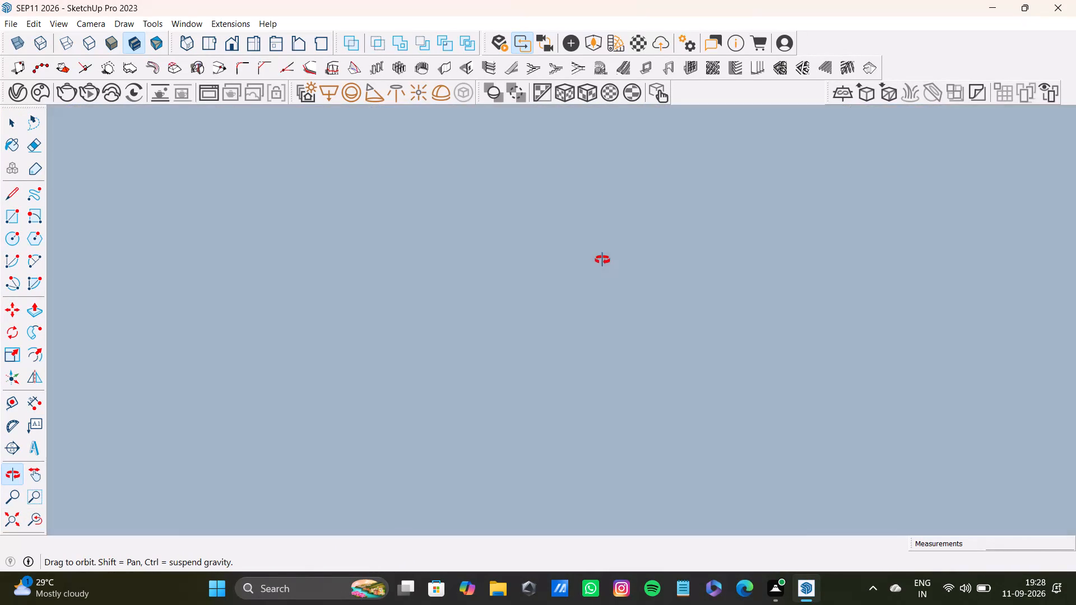
pyautogui.moveTo(602, 260); pyautogui.dragTo(593, 333, button='middle')
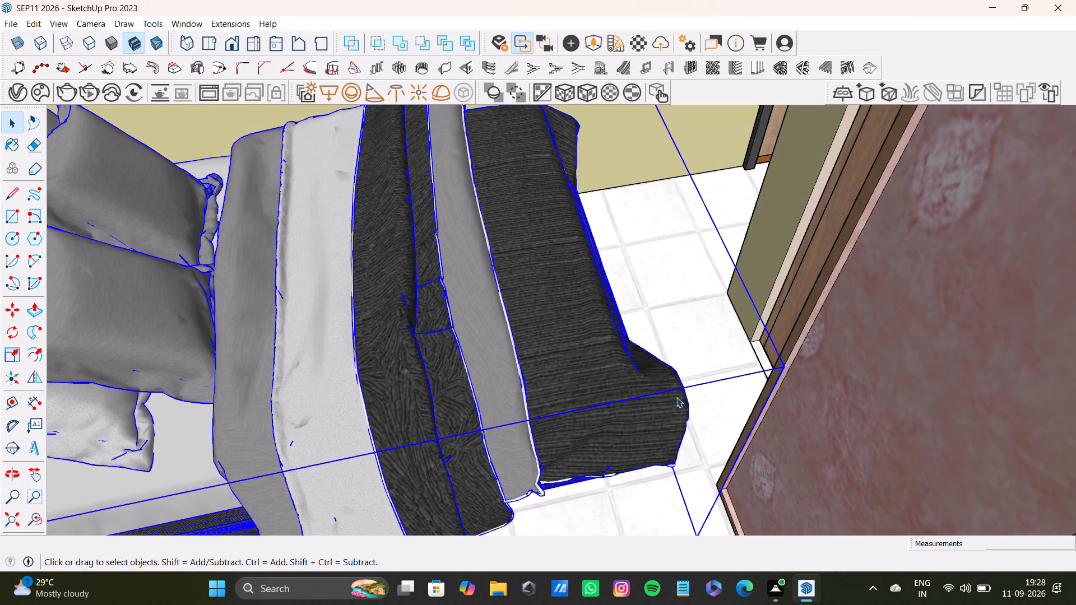
# Scale the bed by about 0.9 along the green axis, shortening it from its foot end.
pyautogui.scroll(-7, 673, 402)
pyautogui.moveTo(657, 392); pyautogui.dragTo(541, 442, button='middle')
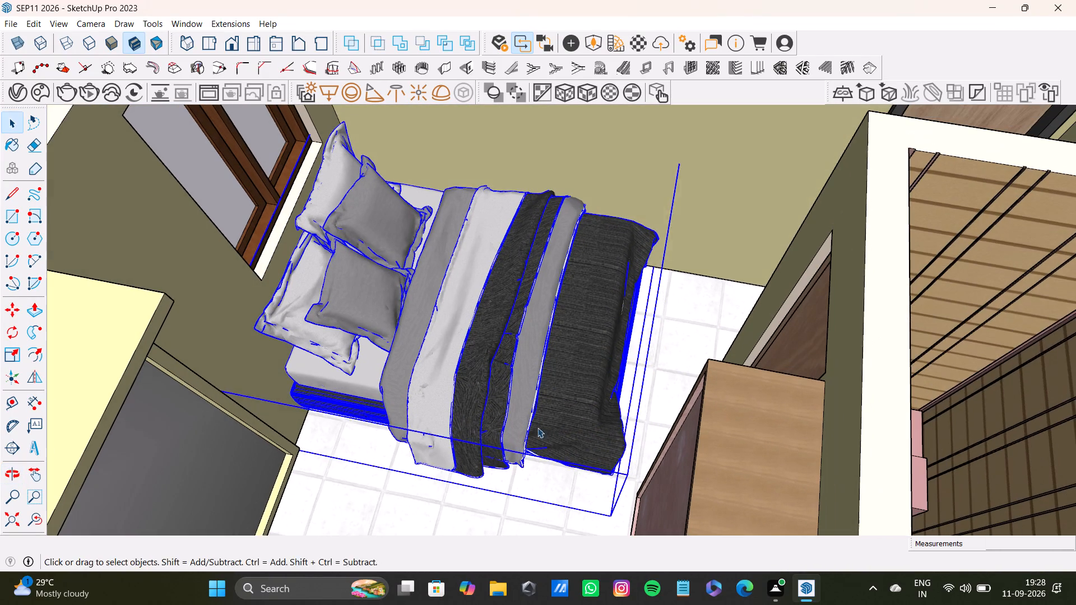
pyautogui.press('s')
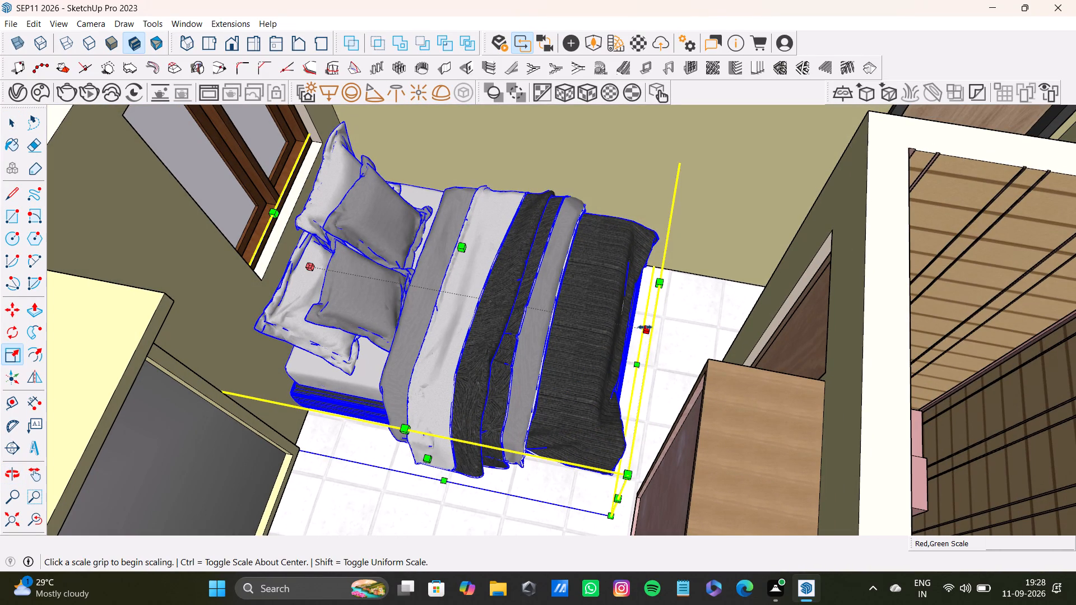
pyautogui.moveTo(646, 327); pyautogui.dragTo(619, 323)
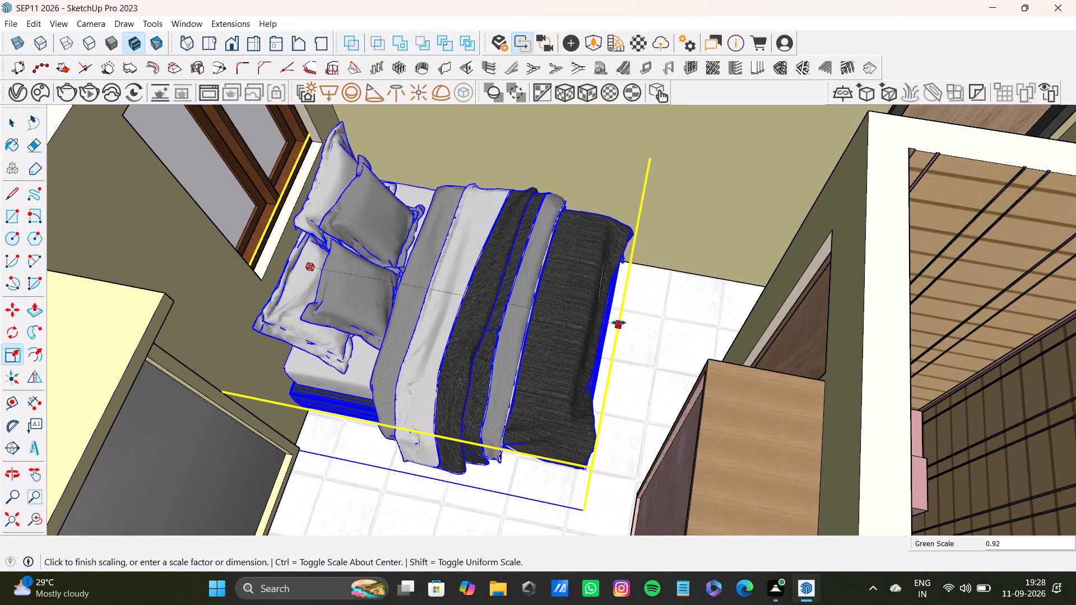
pyautogui.moveTo(619, 323); pyautogui.dragTo(611, 323)
pyautogui.press('space')
pyautogui.scroll(-8, 572, 342)
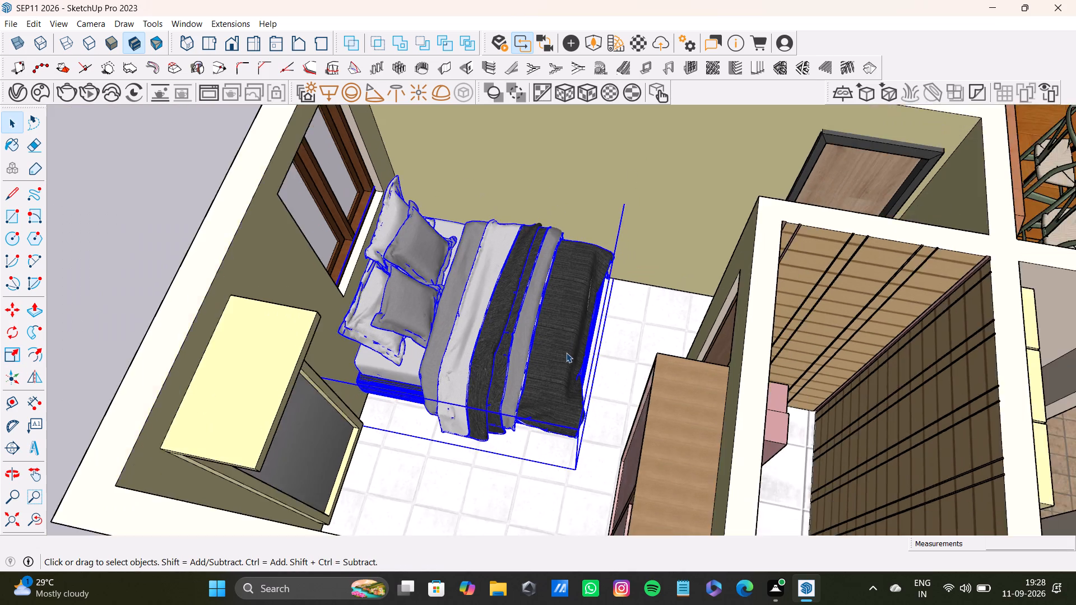
pyautogui.scroll(-4, 566, 352)
pyautogui.click(246, 227)
# Copy the bed from the bottom corner of its headboard-end leg into the adjacent bedroom with the blue wardrobe, about 9' 4" away.
pyautogui.scroll(4, 433, 264)
pyautogui.moveTo(475, 319); pyautogui.dragTo(437, 372, button='middle')
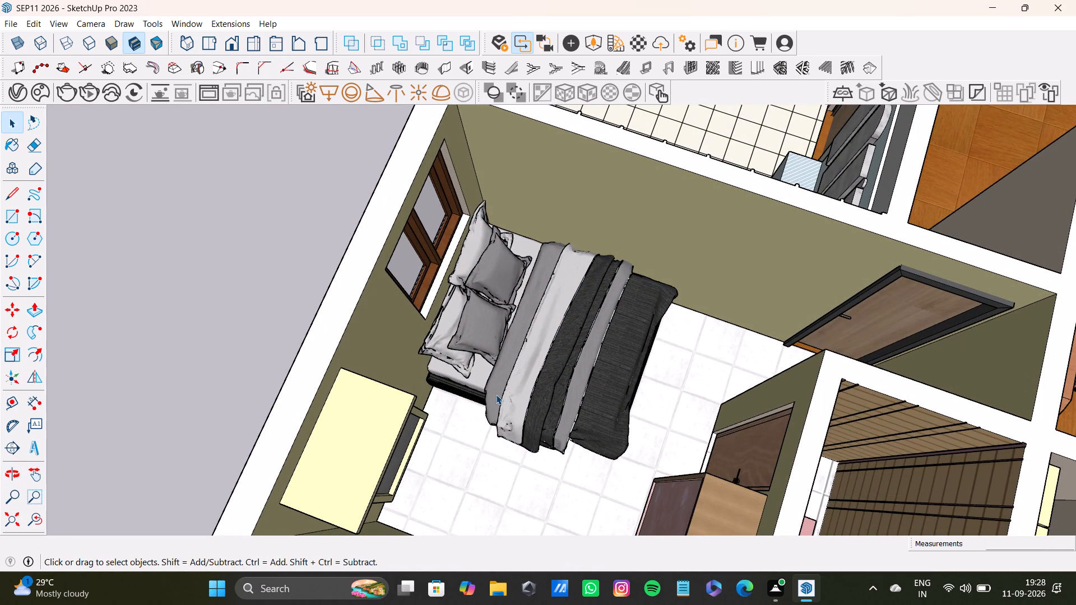
pyautogui.scroll(12, 493, 404)
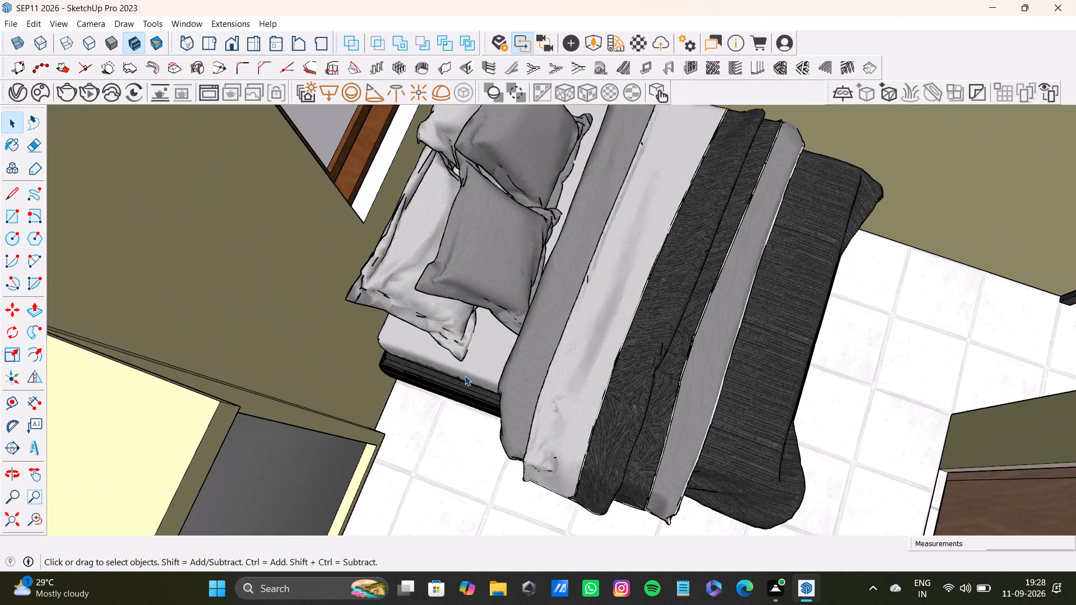
pyautogui.scroll(4, 465, 375)
pyautogui.moveTo(466, 367); pyautogui.dragTo(489, 194, button='middle')
pyautogui.scroll(3, 450, 300)
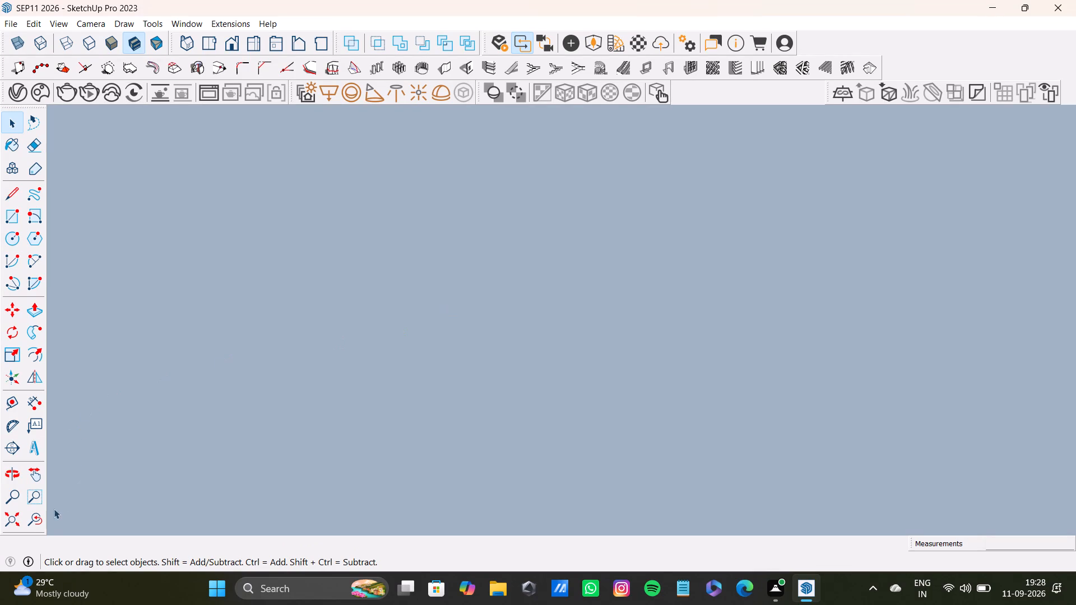
pyautogui.moveTo(36, 529); pyautogui.dragTo(36, 524)
pyautogui.click(6, 528)
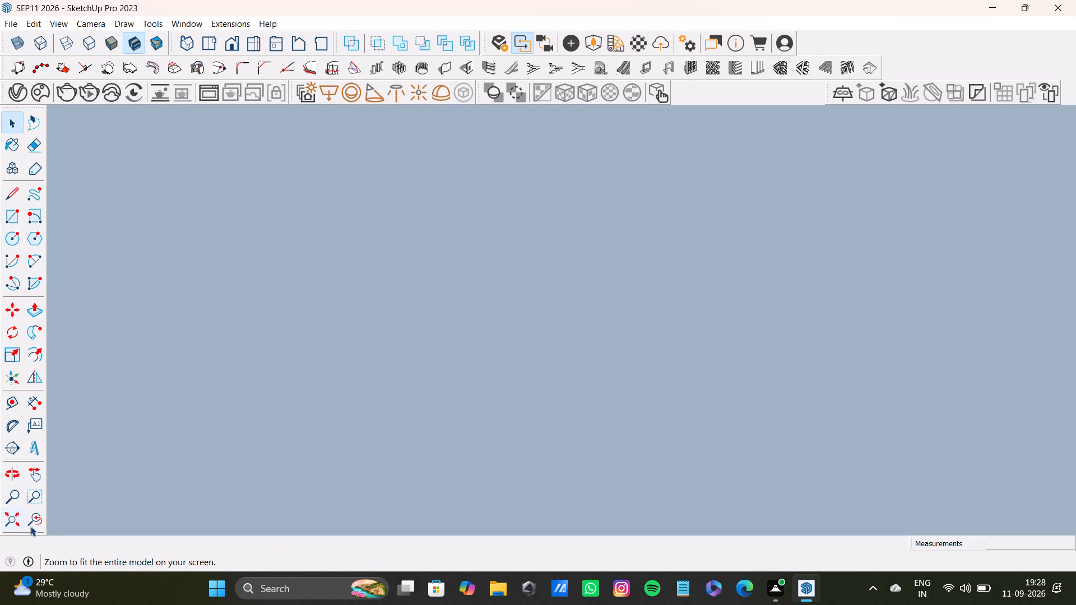
pyautogui.keyDown('shift'); pyautogui.moveTo(379, 310); pyautogui.dragTo(380, 422, button='middle'); pyautogui.keyUp('shift')
pyautogui.keyDown('shift'); pyautogui.scroll(-1, 380, 423); pyautogui.keyUp('shift')
pyautogui.scroll(5, 386, 422)
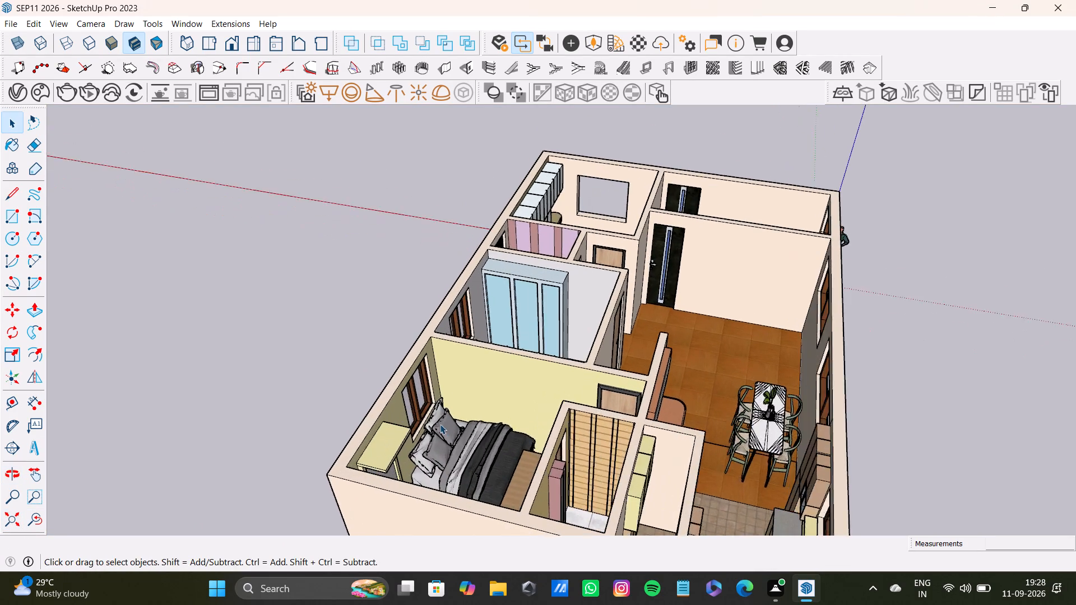
pyautogui.scroll(10, 440, 424)
pyautogui.moveTo(435, 457); pyautogui.dragTo(430, 378, button='middle')
pyautogui.scroll(2, 428, 383)
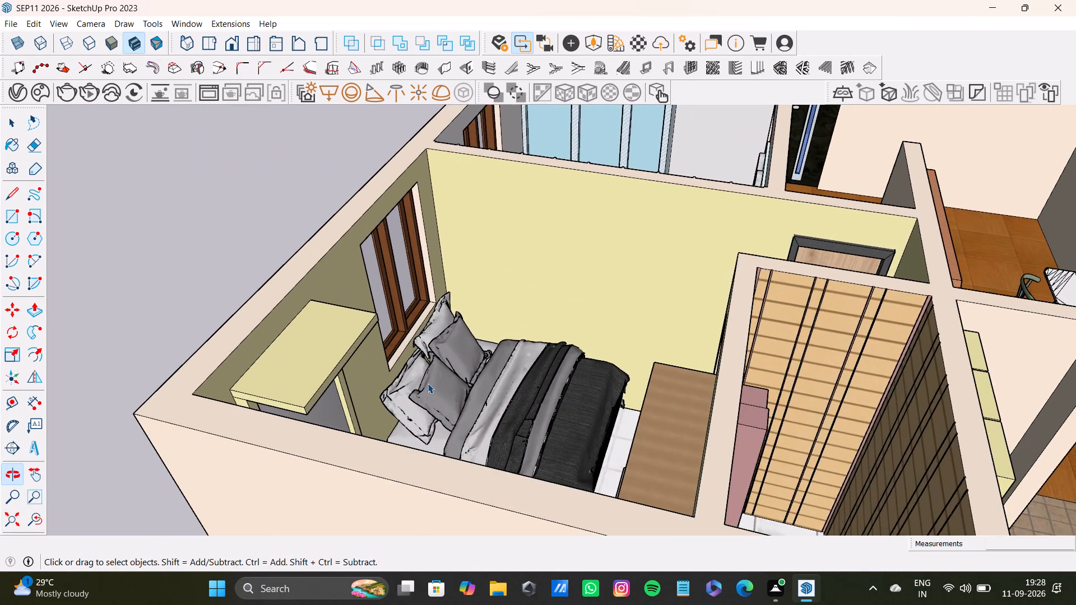
pyautogui.scroll(9, 428, 383)
pyautogui.moveTo(412, 464); pyautogui.dragTo(392, 329, button='middle')
pyautogui.scroll(2, 389, 424)
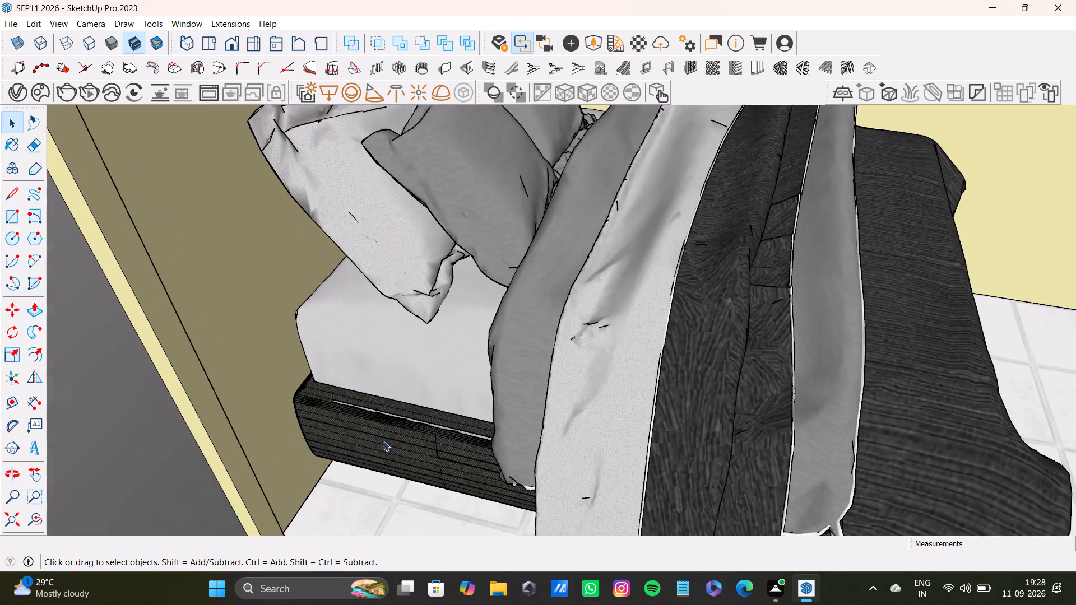
pyautogui.scroll(12, 383, 441)
pyautogui.moveTo(375, 466); pyautogui.dragTo(427, 295, button='middle')
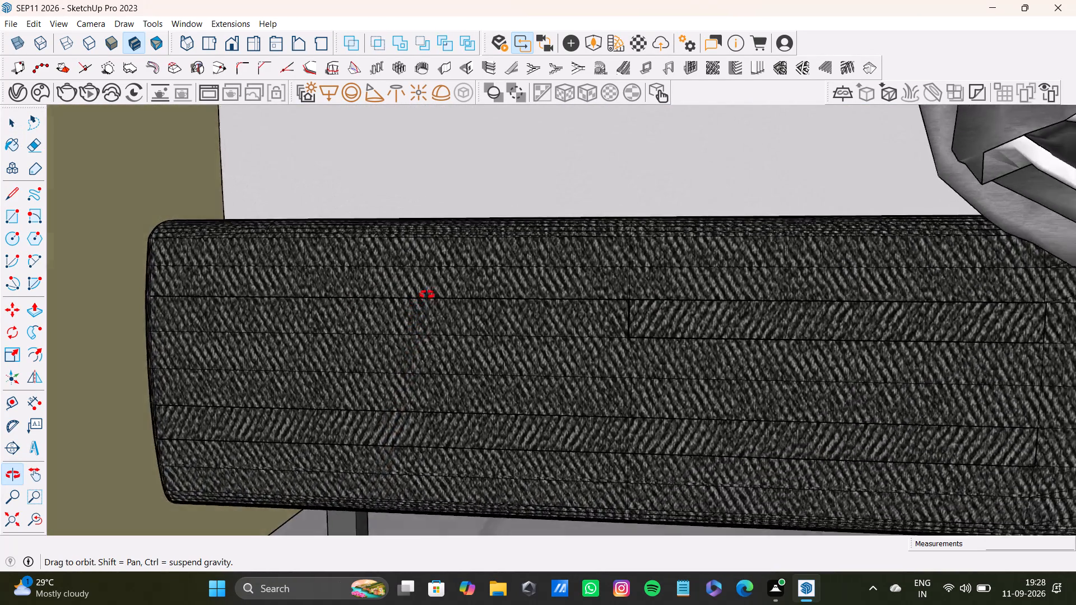
pyautogui.moveTo(427, 295); pyautogui.dragTo(423, 327, button='middle')
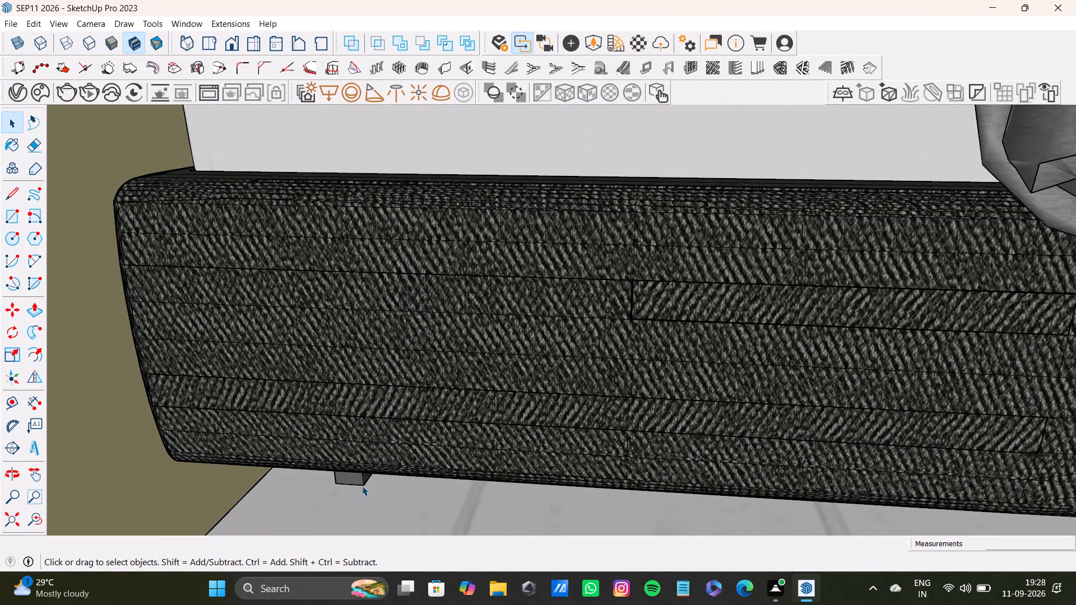
pyautogui.click(362, 486)
pyautogui.press('m')
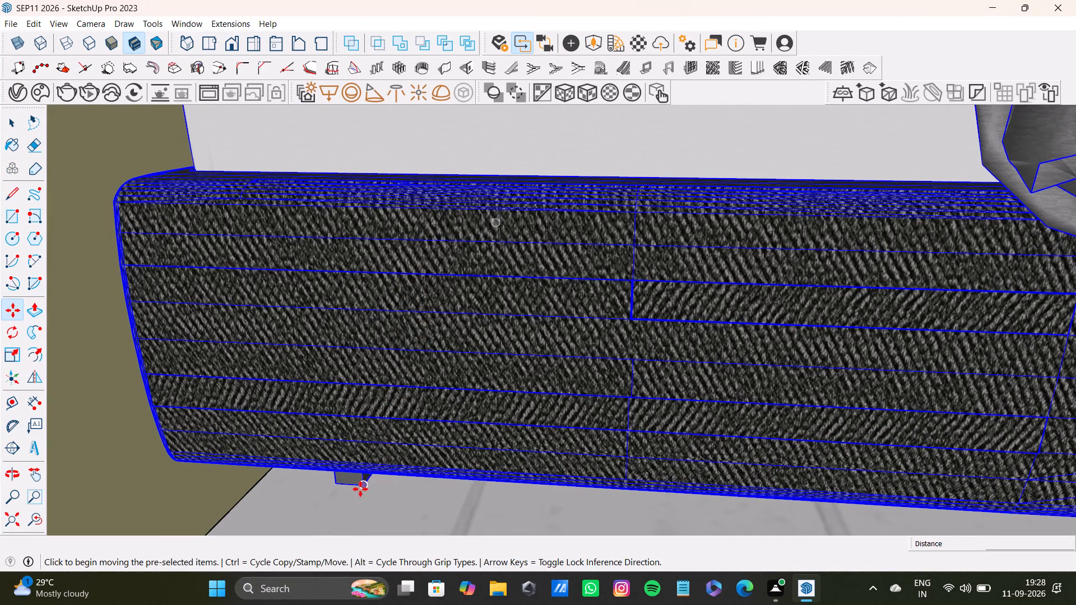
pyautogui.click(360, 489)
pyautogui.scroll(-4, 382, 411)
pyautogui.scroll(-7, 419, 361)
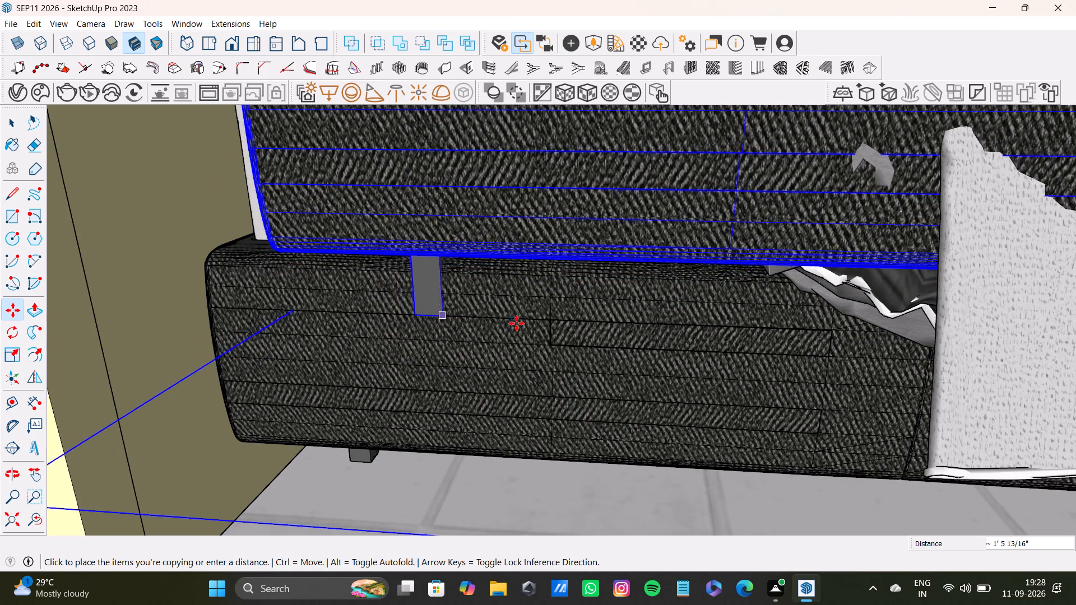
pyautogui.scroll(-2, 493, 327)
pyautogui.keyDown('shift'); pyautogui.moveTo(478, 327); pyautogui.dragTo(385, 545, button='middle'); pyautogui.keyUp('shift')
pyautogui.scroll(-5, 396, 337)
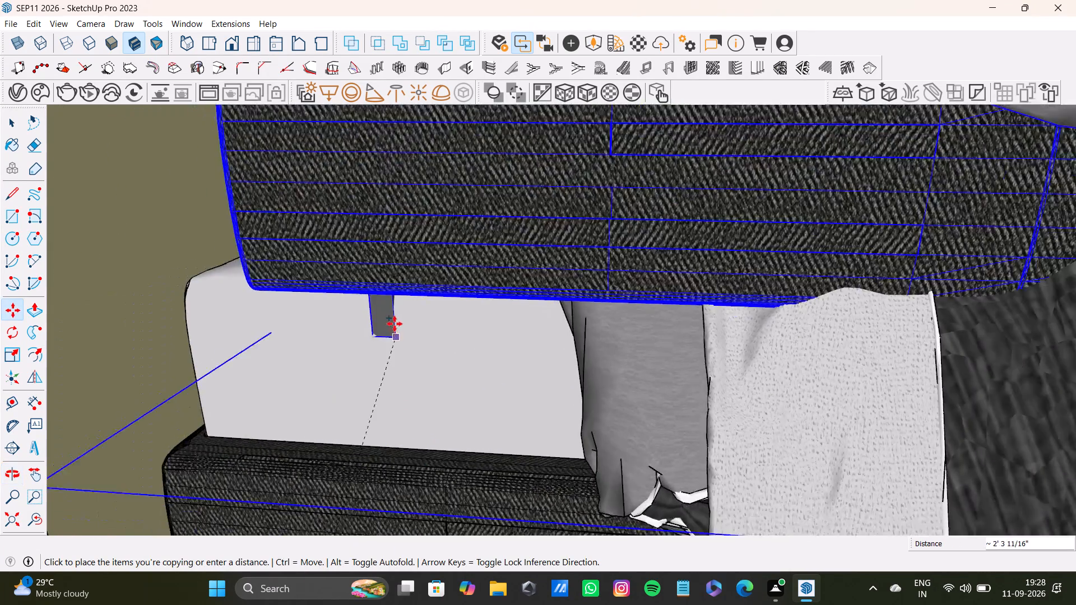
pyautogui.scroll(-19, 395, 324)
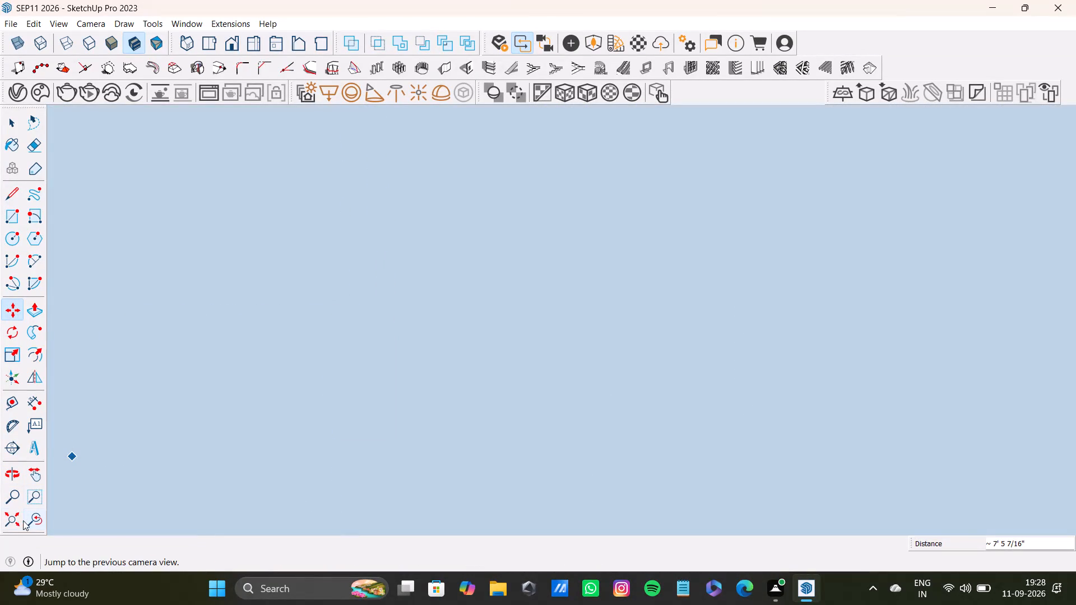
pyautogui.click(16, 521)
pyautogui.moveTo(423, 248); pyautogui.dragTo(381, 570, button='middle')
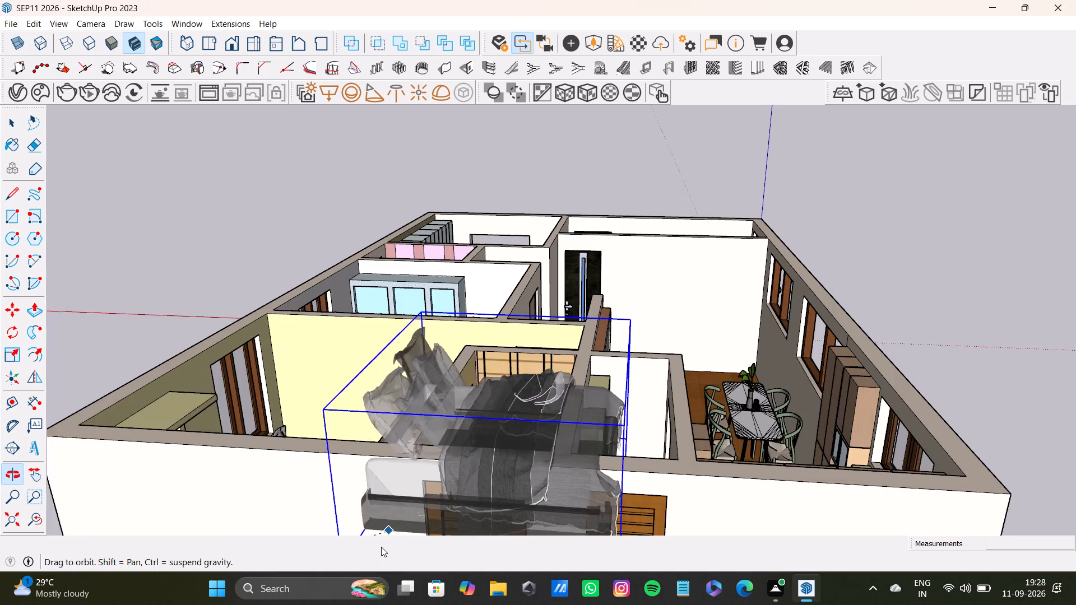
pyautogui.scroll(6, 397, 423)
pyautogui.moveTo(393, 364); pyautogui.dragTo(332, 575, button='middle')
pyautogui.scroll(5, 341, 405)
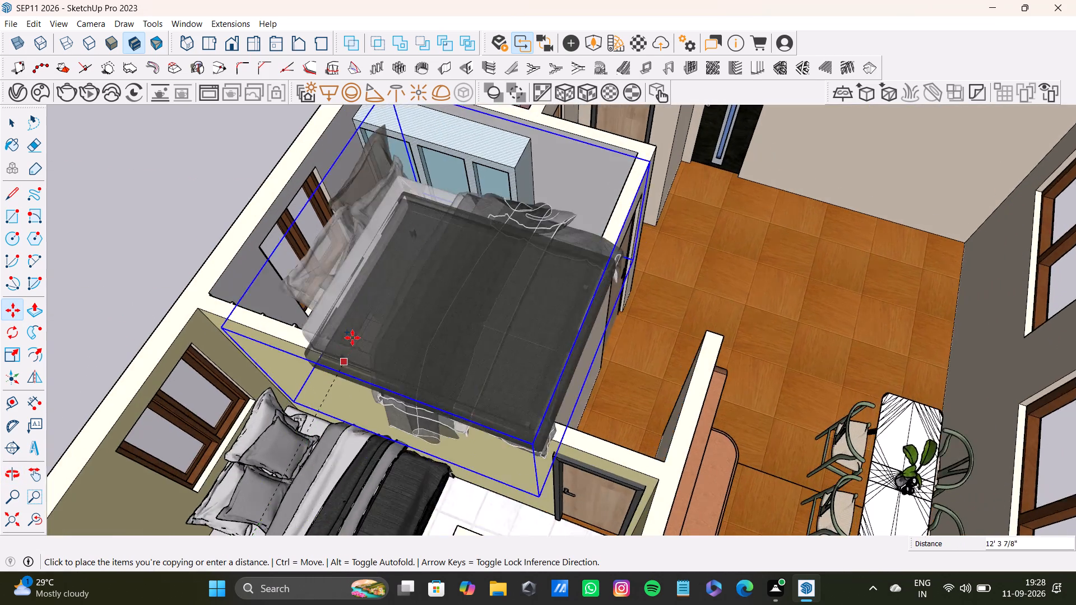
pyautogui.scroll(6, 353, 338)
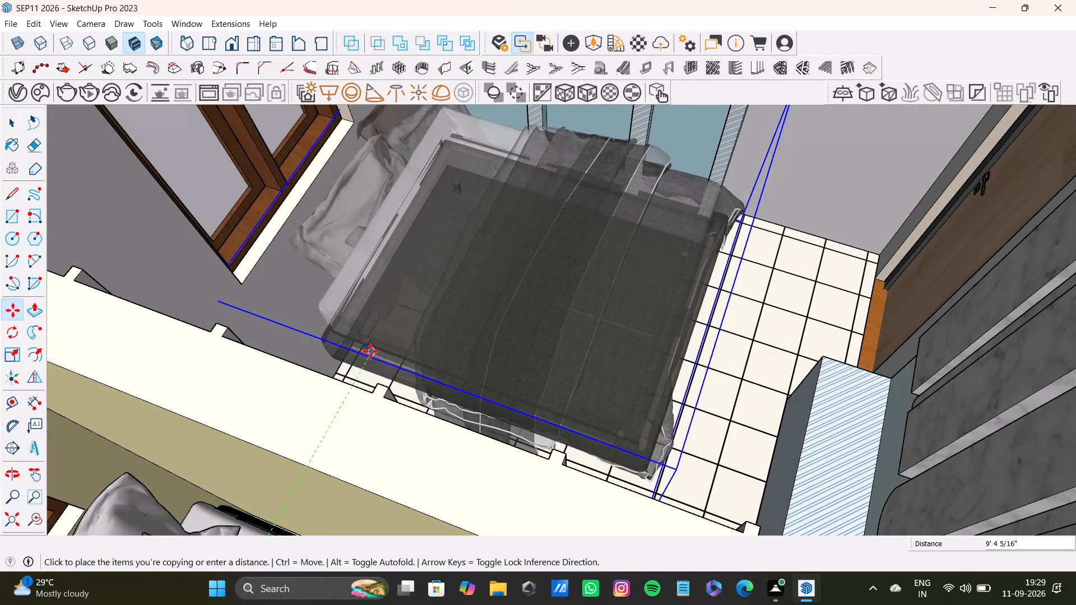
pyautogui.click(367, 353)
# Move the copied bed about 1' 8 1/2" away from the blue wardrobe, keeping its headboard end along the window wall.
pyautogui.moveTo(442, 337); pyautogui.dragTo(360, 337, button='middle')
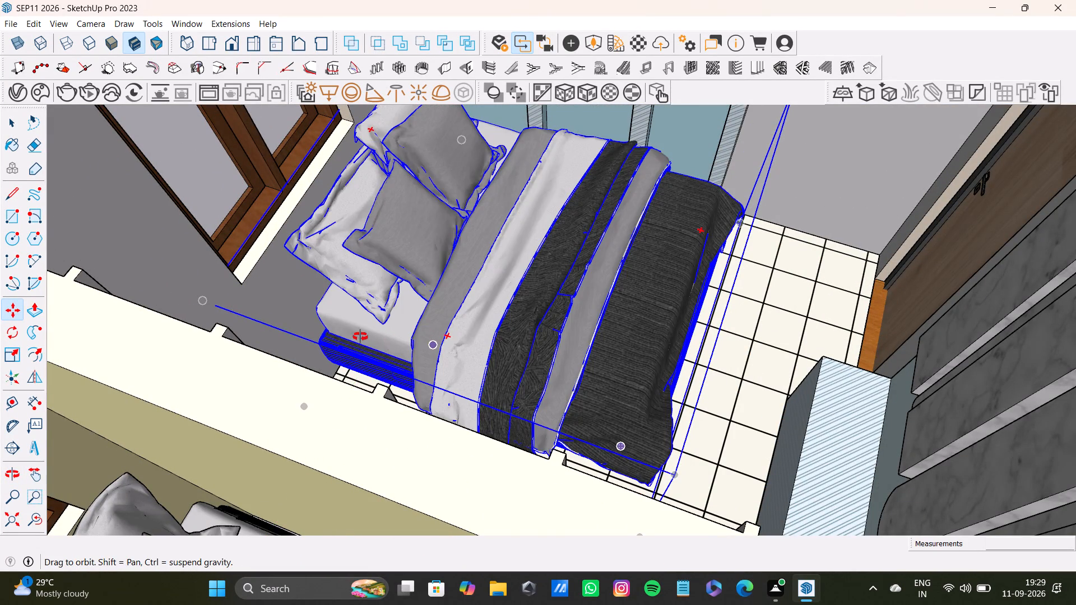
pyautogui.moveTo(360, 337); pyautogui.dragTo(292, 333, button='middle')
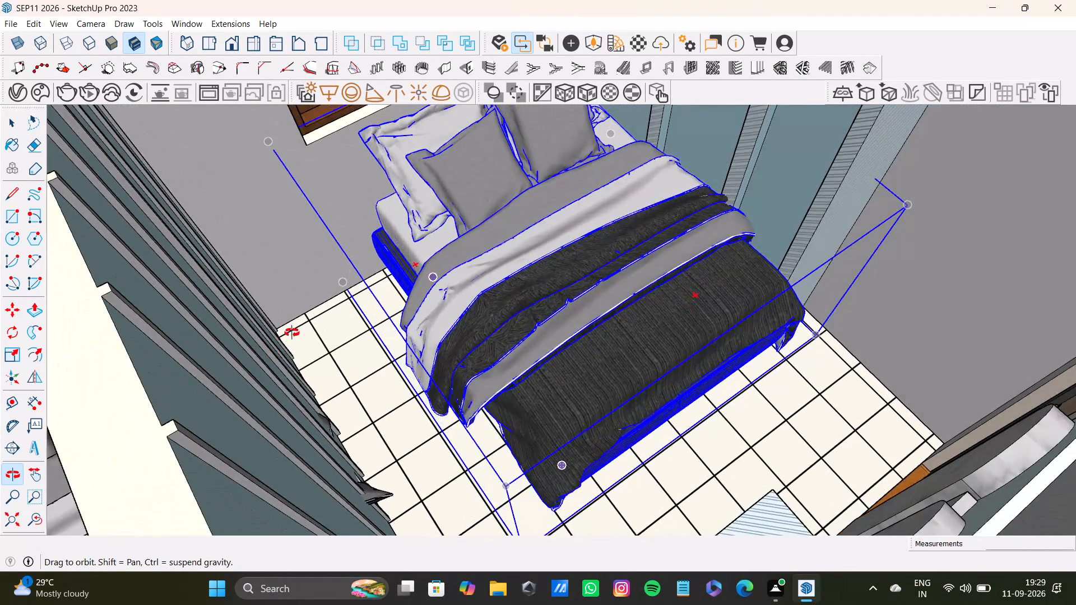
pyautogui.moveTo(292, 333); pyautogui.dragTo(277, 476, button='middle')
pyautogui.scroll(-11, 320, 387)
pyautogui.moveTo(364, 387); pyautogui.dragTo(499, 447, button='middle')
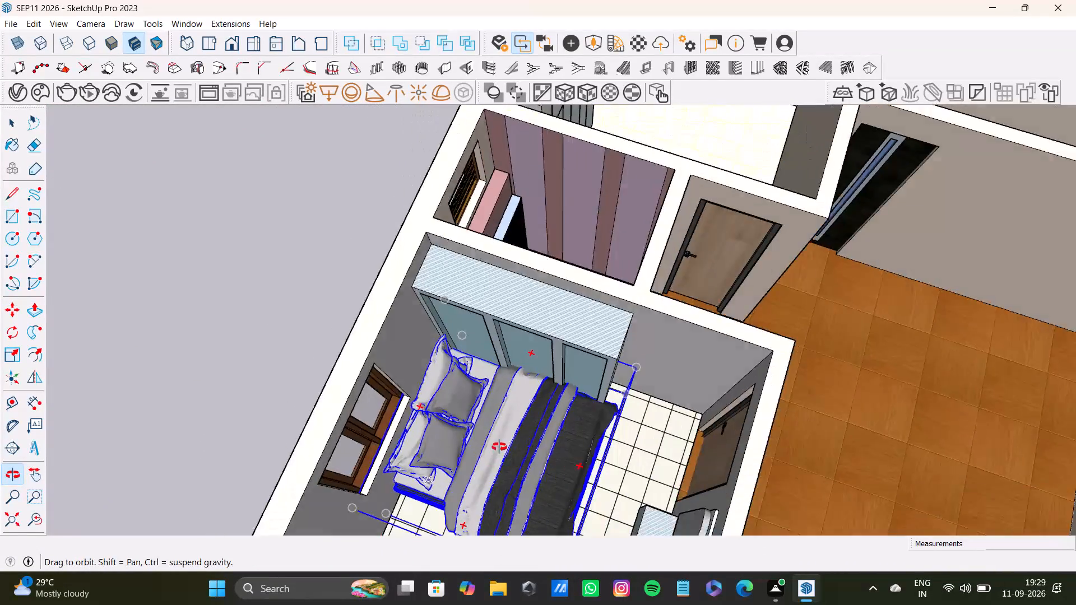
pyautogui.moveTo(499, 447); pyautogui.dragTo(420, 396, button='middle')
pyautogui.scroll(3, 324, 445)
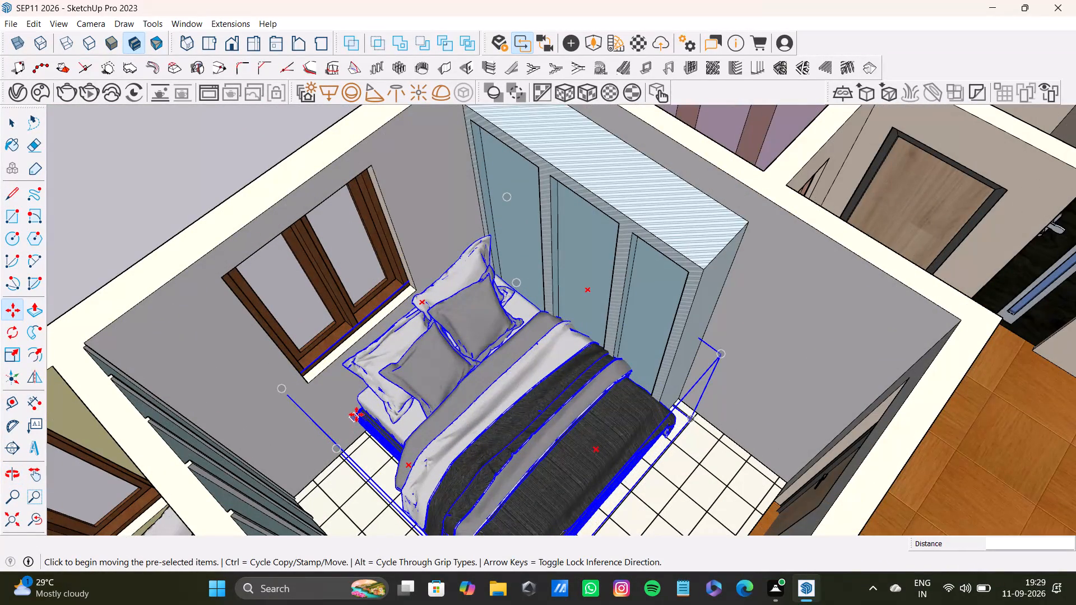
pyautogui.click(356, 415)
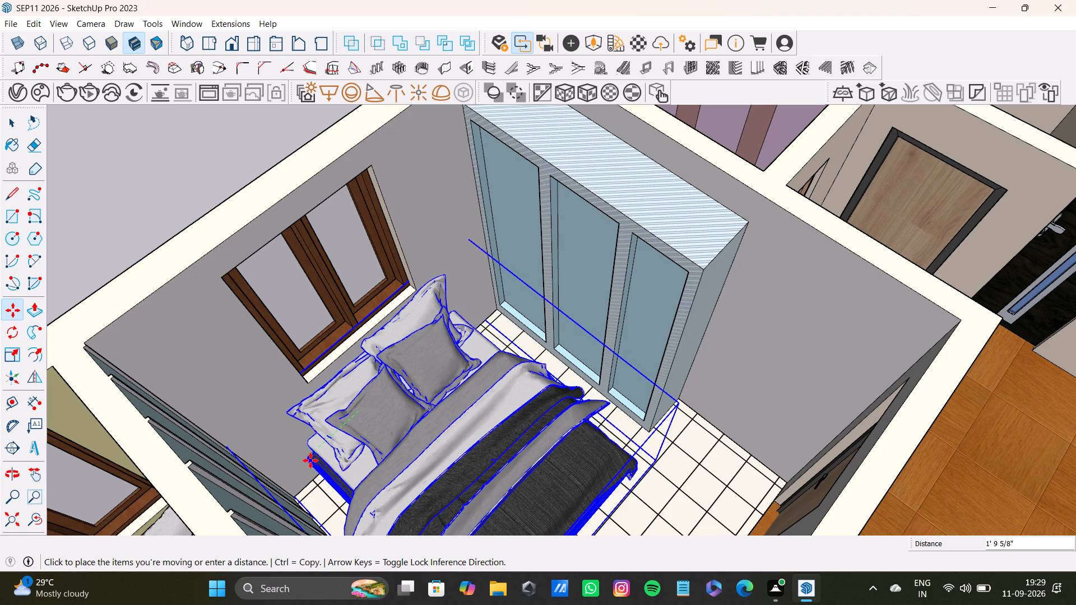
pyautogui.click(316, 459)
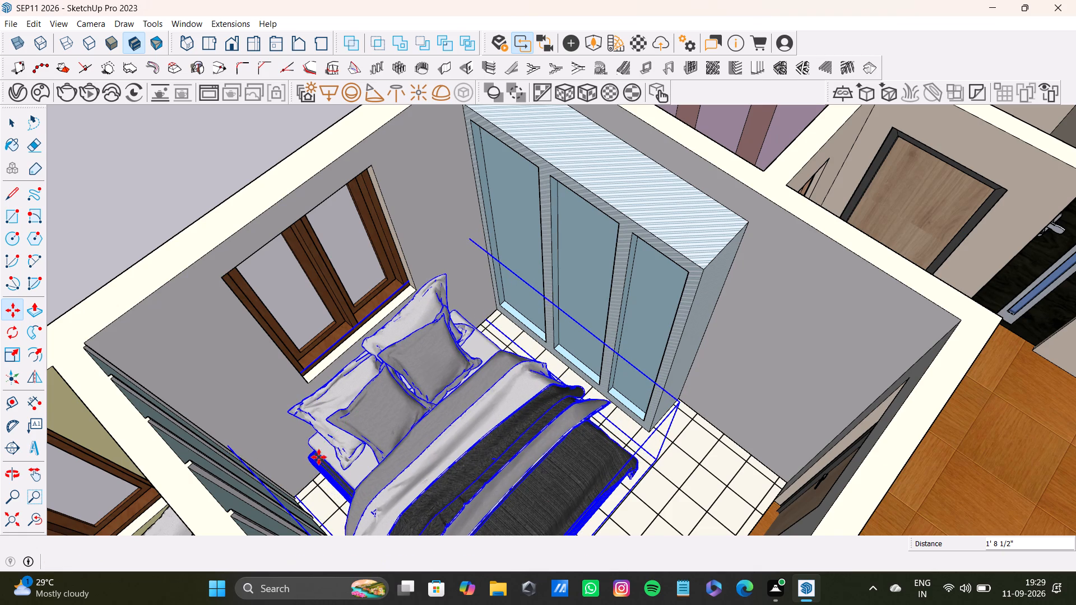
# Scale the copied bed by about 1.05 along the green axis, lengthening it towards its foot end.
pyautogui.scroll(-5, 320, 457)
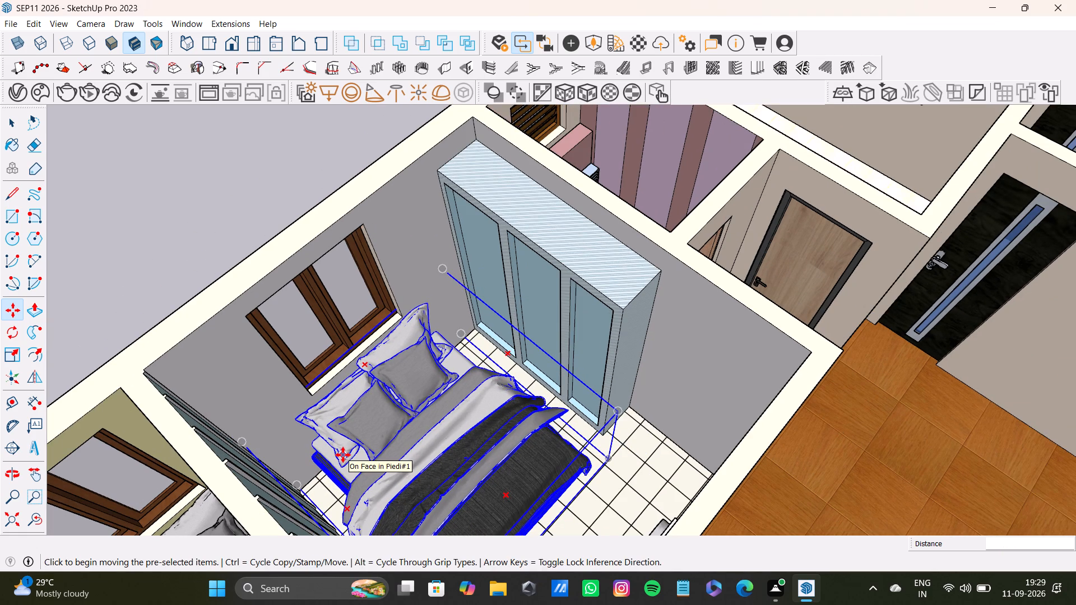
pyautogui.scroll(-7, 354, 459)
pyautogui.keyDown('shift'); pyautogui.moveTo(377, 454); pyautogui.dragTo(378, 448, button='middle'); pyautogui.keyUp('shift')
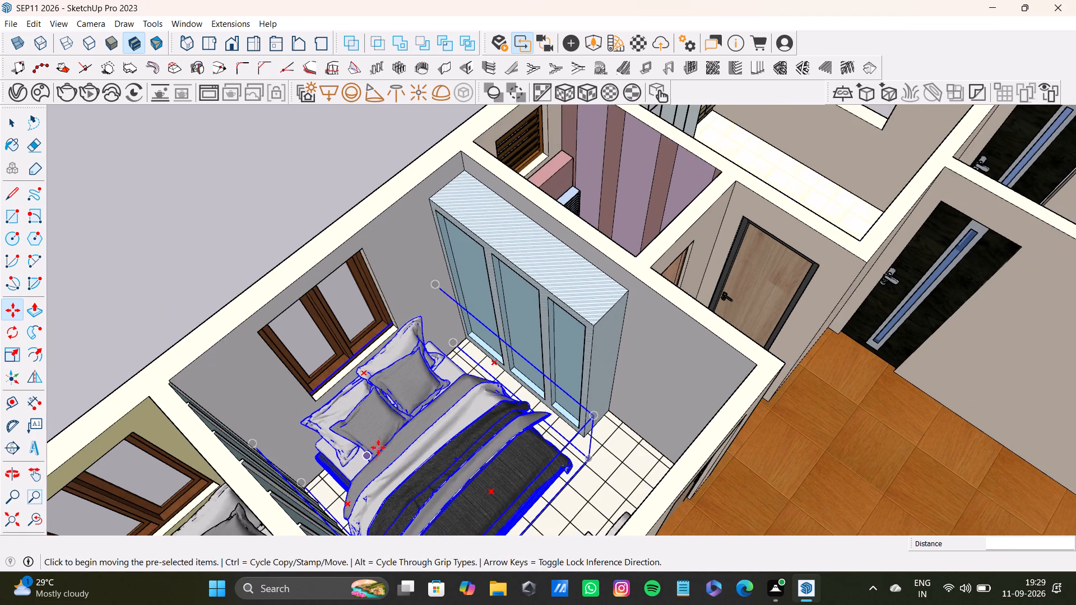
pyautogui.keyDown('shift'); pyautogui.moveTo(378, 448); pyautogui.dragTo(401, 353, button='middle'); pyautogui.keyUp('shift')
pyautogui.scroll(-3, 456, 407)
pyautogui.moveTo(457, 408); pyautogui.dragTo(576, 460, button='middle')
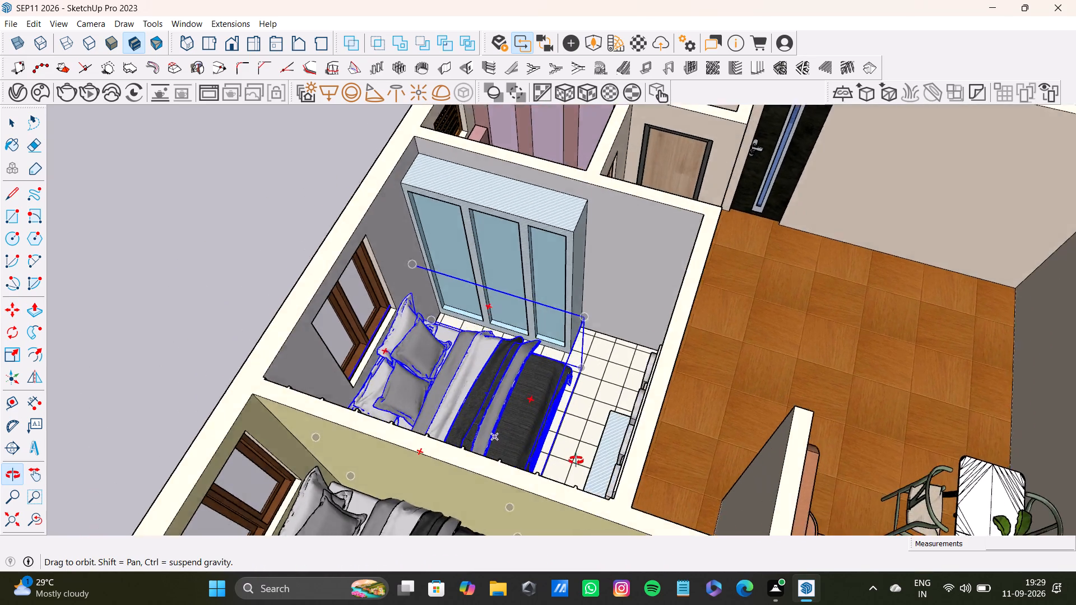
pyautogui.moveTo(576, 460); pyautogui.dragTo(400, 488, button='middle')
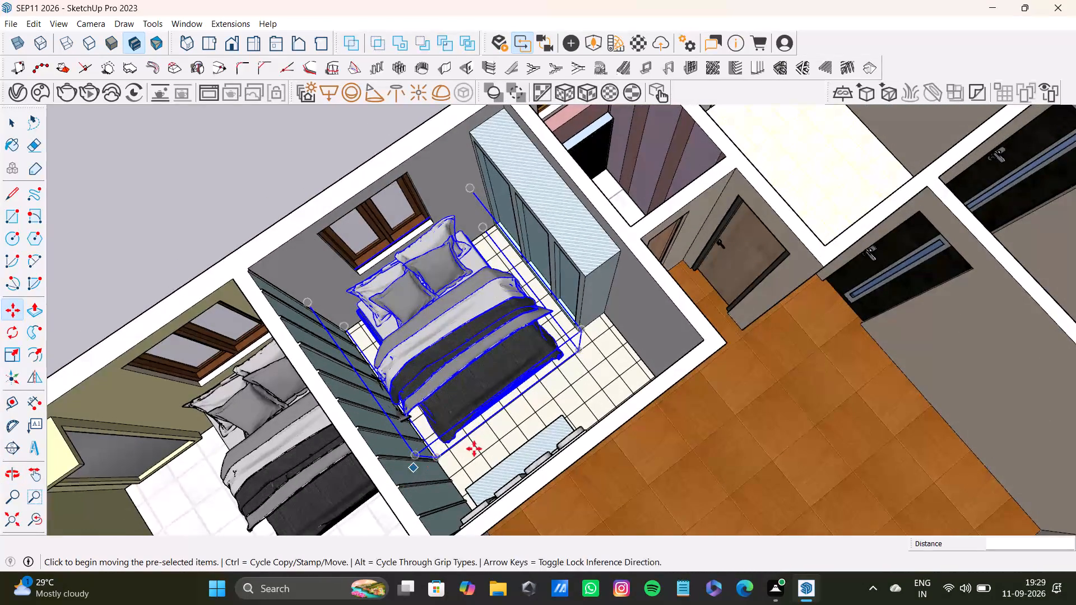
pyautogui.press('s')
pyautogui.moveTo(505, 398); pyautogui.dragTo(513, 407)
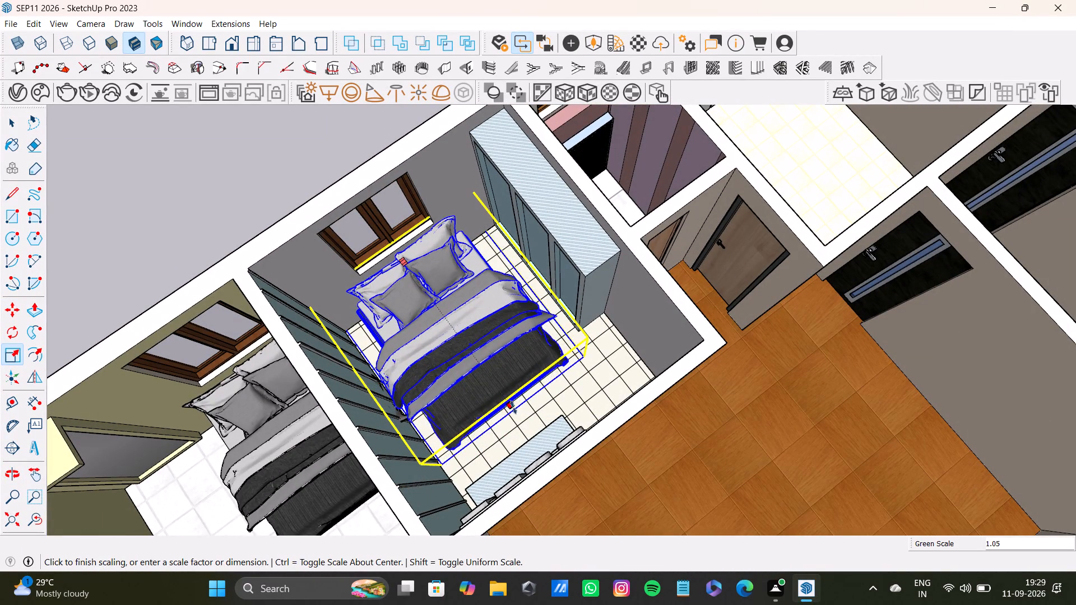
pyautogui.moveTo(513, 407); pyautogui.dragTo(516, 411)
pyautogui.press('space')
pyautogui.scroll(-4, 516, 409)
pyautogui.click(343, 197)
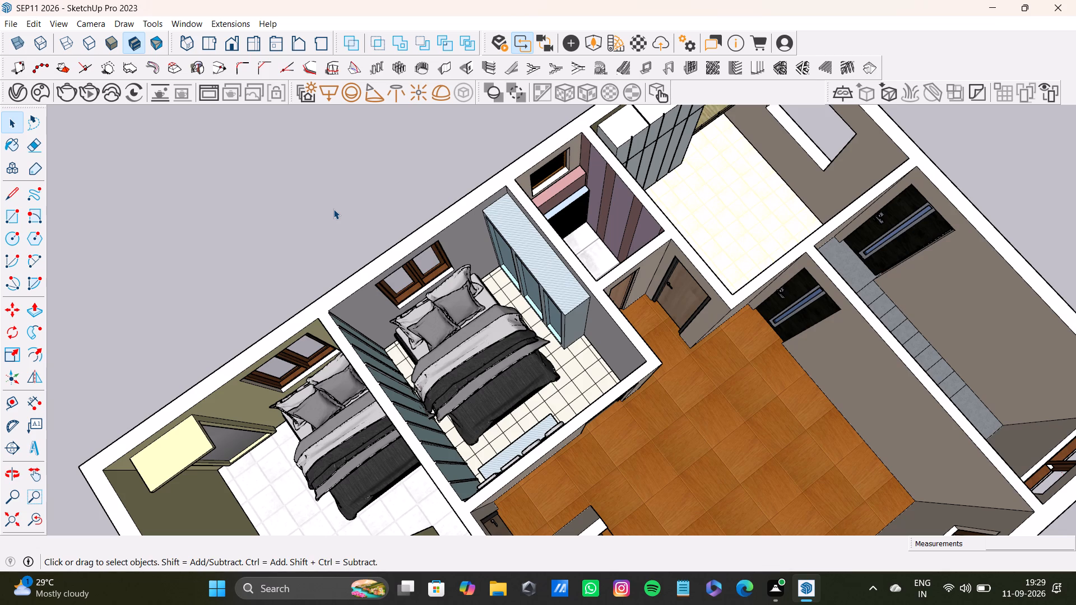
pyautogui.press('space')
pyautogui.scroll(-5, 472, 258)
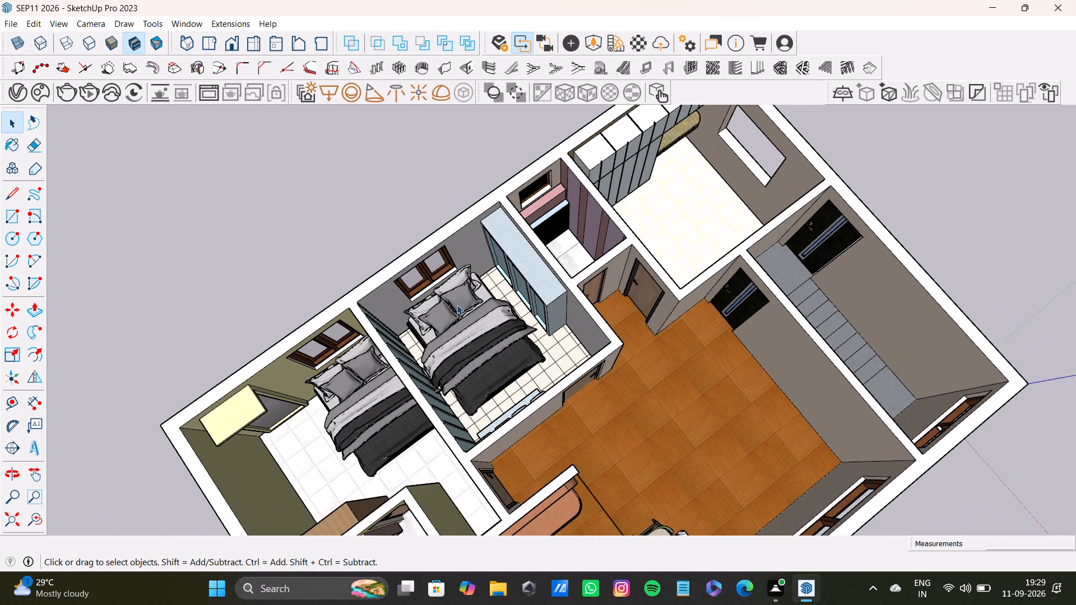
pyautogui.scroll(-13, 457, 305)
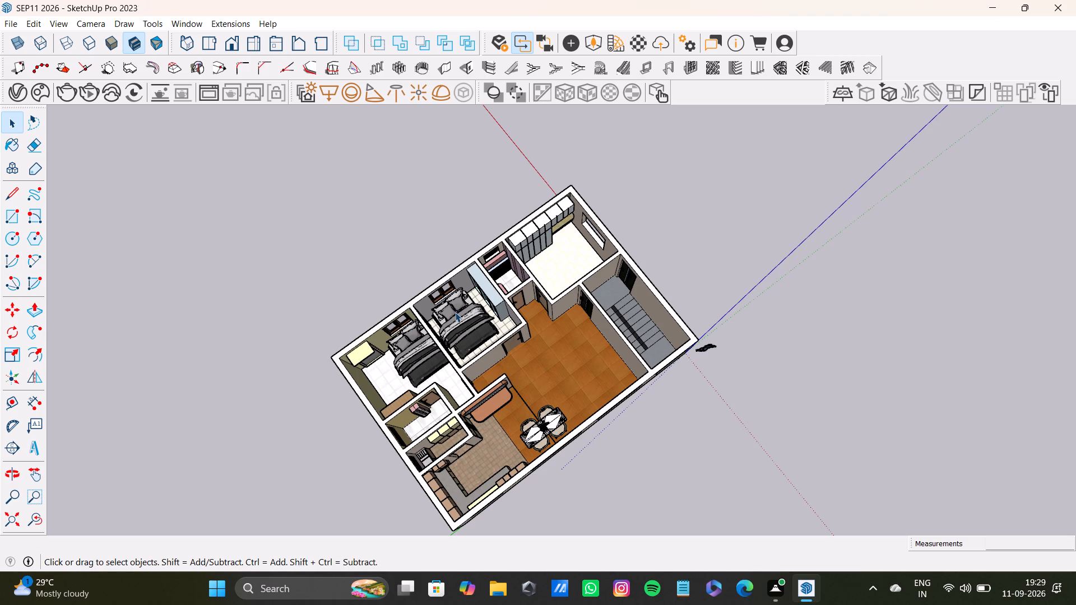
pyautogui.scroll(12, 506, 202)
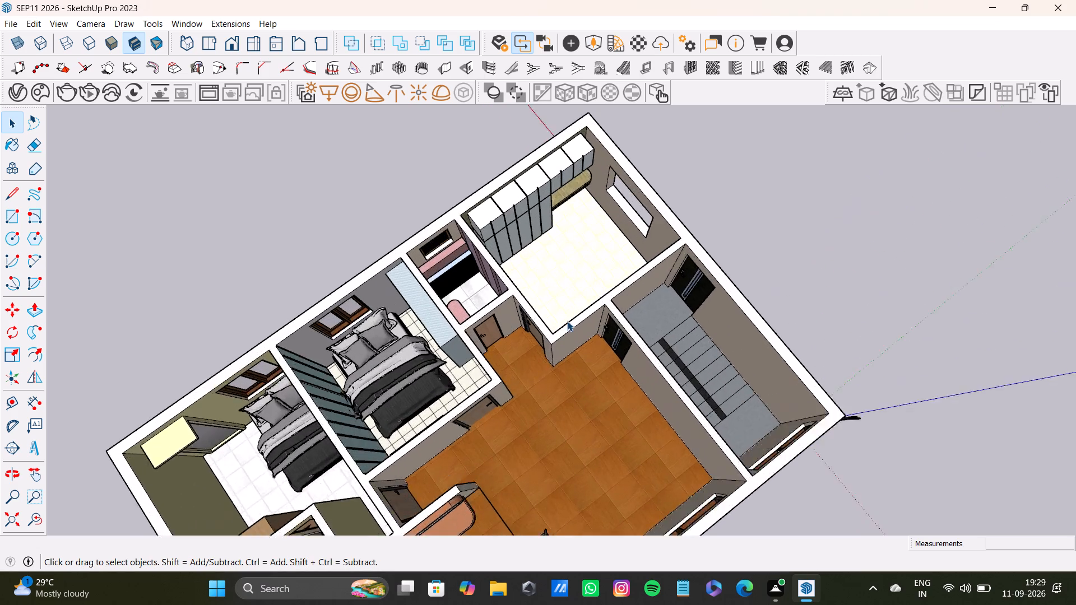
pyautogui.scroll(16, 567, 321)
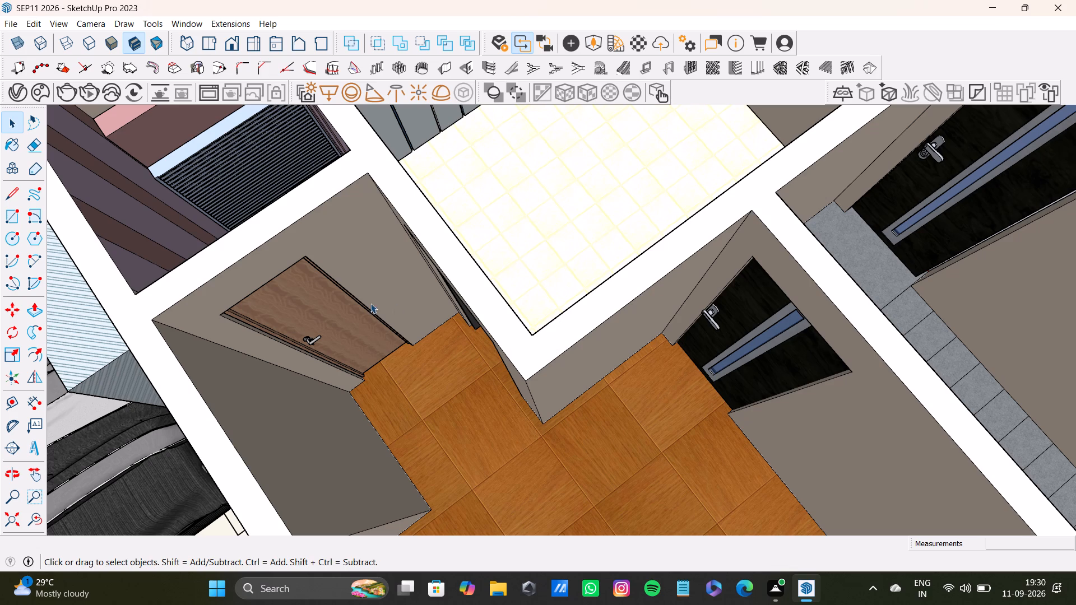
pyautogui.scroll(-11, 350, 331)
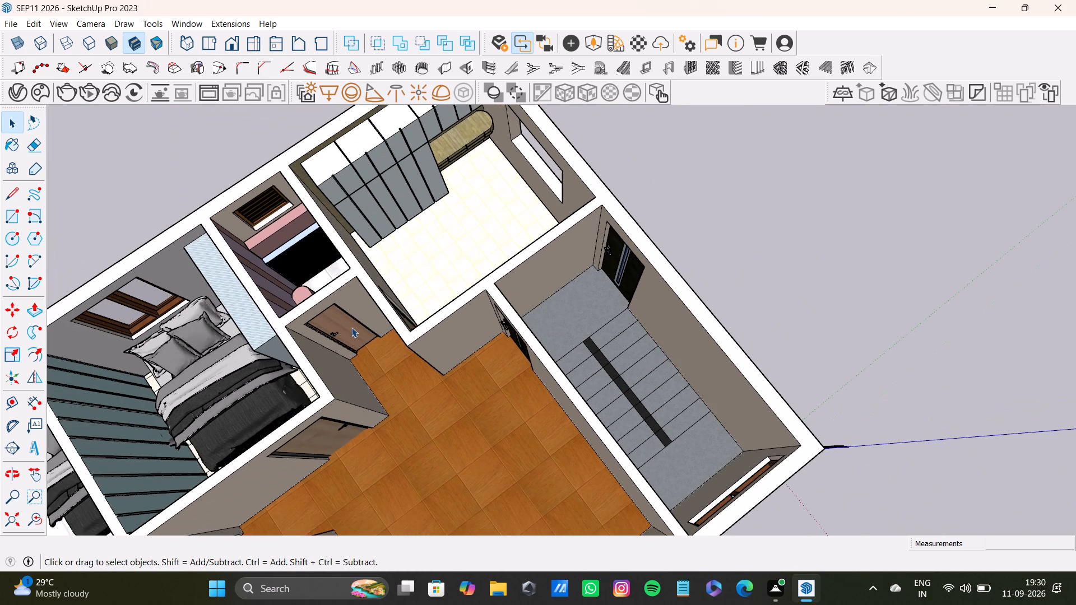
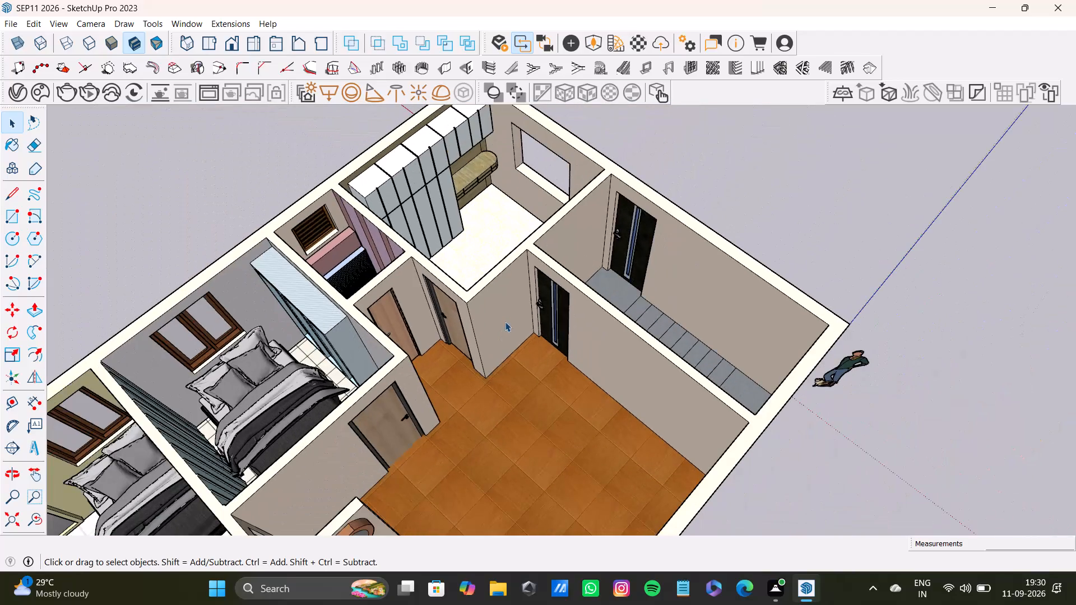
# Look over the furnished bedrooms and the remaining rooms of the house from above.
pyautogui.keyDown('shift'); pyautogui.moveTo(349, 347); pyautogui.dragTo(474, 254, button='middle'); pyautogui.keyUp('shift')
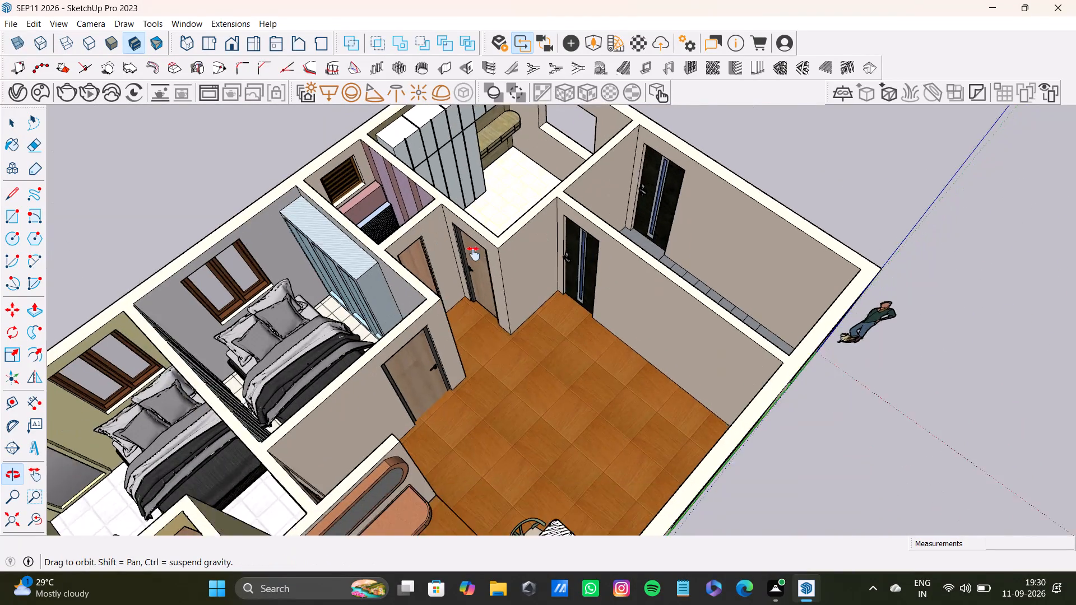
pyautogui.keyDown('shift'); pyautogui.moveTo(474, 254); pyautogui.dragTo(560, 263, button='middle'); pyautogui.keyUp('shift')
pyautogui.moveTo(511, 283); pyautogui.dragTo(281, 329, button='middle')
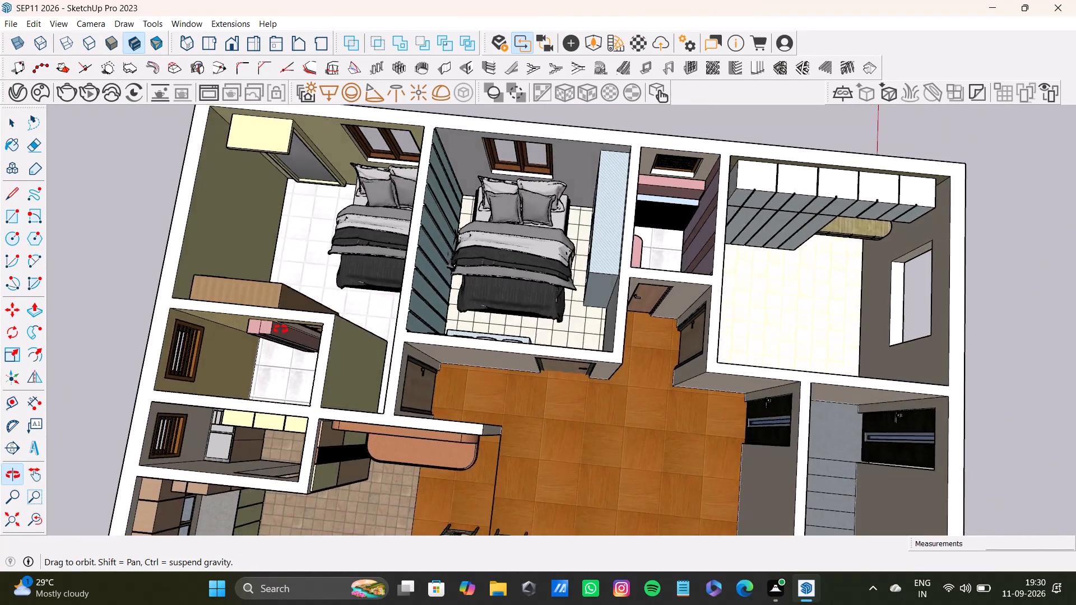
pyautogui.moveTo(281, 329); pyautogui.dragTo(293, 274, button='middle')
pyautogui.scroll(-10, 292, 291)
pyautogui.keyDown('shift'); pyautogui.moveTo(300, 309); pyautogui.dragTo(316, 235, button='middle'); pyautogui.keyUp('shift')
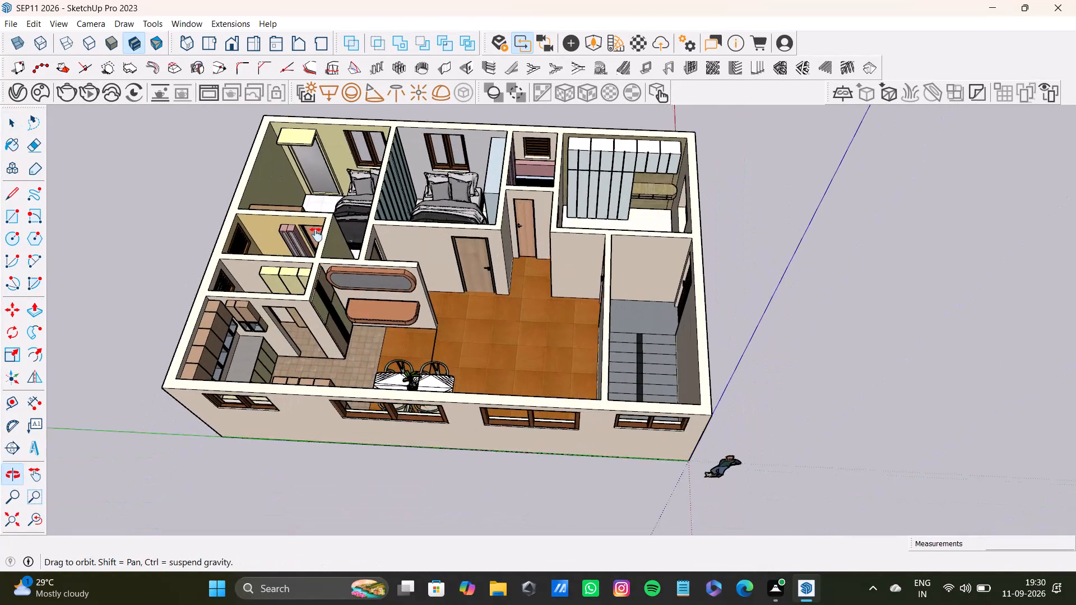
pyautogui.scroll(13, 318, 234)
pyautogui.keyDown('shift'); pyautogui.moveTo(328, 227); pyautogui.dragTo(350, 413, button='middle'); pyautogui.keyUp('shift')
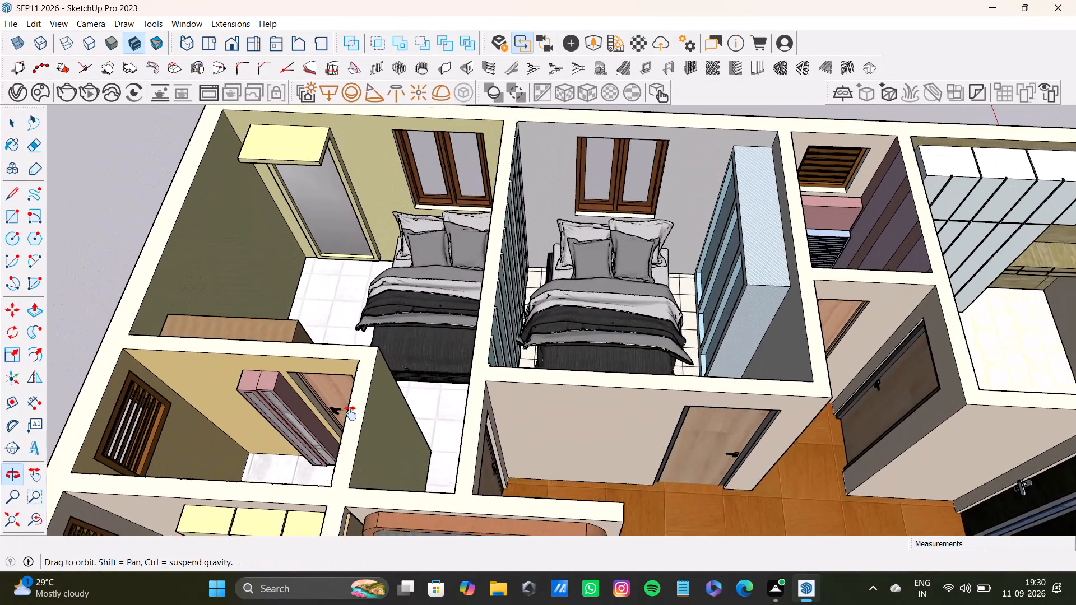
pyautogui.keyDown('shift'); pyautogui.moveTo(350, 413); pyautogui.dragTo(353, 418, button='middle'); pyautogui.keyUp('shift')
pyautogui.moveTo(373, 404); pyautogui.dragTo(491, 457, button='middle')
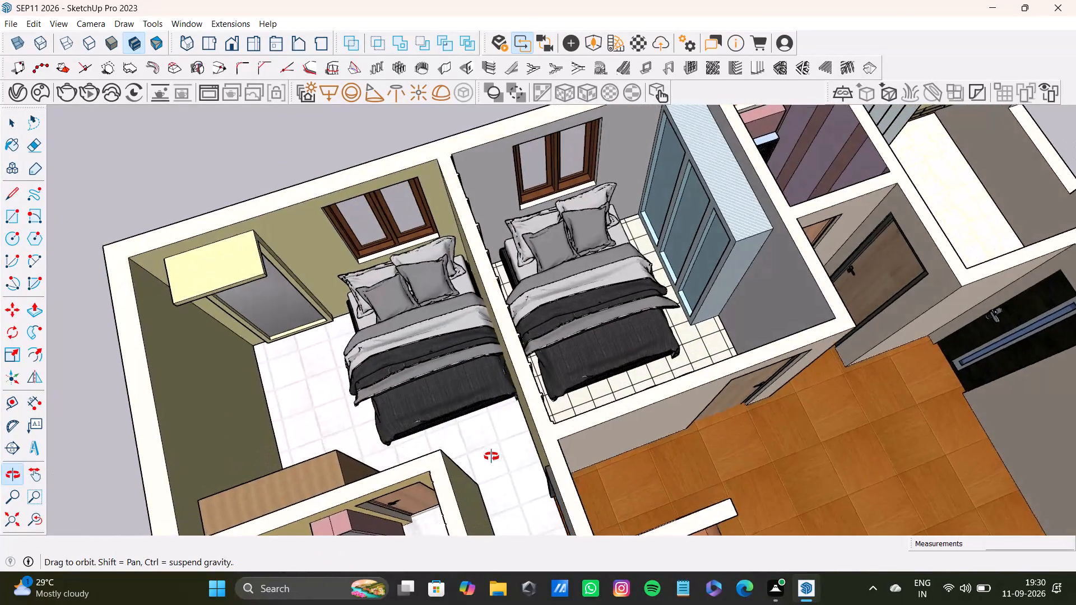
pyautogui.moveTo(491, 457); pyautogui.dragTo(491, 464, button='middle')
# Copy the bed from the blue-wardrobe bedroom to the open area outside the house, about 37' 7 5/8" away.
pyautogui.scroll(2, 521, 369)
pyautogui.click(568, 324)
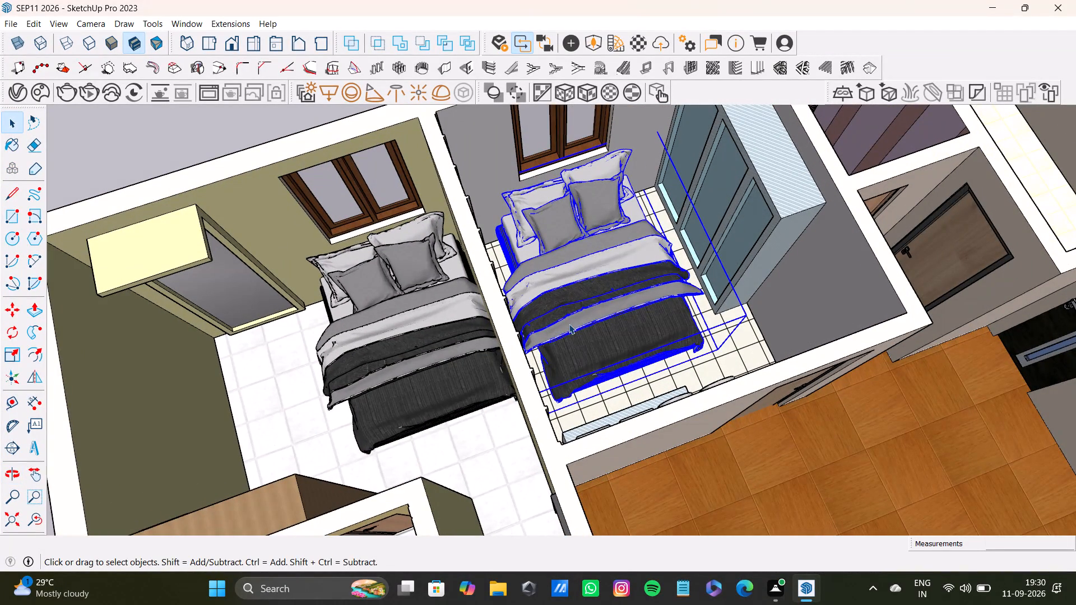
pyautogui.press('m')
pyautogui.keyDown('ctrl'); pyautogui.click(562, 402); pyautogui.keyUp('ctrl')
pyautogui.scroll(-1, 628, 370)
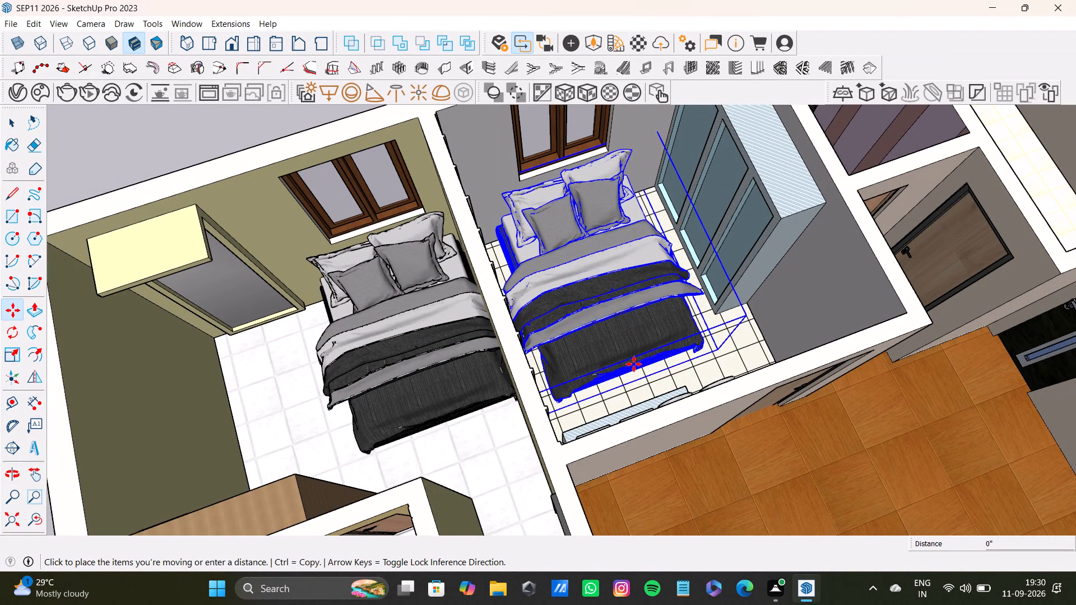
pyautogui.scroll(-15, 634, 364)
pyautogui.keyDown('shift'); pyautogui.moveTo(604, 280); pyautogui.dragTo(409, 376, button='middle'); pyautogui.keyUp('shift')
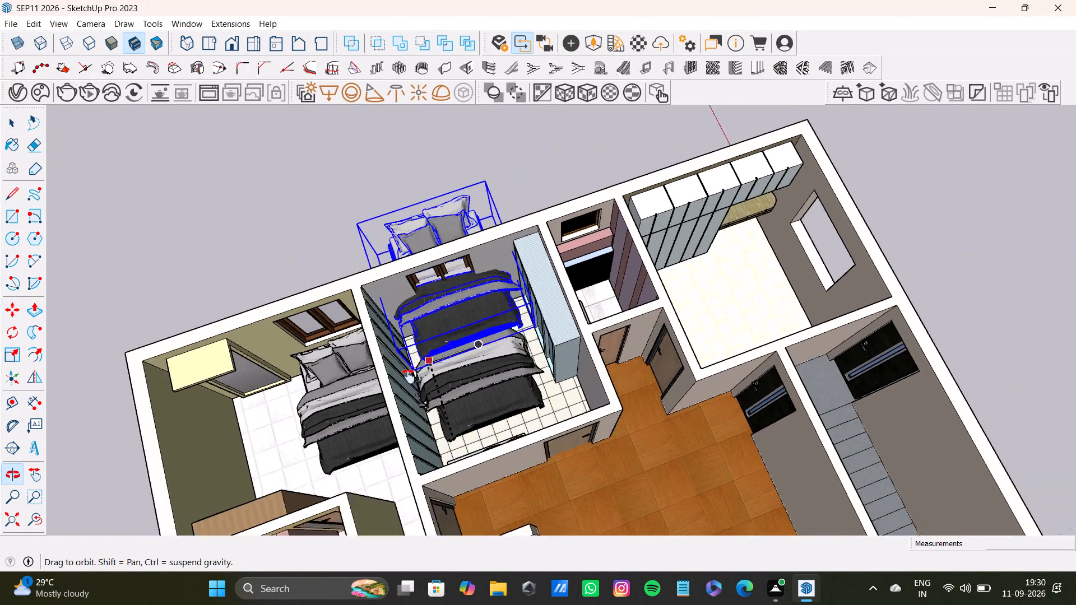
pyautogui.keyDown('shift'); pyautogui.moveTo(409, 376); pyautogui.dragTo(286, 453, button='middle'); pyautogui.keyUp('shift')
pyautogui.click(759, 271)
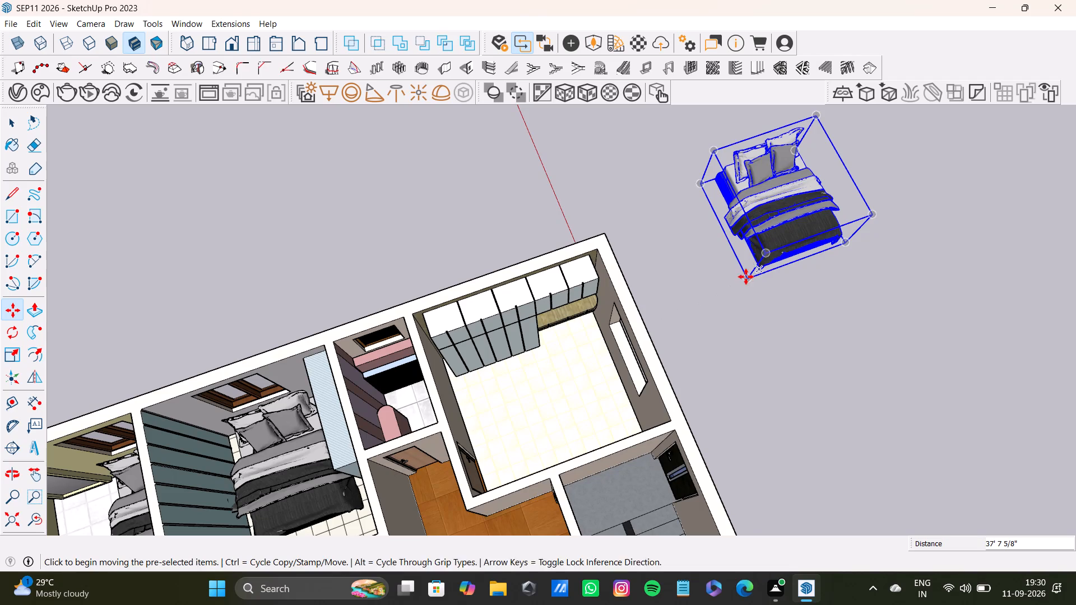
pyautogui.scroll(-8, 711, 328)
# Rotate the copied bed 90 degrees about the vertical axis, pivoting on its headboard-end corner.
pyautogui.press('q')
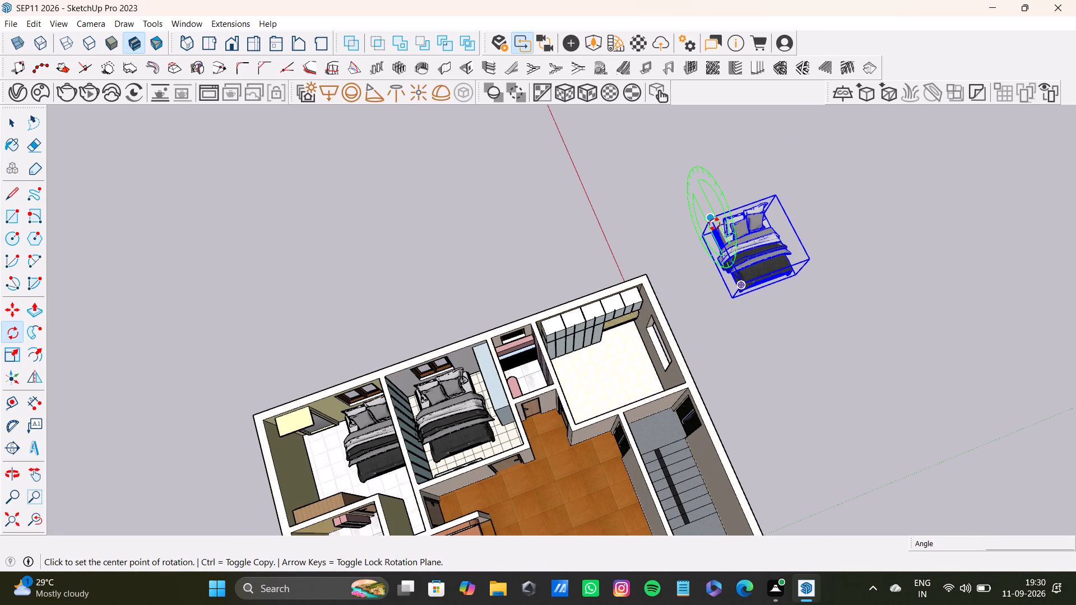
pyautogui.press('Up')
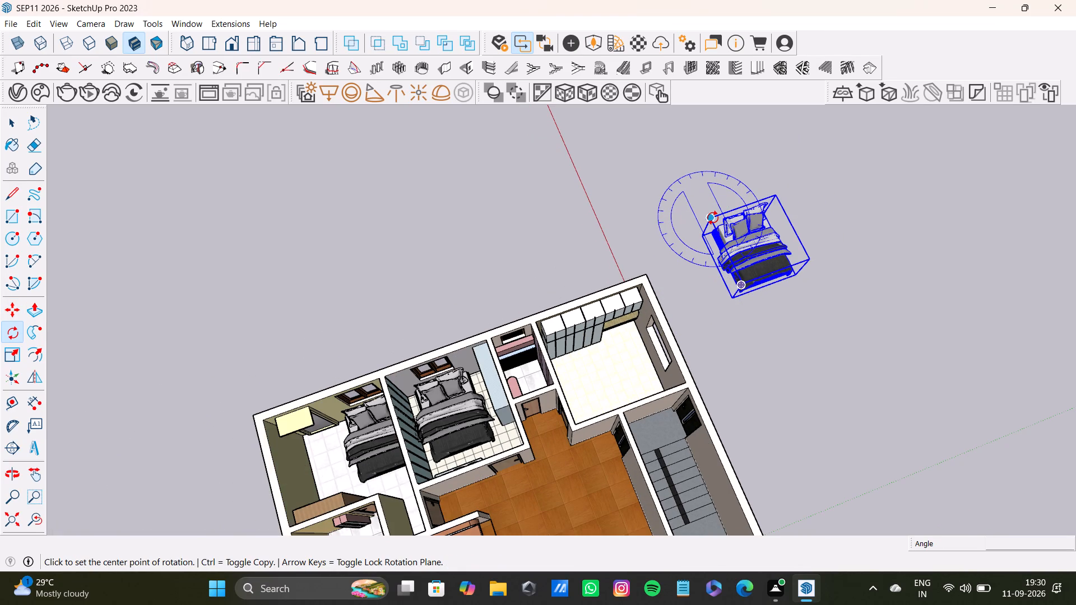
pyautogui.click(713, 218)
pyautogui.click(743, 286)
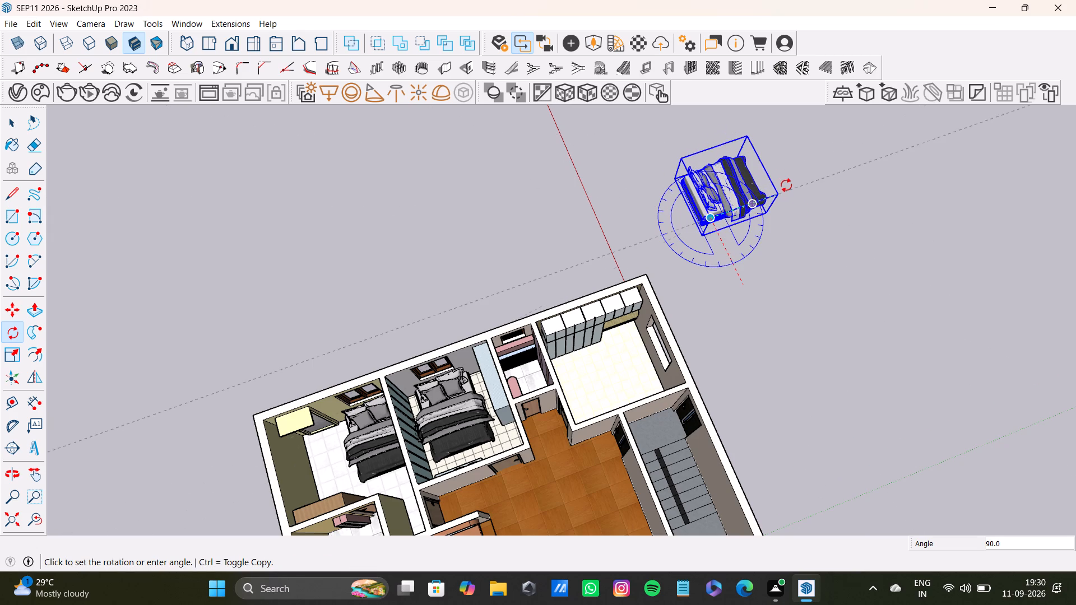
pyautogui.click(788, 188)
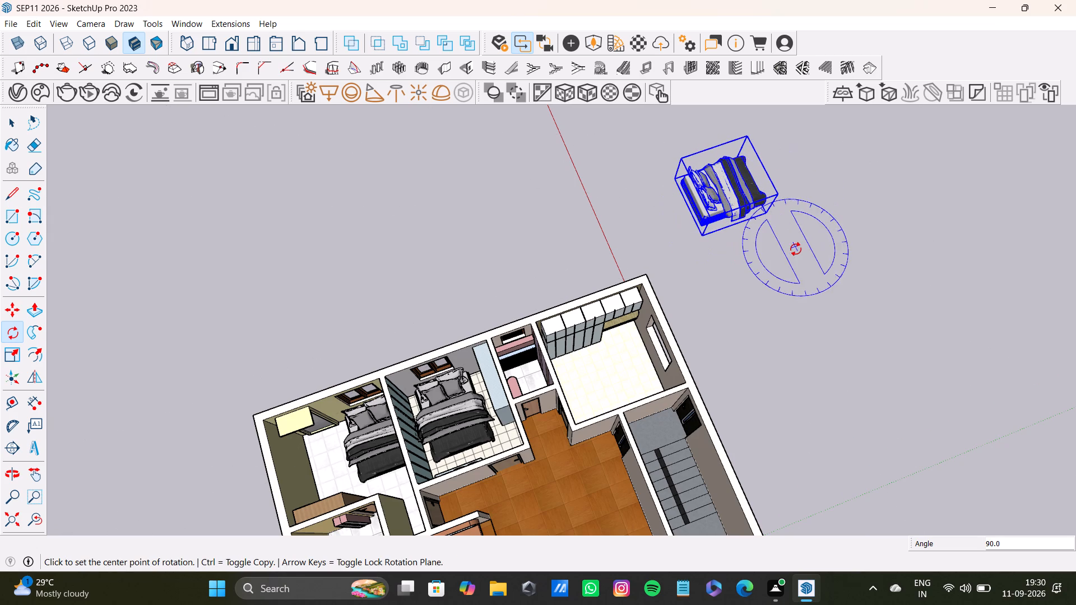
pyautogui.press('space')
pyautogui.scroll(3, 763, 207)
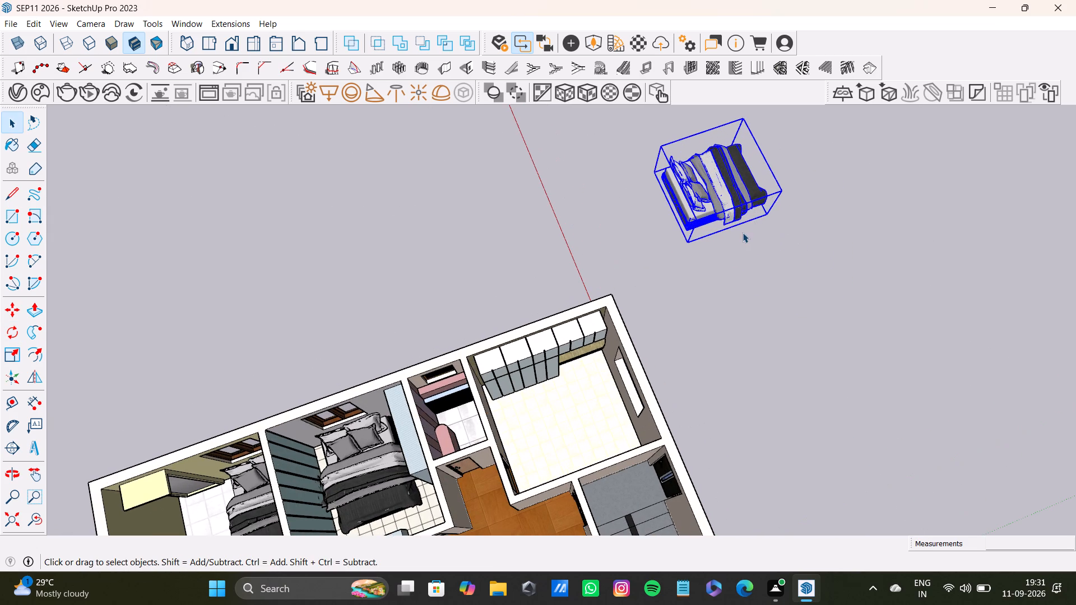
pyautogui.moveTo(746, 246); pyautogui.dragTo(774, 235, button='middle')
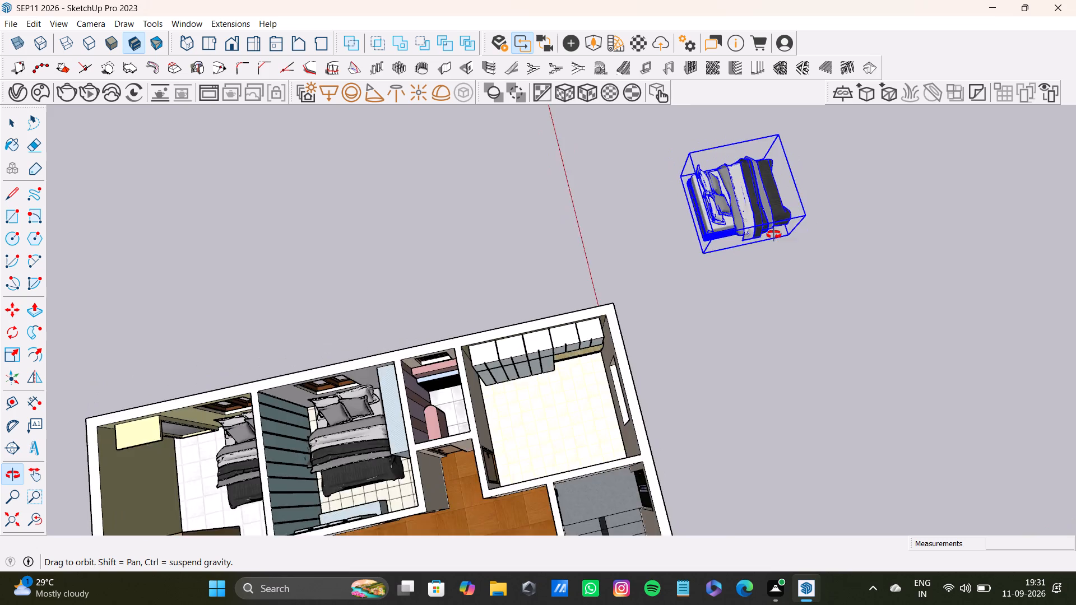
pyautogui.moveTo(774, 235); pyautogui.dragTo(1019, 206, button='middle')
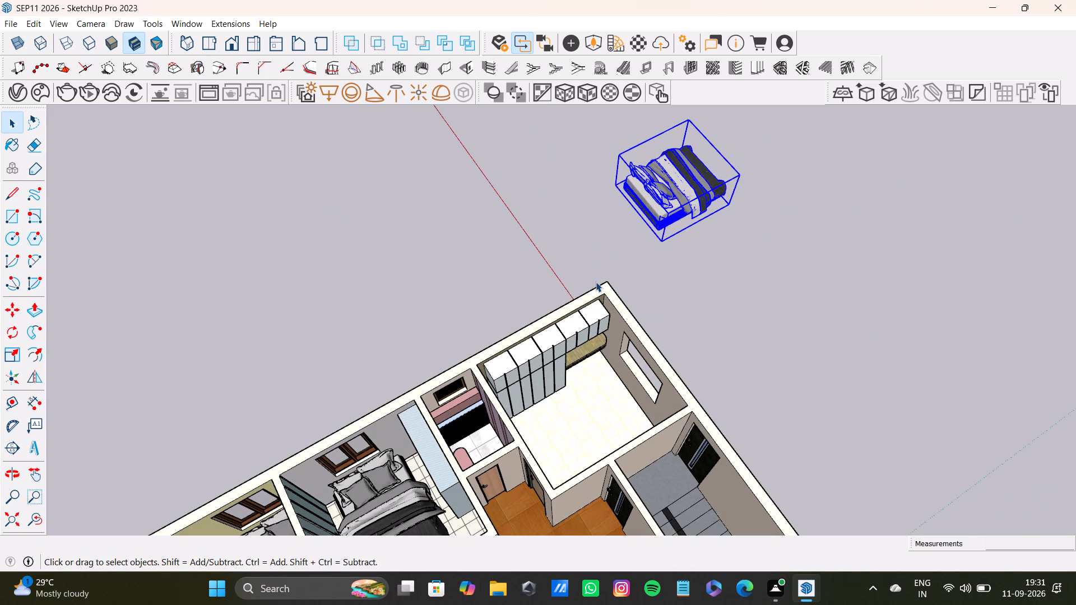
# Rotate the copied bed a further 90 degrees about the vertical axis, in the same sense as the previous turn.
pyautogui.press('w')
pyautogui.press('q')
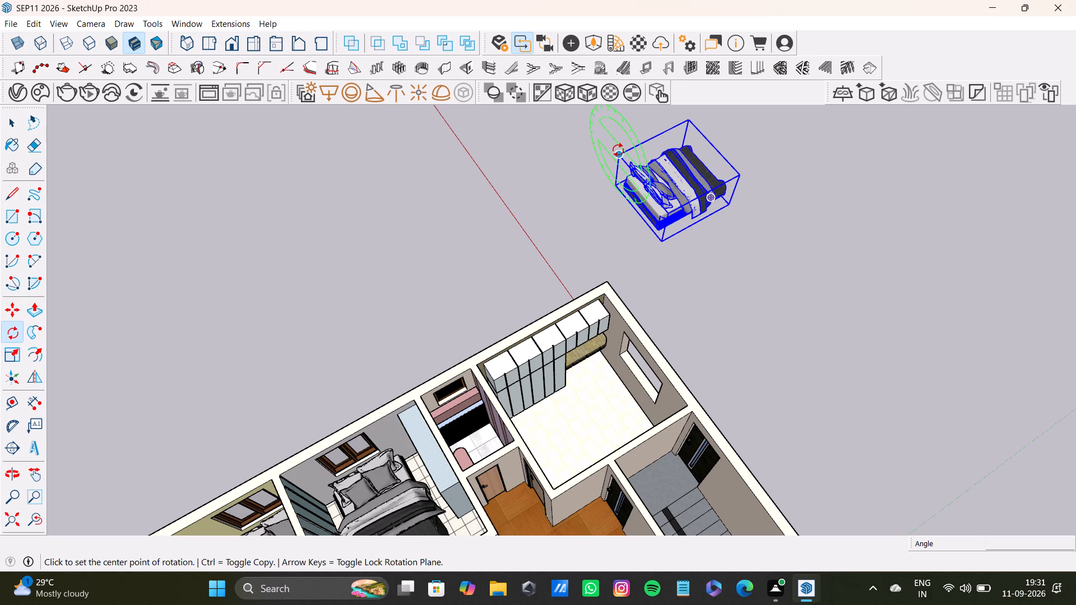
pyautogui.press('Up')
pyautogui.click(620, 153)
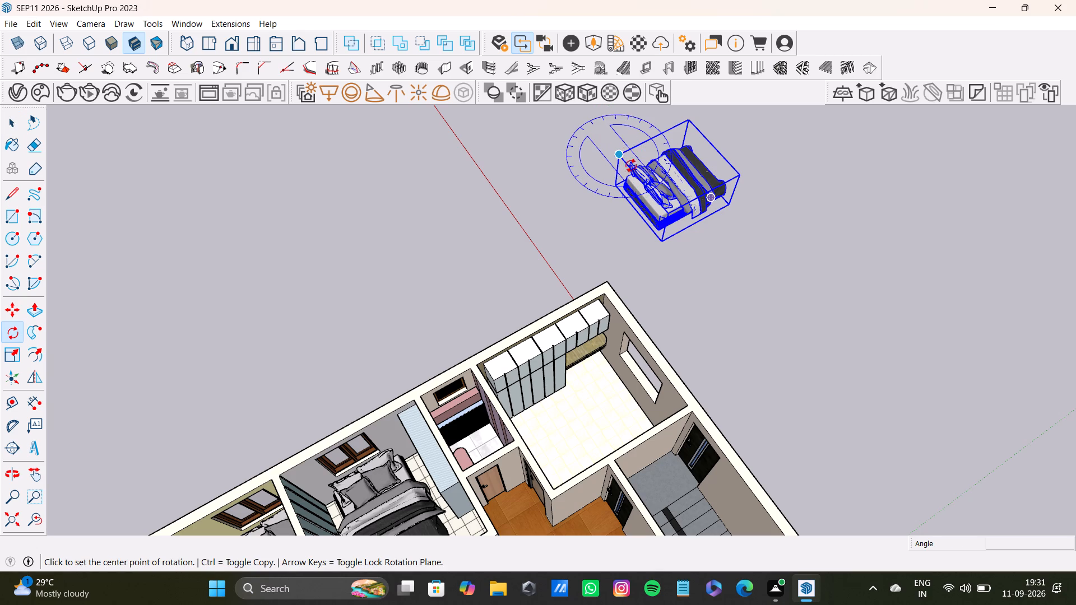
pyautogui.scroll(6, 653, 217)
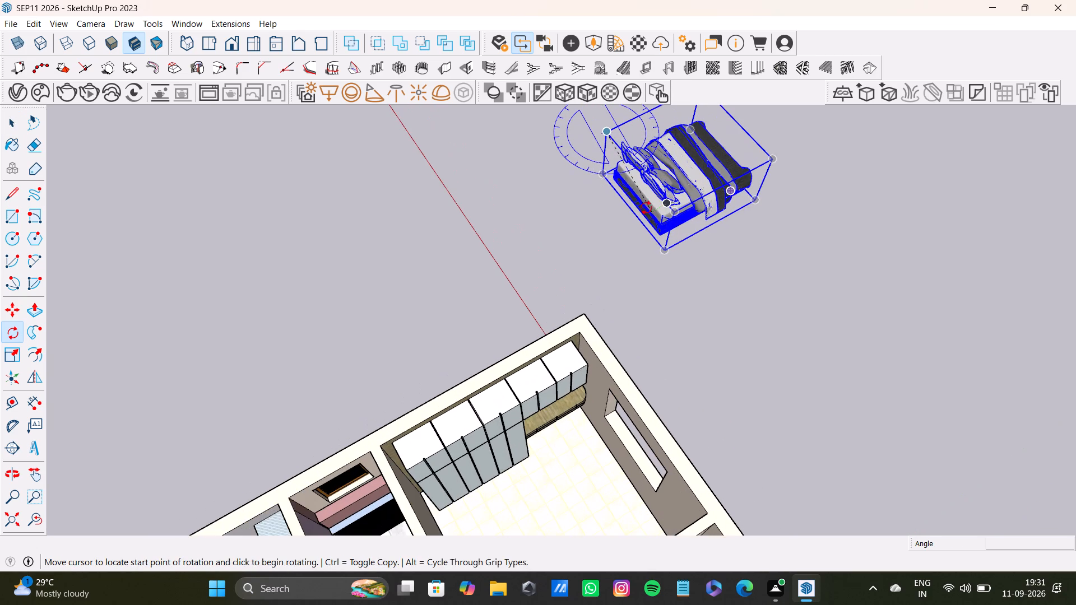
pyautogui.click(675, 215)
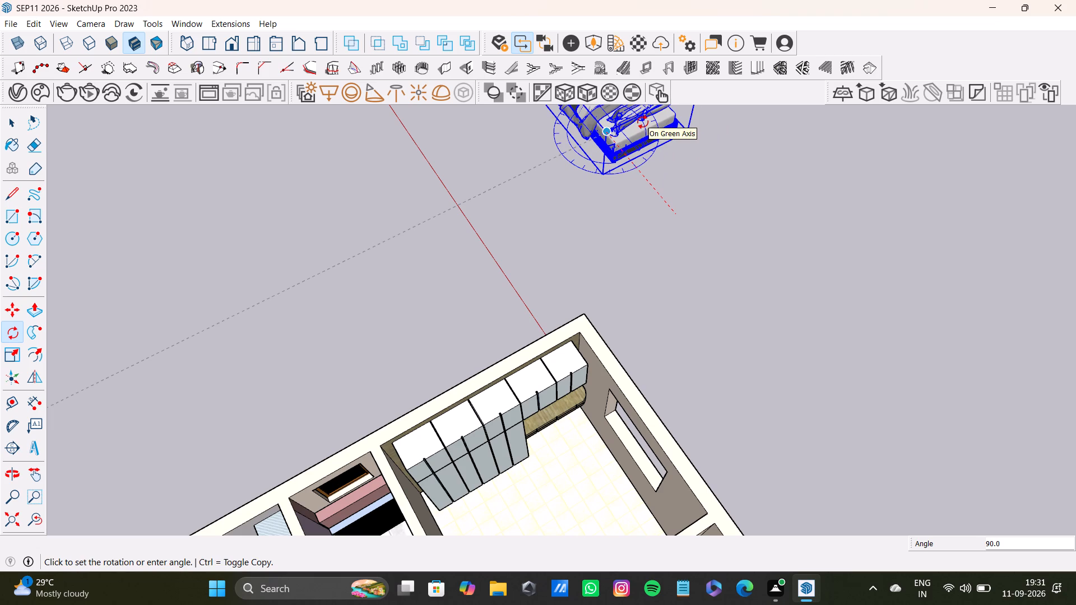
pyautogui.click(643, 122)
# Move the rotated bed about 31' 3 7/16" into the unfurnished bedroom with the long wardrobe, setting its headboard against the wall opposite the wardrobe.
pyautogui.press('m')
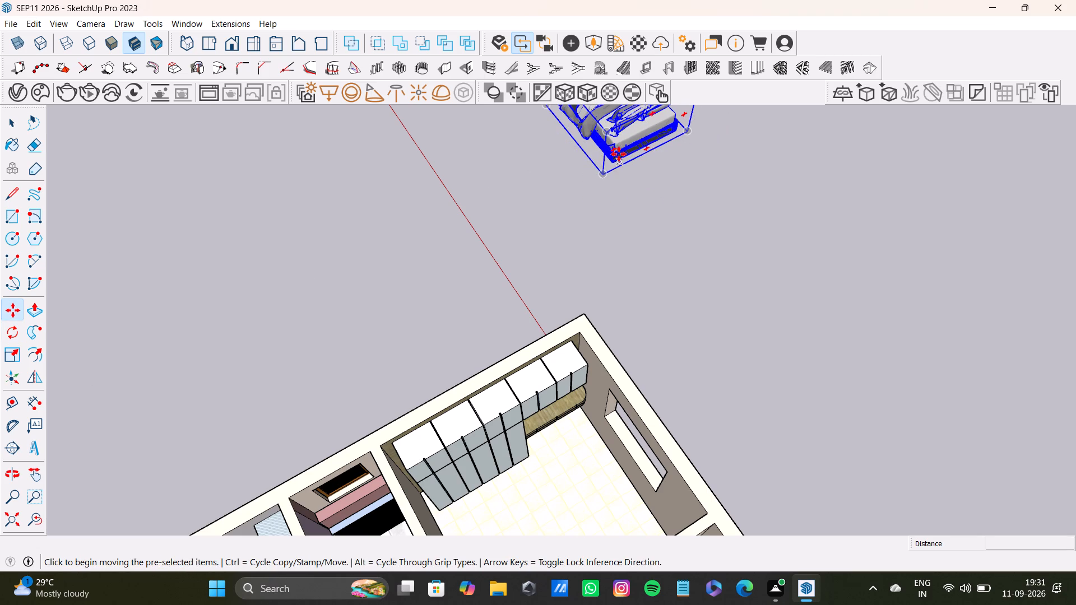
pyautogui.click(614, 164)
pyautogui.scroll(-7, 597, 269)
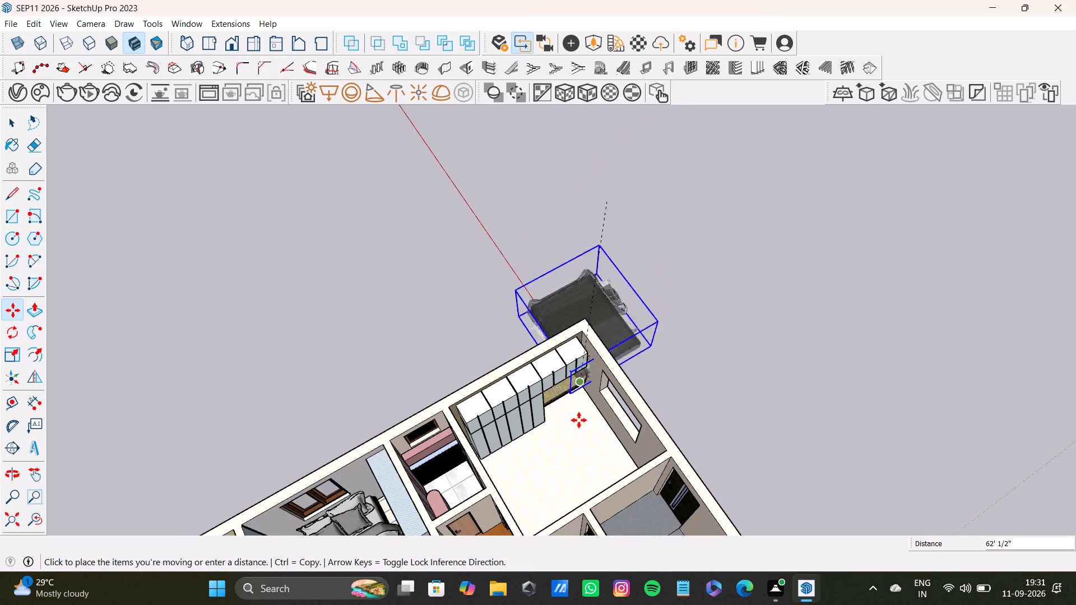
pyautogui.keyDown('shift'); pyautogui.moveTo(578, 421); pyautogui.dragTo(563, 422, button='middle'); pyautogui.keyUp('shift')
pyautogui.moveTo(550, 487); pyautogui.dragTo(796, 419, button='middle')
pyautogui.scroll(10, 715, 411)
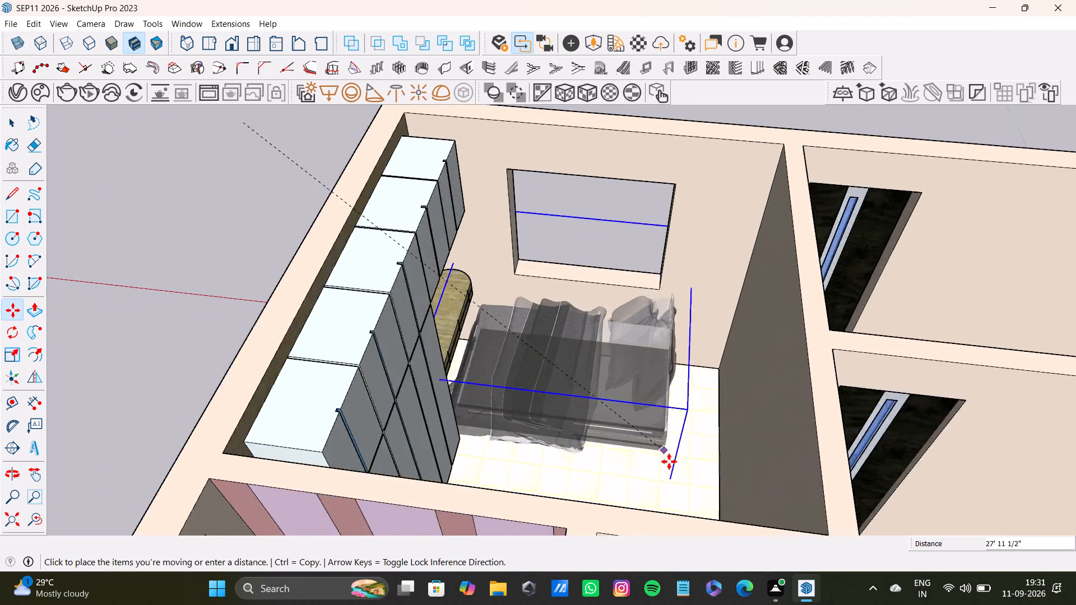
pyautogui.scroll(2, 669, 462)
pyautogui.moveTo(677, 464); pyautogui.dragTo(783, 438, button='middle')
pyautogui.scroll(4, 649, 314)
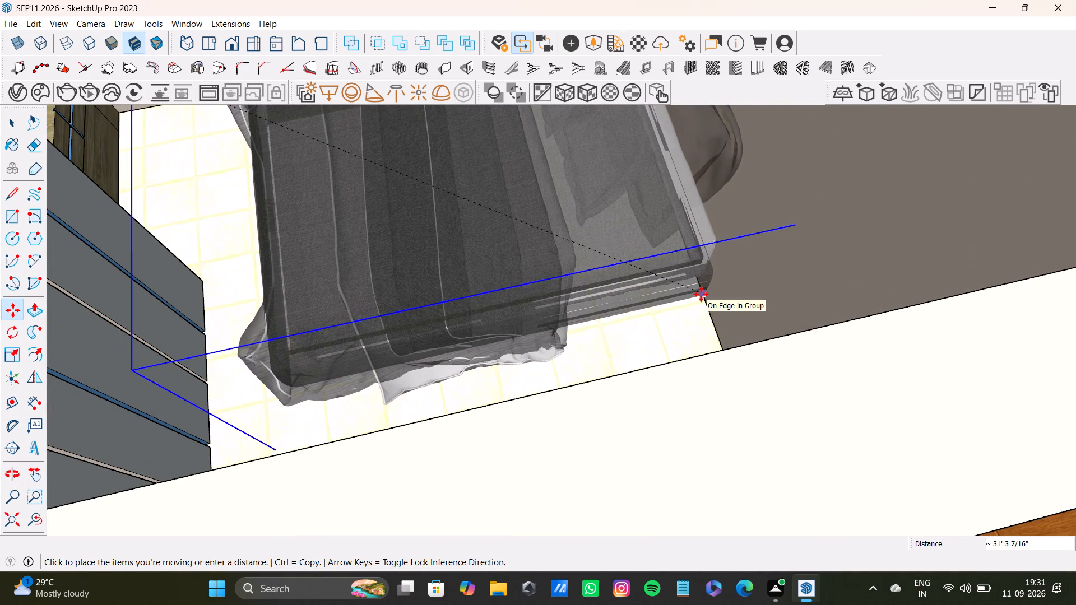
pyautogui.click(701, 294)
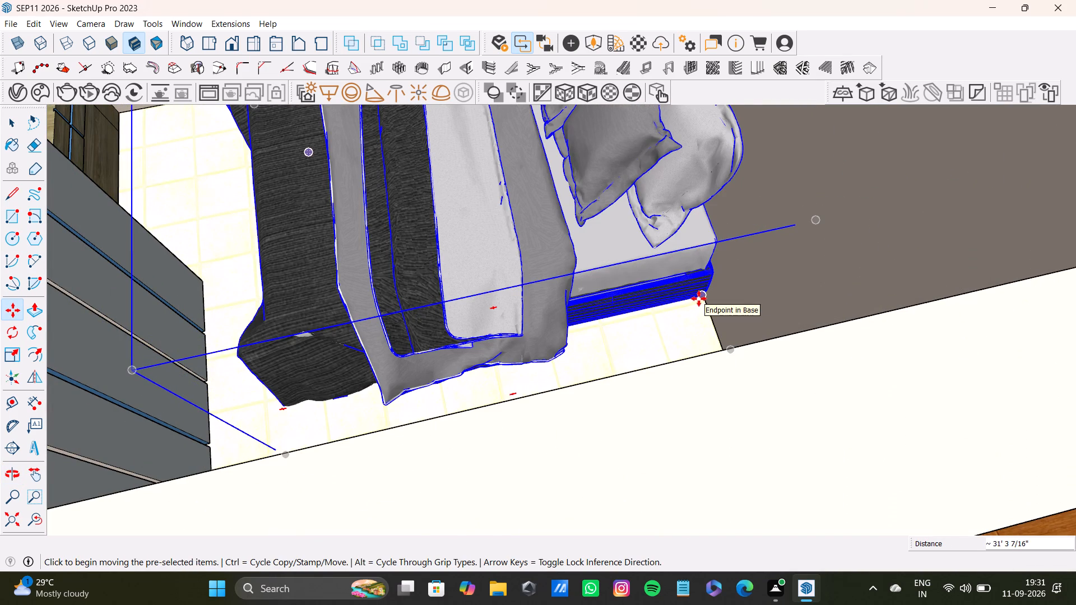
# Shift the bed about 3 5/16" along the headboard wall, away from the window wall.
pyautogui.scroll(-9, 699, 299)
pyautogui.scroll(1, 624, 312)
pyautogui.moveTo(624, 312); pyautogui.dragTo(674, 349, button='middle')
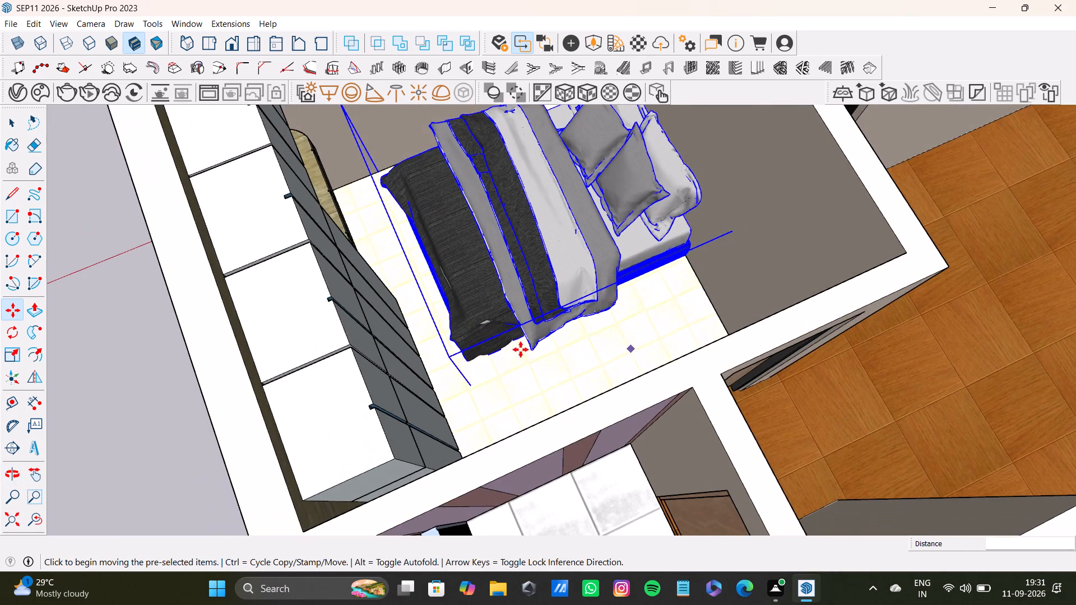
pyautogui.scroll(5, 520, 350)
pyautogui.moveTo(485, 377); pyautogui.dragTo(485, 352, button='middle')
pyautogui.scroll(3, 475, 352)
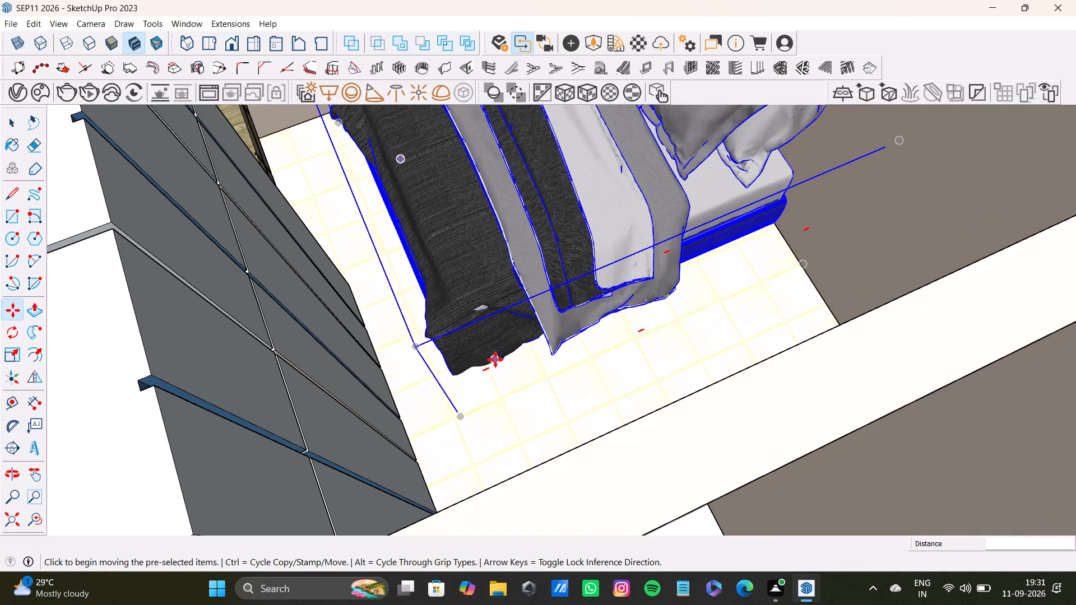
pyautogui.click(495, 360)
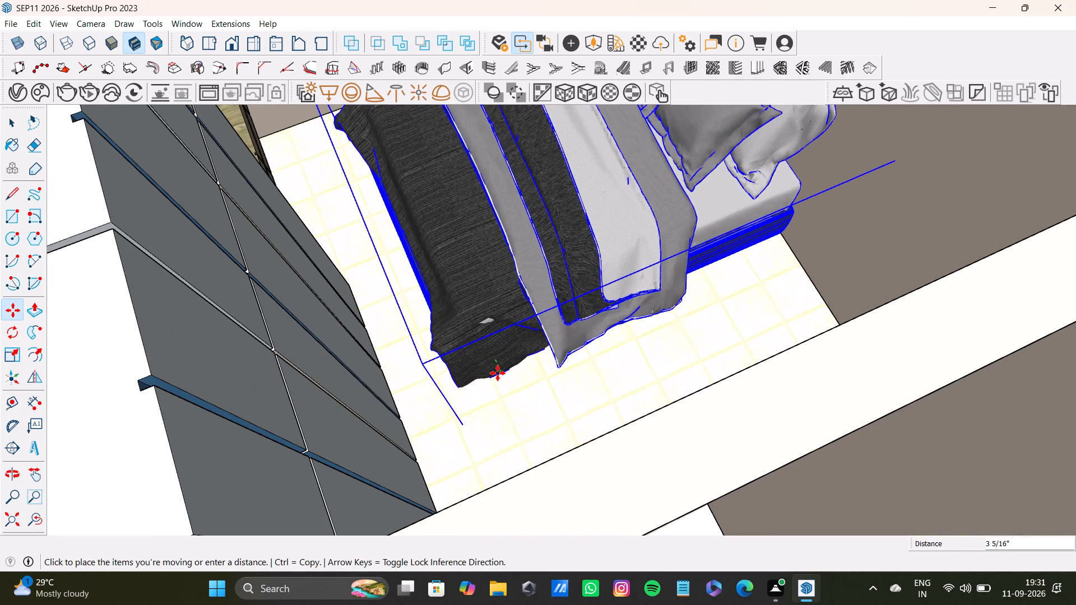
pyautogui.click(498, 370)
# Scale the bed by about 0.9 along the green axis, shortening it from its foot end facing the wardrobe.
pyautogui.scroll(-9, 499, 338)
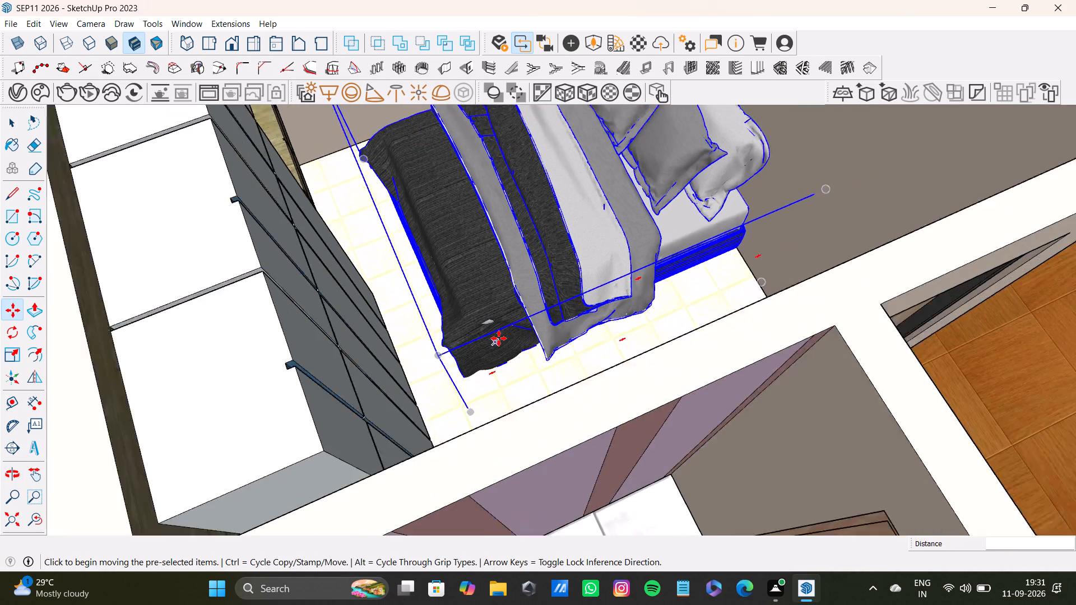
pyautogui.scroll(-12, 499, 338)
pyautogui.moveTo(497, 336); pyautogui.dragTo(545, 342, button='middle')
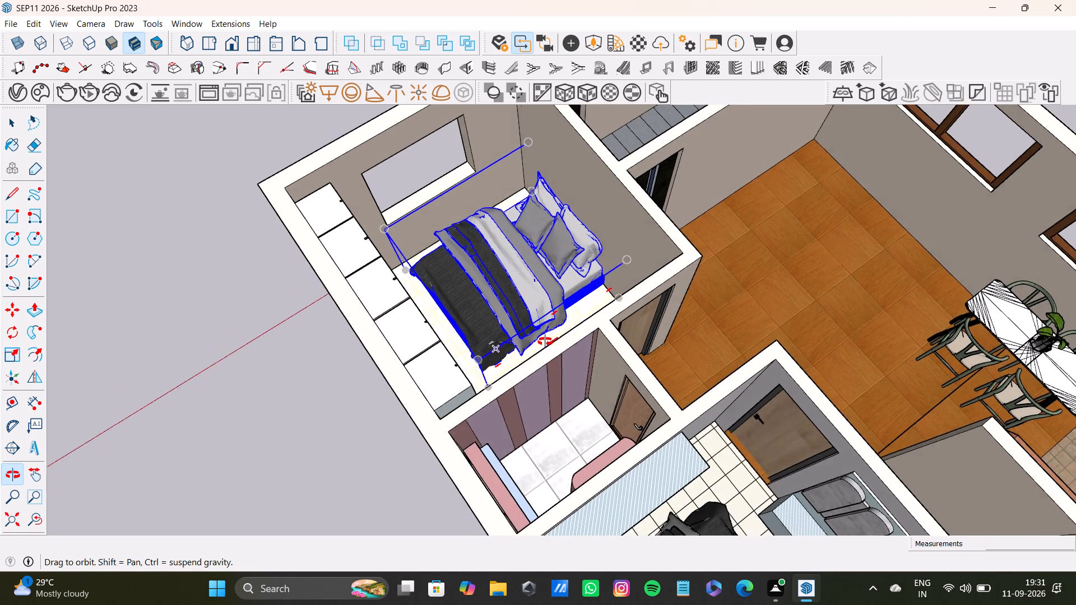
pyautogui.moveTo(545, 342); pyautogui.dragTo(543, 343, button='middle')
pyautogui.press('s')
pyautogui.moveTo(443, 310); pyautogui.dragTo(463, 302)
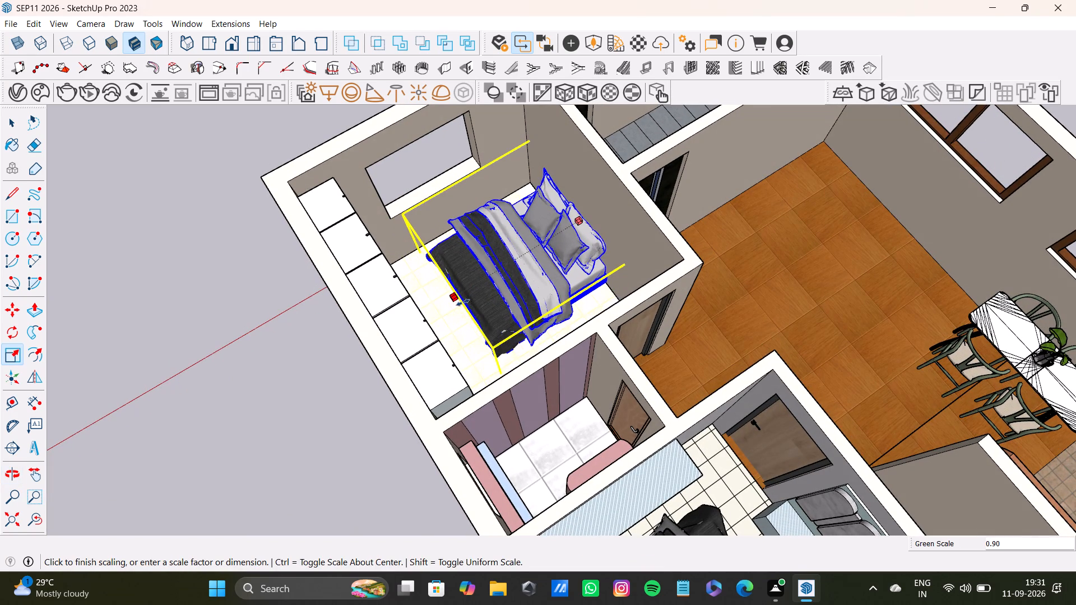
pyautogui.moveTo(463, 302); pyautogui.dragTo(458, 305)
# Scale the bed down along the red axis, narrowing it from the side facing the bathroom wall, and deselect it.
pyautogui.moveTo(560, 324); pyautogui.dragTo(543, 305)
pyautogui.scroll(-7, 536, 305)
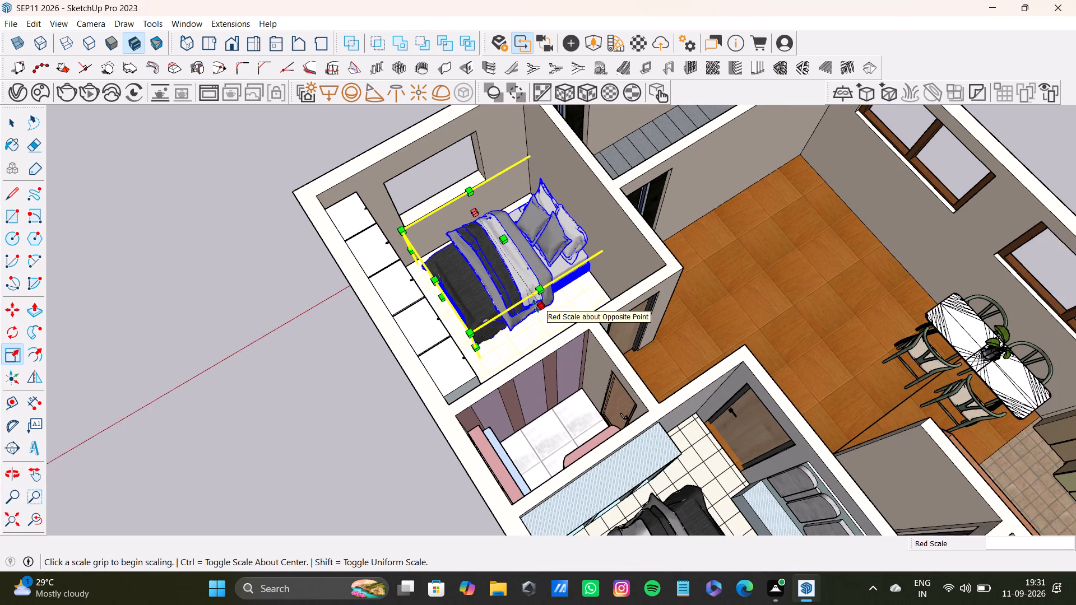
pyautogui.moveTo(516, 259); pyautogui.dragTo(514, 253)
pyautogui.press('space')
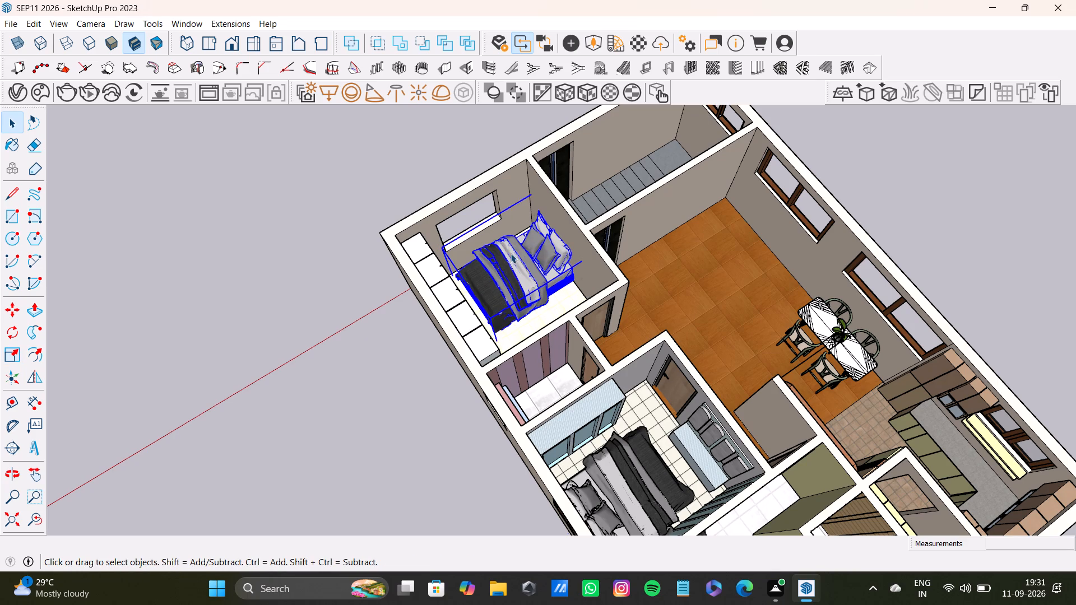
pyautogui.click(389, 171)
pyautogui.scroll(1, 521, 236)
pyautogui.scroll(-7, 584, 265)
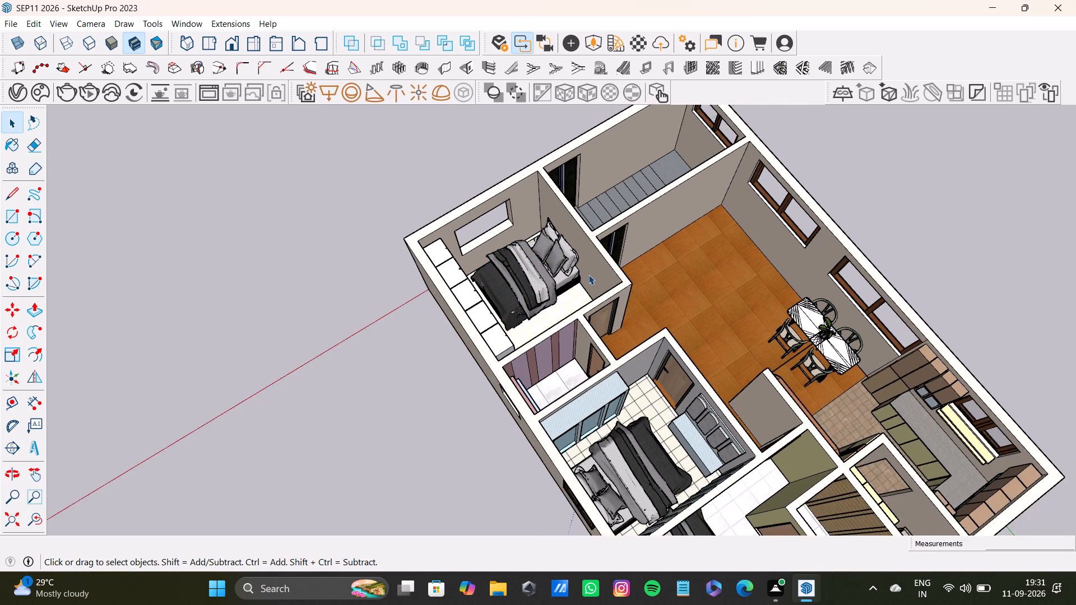
# Examine the furnished house from outside and above, checking the bedrooms, windows, doors and room layout.
pyautogui.scroll(-5, 588, 274)
pyautogui.click(786, 201)
pyautogui.scroll(-3, 662, 391)
pyautogui.moveTo(659, 394); pyautogui.dragTo(773, 352, button='middle')
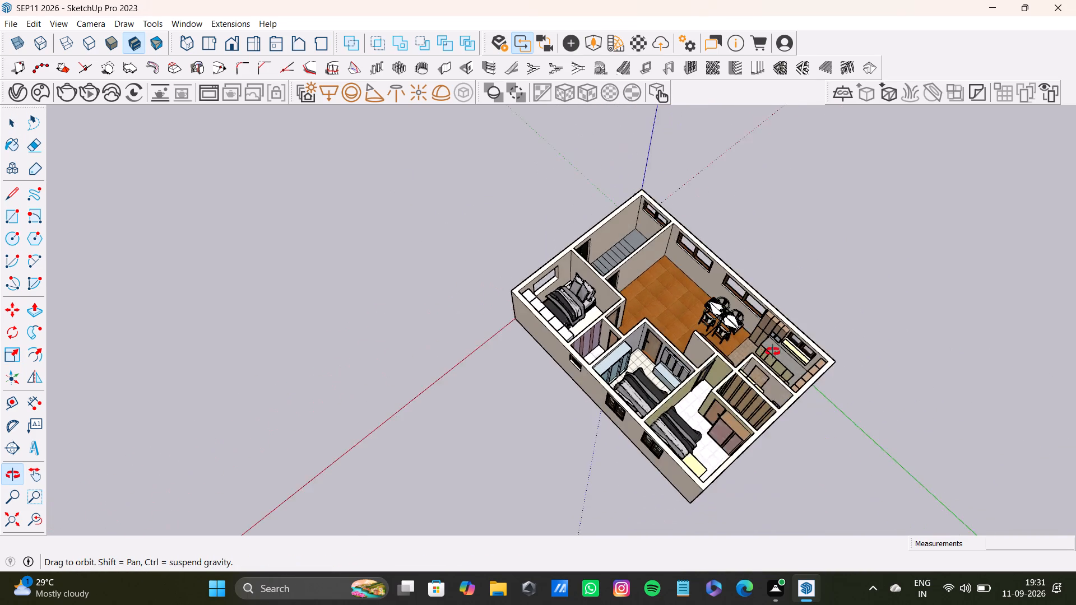
pyautogui.moveTo(773, 352); pyautogui.dragTo(948, 376, button='middle')
pyautogui.moveTo(546, 323); pyautogui.dragTo(730, 184, button='middle')
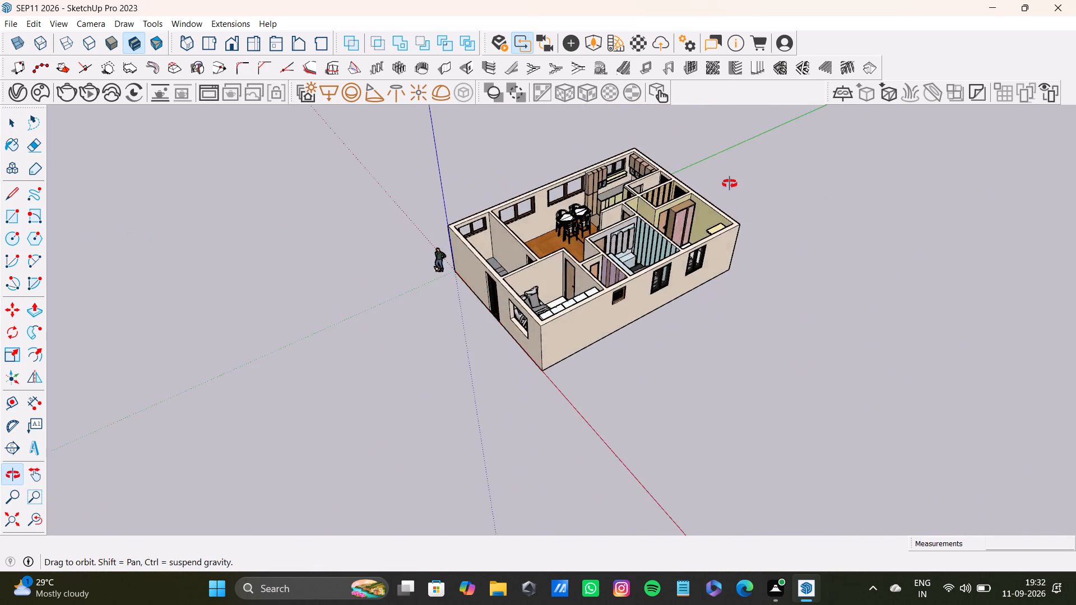
pyautogui.moveTo(730, 184); pyautogui.dragTo(730, 177, button='middle')
pyautogui.scroll(17, 500, 300)
pyautogui.moveTo(498, 301); pyautogui.dragTo(569, 290, button='middle')
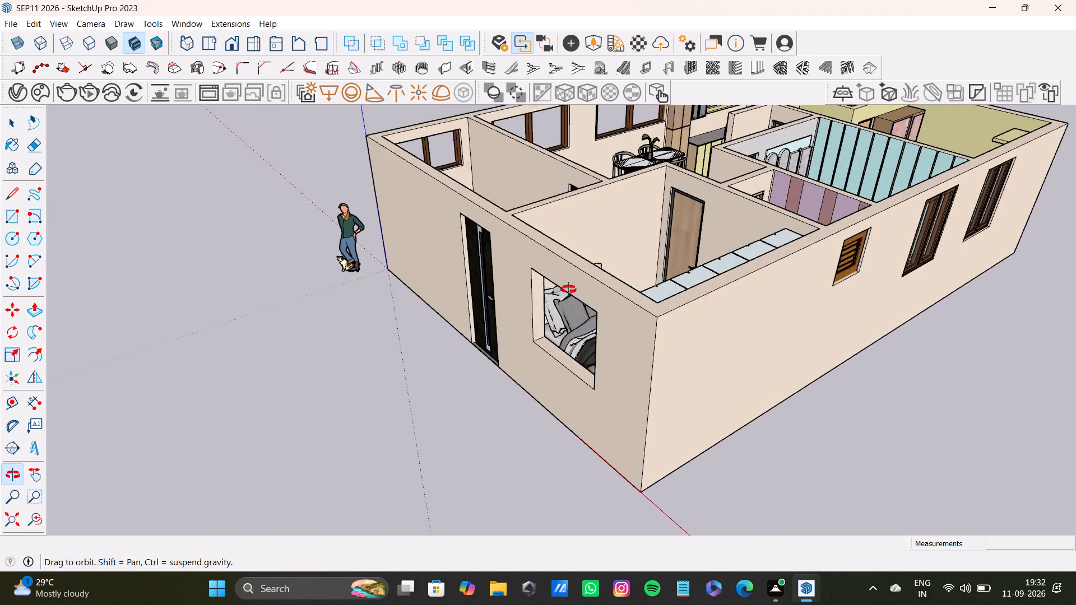
pyautogui.moveTo(569, 290); pyautogui.dragTo(720, 494, button='middle')
pyautogui.scroll(1, 720, 469)
pyautogui.scroll(-11, 706, 401)
pyautogui.keyDown('shift'); pyautogui.moveTo(599, 239); pyautogui.dragTo(568, 392, button='middle'); pyautogui.keyUp('shift')
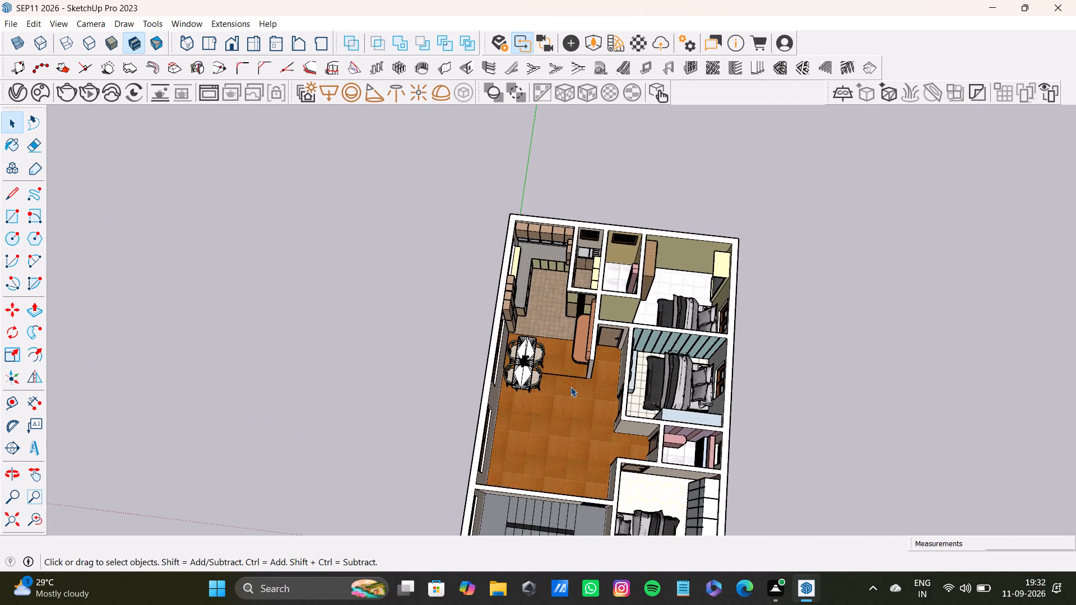
pyautogui.keyDown('shift'); pyautogui.moveTo(571, 387); pyautogui.dragTo(571, 271, button='middle'); pyautogui.keyUp('shift')
pyautogui.moveTo(568, 279); pyautogui.dragTo(569, 368, button='middle')
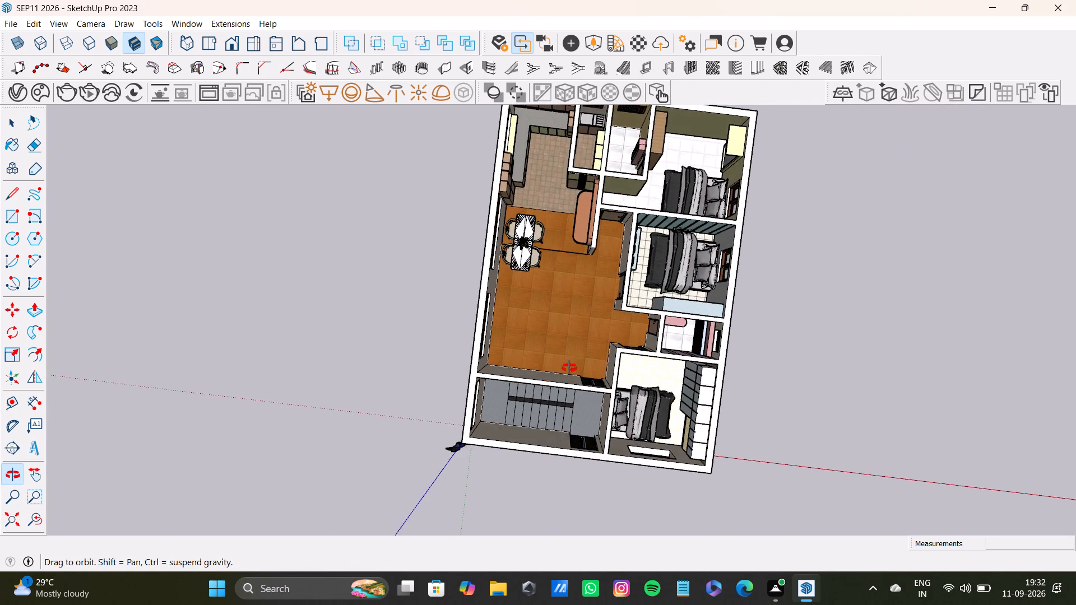
pyautogui.moveTo(569, 368); pyautogui.dragTo(570, 368, button='middle')
# Set the standard Top view and frame the whole house plan for printing.
pyautogui.click(215, 47)
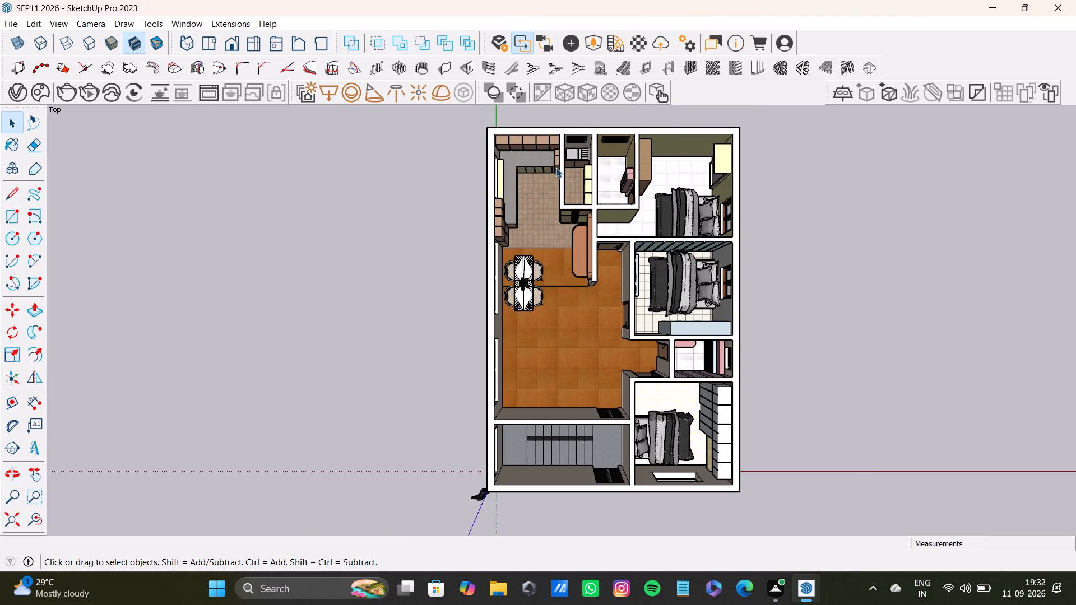
pyautogui.scroll(1, 741, 277)
pyautogui.keyDown('shift'); pyautogui.moveTo(736, 299); pyautogui.dragTo(719, 324, button='middle'); pyautogui.keyUp('shift')
pyautogui.scroll(1, 716, 324)
pyautogui.keyDown('shift'); pyautogui.moveTo(690, 327); pyautogui.dragTo(707, 317, button='middle'); pyautogui.keyUp('shift')
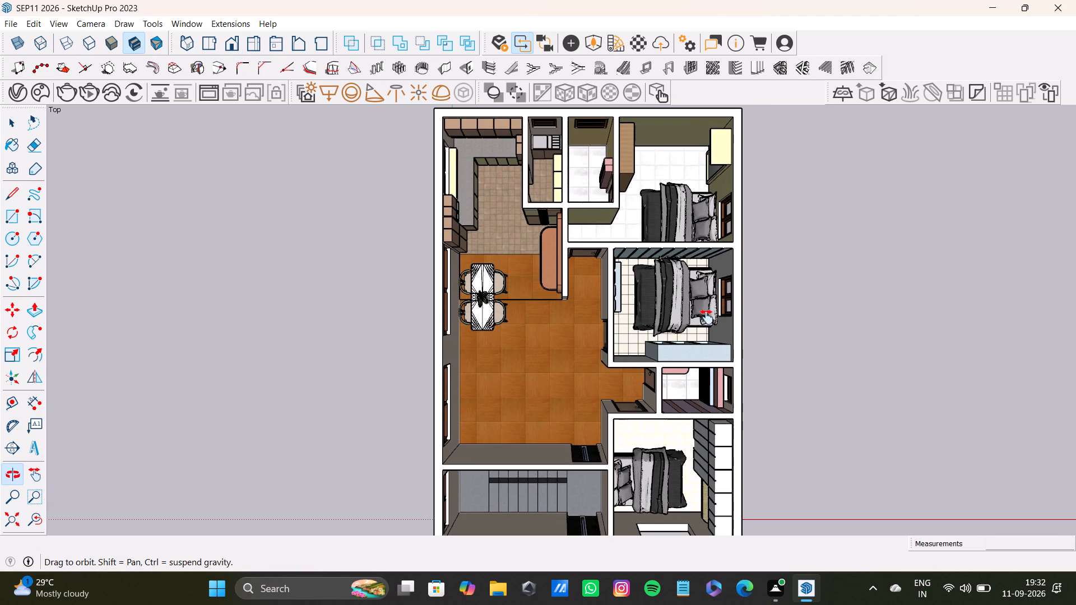
pyautogui.keyDown('shift'); pyautogui.moveTo(707, 317); pyautogui.dragTo(707, 311, button='middle'); pyautogui.keyUp('shift')
pyautogui.scroll(-1, 707, 311)
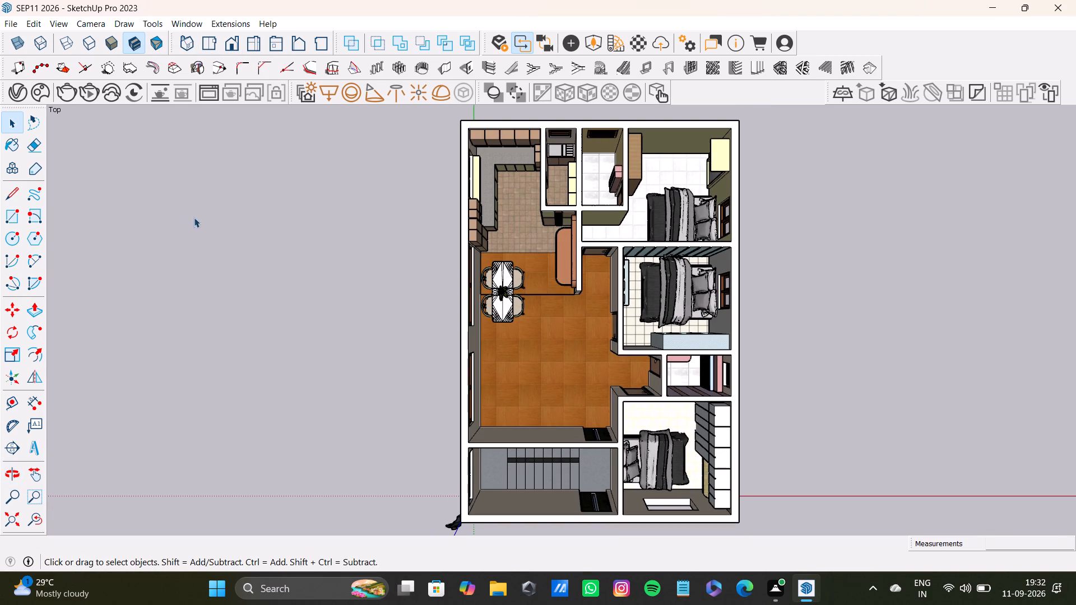
# Print the current top view with Microsoft Print to PDF and choose the STEV folder inside sketchup sheets as the save location.
pyautogui.click(17, 25)
pyautogui.click(30, 255)
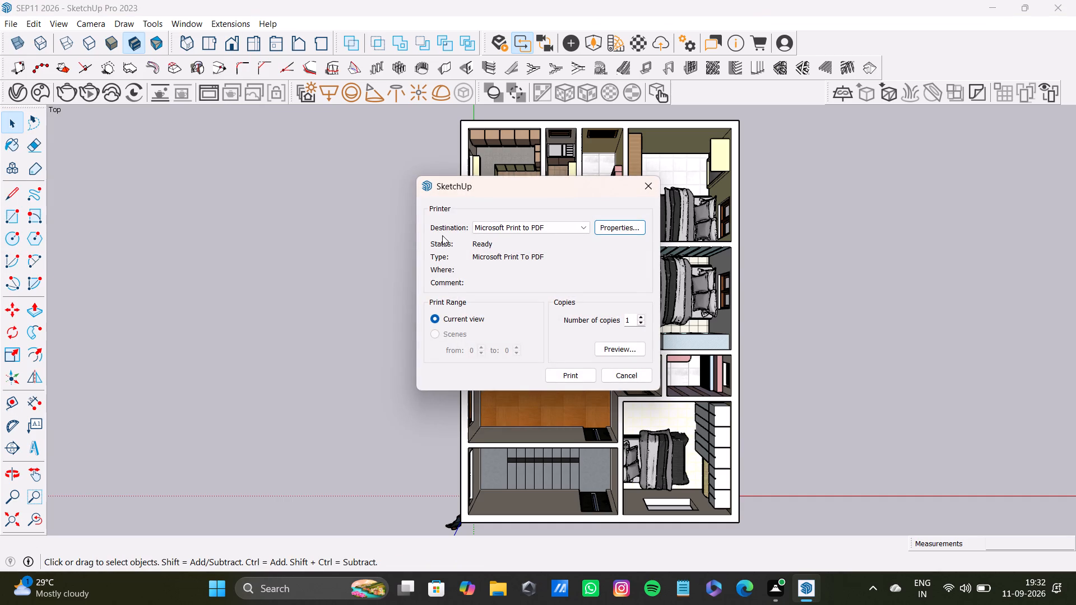
pyautogui.click(567, 376)
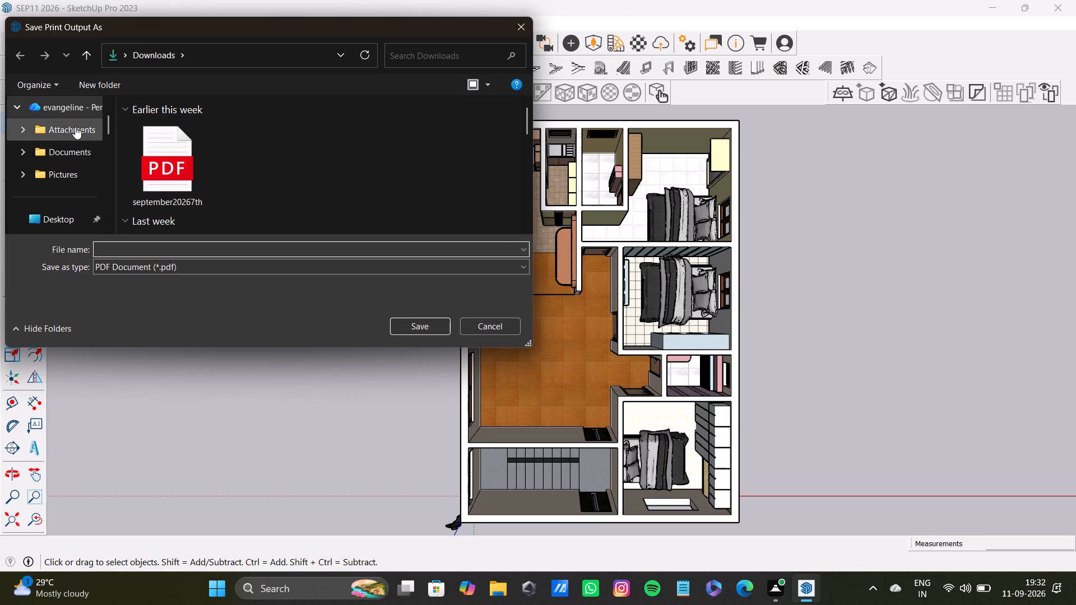
pyautogui.scroll(-5, 75, 188)
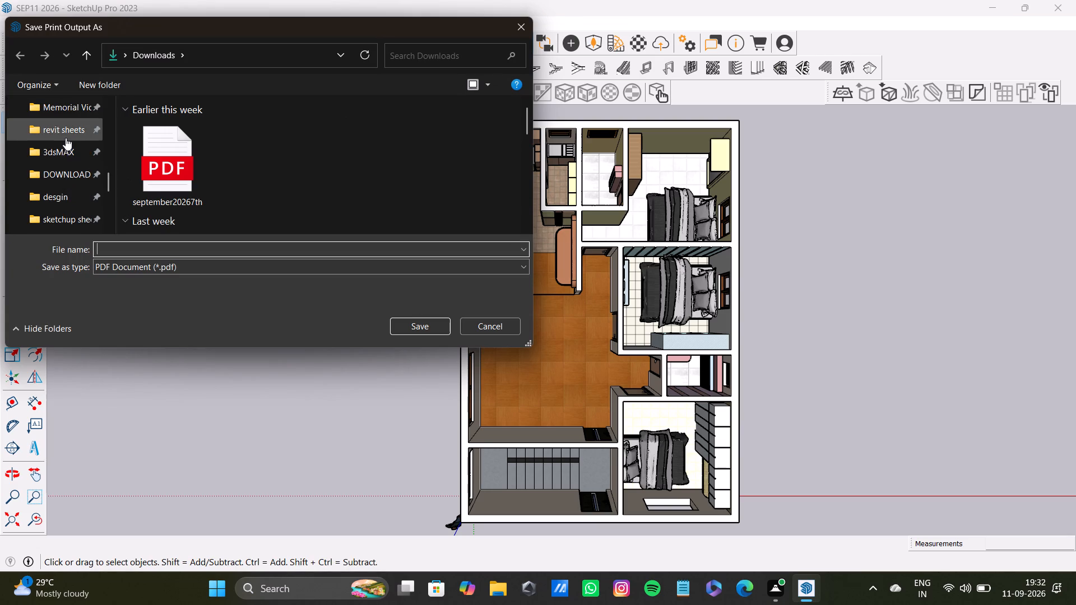
pyautogui.click(69, 215)
pyautogui.click(180, 111)
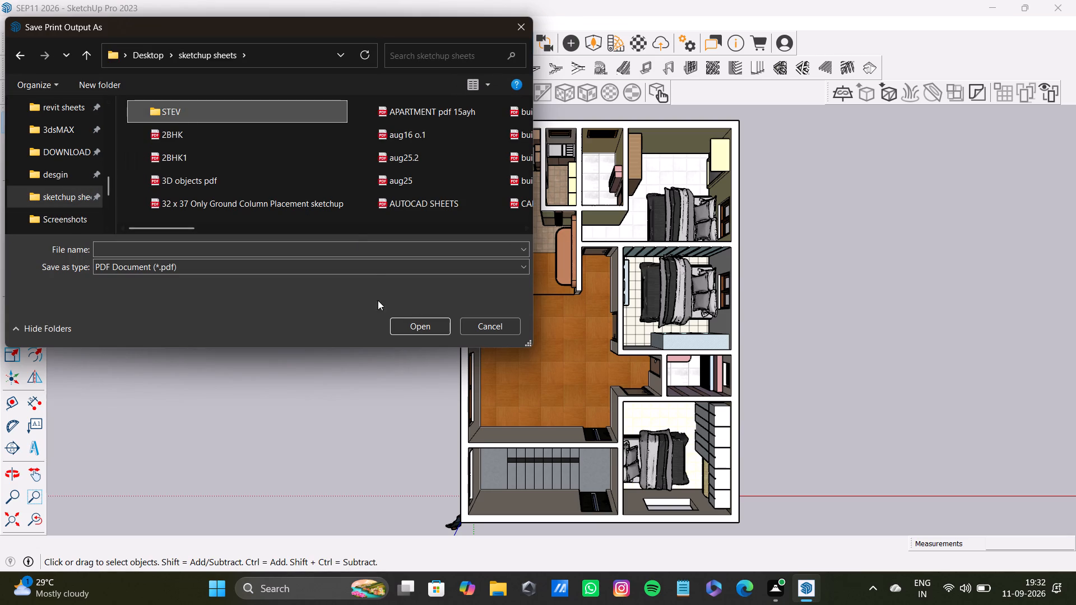
pyautogui.click(426, 324)
# Name the PDF output "sep11 pdf 1" and save it.
pyautogui.click(200, 280)
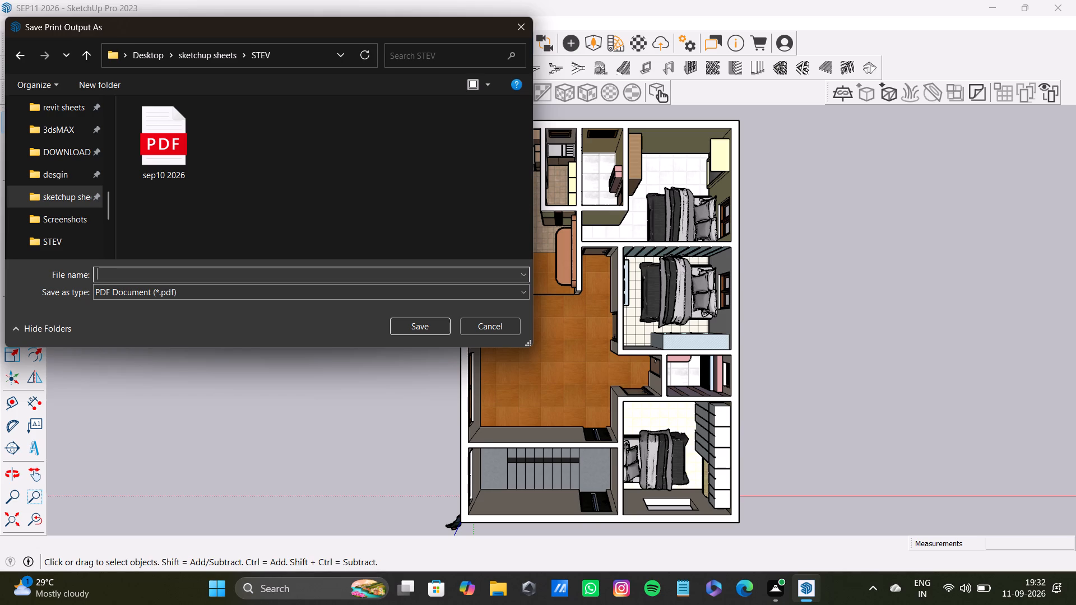
pyautogui.write('sep')
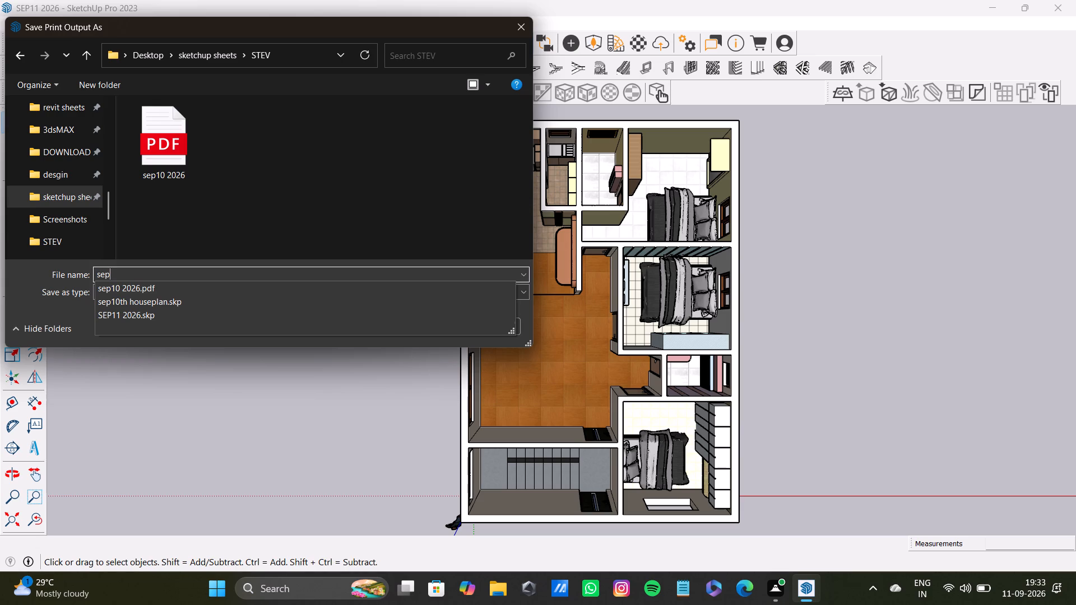
pyautogui.write('11')
pyautogui.press('space')
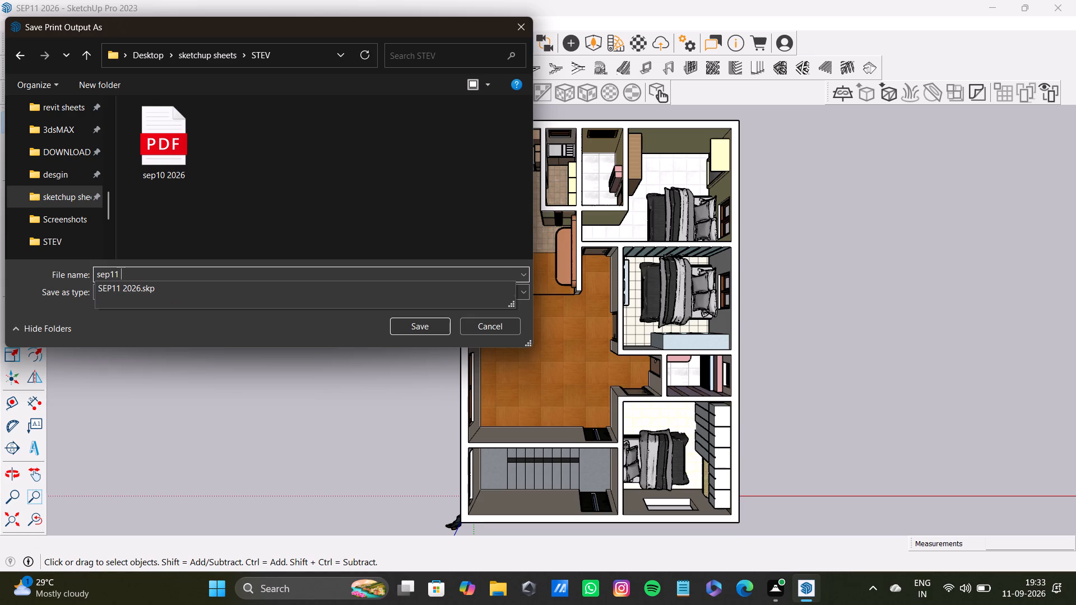
pyautogui.write('pdf q')
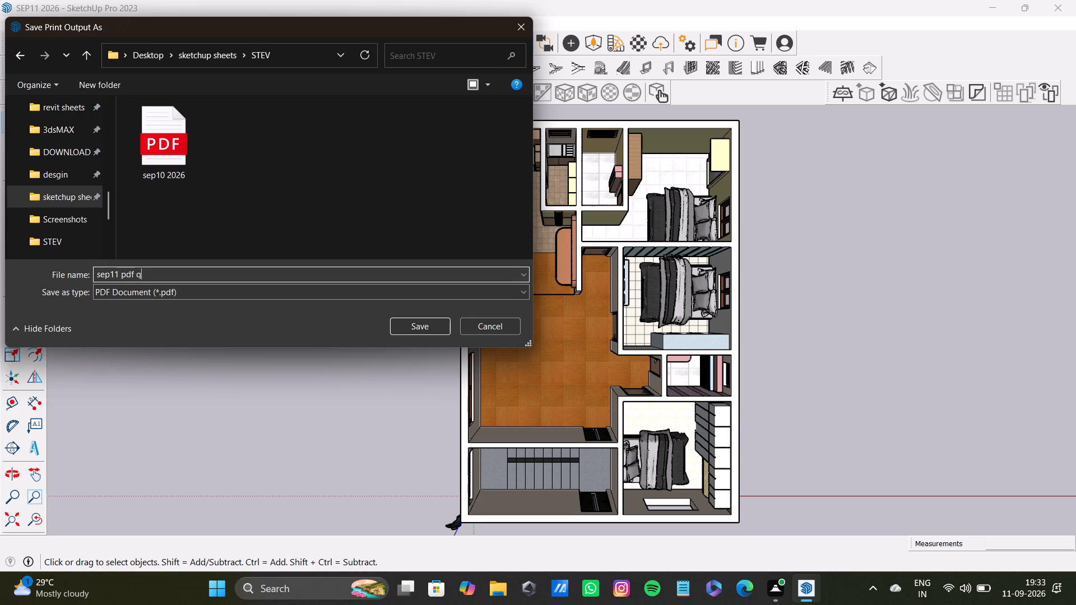
pyautogui.press('BackSpace')
pyautogui.press('1')
pyautogui.click(424, 324)
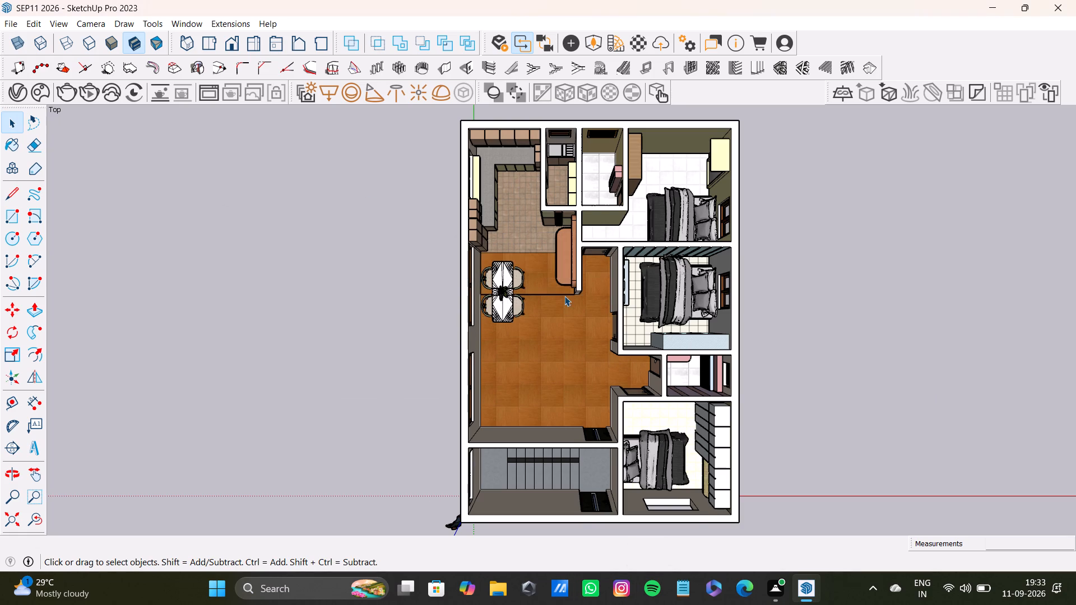
# Set up an angled bird's-eye view from the dining and staircase side that shows the interiors of all the rooms.
pyautogui.scroll(-4, 526, 345)
pyautogui.moveTo(525, 402); pyautogui.dragTo(583, 384, button='middle')
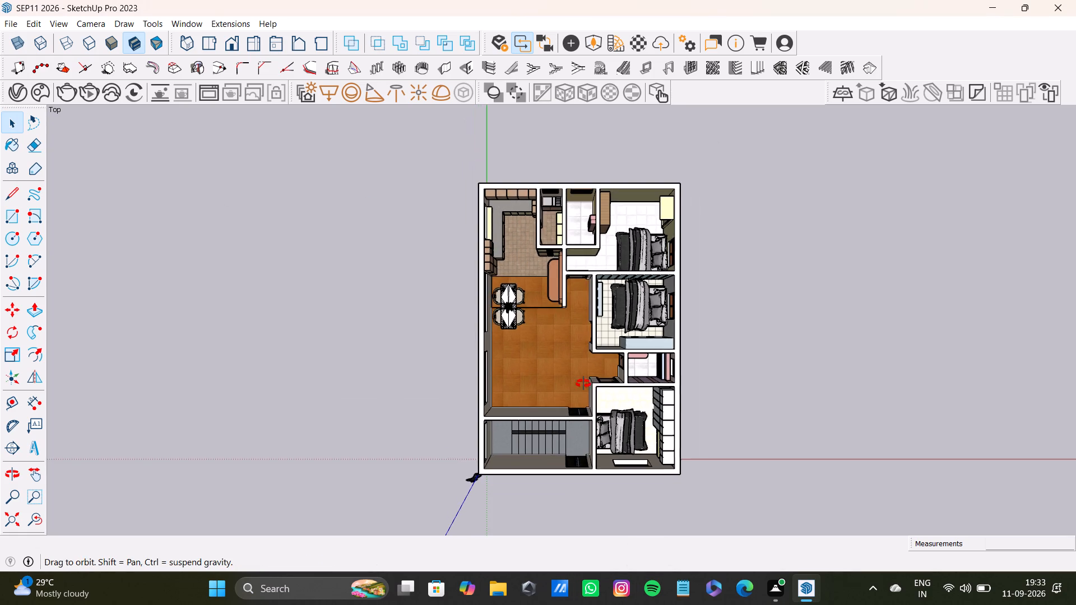
pyautogui.moveTo(583, 384); pyautogui.dragTo(701, 259, button='middle')
pyautogui.scroll(8, 609, 324)
pyautogui.moveTo(599, 369); pyautogui.dragTo(597, 444, button='middle')
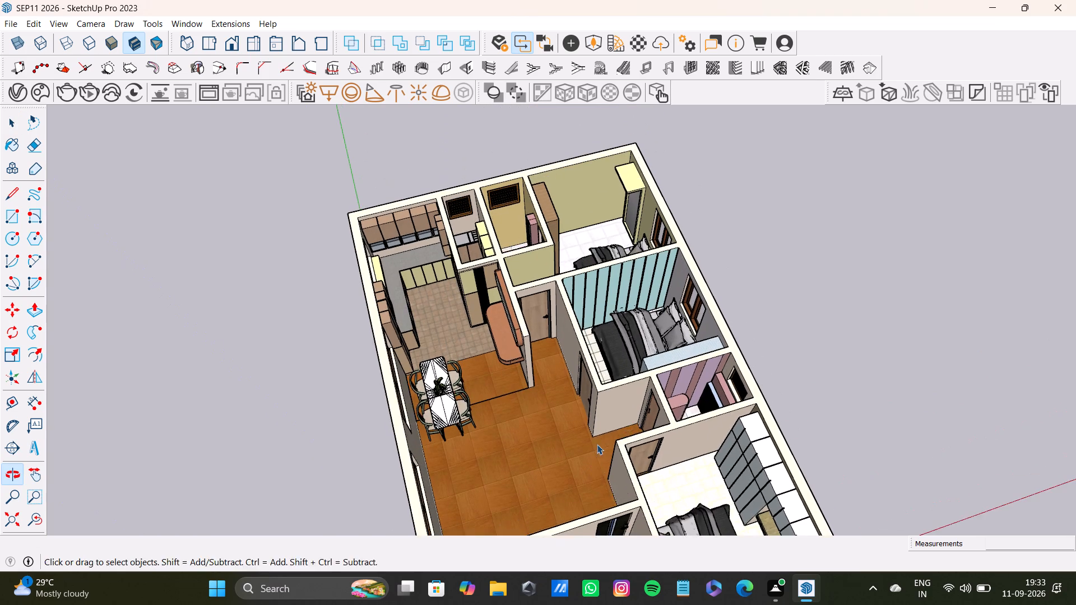
pyautogui.moveTo(597, 443); pyautogui.dragTo(637, 225, button='middle')
pyautogui.moveTo(622, 289); pyautogui.dragTo(709, 277, button='middle')
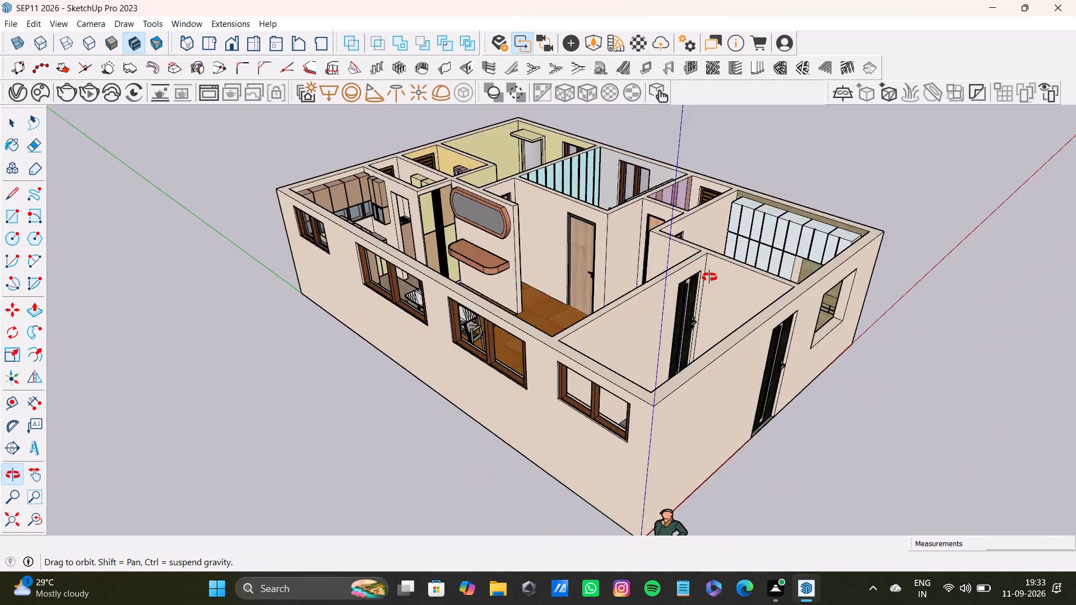
pyautogui.moveTo(709, 277); pyautogui.dragTo(756, 353, button='middle')
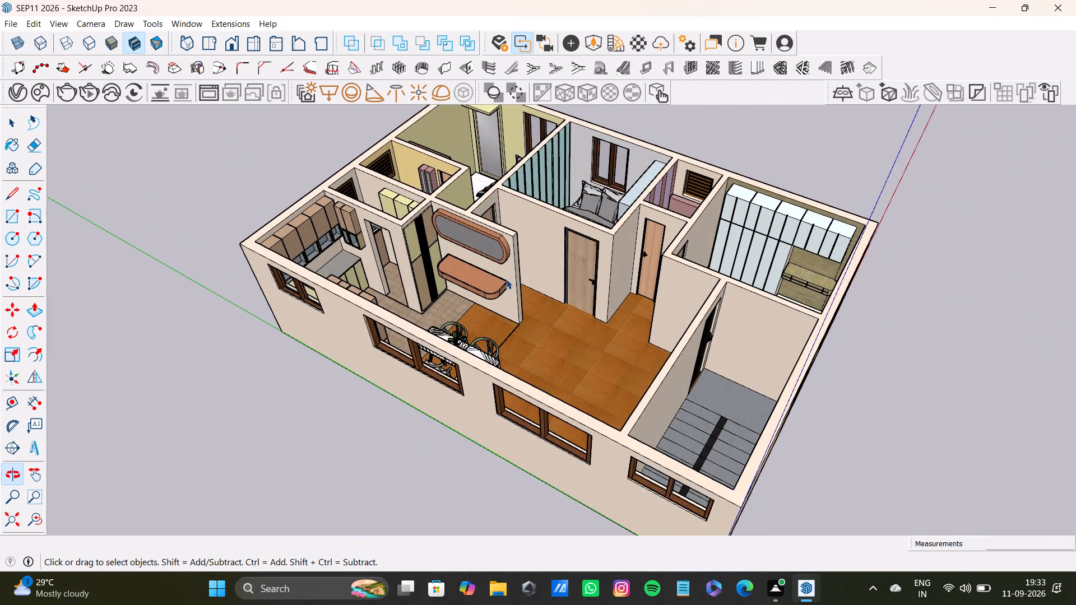
pyautogui.scroll(-3, 506, 279)
pyautogui.keyDown('shift'); pyautogui.moveTo(512, 276); pyautogui.dragTo(495, 336, button='middle'); pyautogui.keyUp('shift')
pyautogui.moveTo(498, 336); pyautogui.dragTo(499, 362, button='middle')
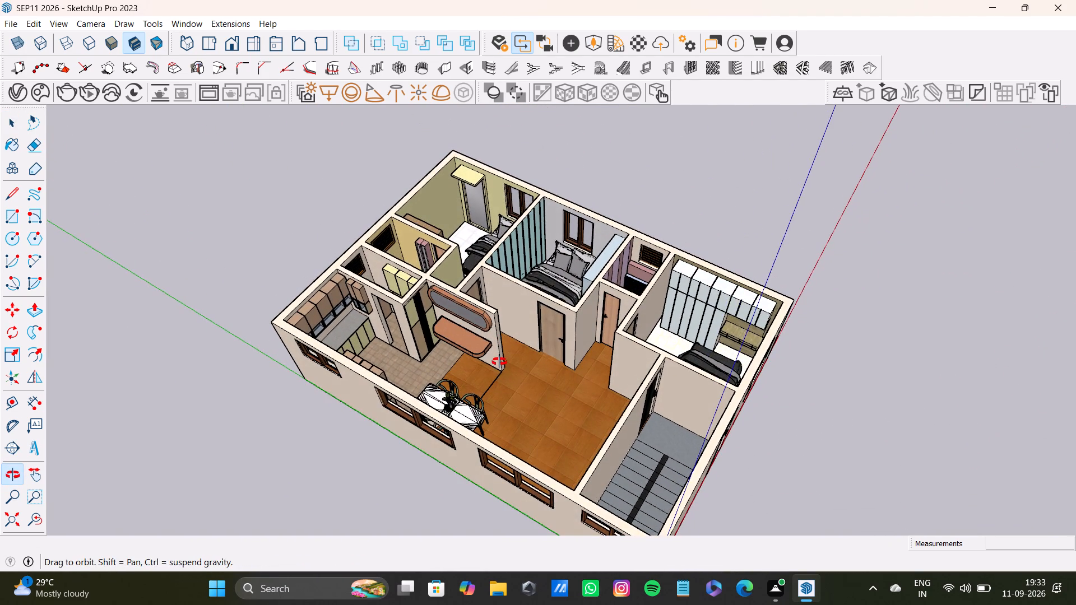
pyautogui.moveTo(499, 362); pyautogui.dragTo(525, 393, button='middle')
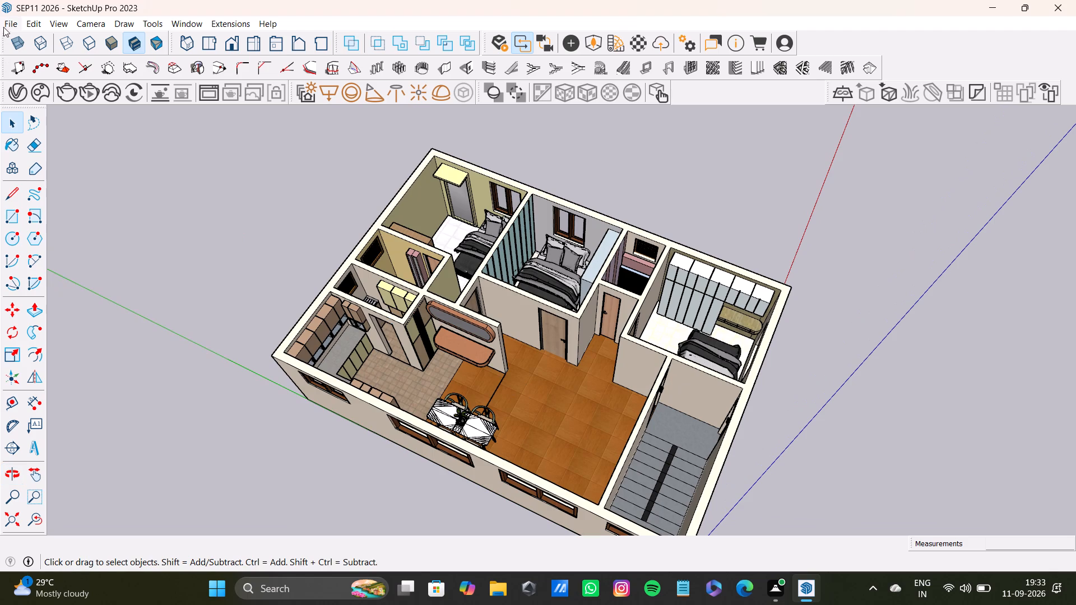
# Print the angled view with Microsoft Print to PDF, choosing the STEV folder inside sketchup sheets as the save location.
pyautogui.click(11, 25)
pyautogui.click(50, 257)
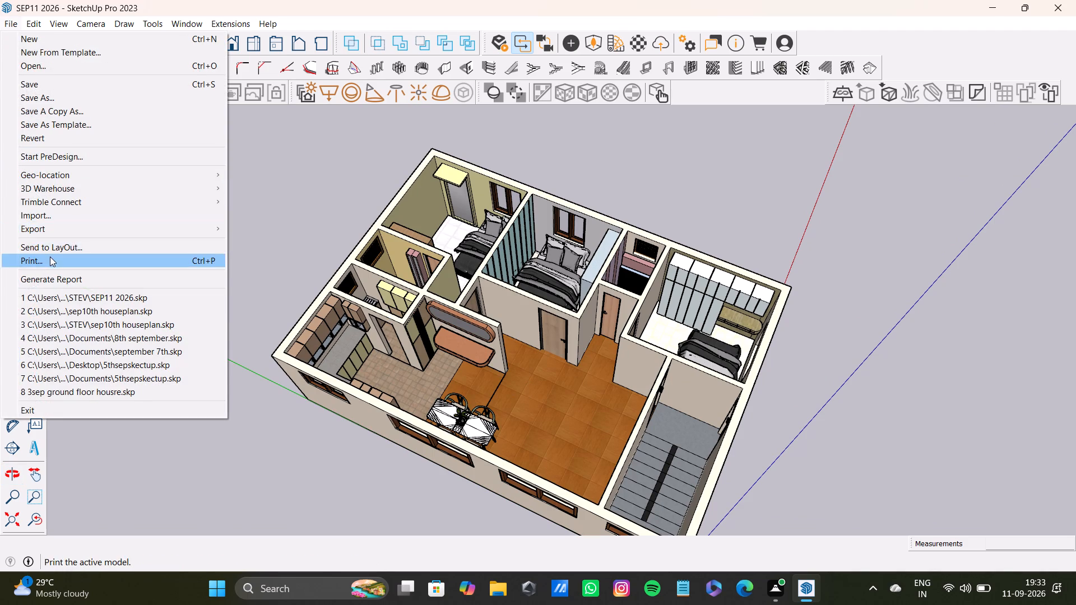
pyautogui.click(561, 373)
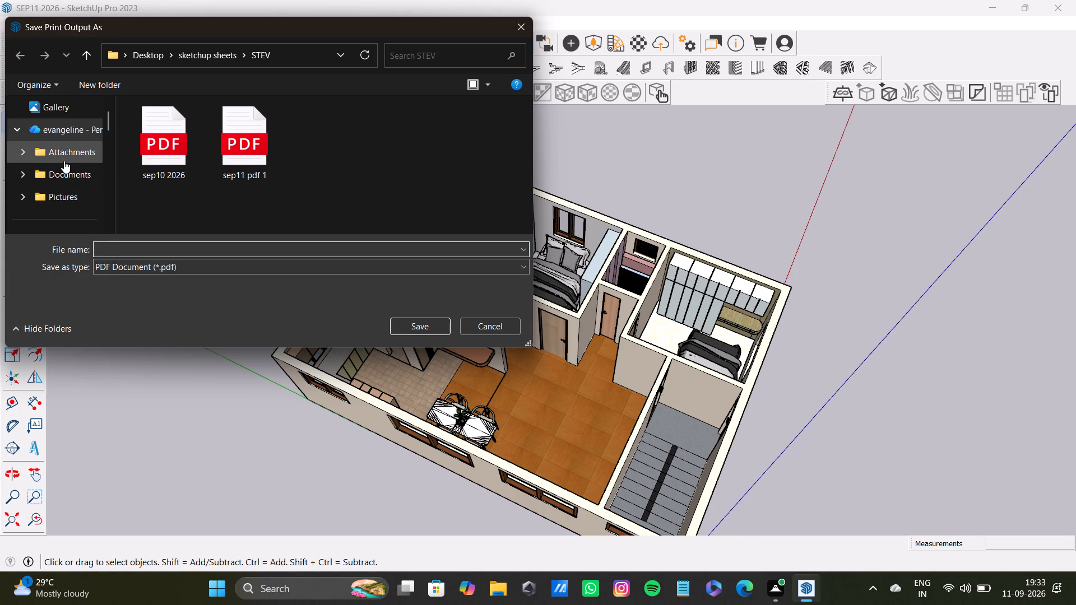
pyautogui.scroll(-1, 64, 159)
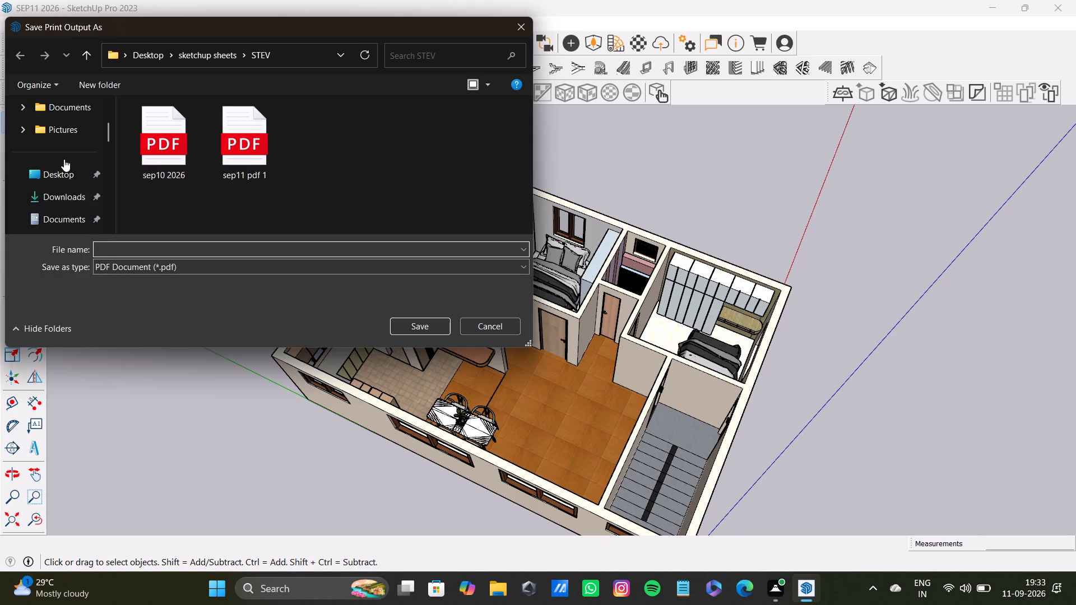
pyautogui.scroll(-3, 64, 159)
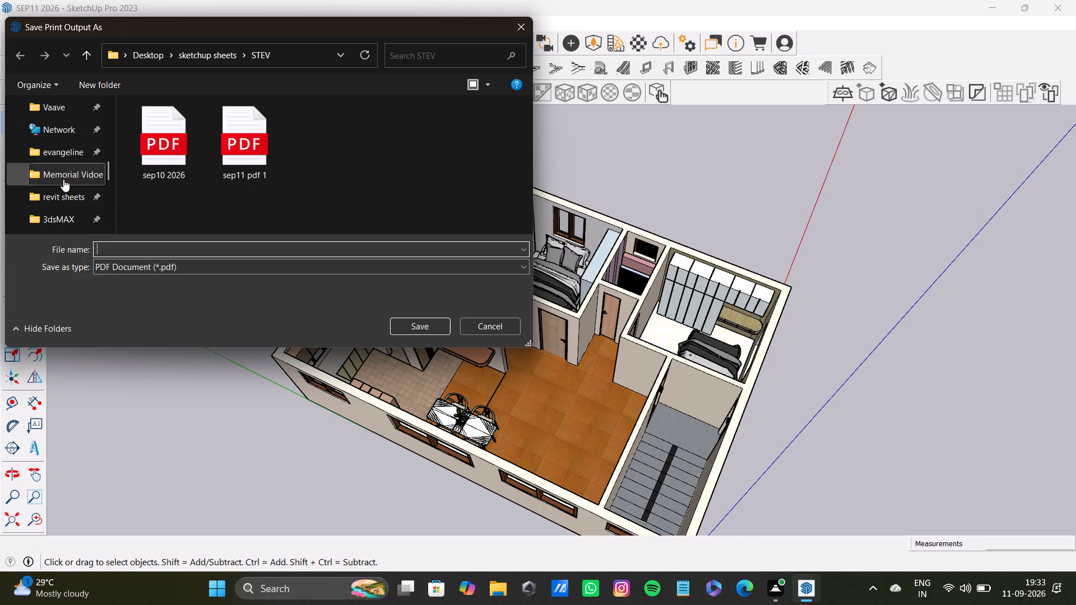
pyautogui.scroll(-1, 63, 179)
pyautogui.doubleClick(56, 213)
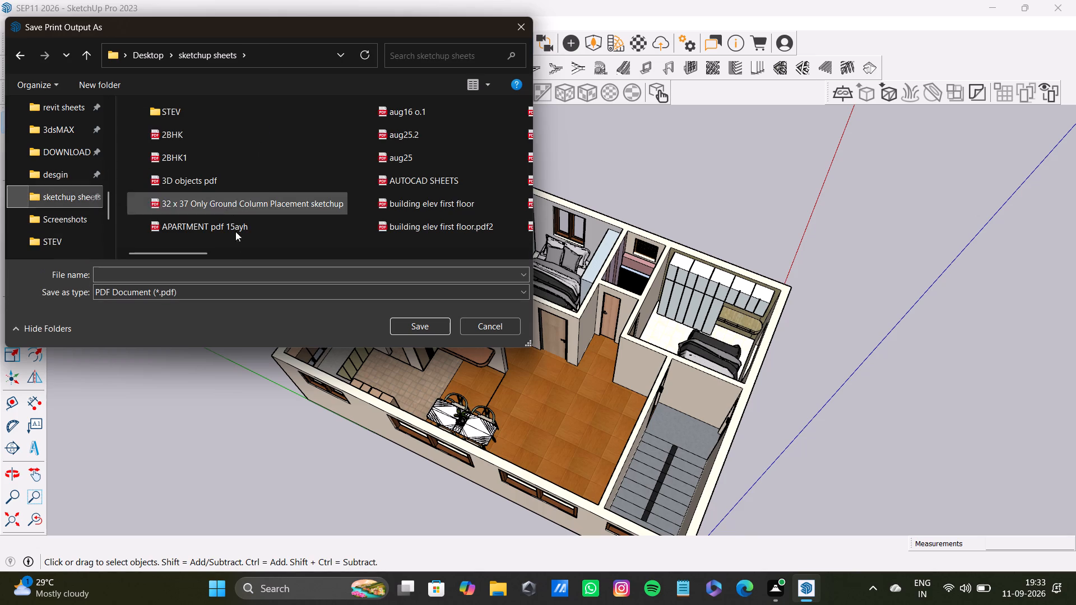
pyautogui.doubleClick(169, 110)
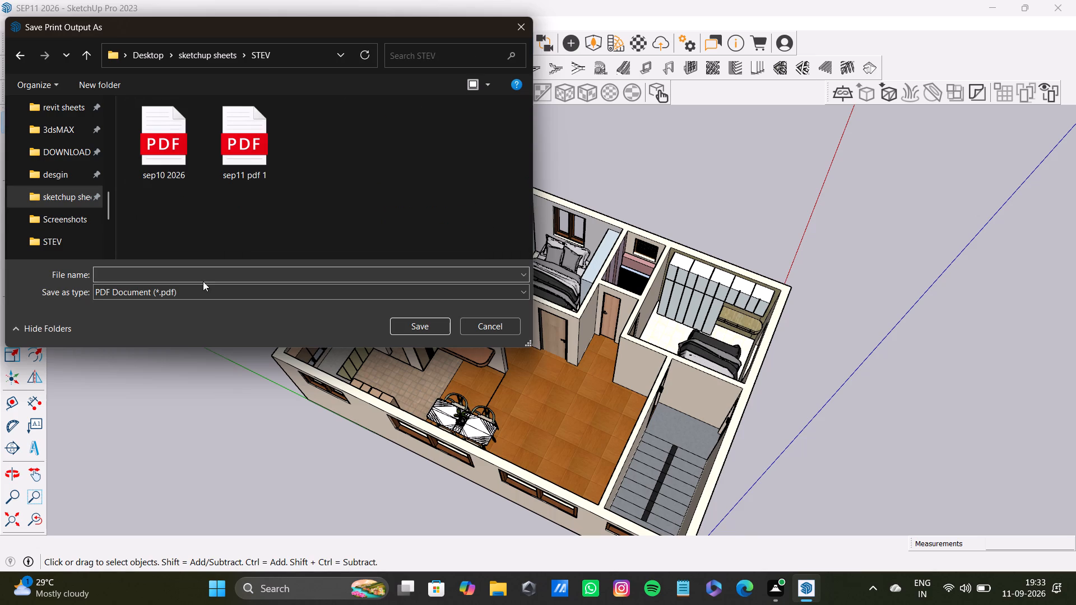
# Name the second PDF output "sep11 pdf 2", save it and dismiss the printing progress window.
pyautogui.click(203, 281)
pyautogui.write('sep11')
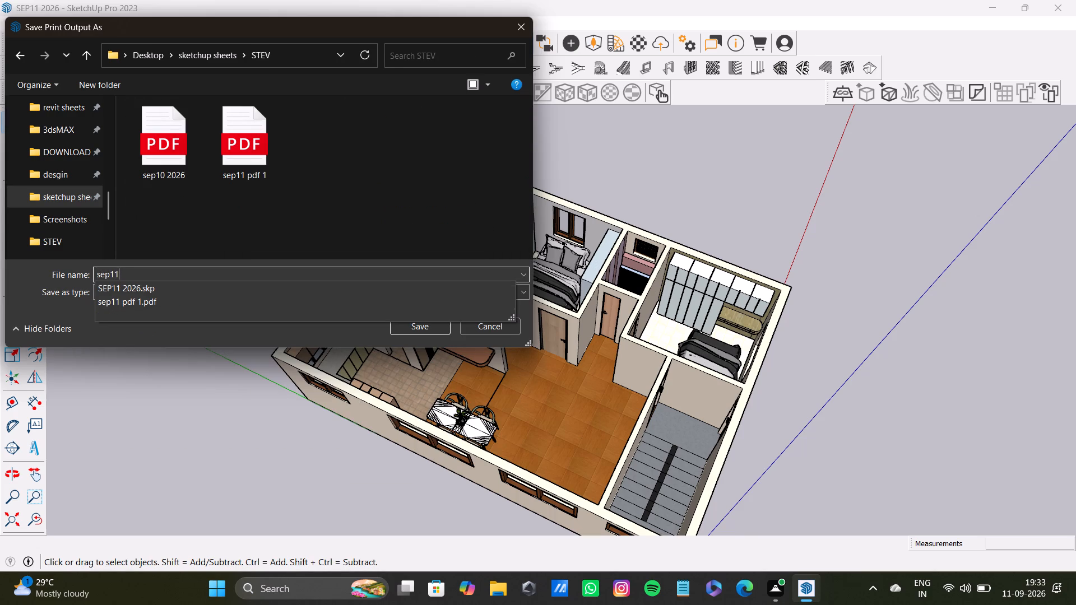
pyautogui.press('space')
pyautogui.write('pdf')
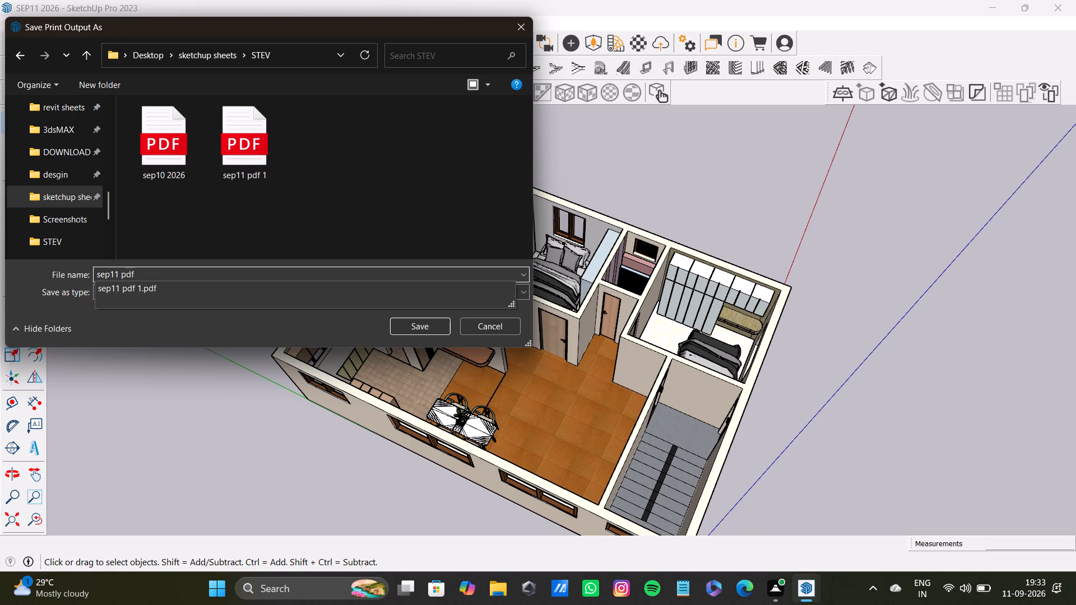
pyautogui.press('space')
pyautogui.press('2')
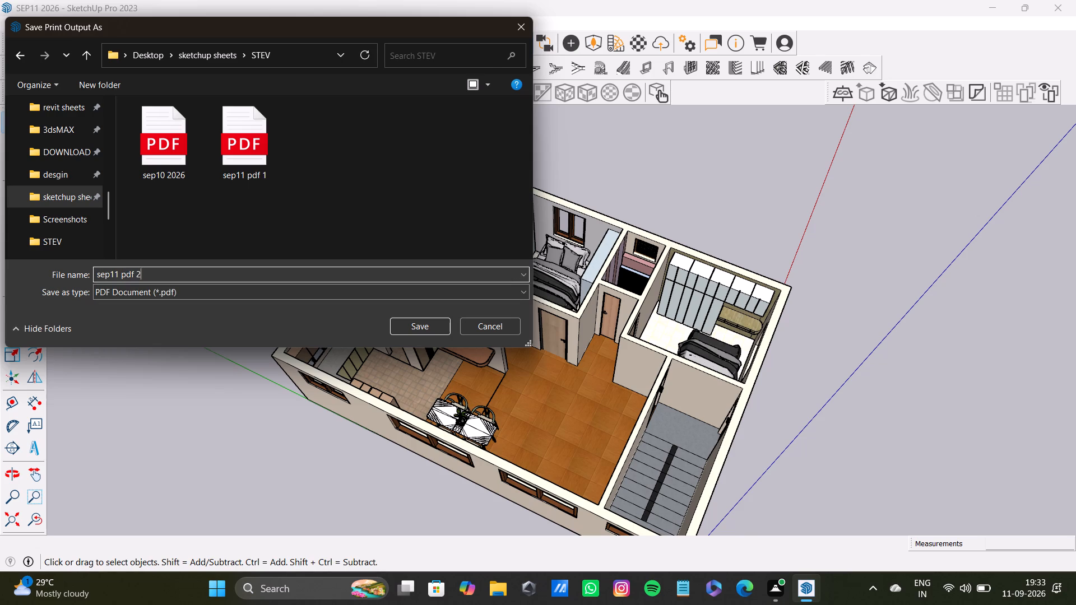
pyautogui.press('Return')
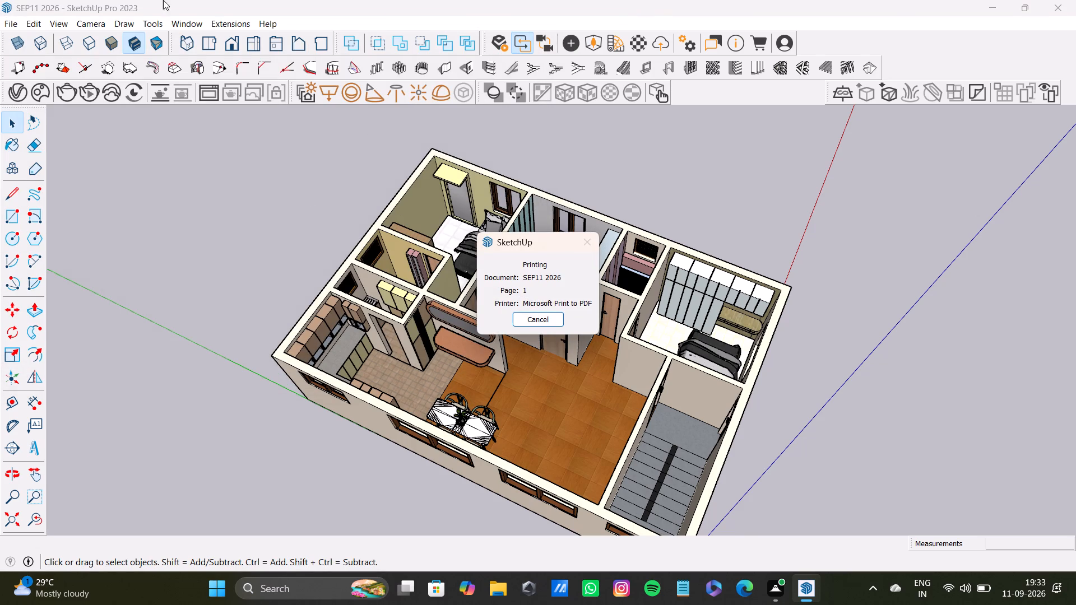
pyautogui.click(587, 243)
# Take a screenshot of the whole house in an angled bird's-eye view from the dining and staircase side.
pyautogui.click(555, 324)
pyautogui.moveTo(728, 370); pyautogui.dragTo(651, 362, button='middle')
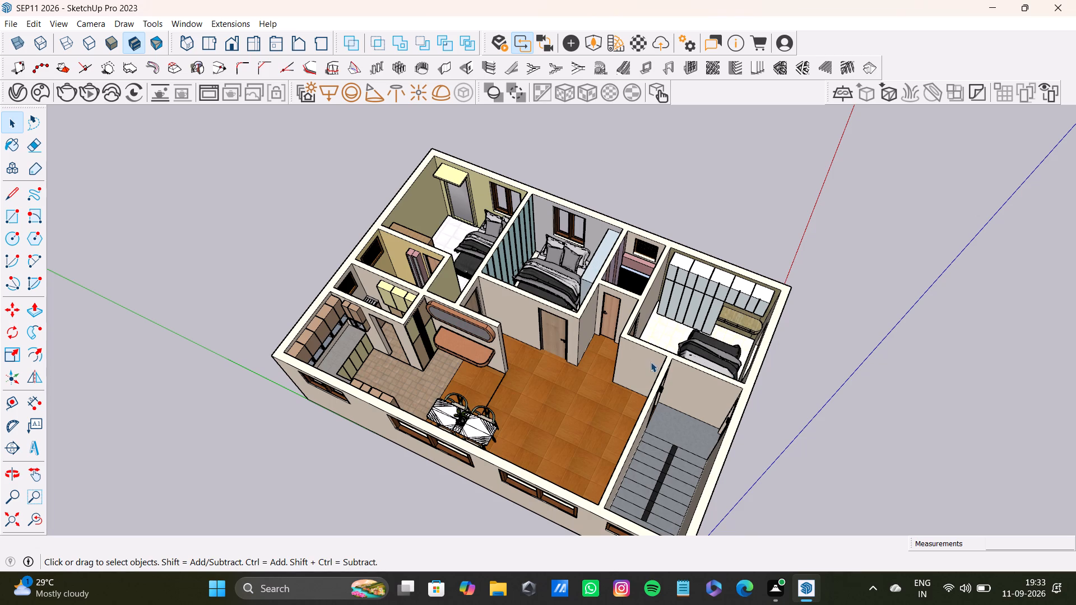
pyautogui.moveTo(651, 362); pyautogui.dragTo(700, 346, button='middle')
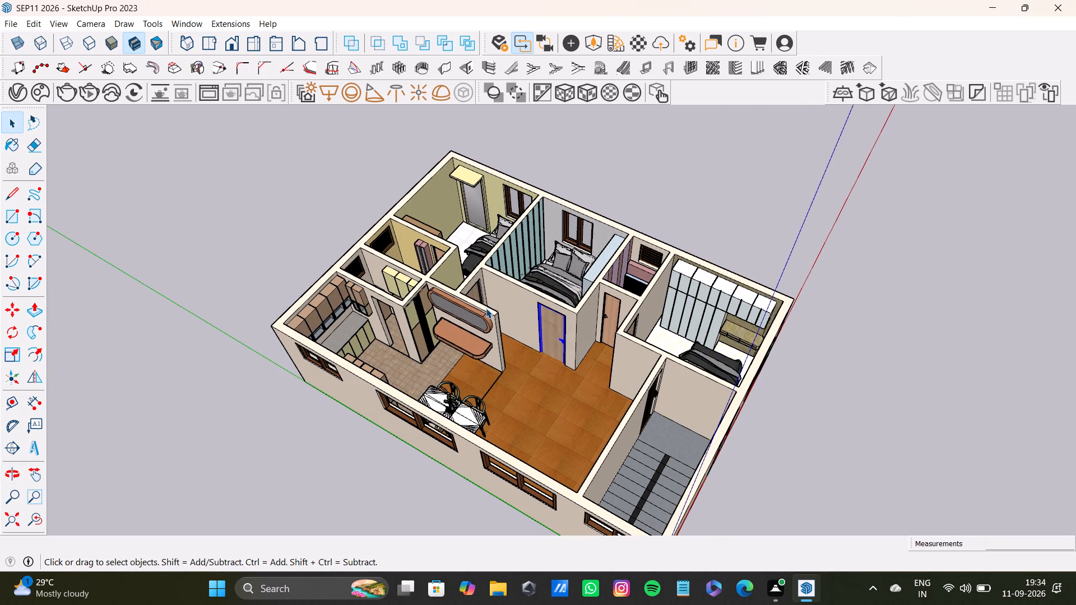
pyautogui.press('super+Print')
# Take a screenshot of a close angled view into the kitchen showing its worktop, base units and wall cabinets.
pyautogui.moveTo(683, 401); pyautogui.dragTo(407, 464, button='middle')
pyautogui.scroll(4, 467, 390)
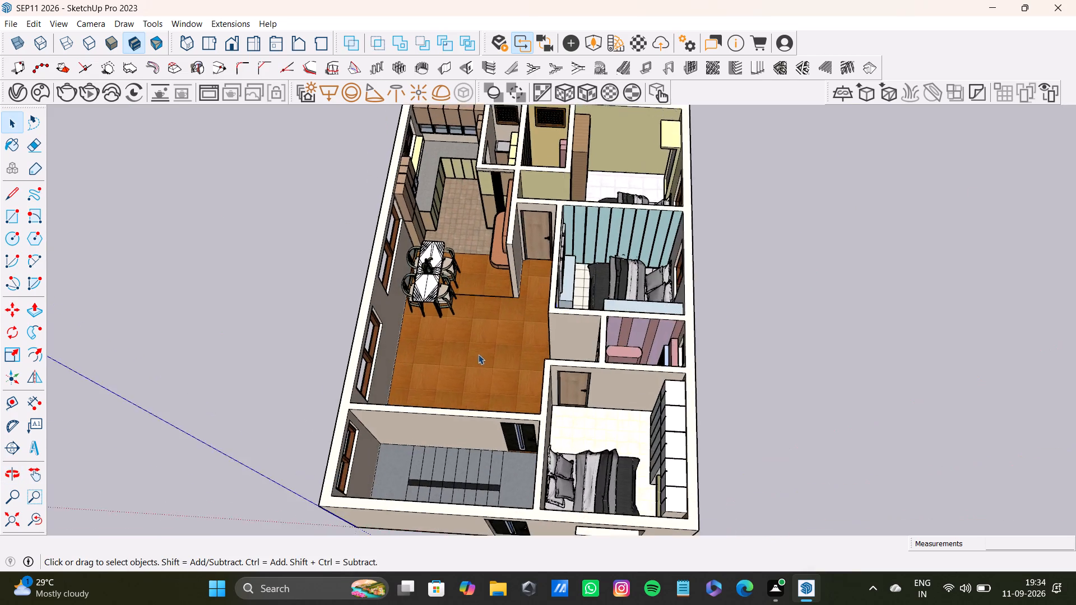
pyautogui.scroll(3, 478, 354)
pyautogui.moveTo(577, 388); pyautogui.dragTo(276, 337, button='middle')
pyautogui.scroll(-5, 458, 353)
pyautogui.scroll(1, 459, 353)
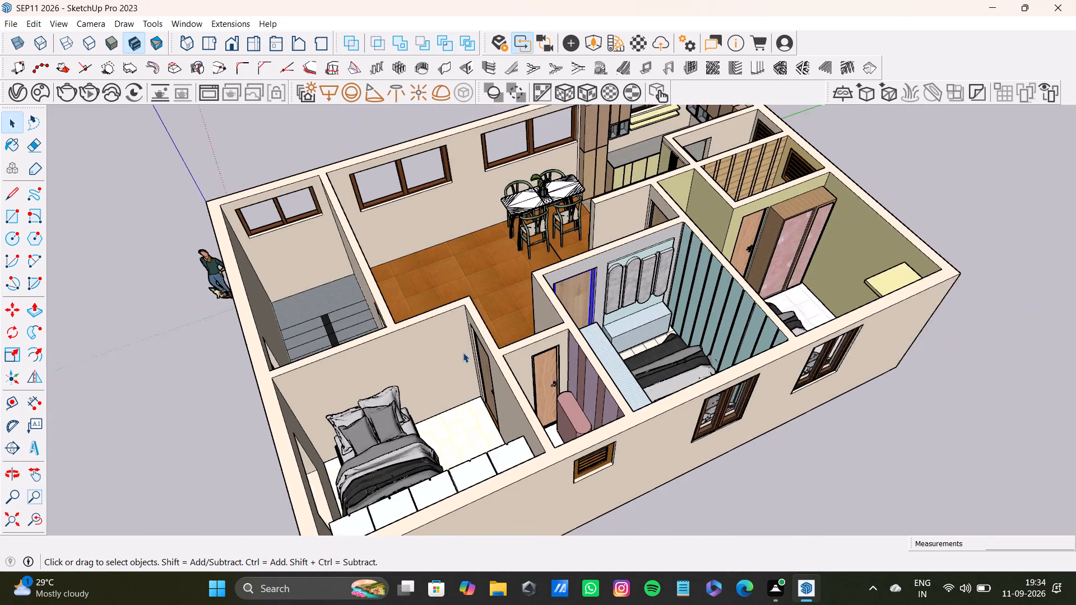
pyautogui.scroll(-3, 463, 352)
pyautogui.keyDown('shift'); pyautogui.moveTo(481, 347); pyautogui.dragTo(442, 416, button='middle'); pyautogui.keyUp('shift')
pyautogui.moveTo(514, 313); pyautogui.dragTo(535, 377, button='middle')
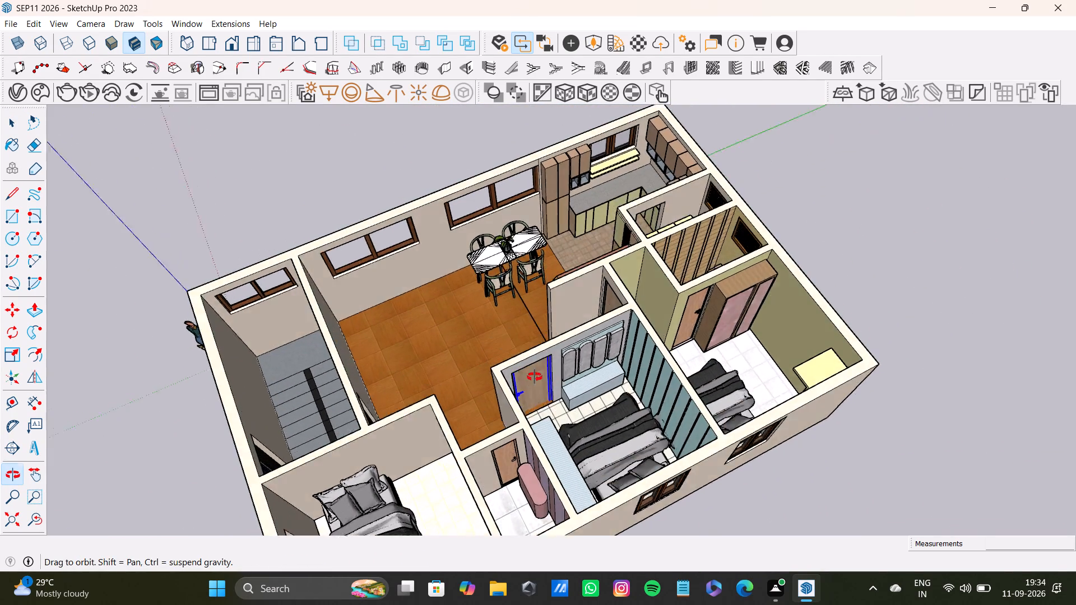
pyautogui.moveTo(535, 377); pyautogui.dragTo(647, 331, button='middle')
pyautogui.scroll(12, 558, 248)
pyautogui.keyDown('shift'); pyautogui.moveTo(539, 205); pyautogui.dragTo(540, 286, button='middle'); pyautogui.keyUp('shift')
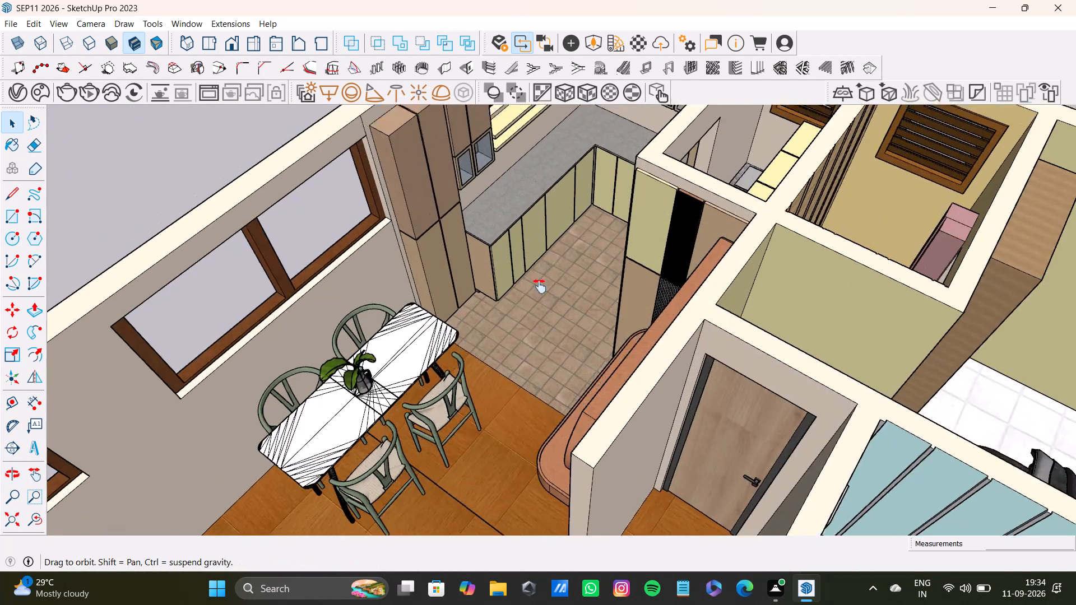
pyautogui.keyDown('shift'); pyautogui.moveTo(540, 286); pyautogui.dragTo(549, 353, button='middle'); pyautogui.keyUp('shift')
pyautogui.scroll(1, 558, 360)
pyautogui.moveTo(558, 361); pyautogui.dragTo(666, 276, button='middle')
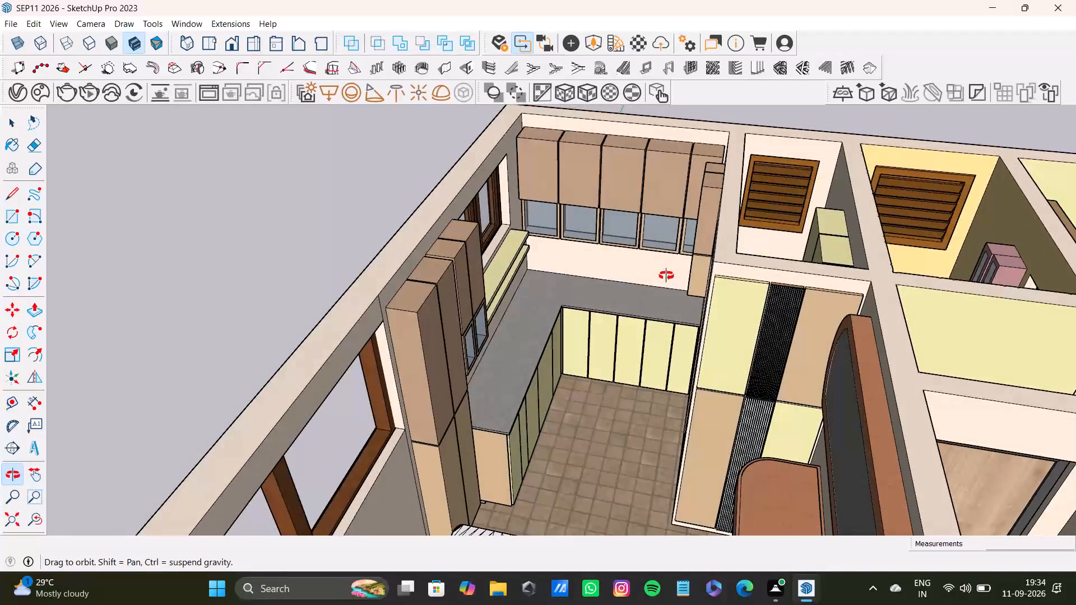
pyautogui.moveTo(666, 276); pyautogui.dragTo(638, 281, button='middle')
pyautogui.moveTo(651, 289); pyautogui.dragTo(661, 289, button='middle')
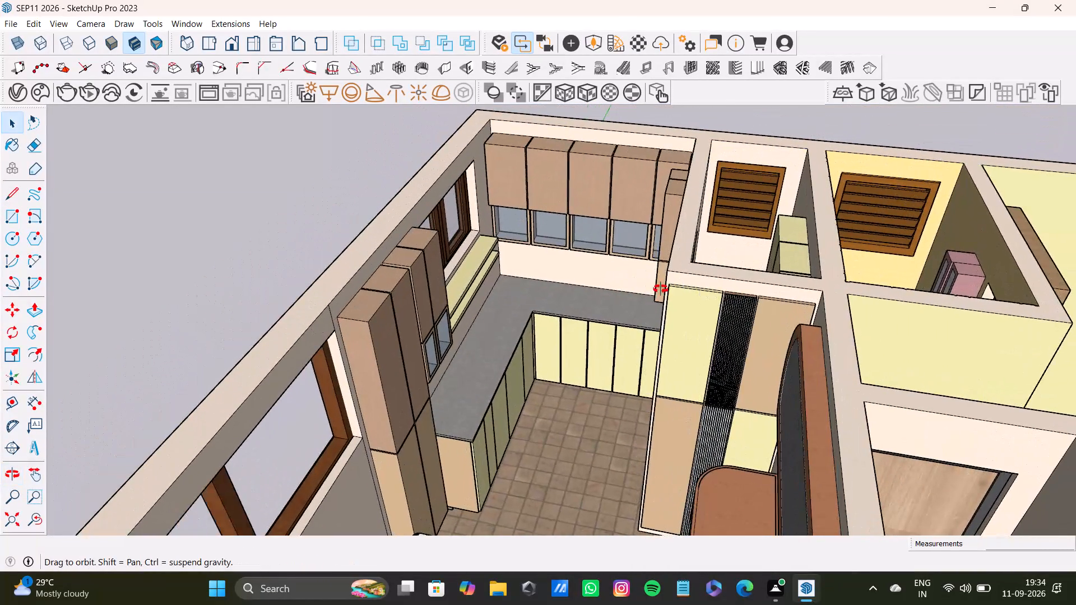
pyautogui.moveTo(661, 289); pyautogui.dragTo(754, 299, button='middle')
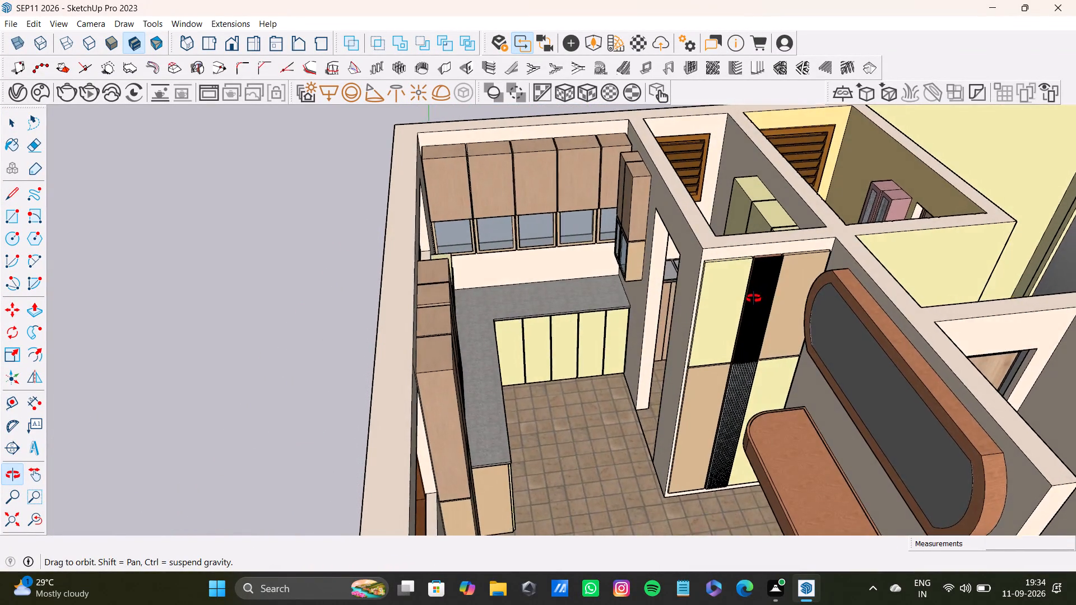
pyautogui.moveTo(754, 299); pyautogui.dragTo(629, 303, button='middle')
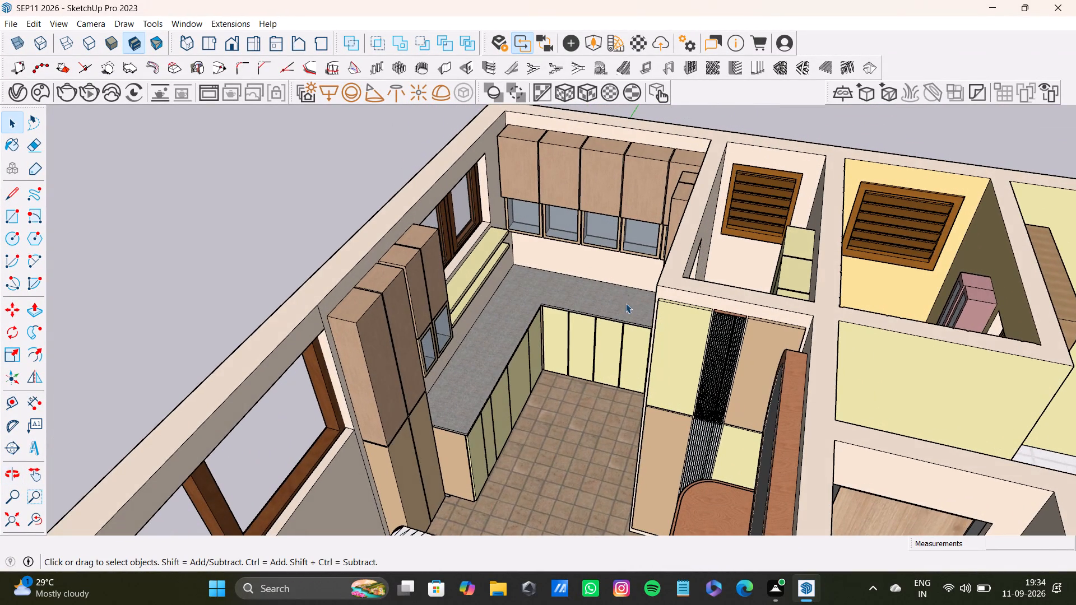
pyautogui.press('super+Print')
pyautogui.press('super+asterisk')
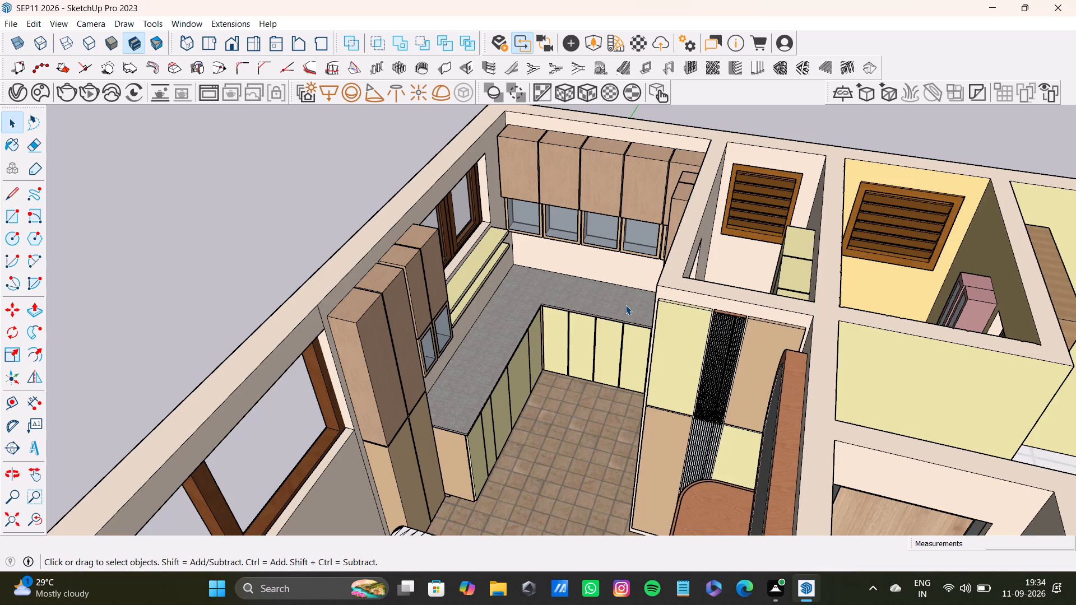
# Take a screenshot looking down into the bathroom and the utility room beside the kitchen.
pyautogui.scroll(8, 513, 369)
pyautogui.moveTo(515, 363); pyautogui.dragTo(724, 423, button='middle')
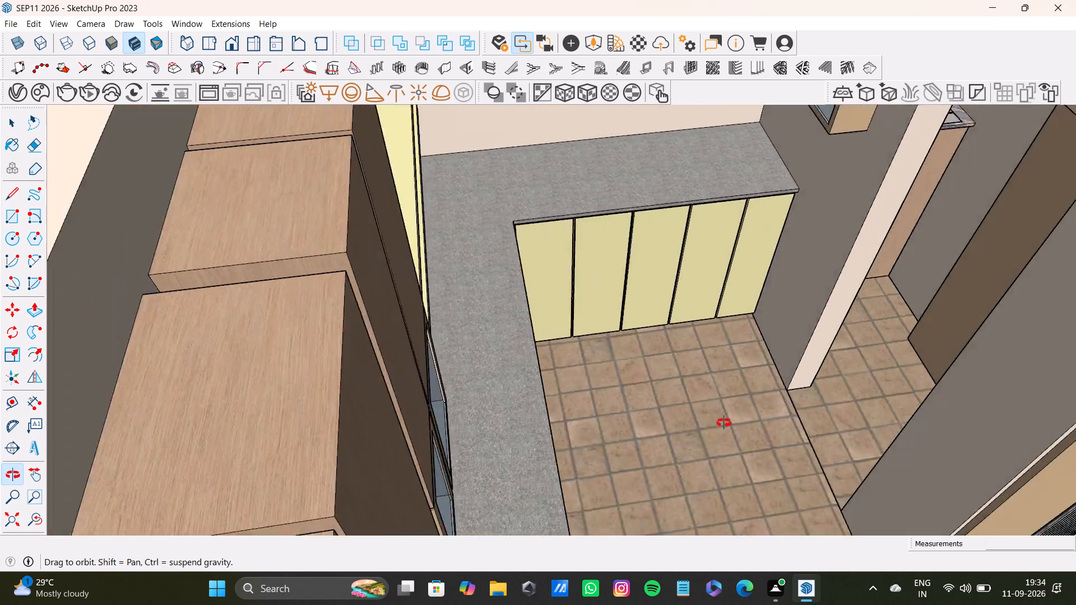
pyautogui.moveTo(724, 423); pyautogui.dragTo(811, 407, button='middle')
pyautogui.scroll(-3, 698, 309)
pyautogui.keyDown('shift'); pyautogui.moveTo(590, 192); pyautogui.dragTo(519, 505, button='middle'); pyautogui.keyUp('shift')
pyautogui.scroll(-4, 526, 386)
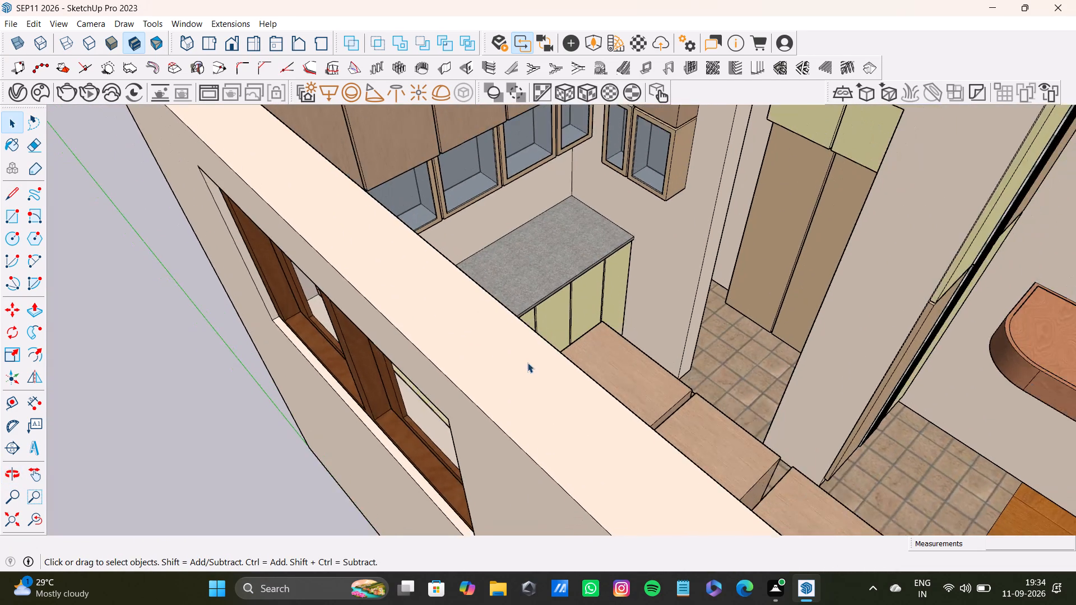
pyautogui.scroll(-10, 527, 362)
pyautogui.keyDown('shift'); pyautogui.moveTo(587, 290); pyautogui.dragTo(468, 324, button='middle'); pyautogui.keyUp('shift')
pyautogui.moveTo(457, 350); pyautogui.dragTo(817, 426, button='middle')
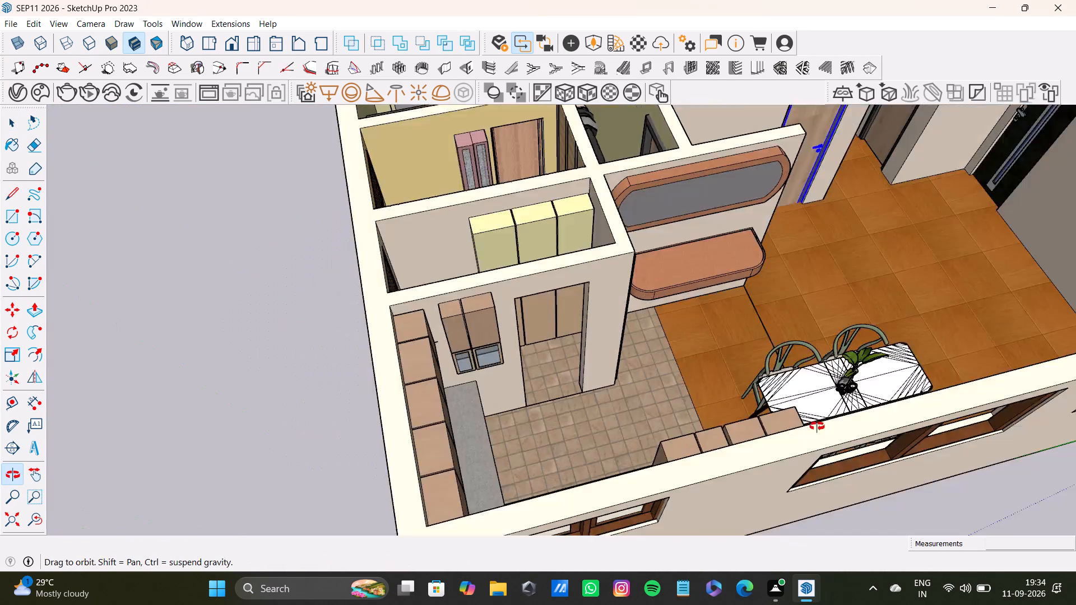
pyautogui.moveTo(817, 426); pyautogui.dragTo(819, 417, button='middle')
pyautogui.scroll(3, 624, 301)
pyautogui.keyDown('shift'); pyautogui.moveTo(604, 263); pyautogui.dragTo(527, 404, button='middle'); pyautogui.keyUp('shift')
pyautogui.moveTo(526, 407); pyautogui.dragTo(658, 400, button='middle')
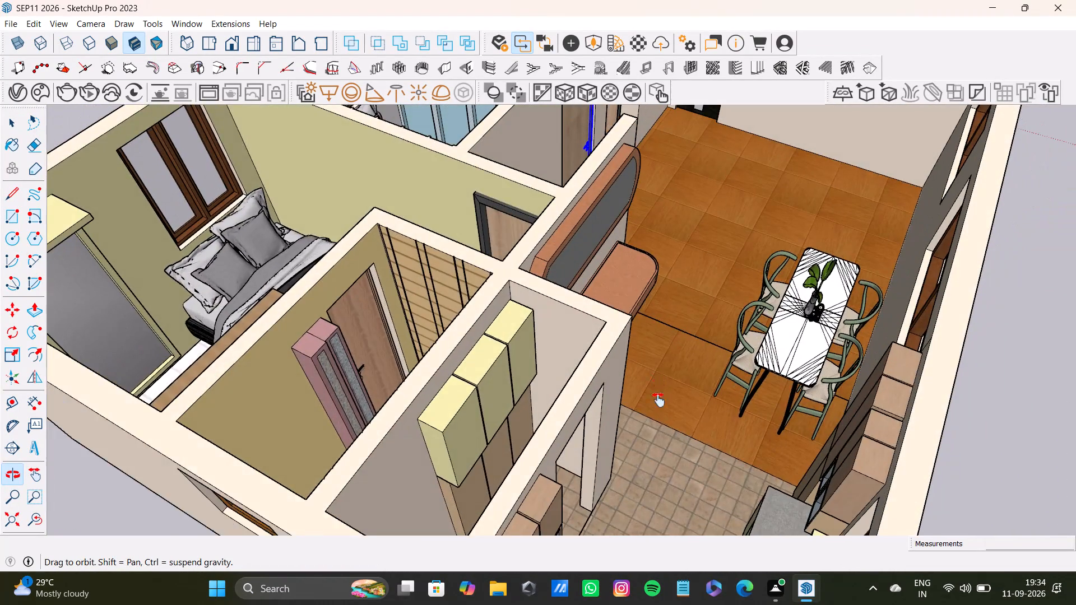
pyautogui.moveTo(658, 400); pyautogui.dragTo(831, 353, button='middle')
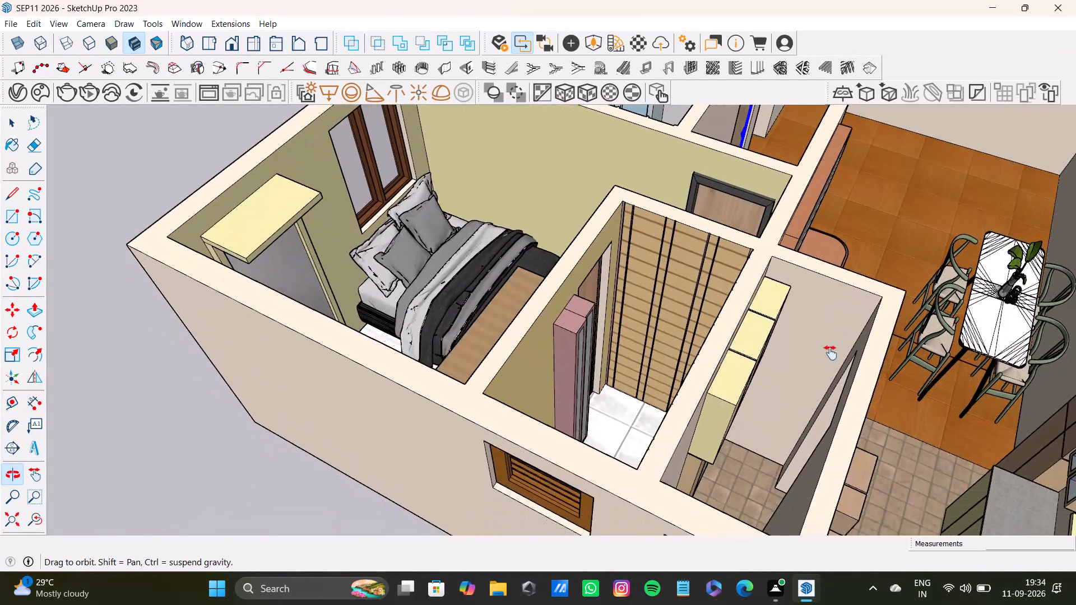
pyautogui.moveTo(831, 353); pyautogui.dragTo(827, 338, button='middle')
pyautogui.moveTo(804, 367); pyautogui.dragTo(582, 443, button='middle')
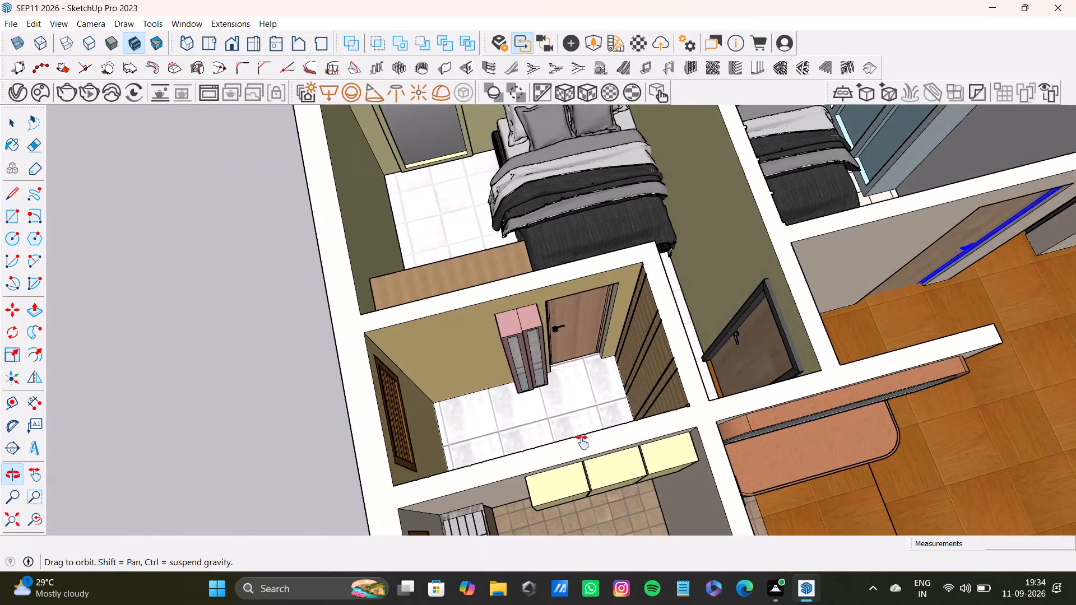
pyautogui.moveTo(582, 443); pyautogui.dragTo(577, 423, button='middle')
pyautogui.moveTo(577, 402); pyautogui.dragTo(571, 349, button='middle')
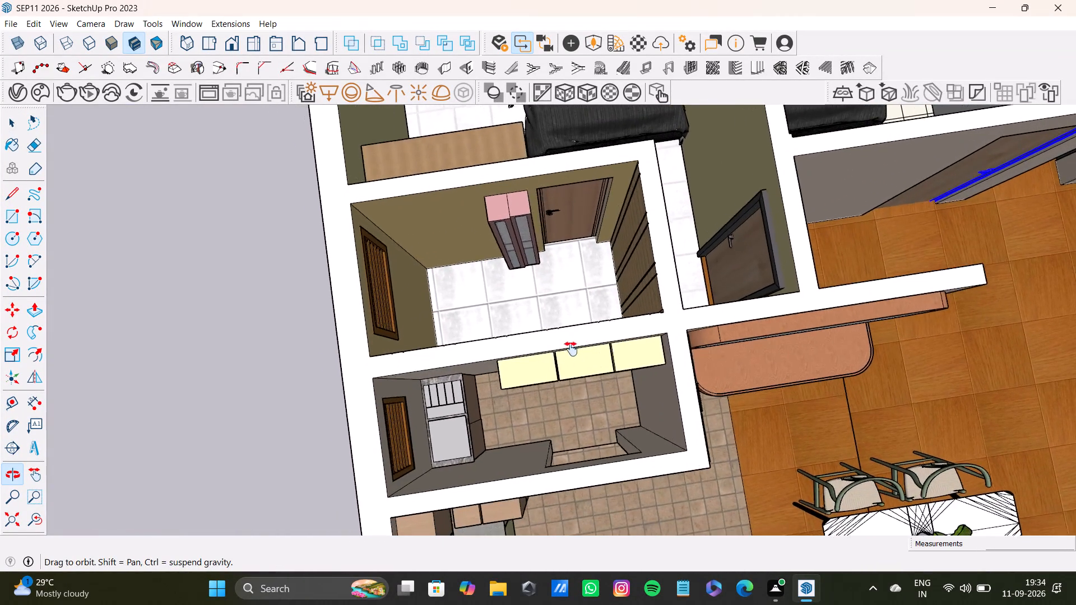
pyautogui.moveTo(571, 349); pyautogui.dragTo(574, 348, button='middle')
pyautogui.moveTo(618, 345); pyautogui.dragTo(589, 327, button='middle')
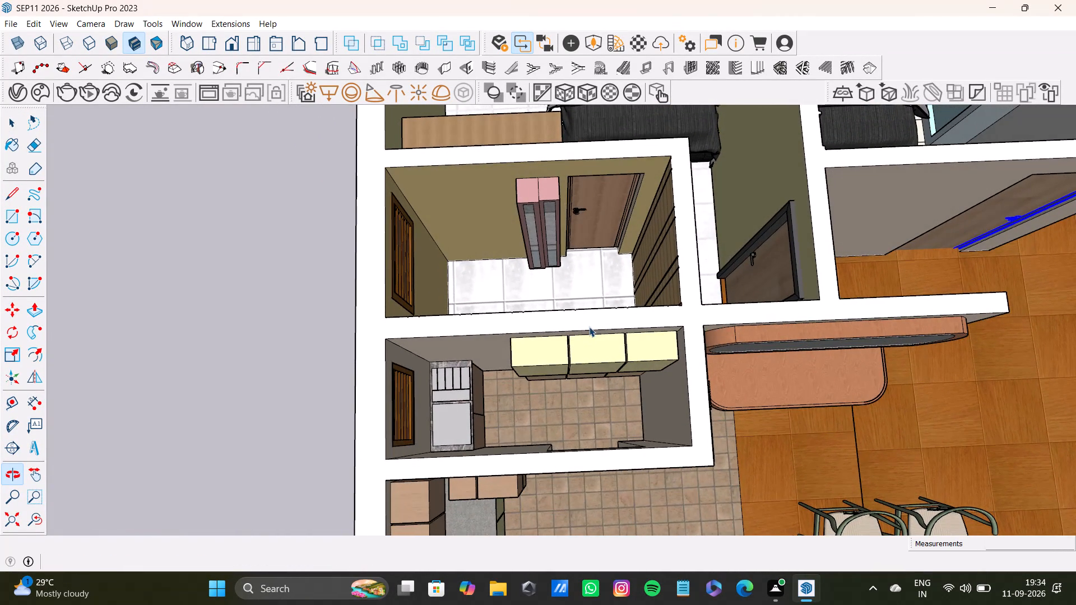
pyautogui.press('super+Print')
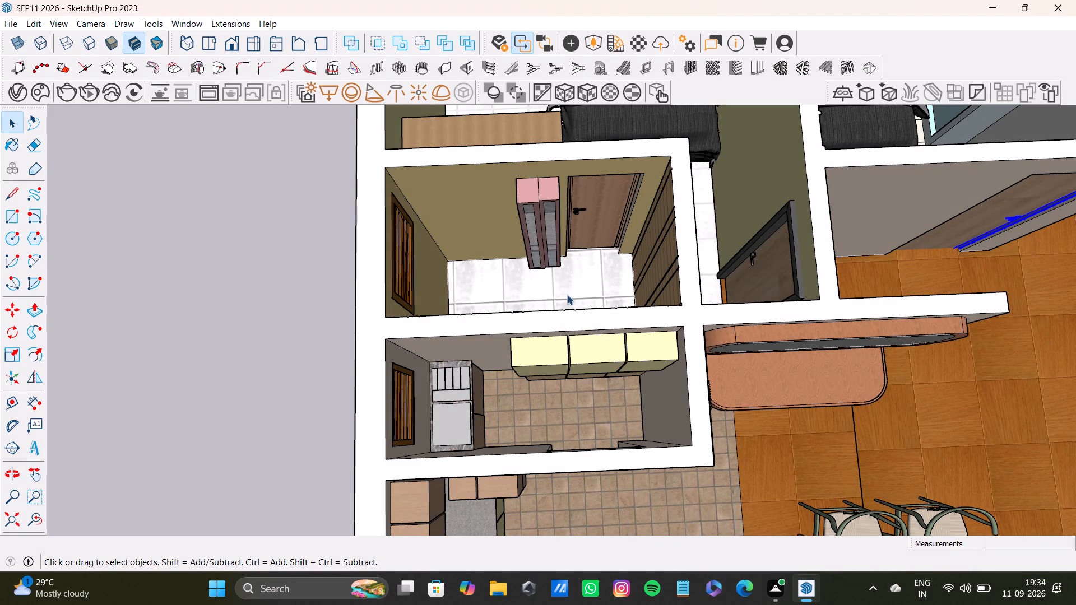
# Take a screenshot of the middle and corner bedrooms from the outer window side, showing their doors, beds and wardrobes.
pyautogui.keyDown('shift'); pyautogui.moveTo(564, 204); pyautogui.dragTo(563, 485, button='middle'); pyautogui.keyUp('shift')
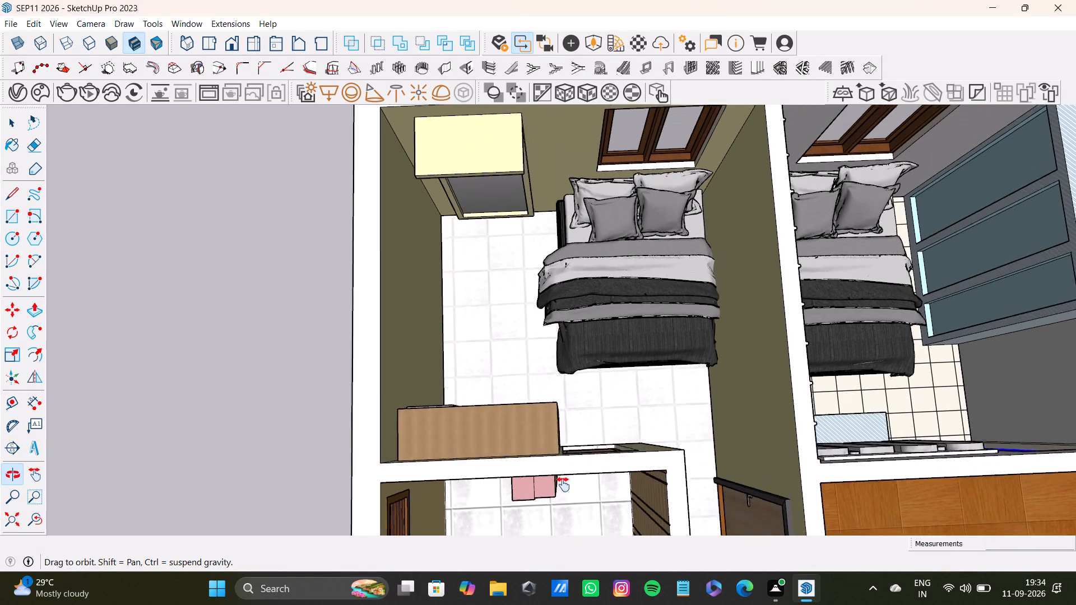
pyautogui.keyDown('shift'); pyautogui.moveTo(563, 485); pyautogui.dragTo(568, 502, button='middle'); pyautogui.keyUp('shift')
pyautogui.keyDown('shift'); pyautogui.moveTo(625, 406); pyautogui.dragTo(425, 383, button='middle'); pyautogui.keyUp('shift')
pyautogui.moveTo(573, 375); pyautogui.dragTo(572, 387, button='middle')
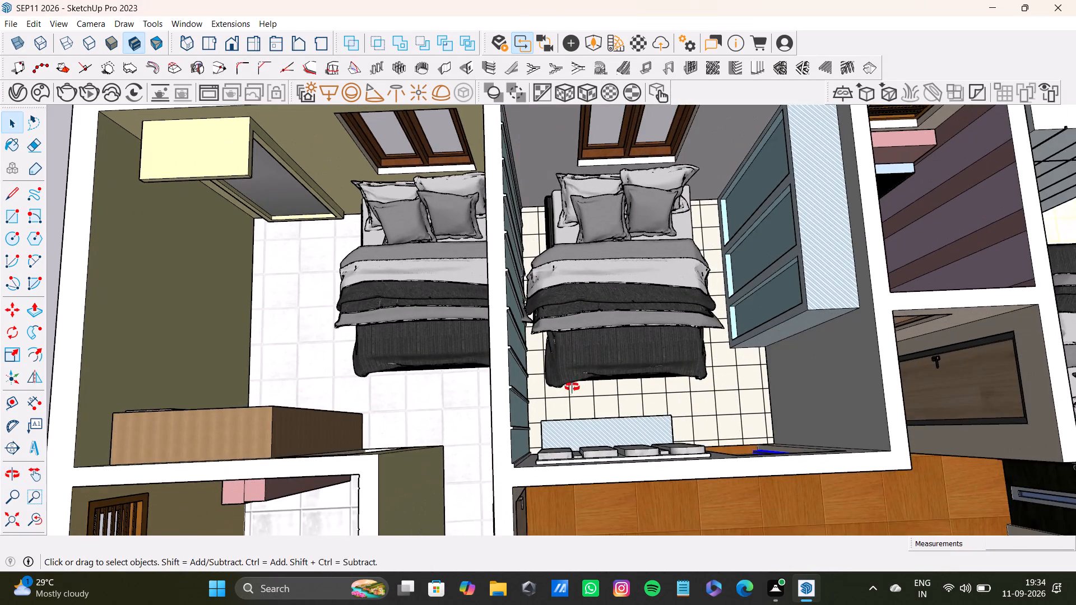
pyautogui.moveTo(572, 387); pyautogui.dragTo(123, 409, button='middle')
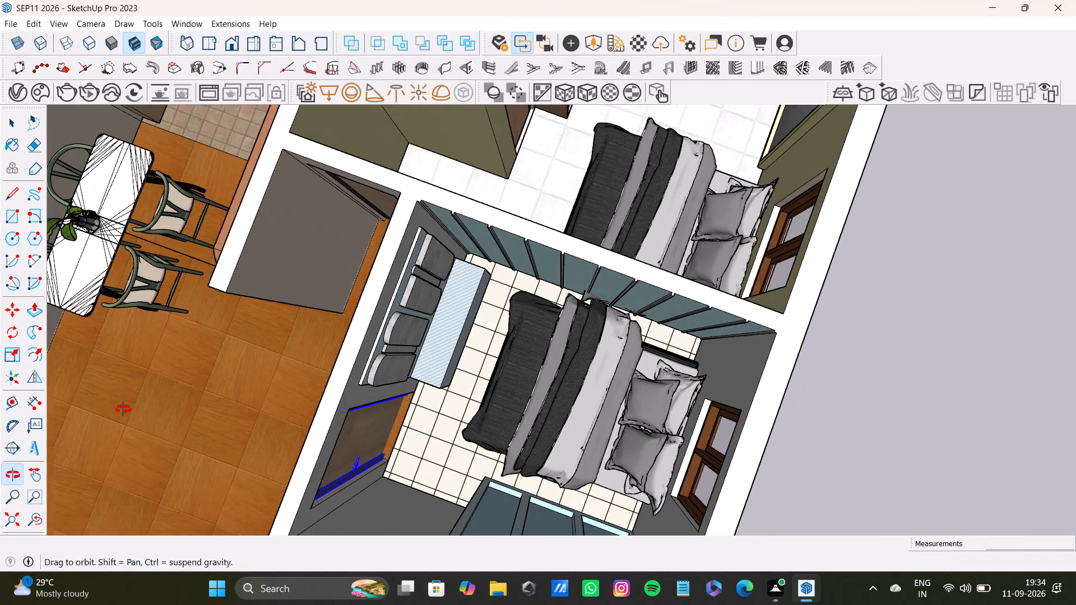
pyautogui.moveTo(123, 409); pyautogui.dragTo(123, 409, button='middle')
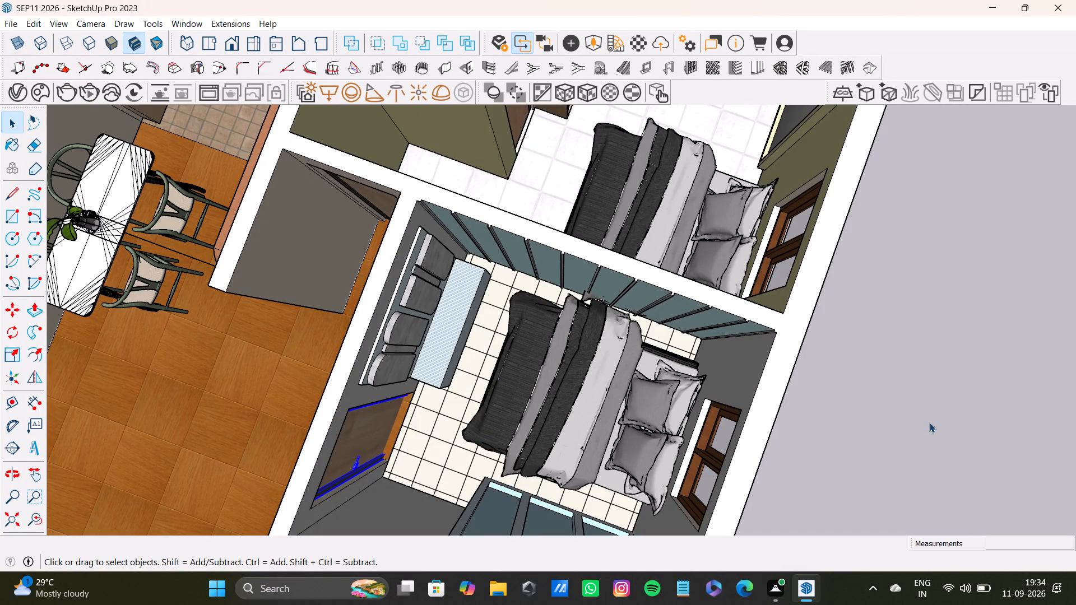
pyautogui.scroll(-6, 695, 345)
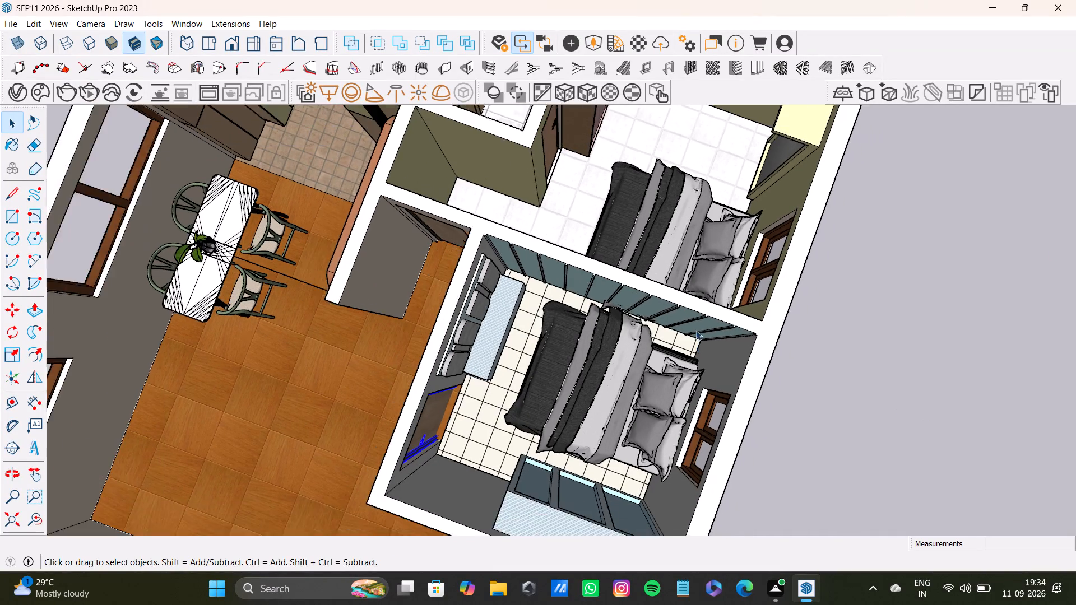
pyautogui.scroll(-2, 695, 330)
pyautogui.keyDown('shift'); pyautogui.moveTo(686, 353); pyautogui.dragTo(769, 297, button='middle'); pyautogui.keyUp('shift')
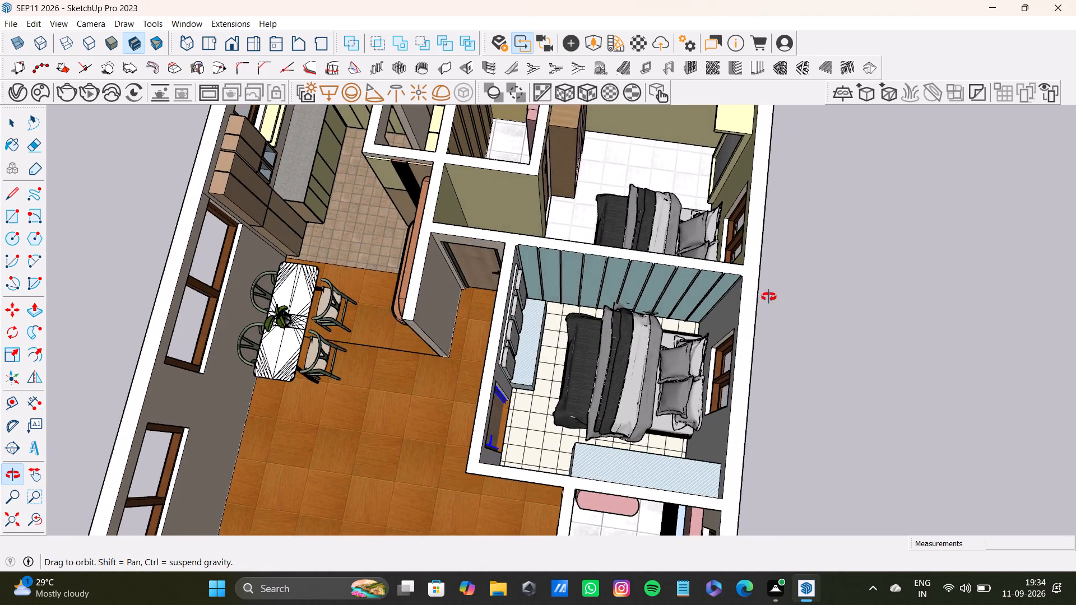
pyautogui.keyDown('shift'); pyautogui.moveTo(769, 297); pyautogui.dragTo(780, 291, button='middle'); pyautogui.keyUp('shift')
pyautogui.moveTo(604, 328); pyautogui.dragTo(324, 259, button='middle')
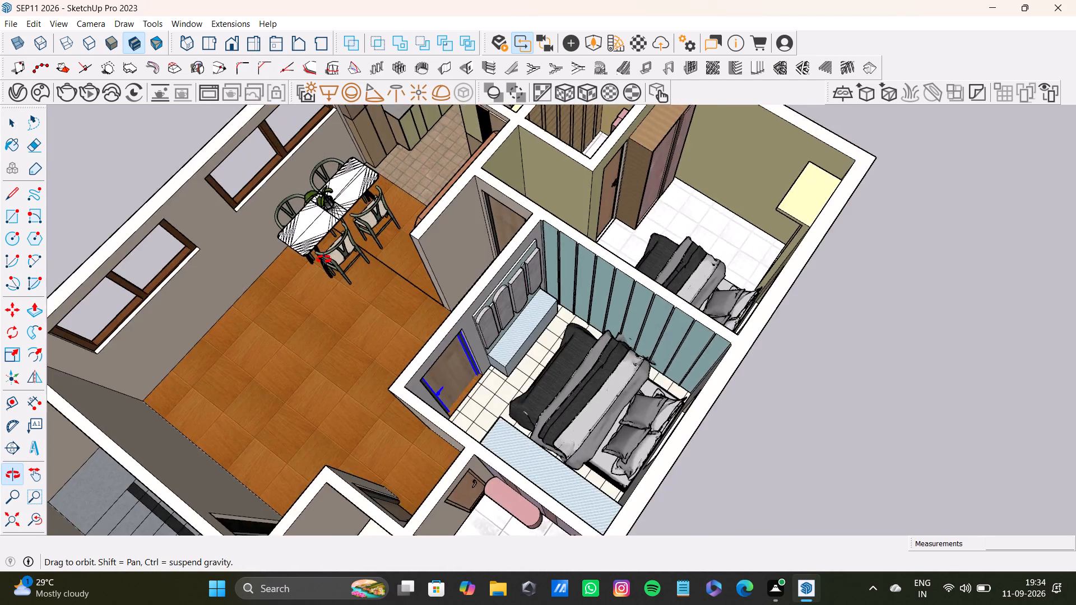
pyautogui.moveTo(324, 259); pyautogui.dragTo(297, 244, button='middle')
pyautogui.scroll(3, 603, 298)
pyautogui.moveTo(603, 299); pyautogui.dragTo(534, 292, button='middle')
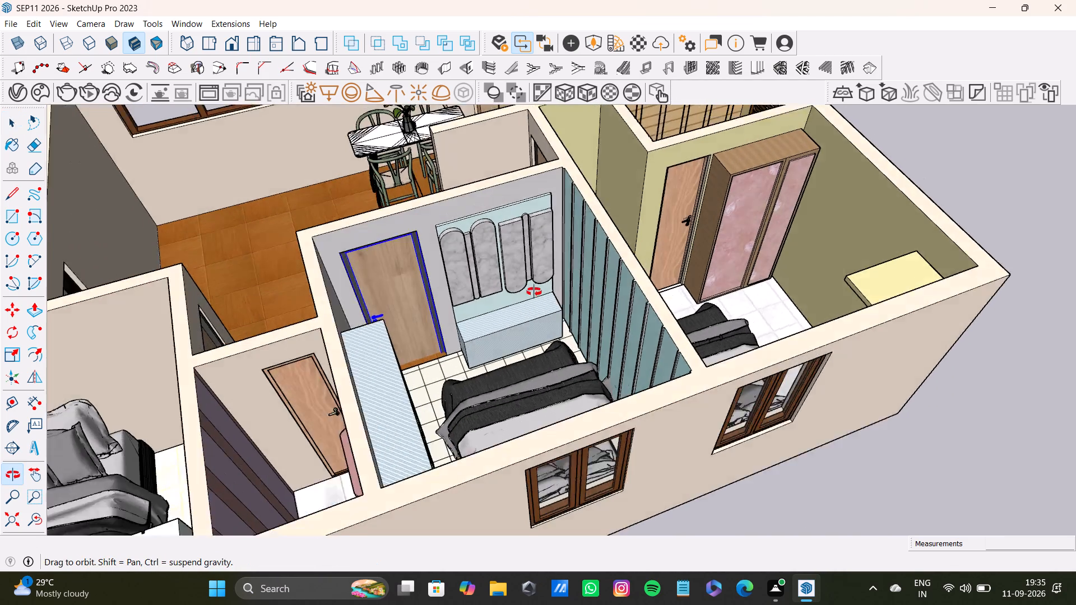
pyautogui.moveTo(534, 292); pyautogui.dragTo(472, 347, button='middle')
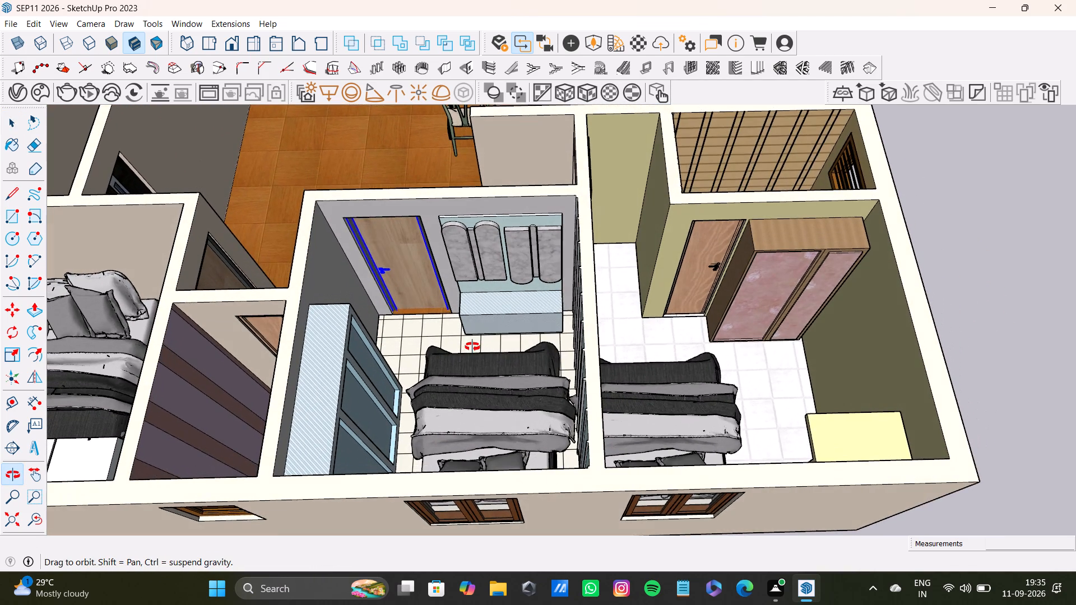
pyautogui.moveTo(472, 347); pyautogui.dragTo(500, 332, button='middle')
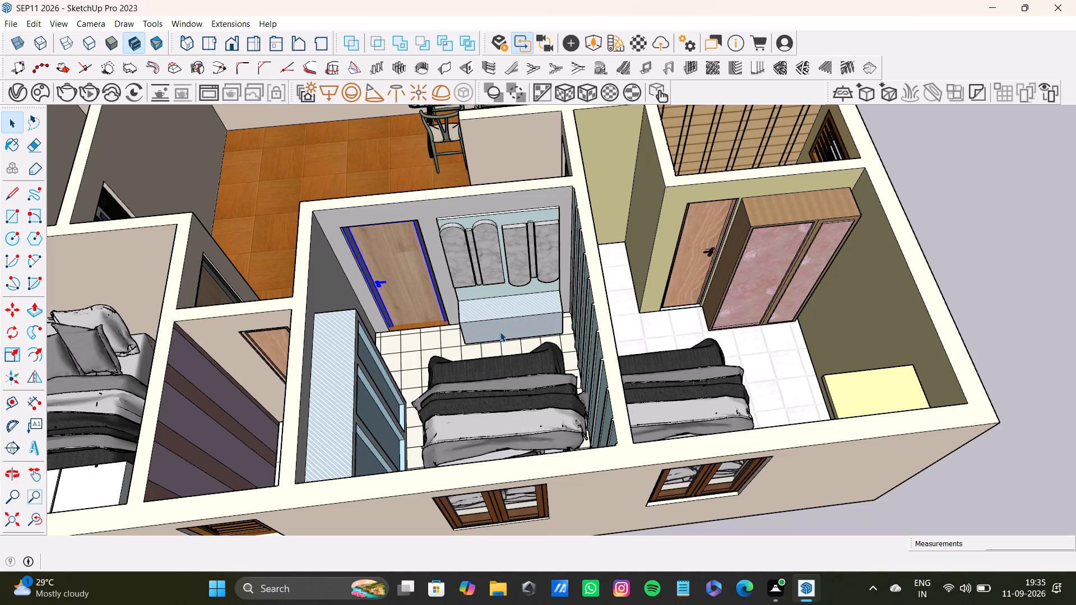
pyautogui.press('super+Print')
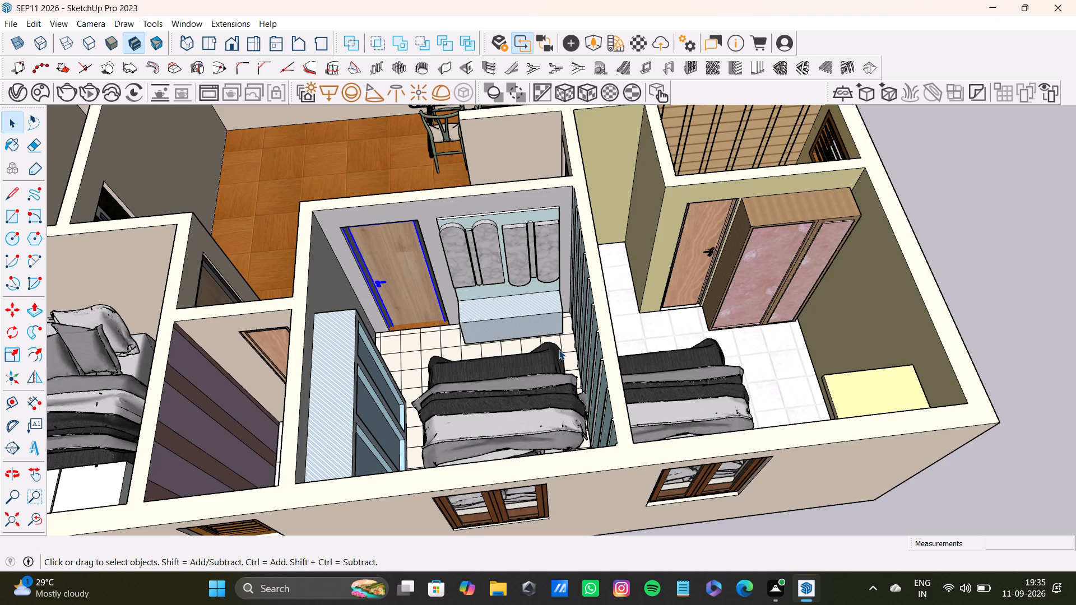
# Clear the selection of the middle bedroom's door.
pyautogui.rightClick(0, 220)
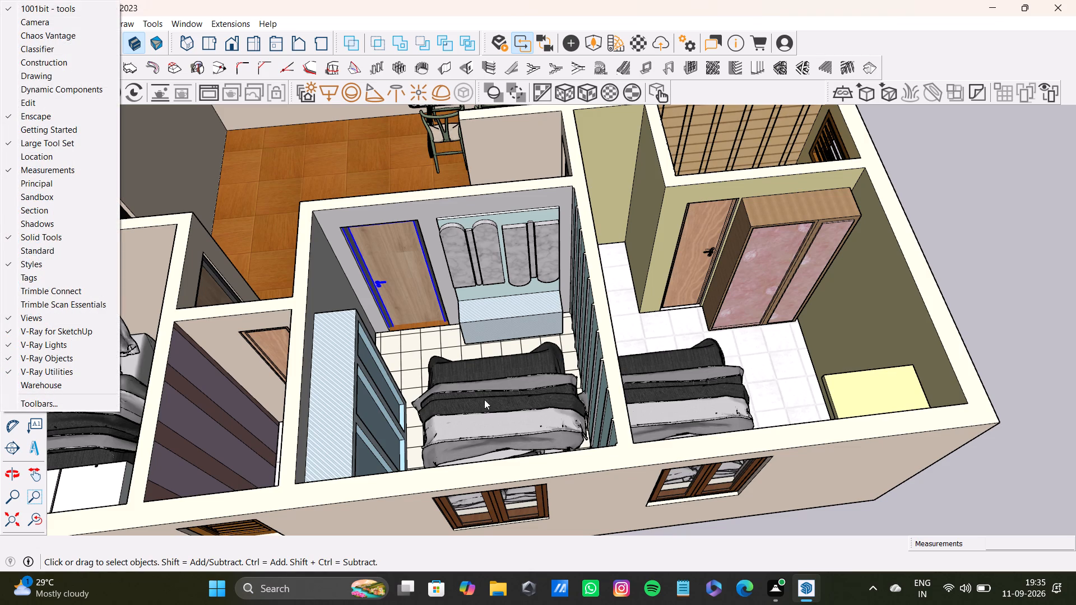
pyautogui.press('space')
pyautogui.click(980, 229)
pyautogui.scroll(-4, 684, 324)
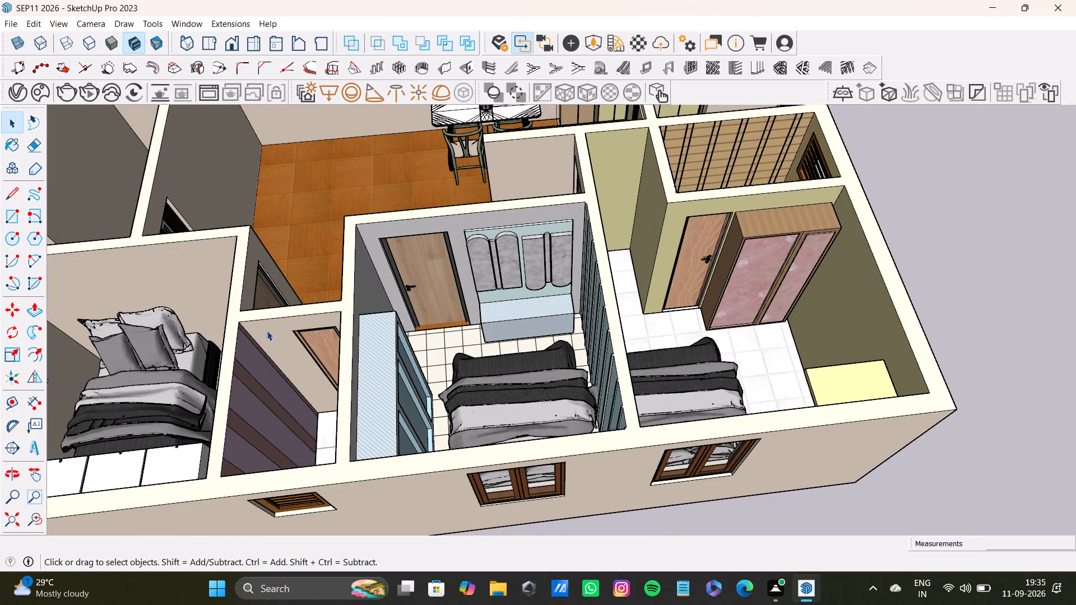
# Take a screenshot of the front bedroom beside the staircase room from above, showing its full-wall wardrobe, wooden shelf unit, bed, door and window.
pyautogui.keyDown('shift'); pyautogui.moveTo(253, 331); pyautogui.dragTo(695, 329, button='middle'); pyautogui.keyUp('shift')
pyautogui.moveTo(571, 381); pyautogui.dragTo(975, 384, button='middle')
pyautogui.scroll(1, 624, 314)
pyautogui.moveTo(624, 314); pyautogui.dragTo(862, 318, button='middle')
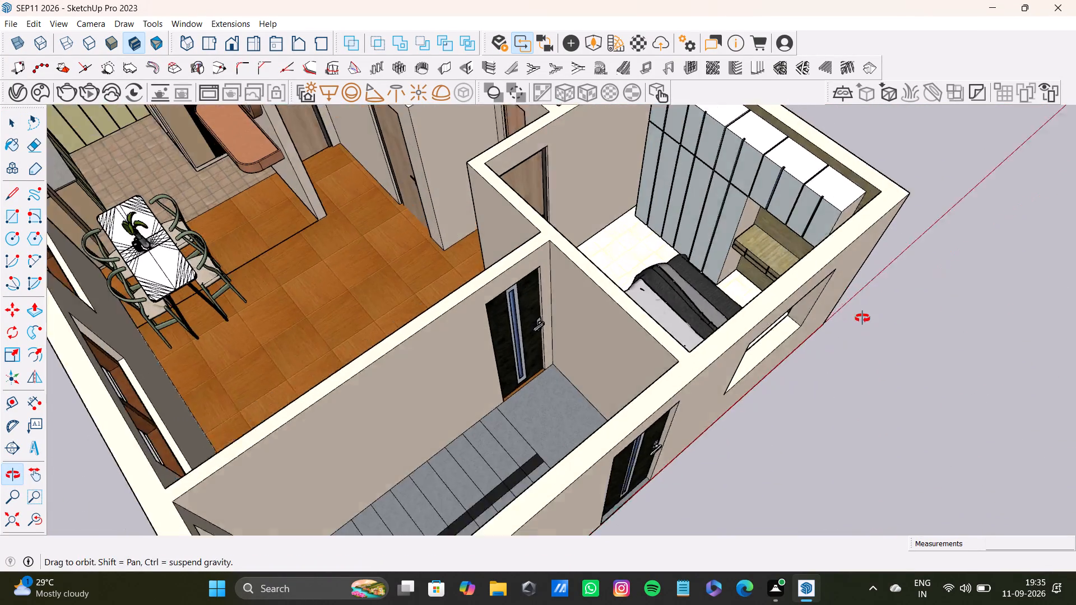
pyautogui.moveTo(862, 318); pyautogui.dragTo(865, 317, button='middle')
pyautogui.scroll(3, 623, 244)
pyautogui.keyDown('shift'); pyautogui.moveTo(623, 225); pyautogui.dragTo(568, 329, button='middle'); pyautogui.keyUp('shift')
pyautogui.moveTo(568, 329); pyautogui.dragTo(685, 319, button='middle')
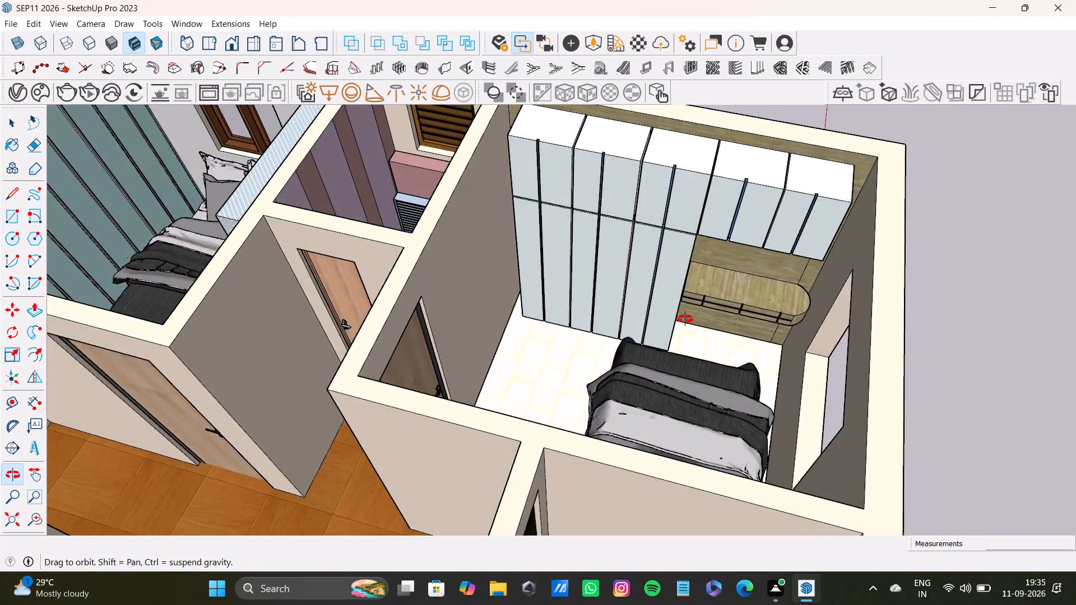
pyautogui.moveTo(685, 319); pyautogui.dragTo(718, 305, button='middle')
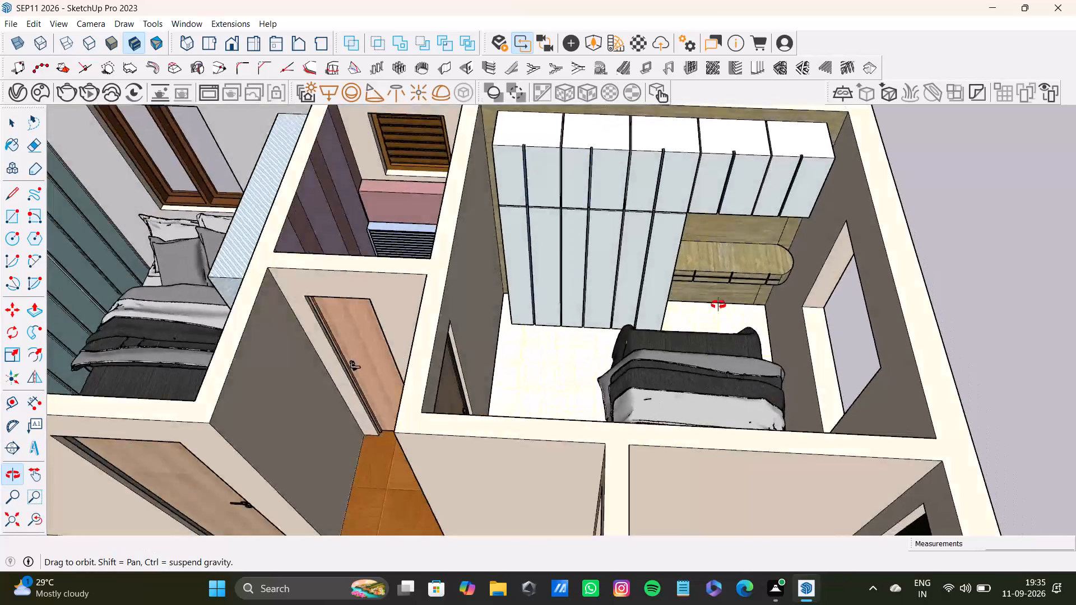
pyautogui.moveTo(718, 305); pyautogui.dragTo(672, 355, button='middle')
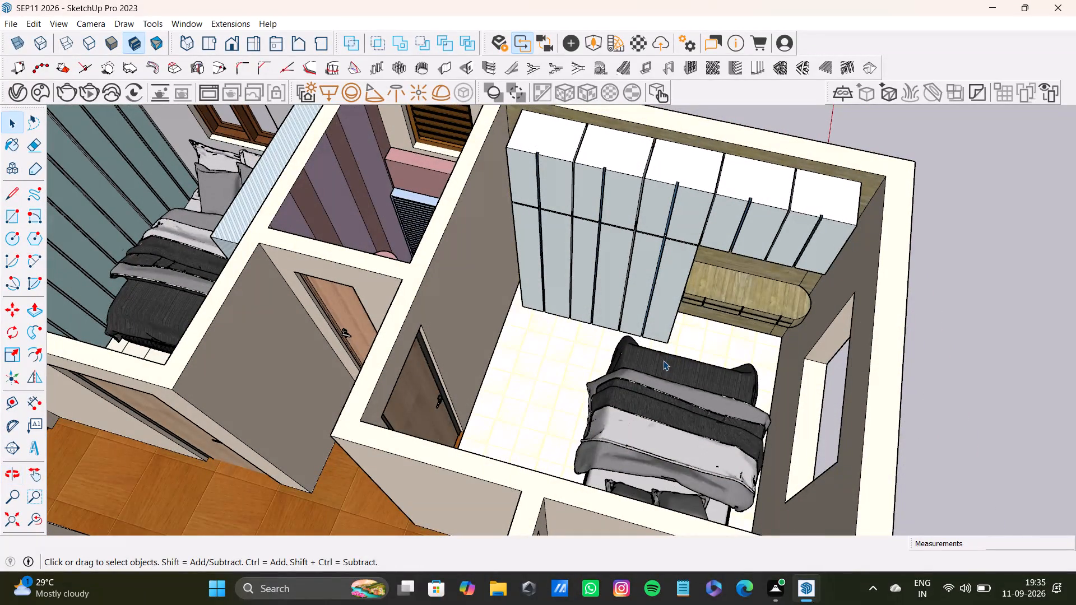
pyautogui.press('super+Print')
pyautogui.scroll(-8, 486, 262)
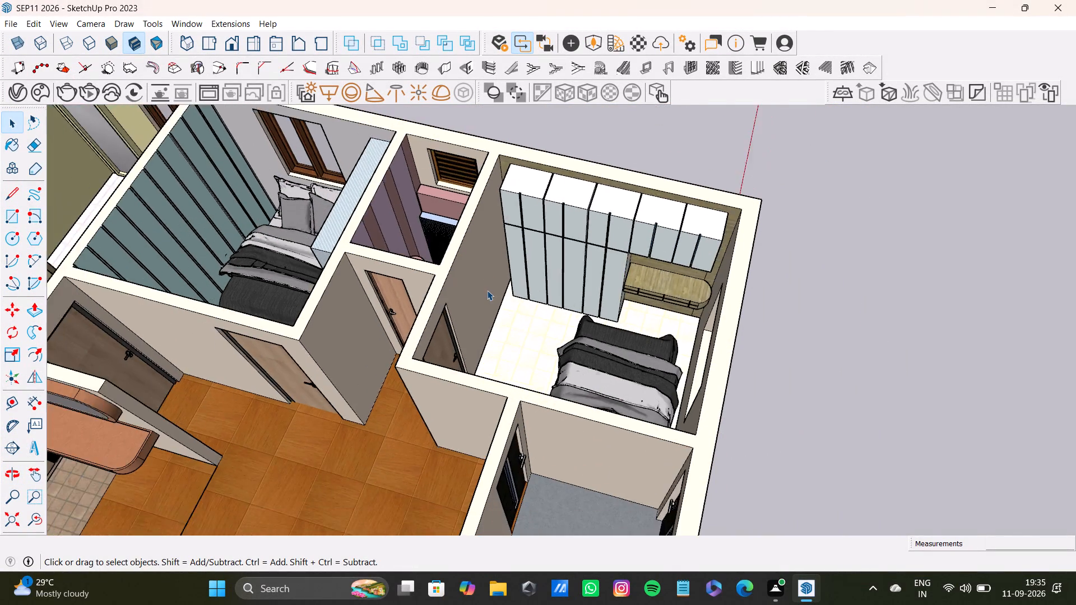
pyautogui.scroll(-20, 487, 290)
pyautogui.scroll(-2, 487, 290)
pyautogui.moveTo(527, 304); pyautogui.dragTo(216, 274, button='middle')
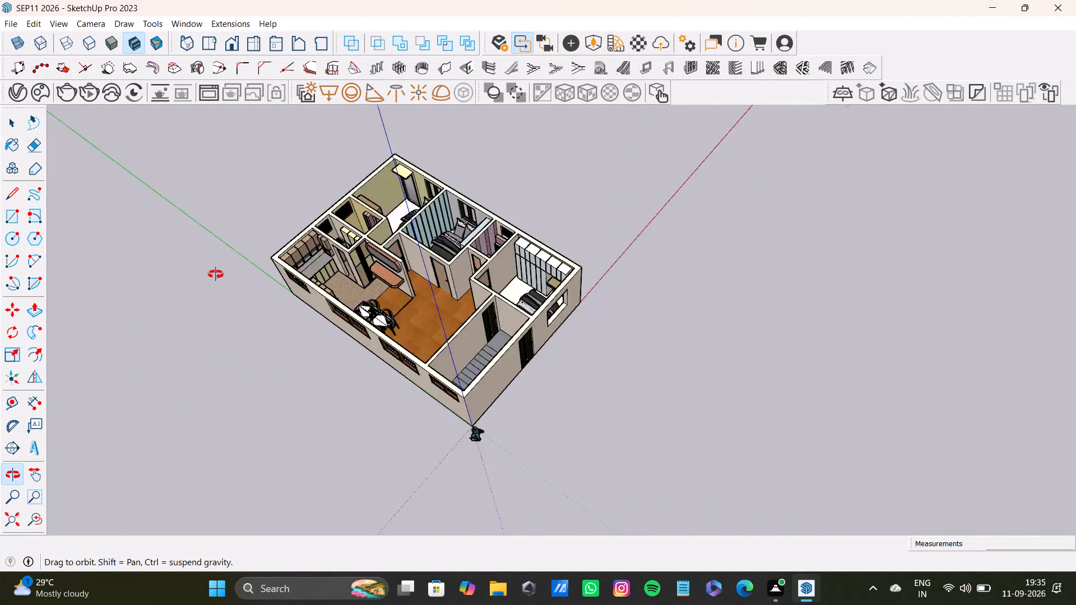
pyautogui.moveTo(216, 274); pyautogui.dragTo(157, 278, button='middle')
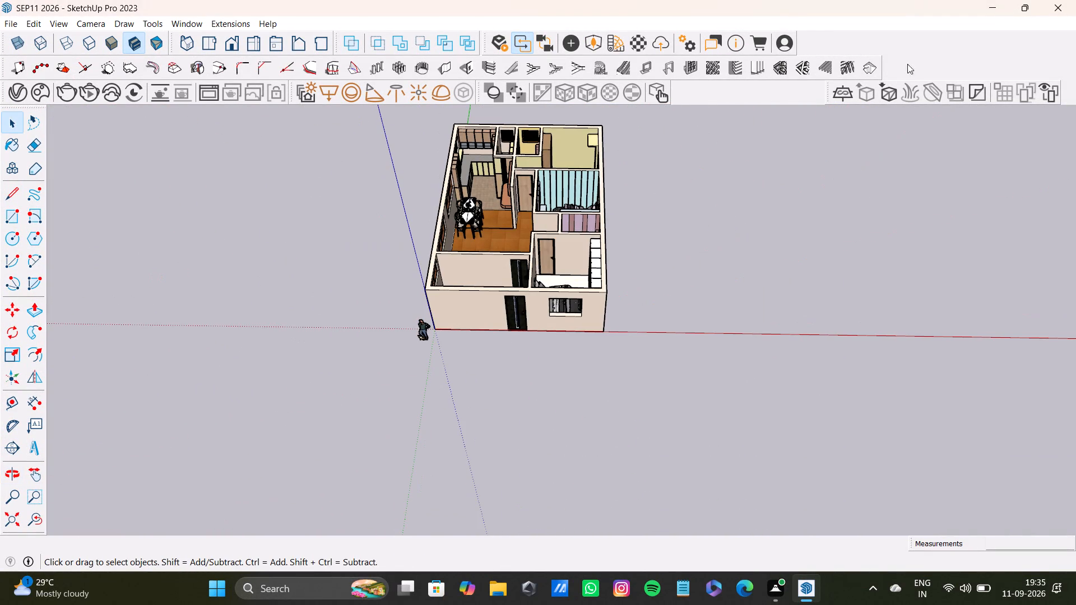
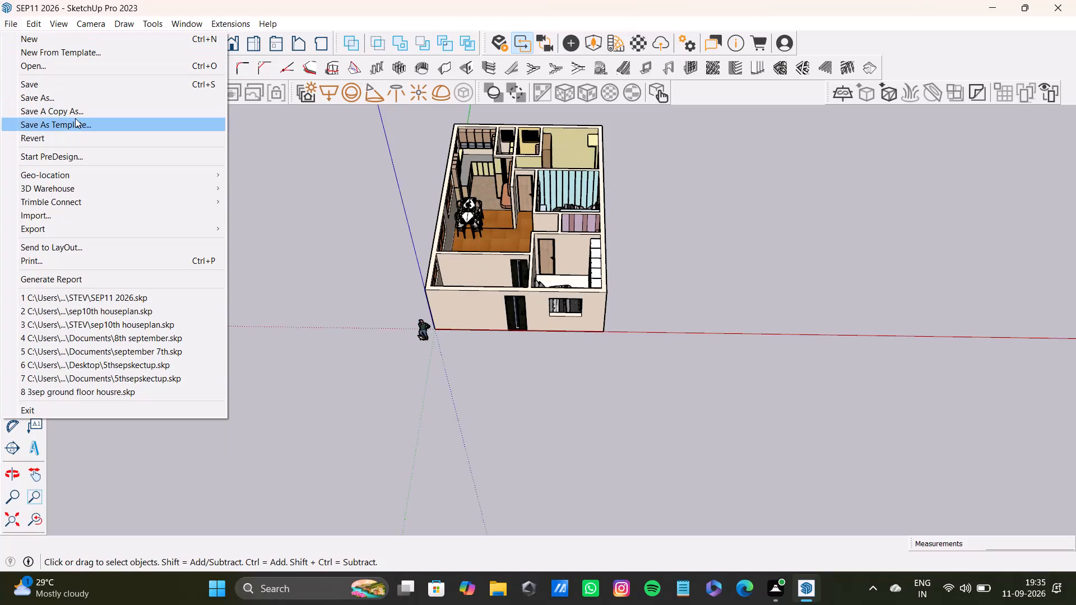
# Save the furnished house model under its existing file name.
pyautogui.click(62, 258)
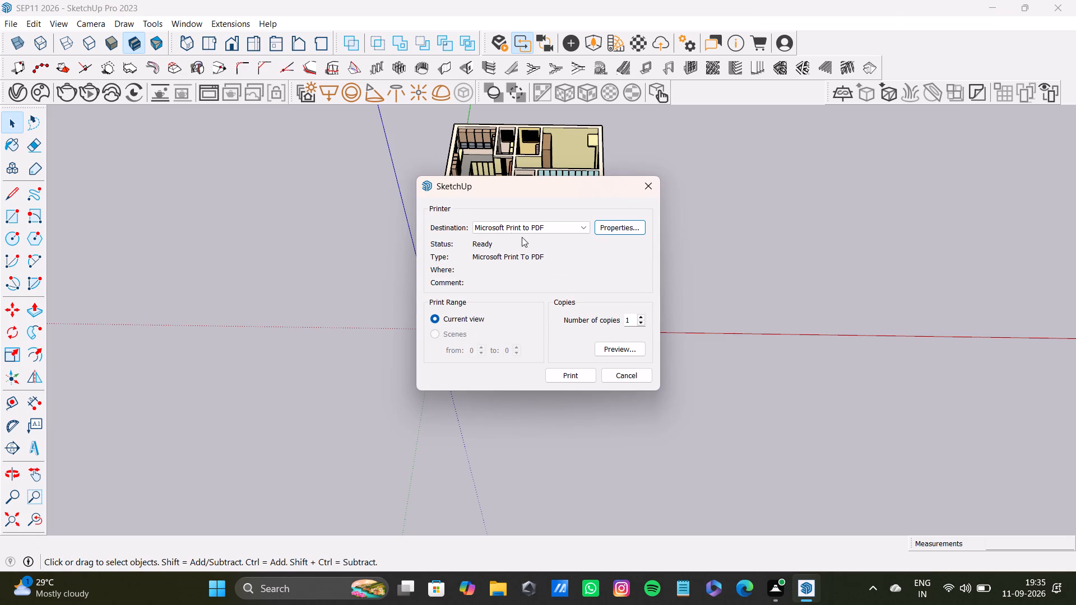
pyautogui.click(648, 188)
pyautogui.click(1, 23)
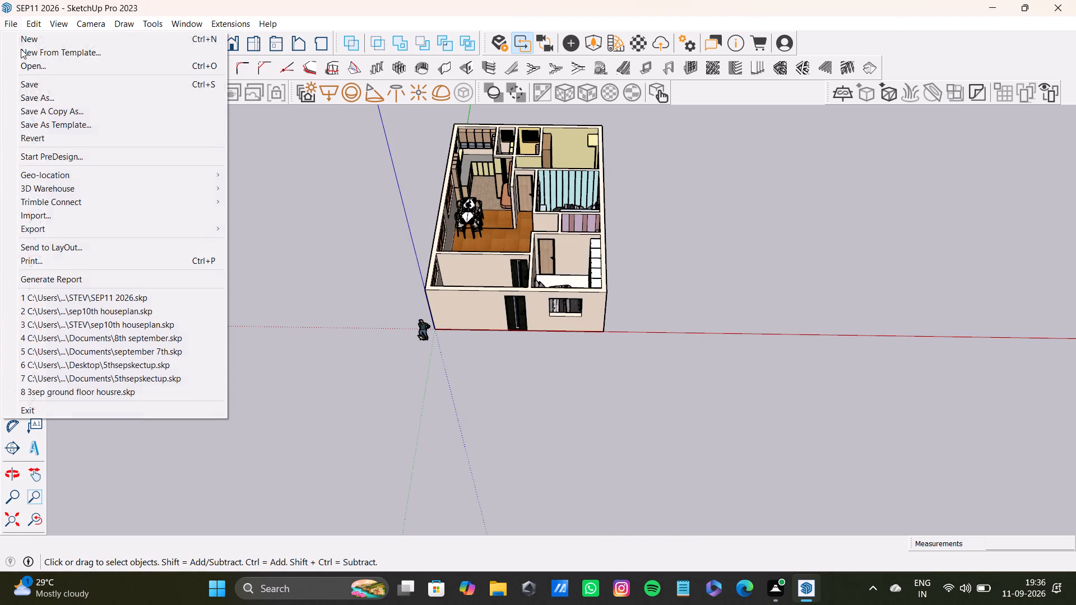
pyautogui.click(47, 89)
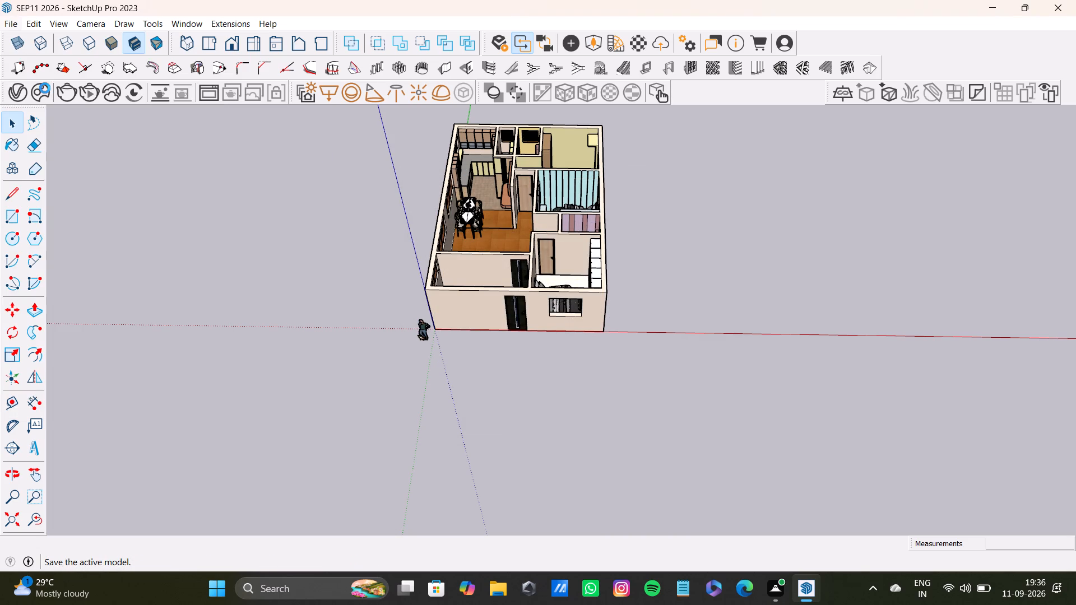
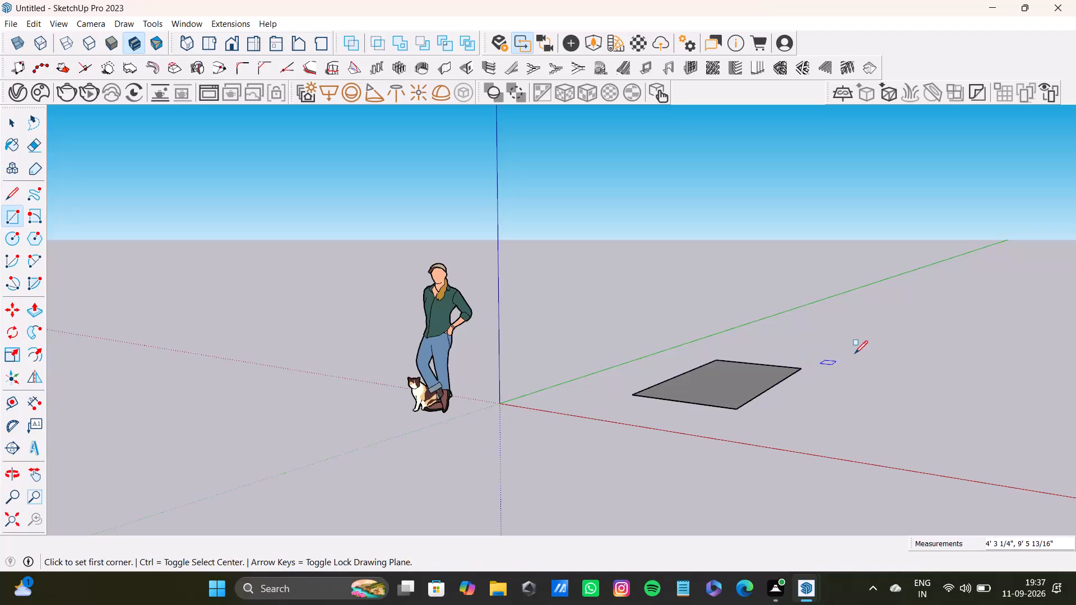
# Draw three flat freehand rectangles on the ground around the existing one, between the red and green axes.
pyautogui.moveTo(852, 358); pyautogui.dragTo(899, 367)
pyautogui.click(974, 426)
pyautogui.click(907, 310)
pyautogui.click(1072, 318)
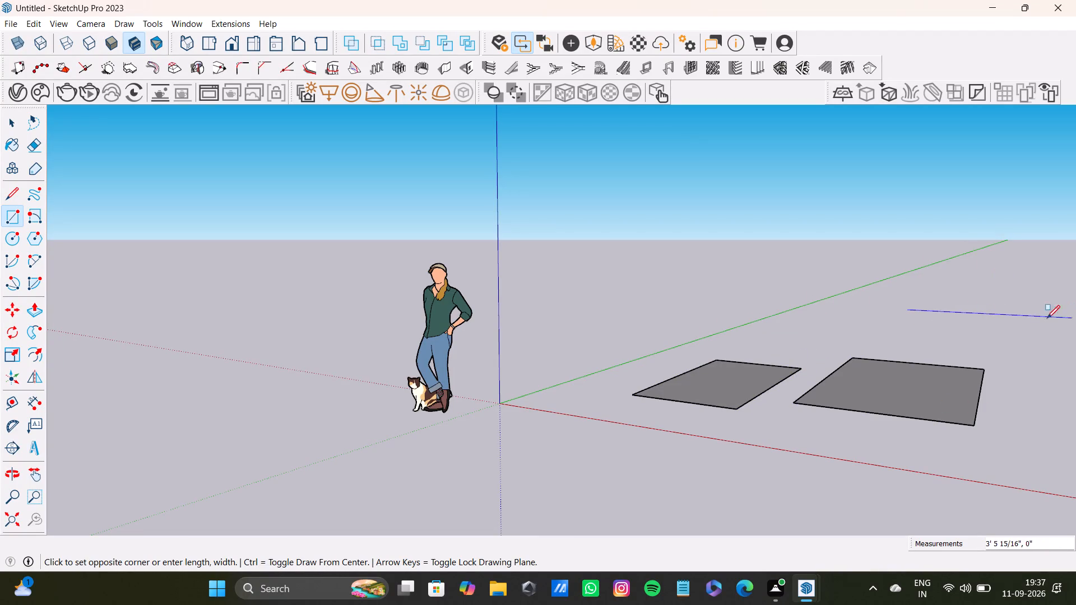
pyautogui.click(801, 316)
pyautogui.moveTo(925, 303); pyautogui.dragTo(1023, 349)
# Draw a long rectangle about 18' by 4' 11" starting from the near corner of the rear ground rectangle.
pyautogui.click(1023, 345)
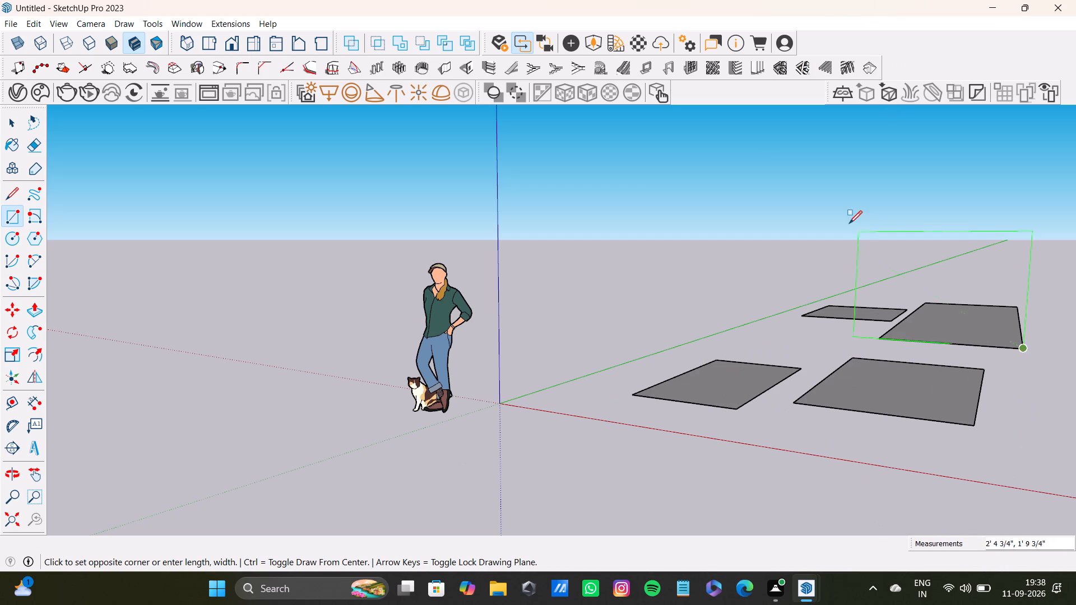
pyautogui.scroll(-6, 848, 278)
pyautogui.keyDown('shift'); pyautogui.moveTo(763, 339); pyautogui.dragTo(509, 398, button='middle'); pyautogui.keyUp('shift')
pyautogui.scroll(3, 517, 402)
pyautogui.moveTo(513, 425); pyautogui.dragTo(504, 472, button='middle')
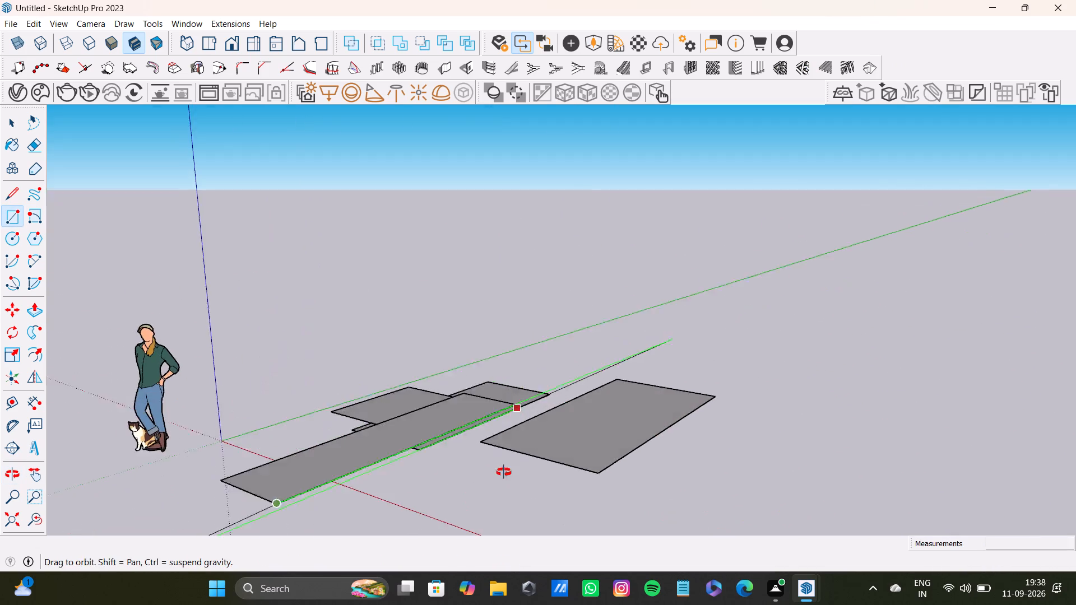
pyautogui.moveTo(504, 472); pyautogui.dragTo(513, 531, button='middle')
pyautogui.scroll(2, 535, 385)
pyautogui.click(577, 272)
# Draw four more freehand rectangles around the far end of the long rectangle, on both sides of the green axis.
pyautogui.click(693, 239)
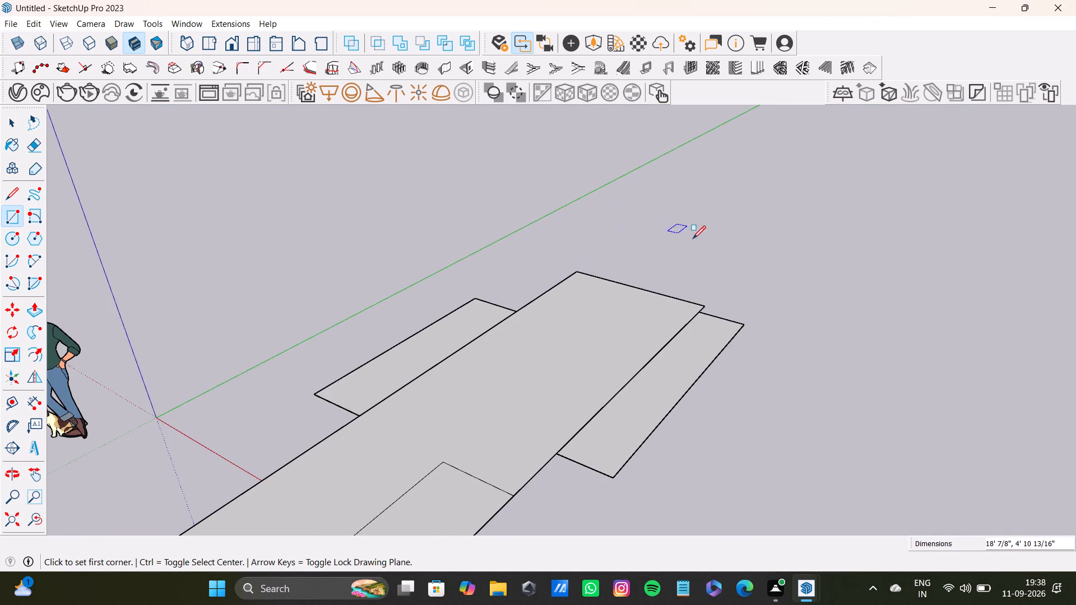
pyautogui.click(861, 328)
pyautogui.click(634, 177)
pyautogui.click(684, 221)
pyautogui.moveTo(563, 209); pyautogui.dragTo(563, 212)
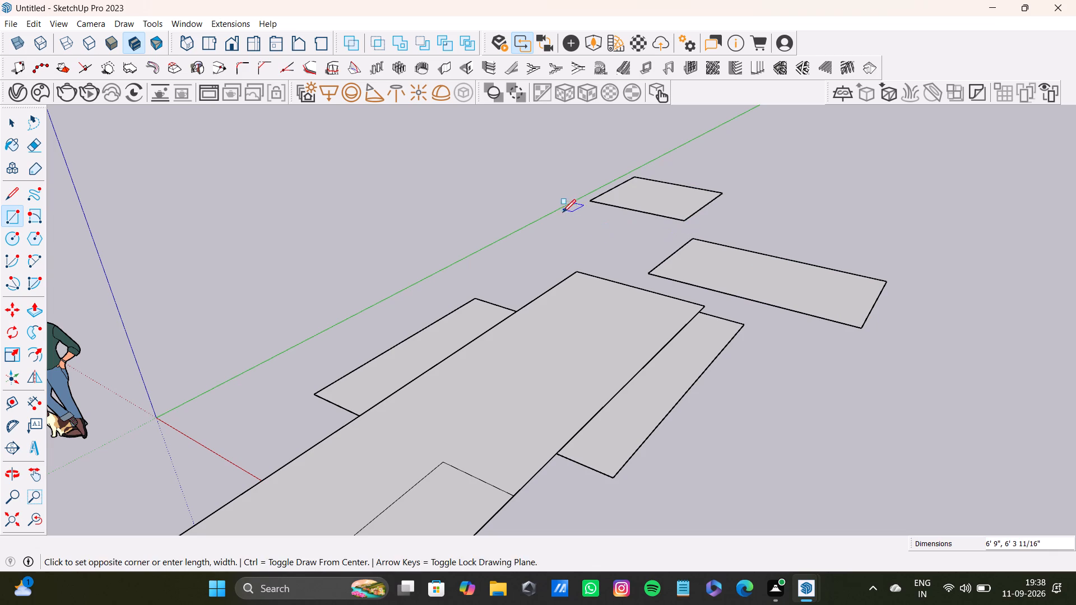
pyautogui.moveTo(563, 212); pyautogui.dragTo(563, 220)
pyautogui.click(588, 271)
pyautogui.click(402, 184)
pyautogui.click(295, 277)
# Draw an upright rectangle over the green axis beside the long rectangle, plus three overlapping flat rectangles at the group's far corner.
pyautogui.moveTo(263, 346); pyautogui.dragTo(277, 356)
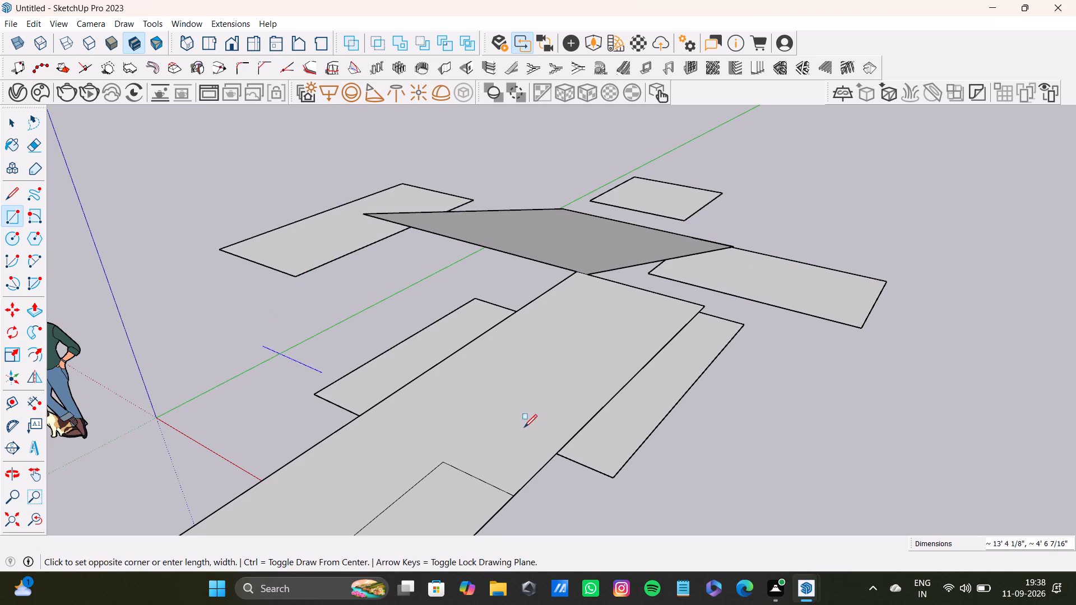
pyautogui.moveTo(527, 338); pyautogui.dragTo(532, 335)
pyautogui.click(959, 185)
pyautogui.click(839, 257)
pyautogui.moveTo(740, 175); pyautogui.dragTo(751, 175)
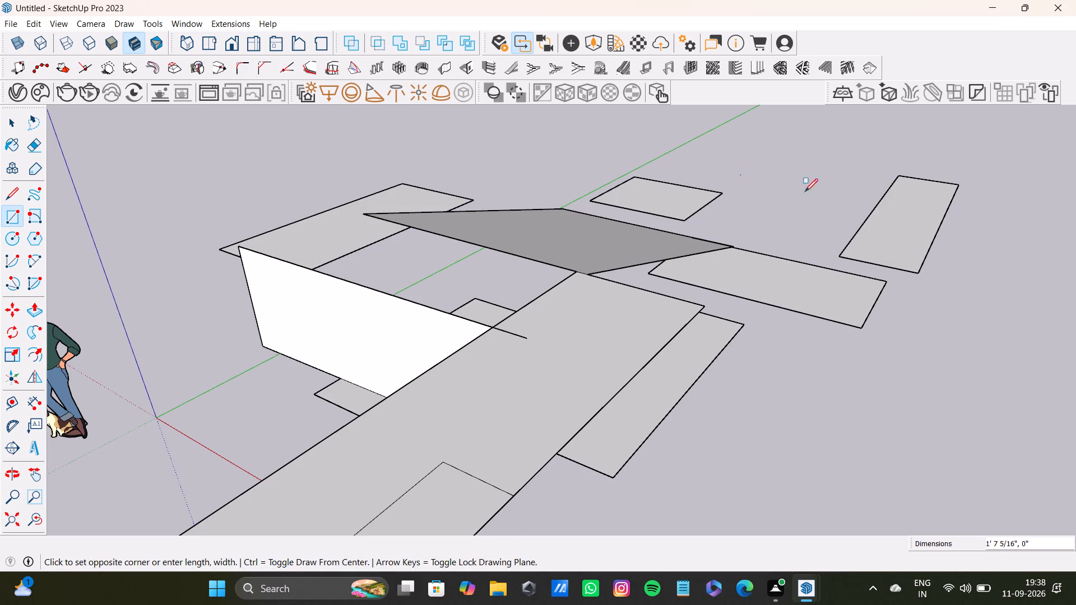
pyautogui.click(865, 240)
pyautogui.click(801, 133)
pyautogui.click(948, 213)
# Draw five flat ground rectangles beyond the long rectangle's outer side, including one about 10' 4" by 5' 6" and one about 4' 2" by 6' 5".
pyautogui.click(988, 355)
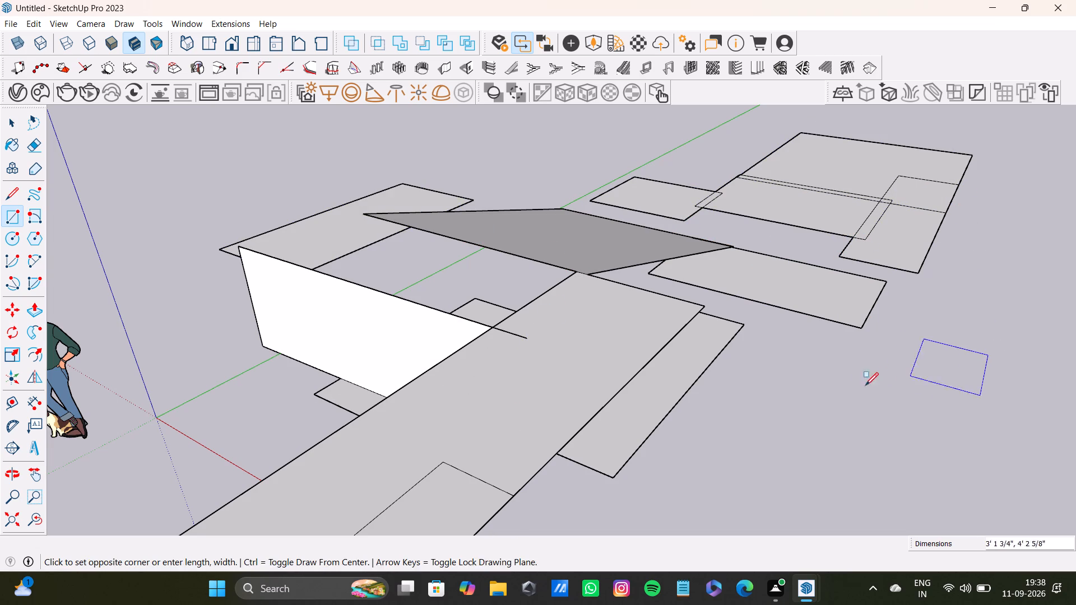
pyautogui.moveTo(840, 396); pyautogui.dragTo(831, 397)
pyautogui.moveTo(708, 390); pyautogui.dragTo(722, 376)
pyautogui.moveTo(822, 358); pyautogui.dragTo(905, 347)
pyautogui.click(928, 230)
pyautogui.click(1028, 328)
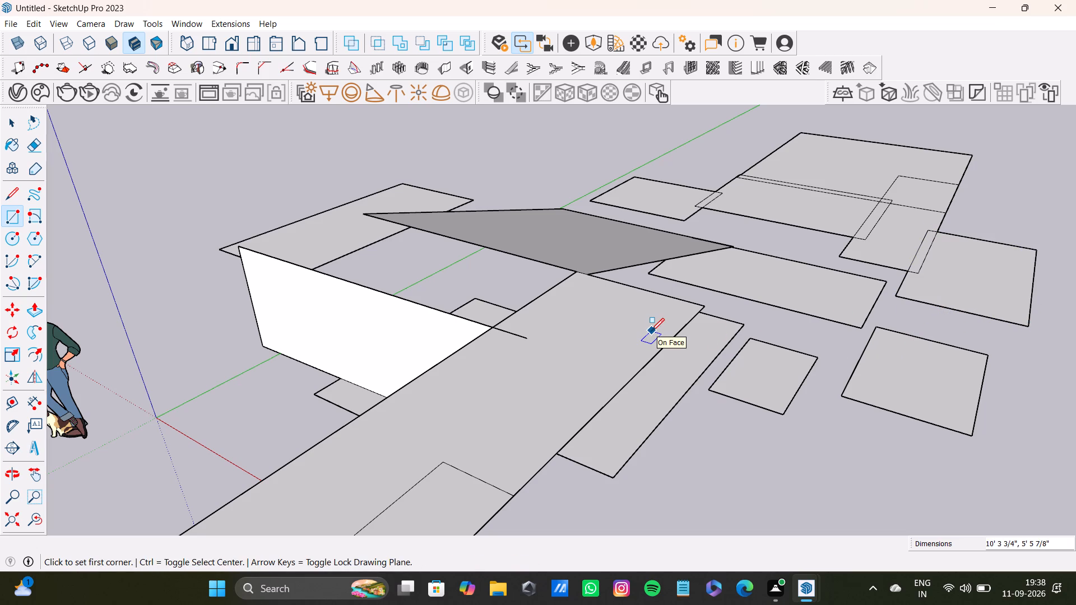
pyautogui.click(707, 445)
pyautogui.click(776, 521)
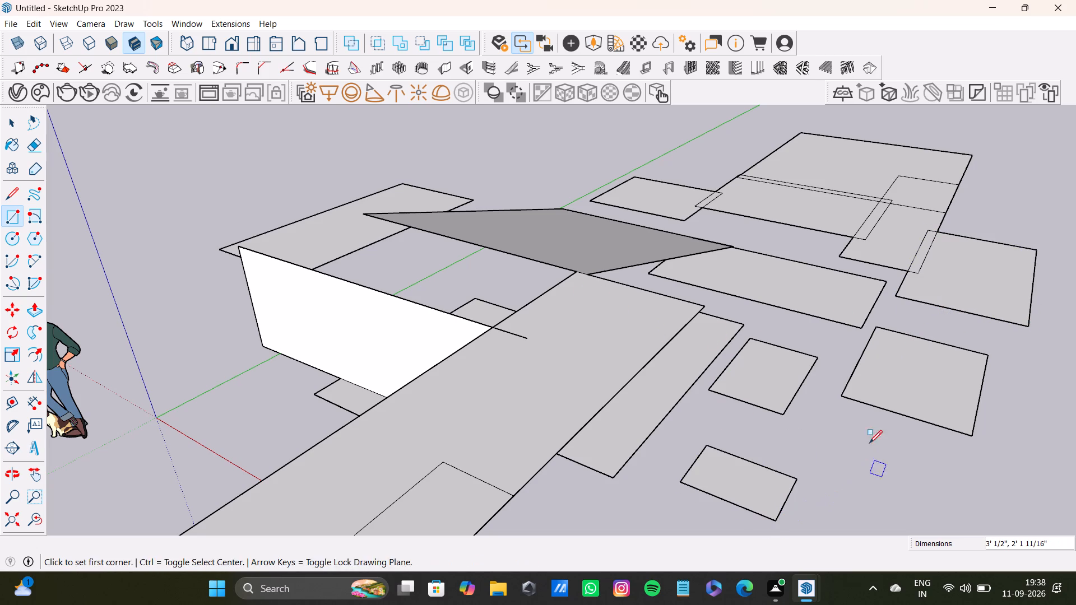
pyautogui.click(830, 361)
pyautogui.click(914, 494)
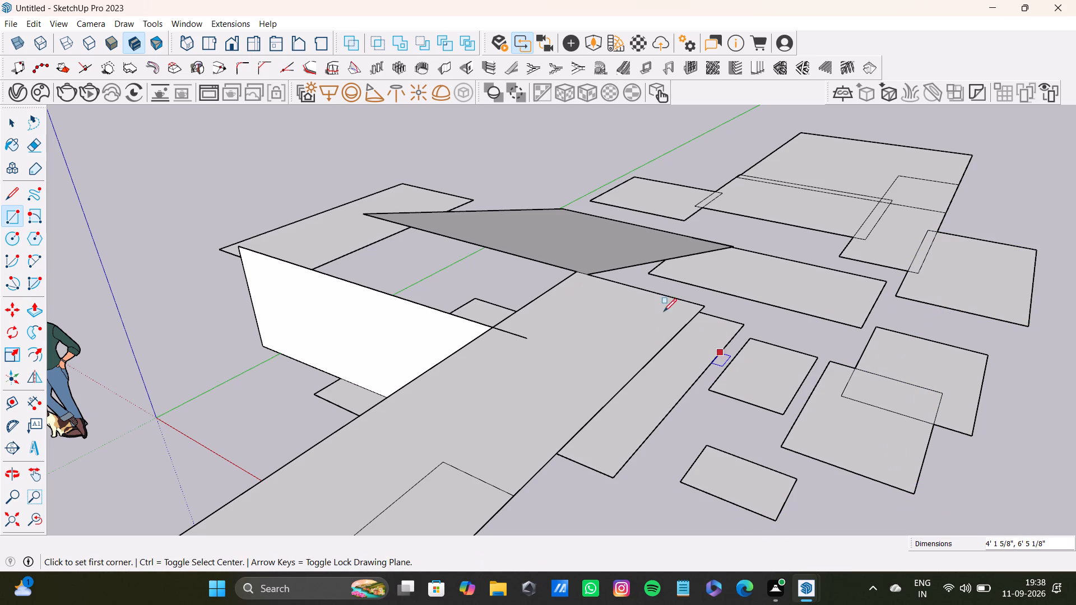
# Draw an upright rectangle crossing the long rectangle's far end and an overlapping flat one about 6' 1" by 8' 10" at the outer edge.
pyautogui.click(662, 304)
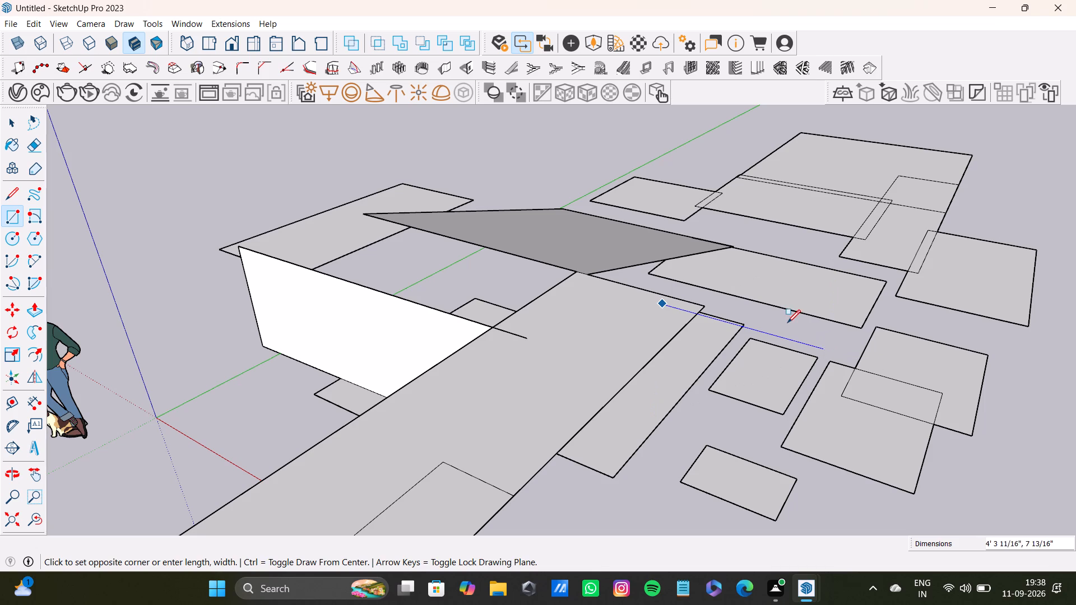
pyautogui.click(819, 226)
pyautogui.click(885, 322)
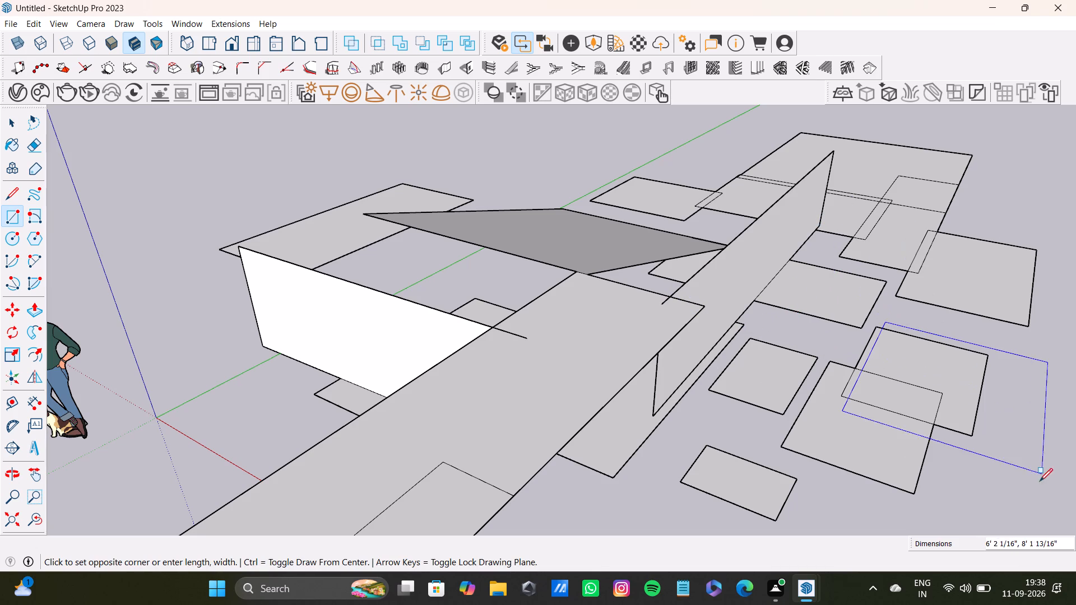
pyautogui.click(1037, 491)
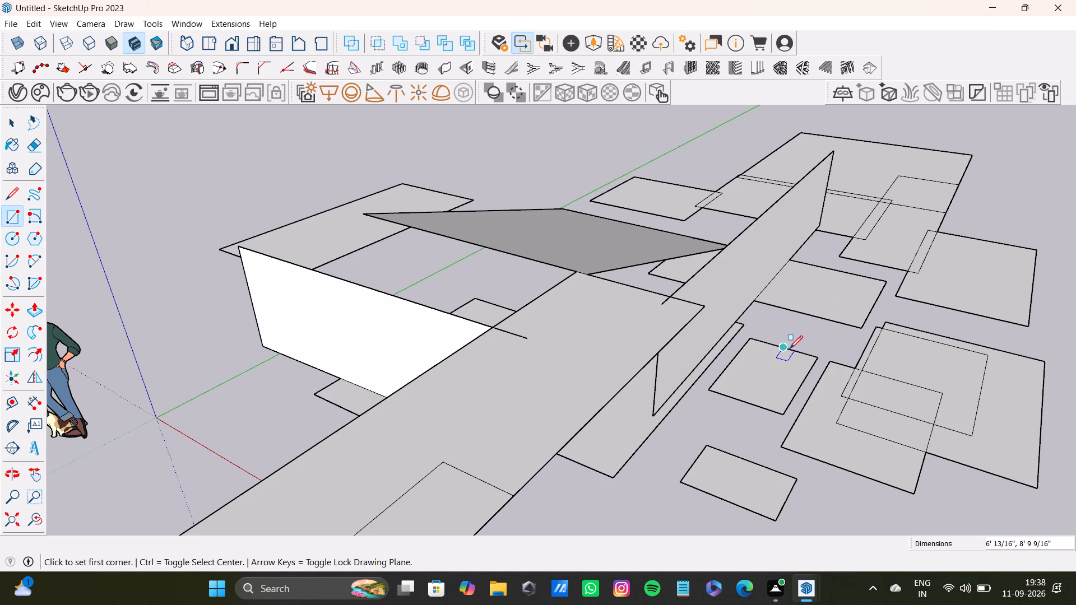
# Draw three large flat rectangles along the far side of the group, the last about 16' 5" by 15' 5".
pyautogui.scroll(-4, 785, 360)
pyautogui.moveTo(507, 166); pyautogui.dragTo(521, 170)
pyautogui.click(632, 250)
pyautogui.click(653, 150)
pyautogui.click(746, 218)
pyautogui.click(805, 147)
pyautogui.click(924, 210)
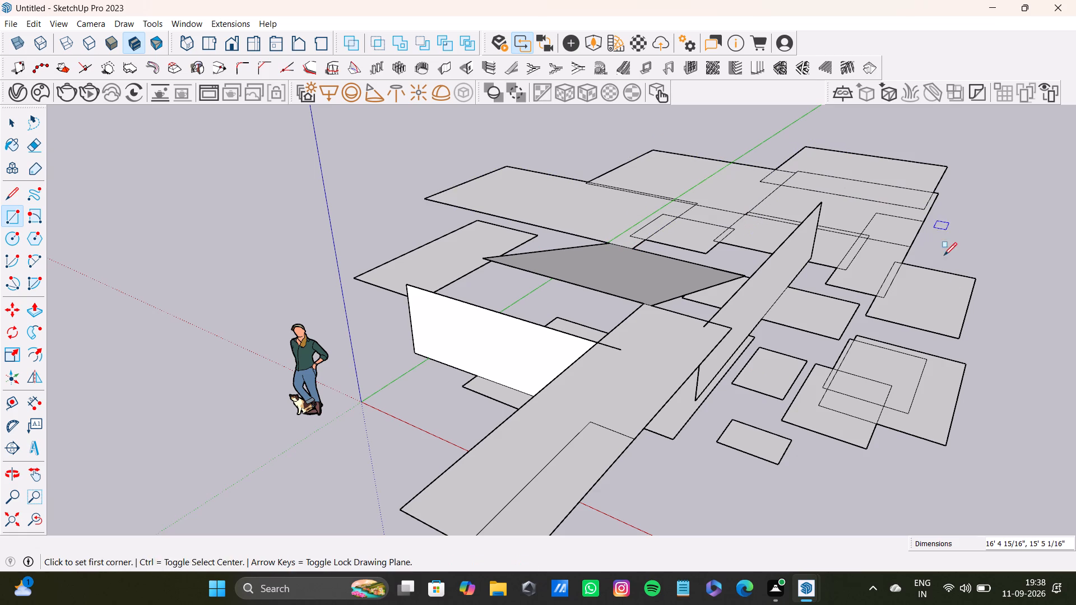
# Draw two upright rectangles at the outer edge and three flat ones on the red-axis side, including one about 4' 4" by 1' 6".
pyautogui.click(956, 299)
pyautogui.moveTo(953, 372); pyautogui.dragTo(944, 387)
pyautogui.moveTo(762, 497); pyautogui.dragTo(737, 505)
pyautogui.click(659, 480)
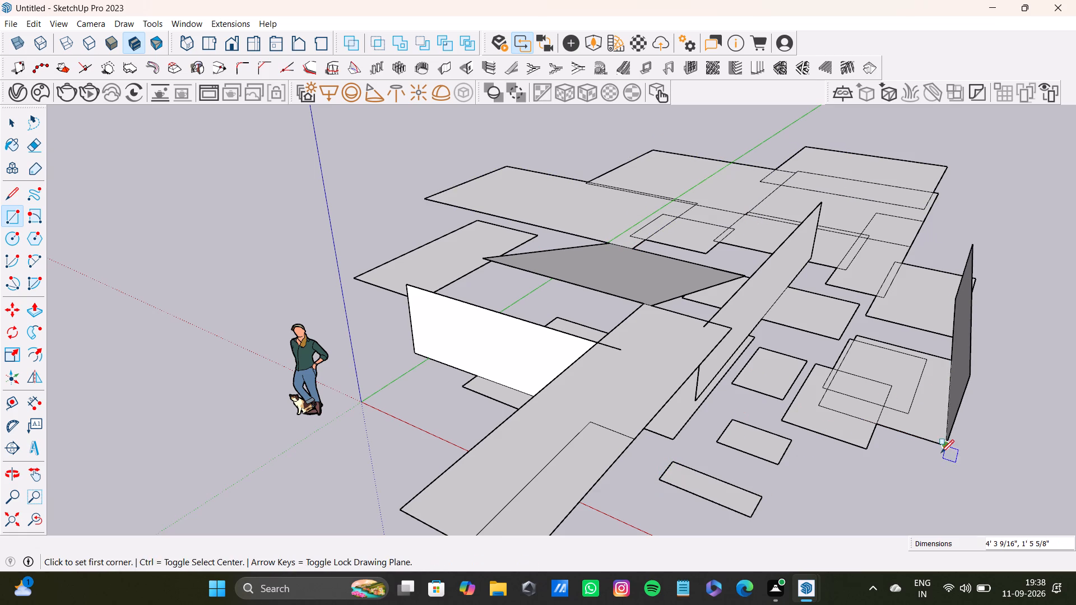
pyautogui.click(941, 453)
pyautogui.moveTo(1075, 434); pyautogui.dragTo(1075, 360)
pyautogui.moveTo(1052, 232); pyautogui.dragTo(1048, 225)
pyautogui.moveTo(978, 180); pyautogui.dragTo(975, 203)
pyautogui.moveTo(1025, 351); pyautogui.dragTo(1032, 359)
pyautogui.moveTo(1075, 427); pyautogui.dragTo(1075, 434)
# Draw four flat rectangles around the scale figure and behind it, including one at the origin and one about 15' 5" square.
pyautogui.click(276, 379)
pyautogui.moveTo(353, 422); pyautogui.dragTo(357, 429)
pyautogui.click(245, 473)
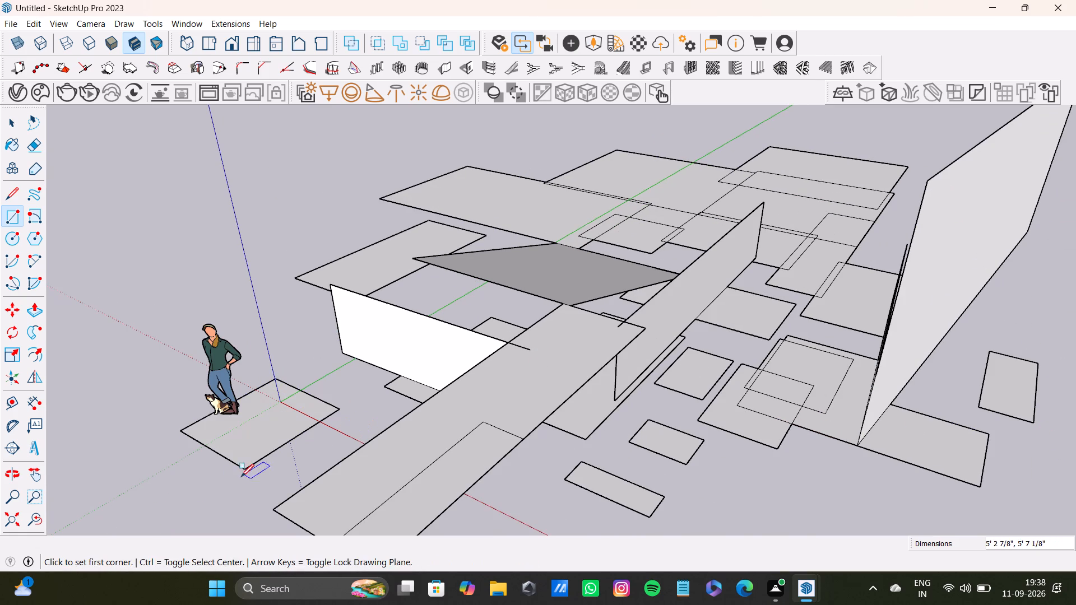
pyautogui.moveTo(65, 383); pyautogui.dragTo(73, 373)
pyautogui.moveTo(143, 263); pyautogui.dragTo(171, 243)
pyautogui.click(300, 133)
pyautogui.moveTo(471, 125); pyautogui.dragTo(473, 131)
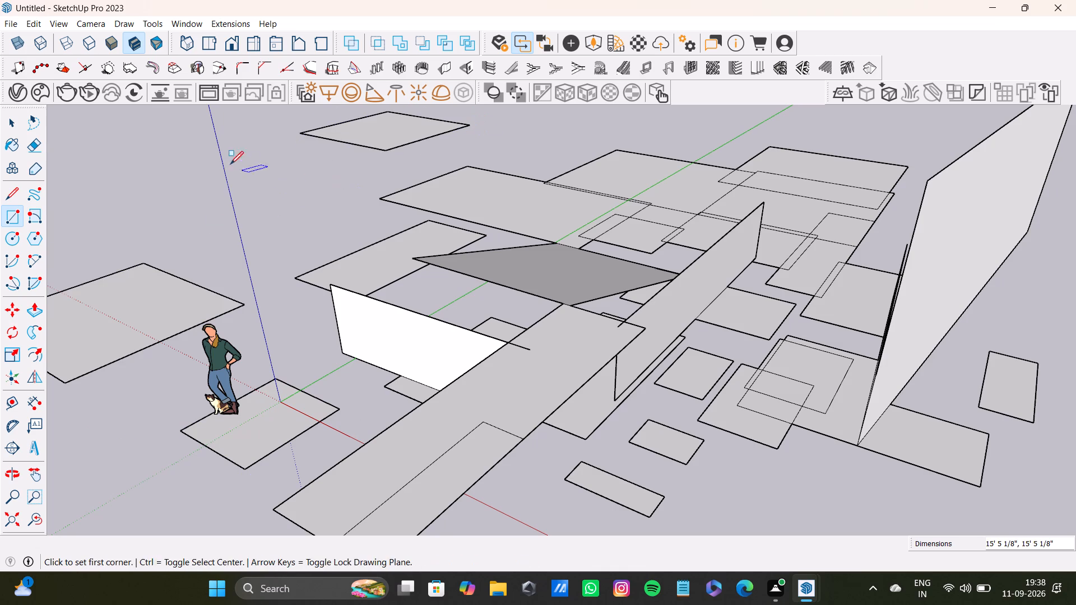
pyautogui.click(230, 164)
pyautogui.moveTo(302, 214); pyautogui.dragTo(314, 239)
# Add a long upright rectangle about 40' 8" by 3' 6" behind the figure and three more rectangles across the far and outer sides.
pyautogui.click(122, 204)
pyautogui.moveTo(201, 231); pyautogui.dragTo(218, 253)
pyautogui.click(341, 303)
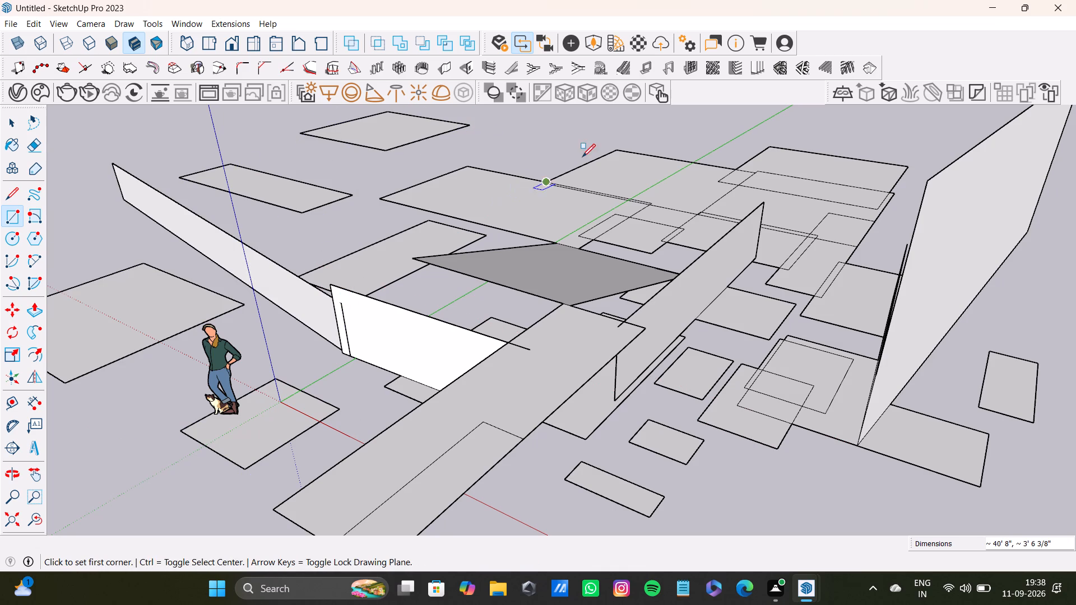
pyautogui.click(582, 157)
pyautogui.moveTo(723, 147); pyautogui.dragTo(729, 152)
pyautogui.moveTo(836, 200); pyautogui.dragTo(837, 205)
pyautogui.moveTo(891, 328); pyautogui.dragTo(889, 339)
pyautogui.moveTo(840, 478); pyautogui.dragTo(838, 489)
pyautogui.moveTo(742, 489); pyautogui.dragTo(629, 459)
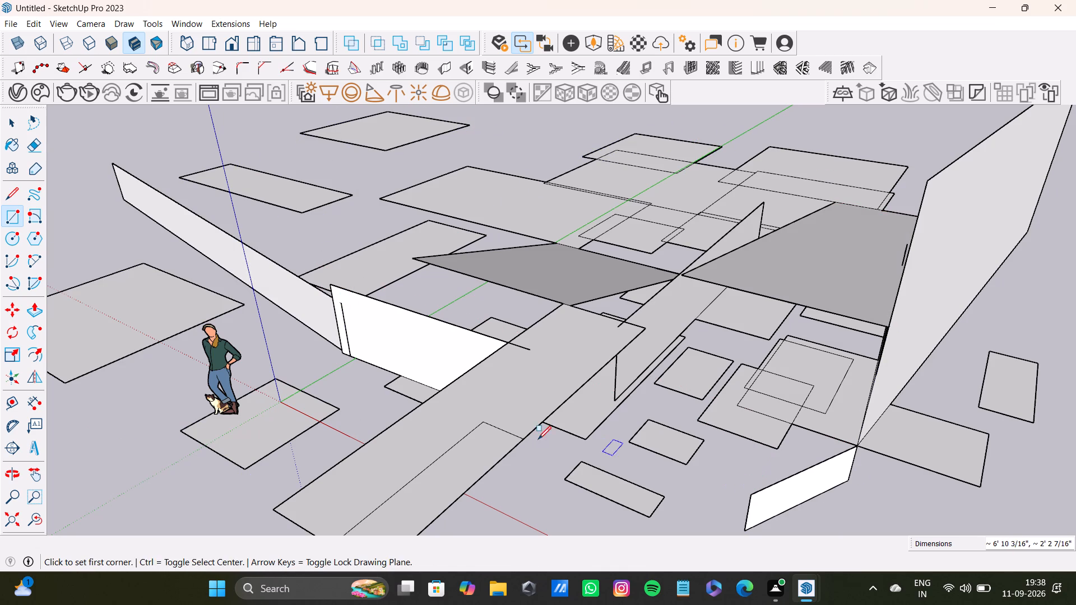
# Draw an upright rectangle about 15' 6" by 3' 9" beside the figure and three flat ones around the group, one about 27' 8" by 23' 1".
pyautogui.moveTo(460, 403); pyautogui.dragTo(454, 403)
pyautogui.moveTo(333, 385); pyautogui.dragTo(289, 377)
pyautogui.click(231, 354)
pyautogui.click(127, 320)
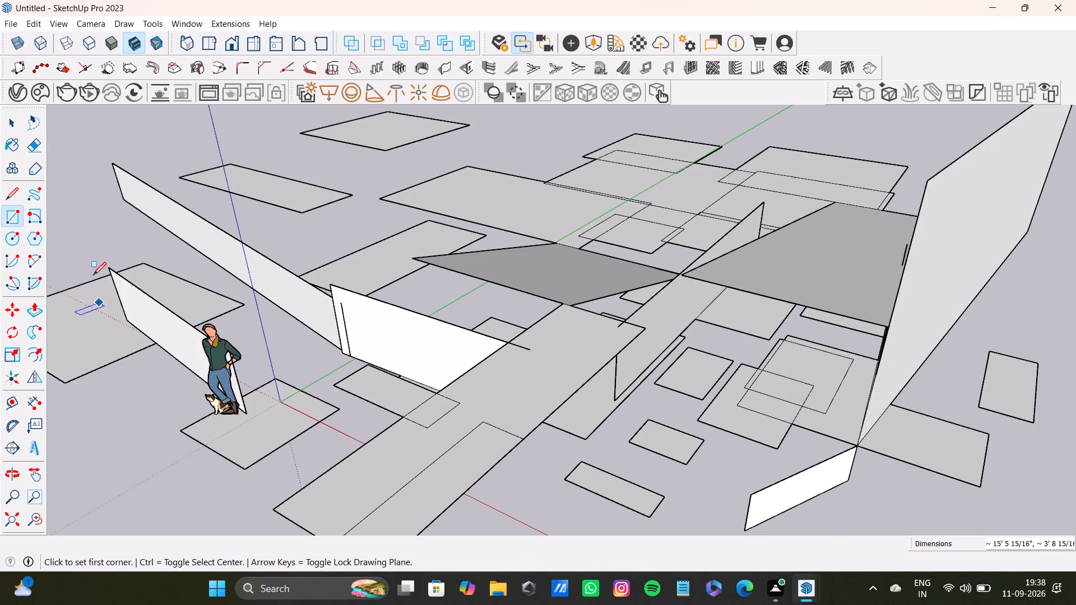
pyautogui.moveTo(93, 266); pyautogui.dragTo(106, 242)
pyautogui.moveTo(171, 178); pyautogui.dragTo(206, 173)
pyautogui.click(469, 136)
pyautogui.moveTo(530, 101); pyautogui.dragTo(555, 100)
pyautogui.moveTo(744, 128); pyautogui.dragTo(749, 133)
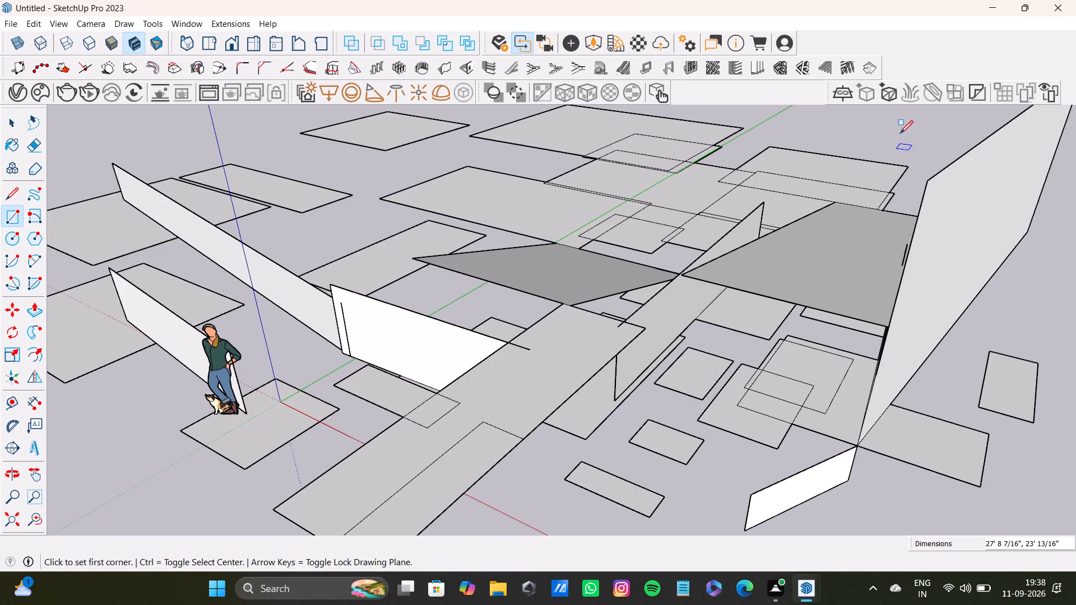
# Draw an angled rectangle behind the tall upright face and three flat ones along the red-axis side, one about 12' 3" by 7' 7".
pyautogui.click(900, 133)
pyautogui.moveTo(1010, 174); pyautogui.dragTo(1014, 184)
pyautogui.moveTo(1040, 285); pyautogui.dragTo(1037, 305)
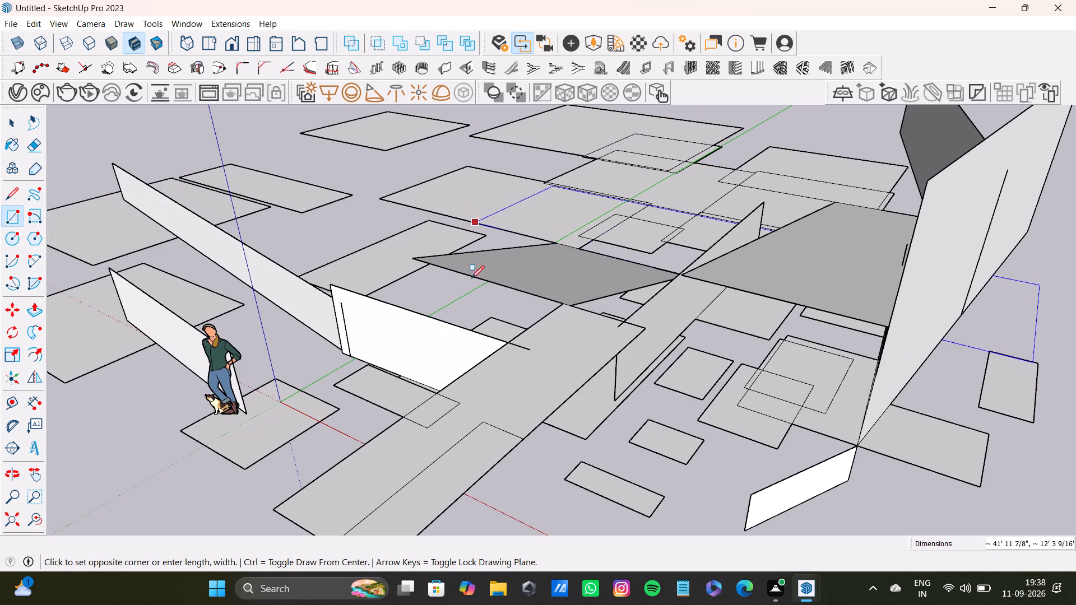
pyautogui.scroll(-8, 476, 300)
pyautogui.click(861, 391)
pyautogui.moveTo(864, 485); pyautogui.dragTo(834, 490)
pyautogui.moveTo(706, 482); pyautogui.dragTo(534, 424)
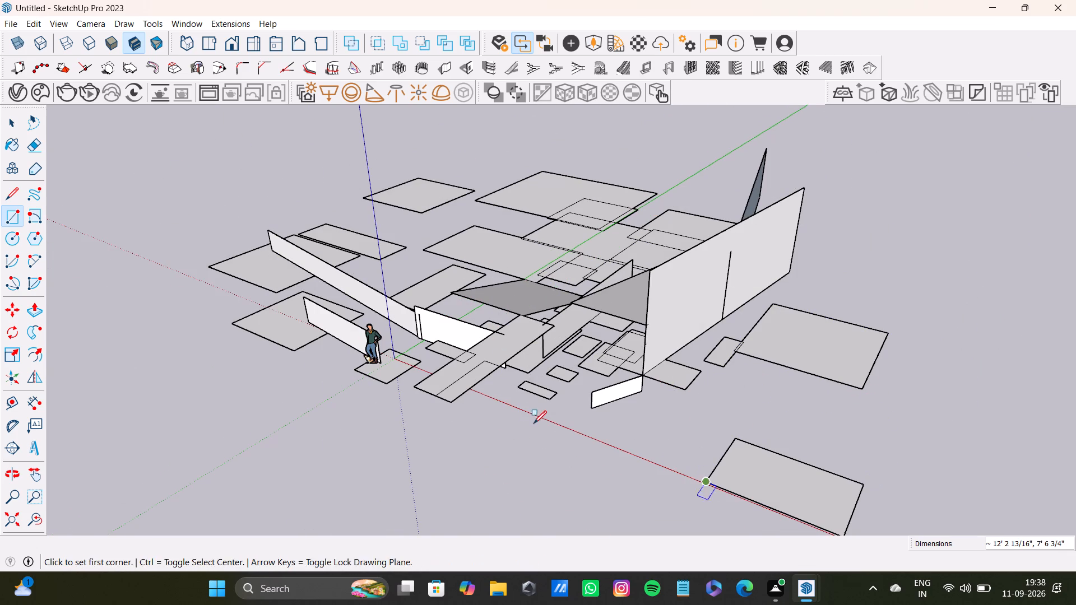
pyautogui.moveTo(534, 424); pyautogui.dragTo(595, 440)
pyautogui.click(523, 416)
pyautogui.click(426, 417)
pyautogui.click(387, 456)
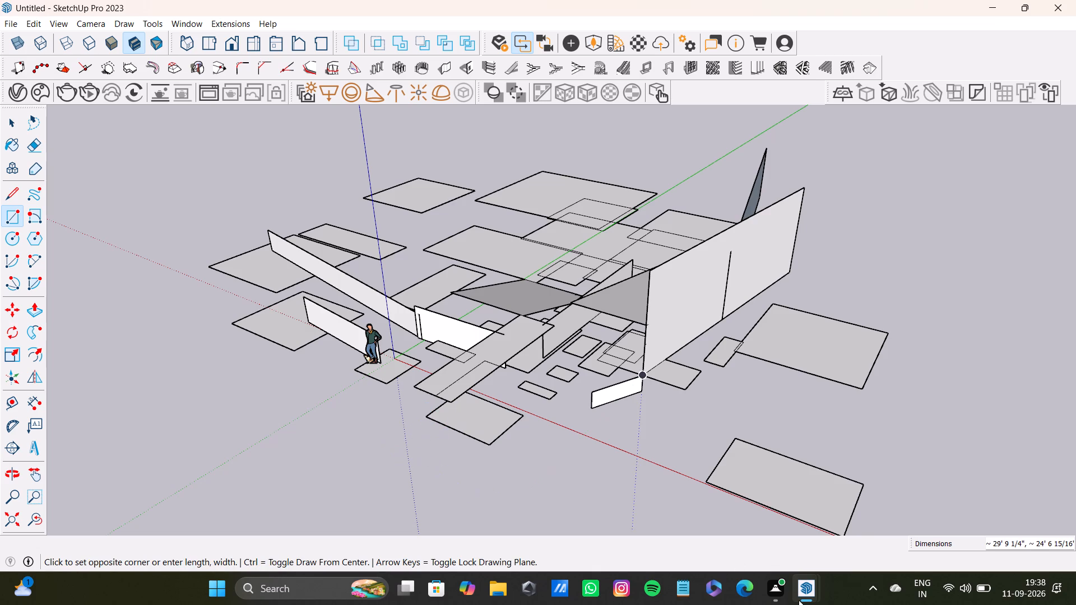
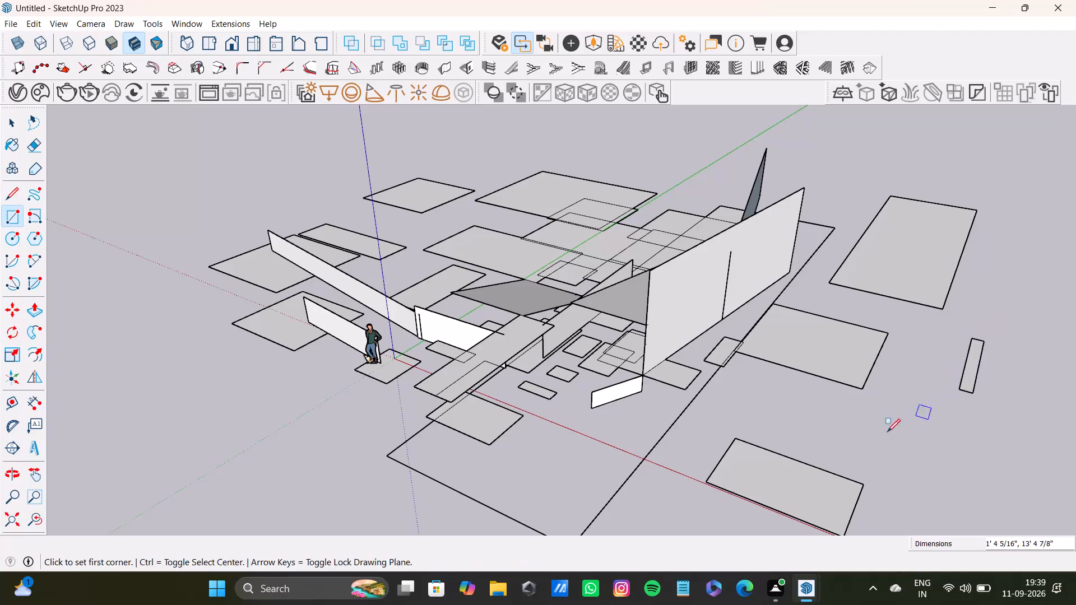
# Draw two long narrow strips by the tall upright face, one about 73' 7" by 4' 11", and two flat rectangles farther out.
pyautogui.moveTo(722, 354); pyautogui.dragTo(722, 337)
pyautogui.moveTo(794, 242); pyautogui.dragTo(829, 199)
pyautogui.click(857, 153)
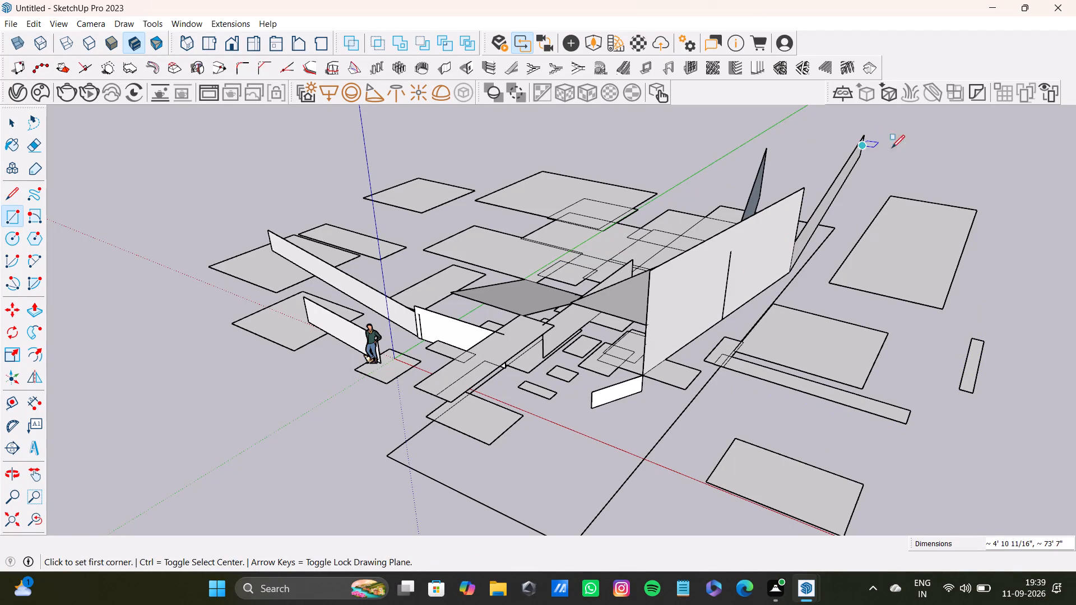
pyautogui.moveTo(964, 192); pyautogui.dragTo(992, 236)
pyautogui.moveTo(1007, 294); pyautogui.dragTo(1006, 301)
pyautogui.moveTo(1019, 442); pyautogui.dragTo(1021, 452)
pyautogui.moveTo(937, 448); pyautogui.dragTo(894, 436)
# Draw a flat rectangle overlapping the strip near the red axis and a long upright rectangle crossing the red axis.
pyautogui.moveTo(766, 383); pyautogui.dragTo(762, 389)
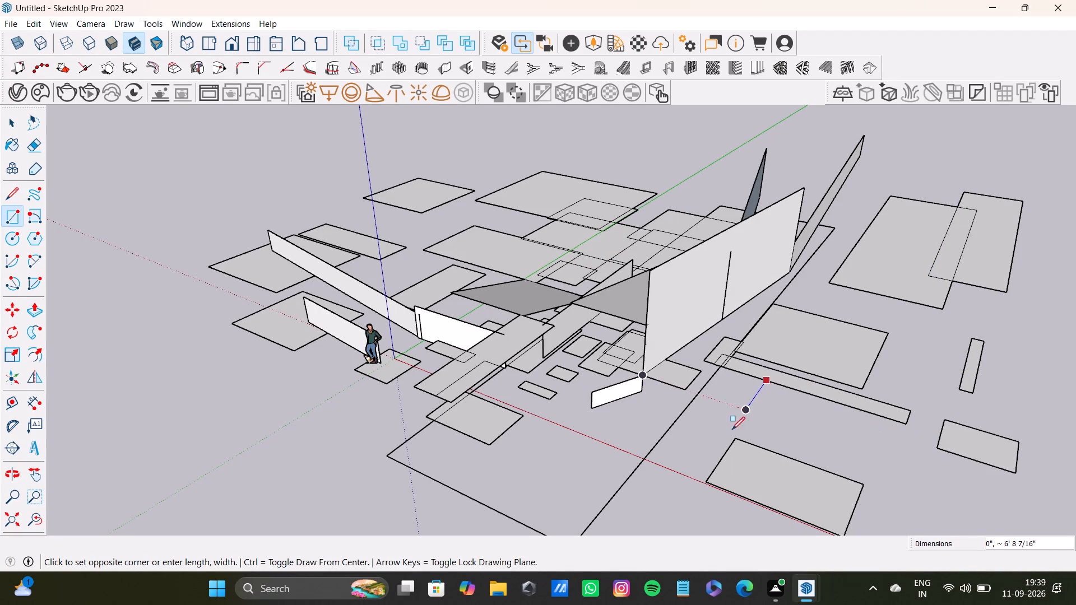
pyautogui.moveTo(731, 432); pyautogui.dragTo(746, 477)
pyautogui.moveTo(921, 496); pyautogui.dragTo(956, 517)
pyautogui.click(972, 529)
pyautogui.moveTo(436, 400); pyautogui.dragTo(424, 408)
# Draw two very large overlapping flat rectangles that extend behind the scale figure.
pyautogui.moveTo(322, 429); pyautogui.dragTo(286, 417)
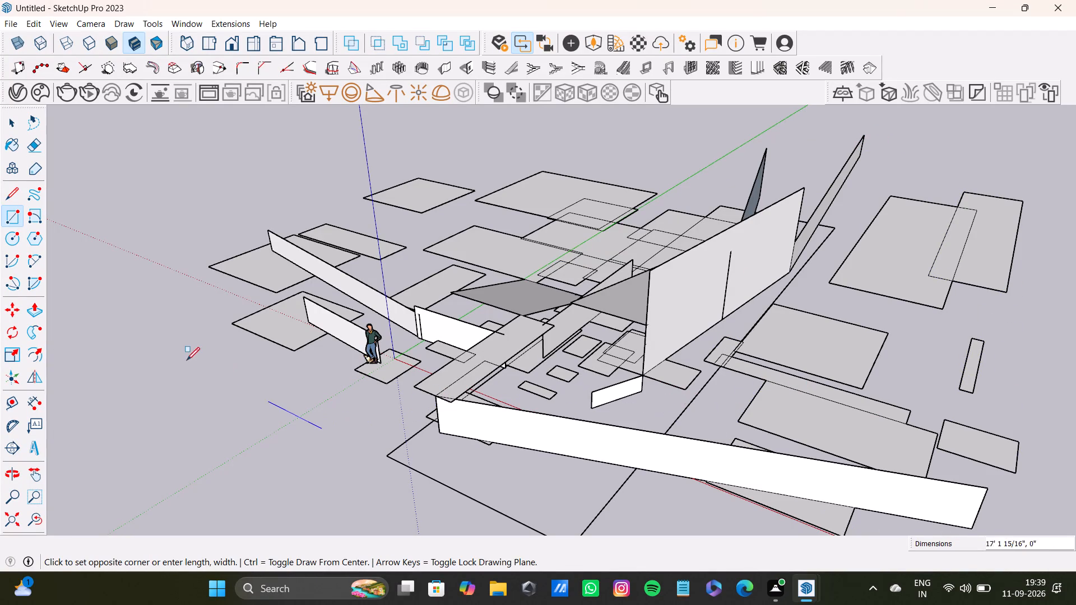
pyautogui.moveTo(187, 360); pyautogui.dragTo(273, 96)
pyautogui.click(306, 122)
pyautogui.moveTo(608, 203); pyautogui.dragTo(434, 266, button='middle')
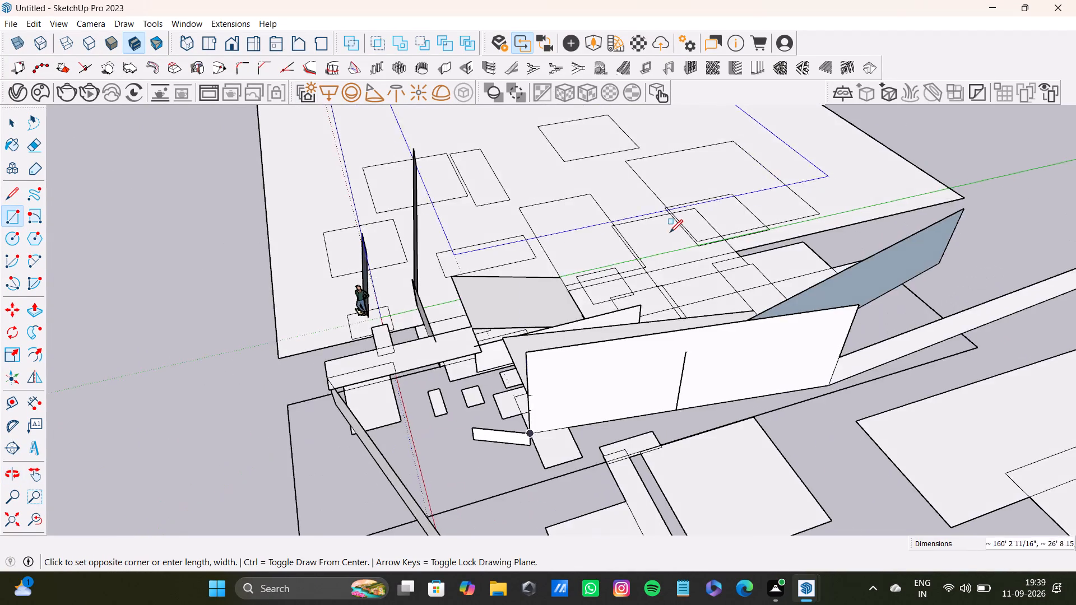
pyautogui.scroll(-9, 670, 232)
pyautogui.click(894, 169)
pyautogui.scroll(-7, 921, 171)
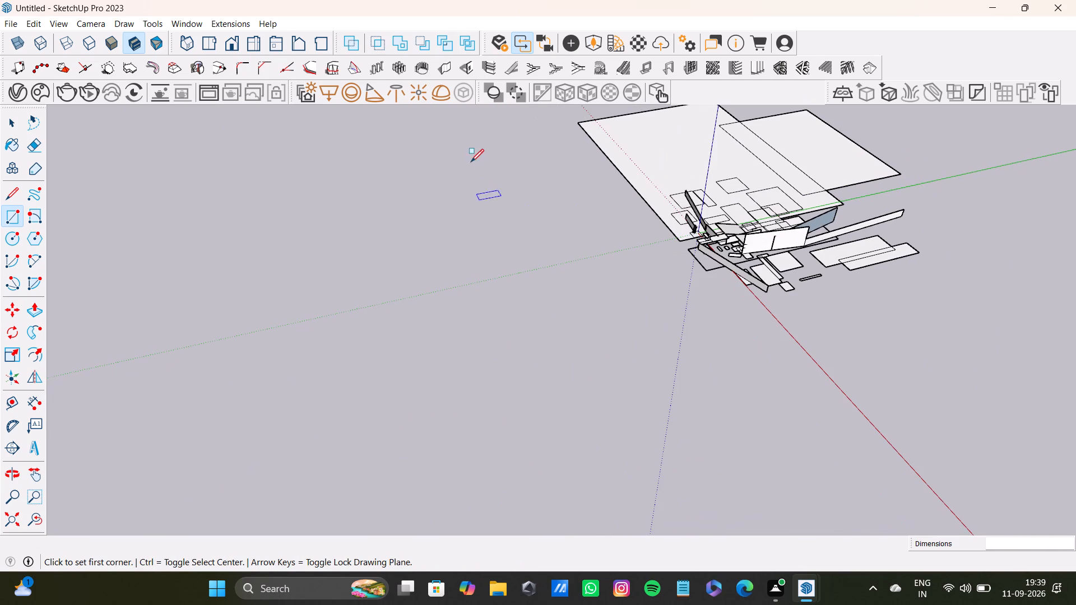
# Draw a long flat strip, a small rectangle about 56' 2" by 12' 5" and a wide rectangle across the dotted green axis.
pyautogui.moveTo(491, 115); pyautogui.dragTo(643, 262)
pyautogui.click(698, 319)
pyautogui.click(349, 303)
pyautogui.moveTo(358, 239); pyautogui.dragTo(666, 392)
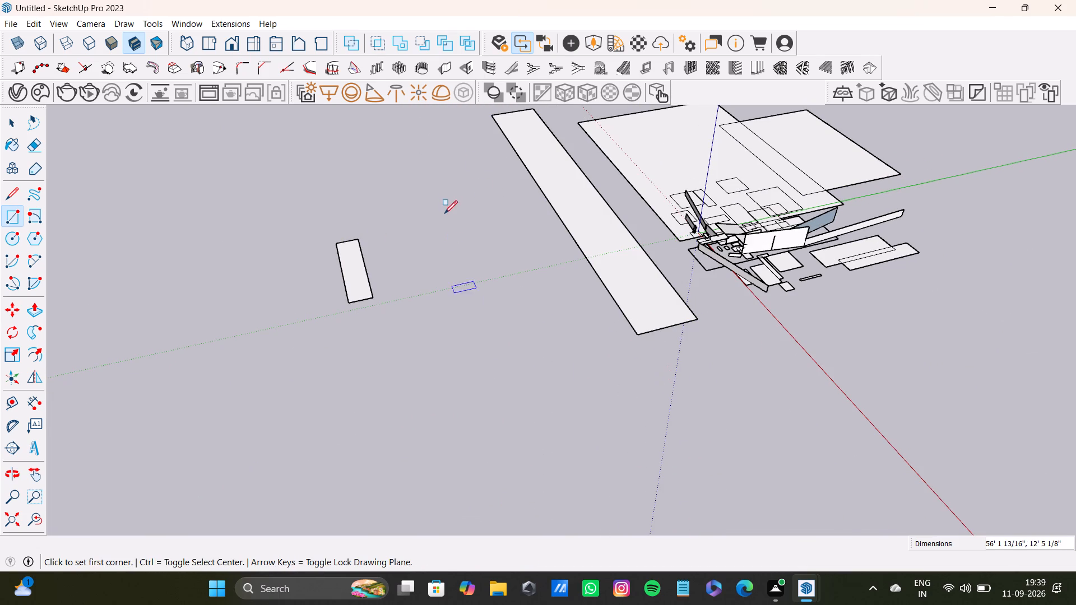
pyautogui.moveTo(444, 210); pyautogui.dragTo(648, 387)
pyautogui.moveTo(647, 383); pyautogui.dragTo(632, 374)
# Draw a flat strip about 211' 5" by 23' 11" and two larger rectangles overlapping the shapes around the dotted green axis.
pyautogui.moveTo(382, 187); pyautogui.dragTo(517, 415)
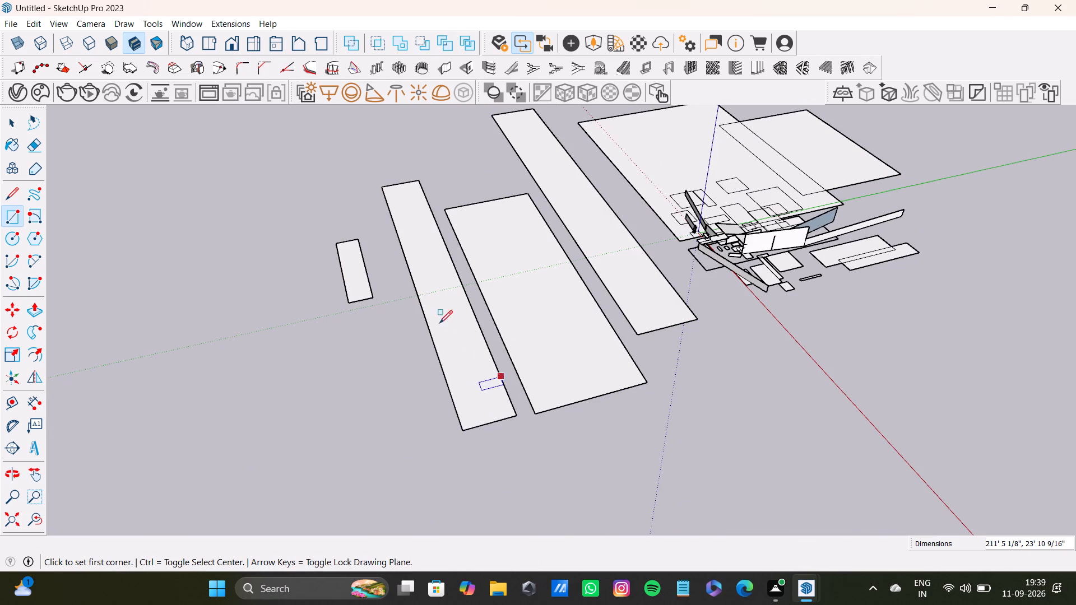
pyautogui.moveTo(272, 178); pyautogui.dragTo(424, 424)
pyautogui.moveTo(151, 168); pyautogui.dragTo(473, 430)
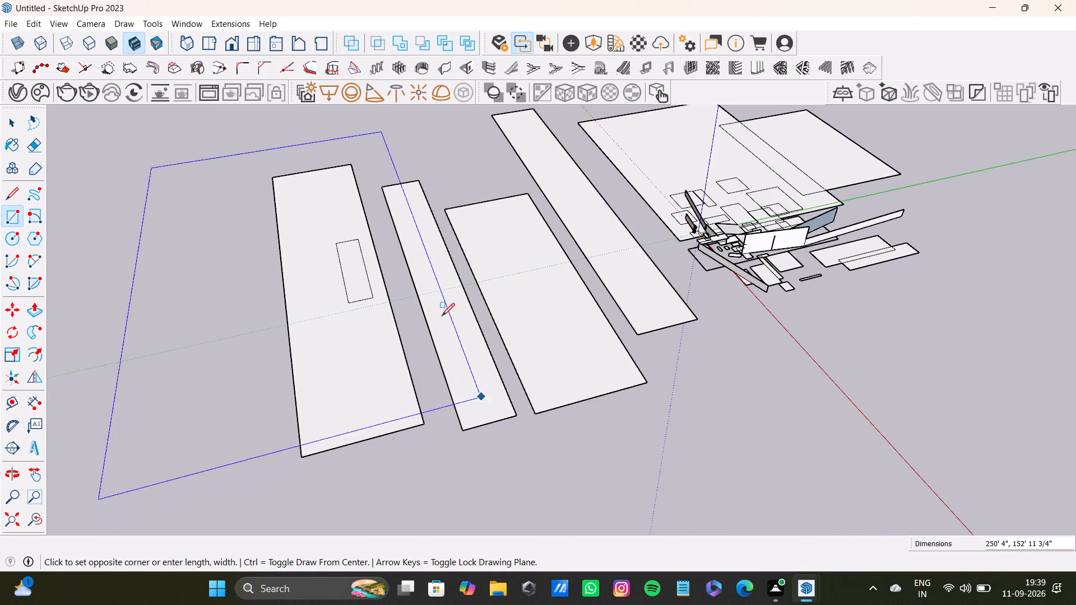
pyautogui.click(467, 264)
# Draw three flat rectangles along the solid red axis, including ones about 89' 1" by 29' 7" and 114' 5" by 8' 11".
pyautogui.moveTo(754, 273); pyautogui.dragTo(992, 476)
pyautogui.click(917, 376)
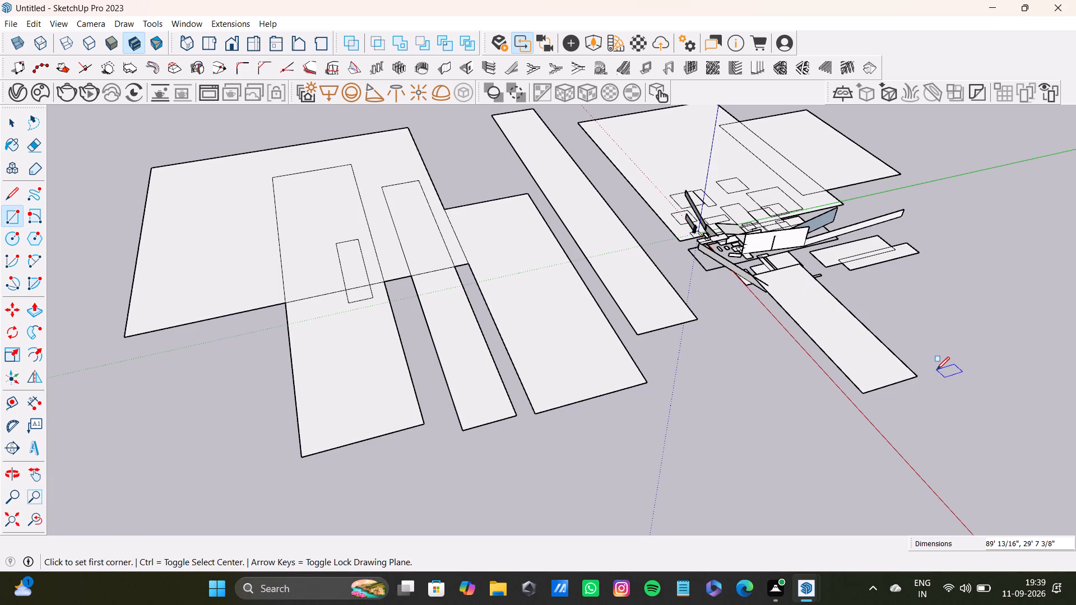
pyautogui.moveTo(707, 367); pyautogui.dragTo(768, 480)
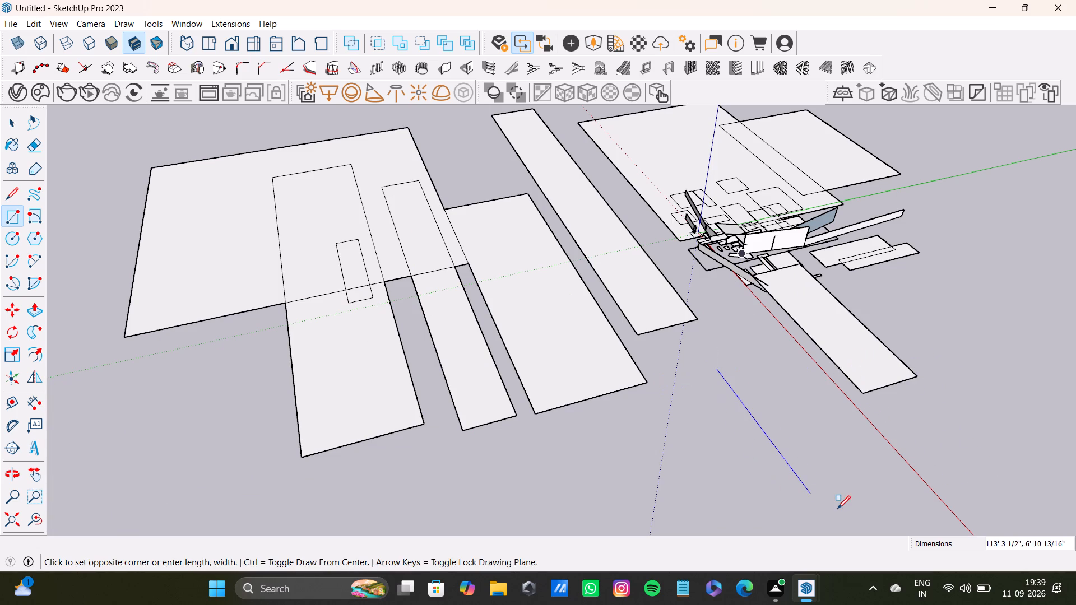
pyautogui.moveTo(840, 509); pyautogui.dragTo(846, 509)
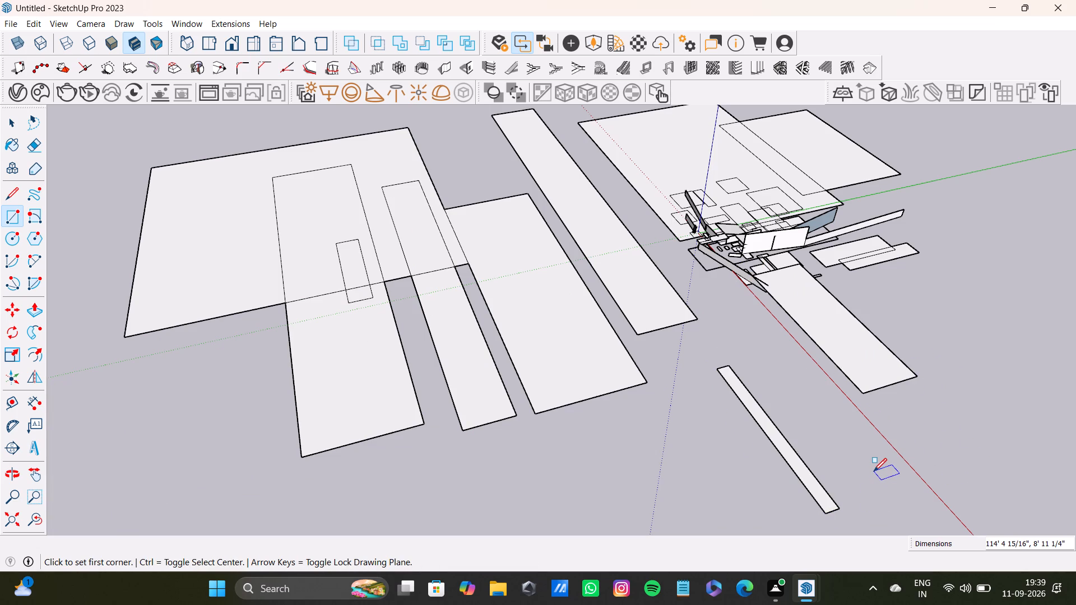
pyautogui.moveTo(794, 371); pyautogui.dragTo(879, 492)
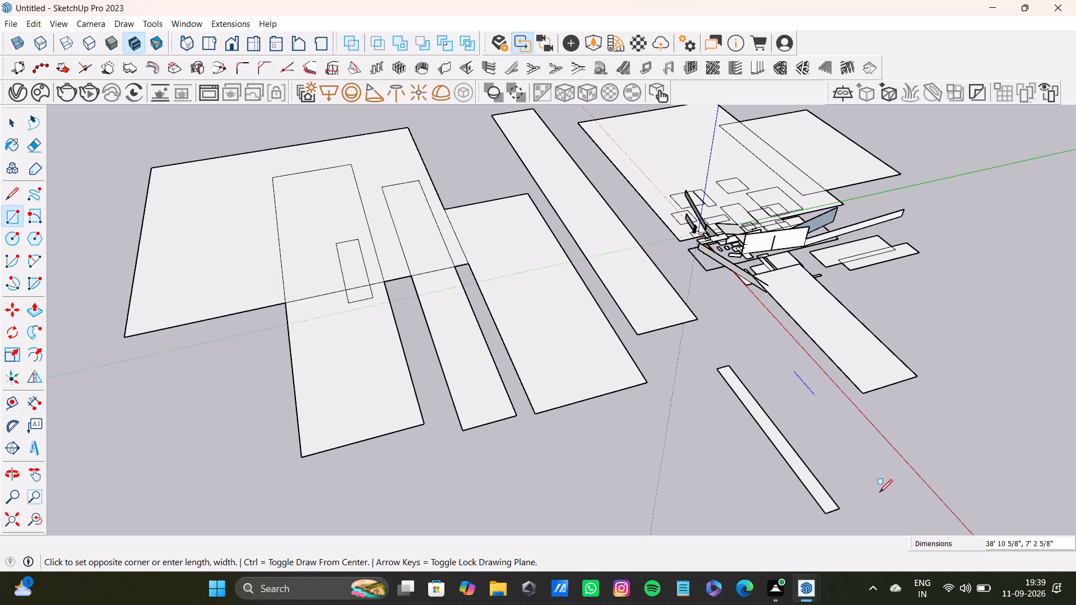
pyautogui.moveTo(879, 492); pyautogui.dragTo(915, 515)
pyautogui.click(929, 485)
# Draw one wide flat rectangle and two long narrow ones in the open area between the solid red and green axes.
pyautogui.scroll(-3, 903, 439)
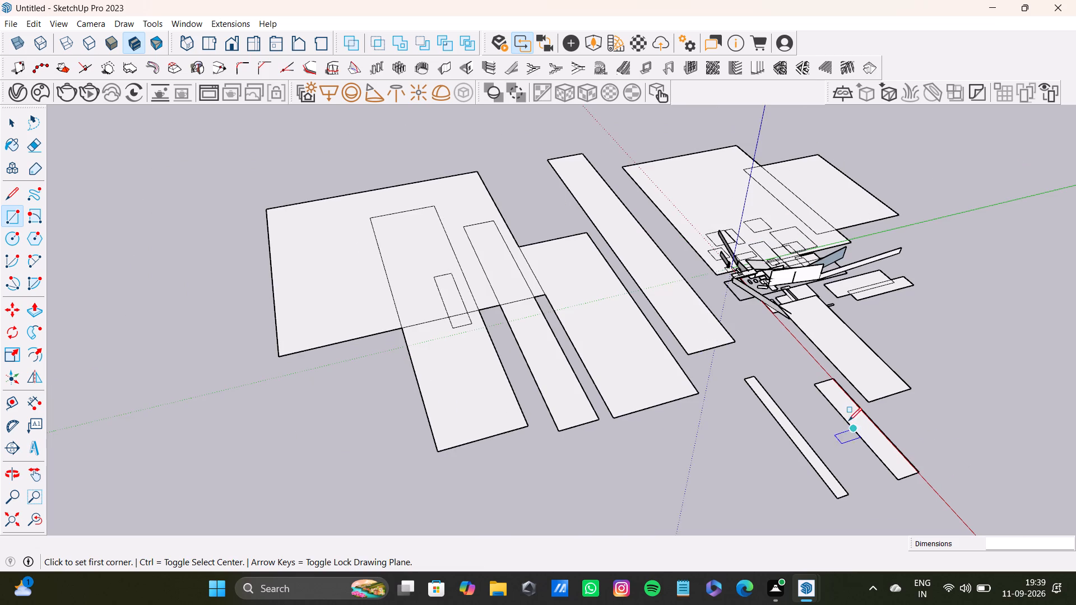
pyautogui.scroll(-1, 836, 421)
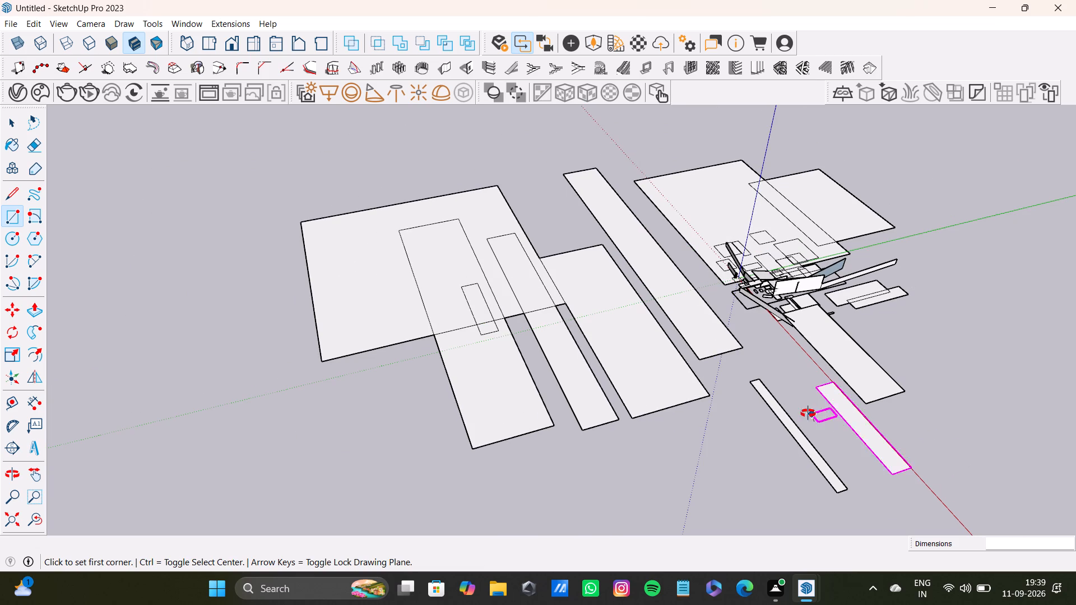
pyautogui.keyDown('shift'); pyautogui.moveTo(808, 413); pyautogui.dragTo(465, 392, button='middle'); pyautogui.keyUp('shift')
pyautogui.scroll(2, 530, 350)
pyautogui.click(502, 296)
pyautogui.click(669, 431)
pyautogui.click(657, 283)
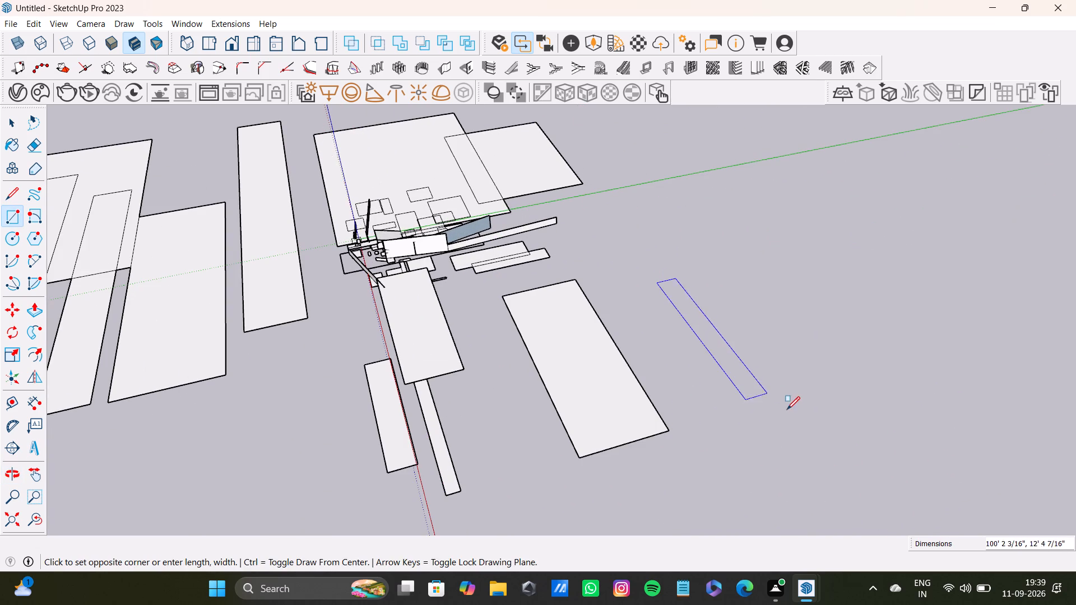
pyautogui.click(789, 410)
pyautogui.moveTo(586, 195); pyautogui.dragTo(596, 207)
pyautogui.click(647, 328)
# Draw a small flat rectangle beside the solid green axis and an overlapping one about 169' 4" by 60' 3".
pyautogui.click(616, 186)
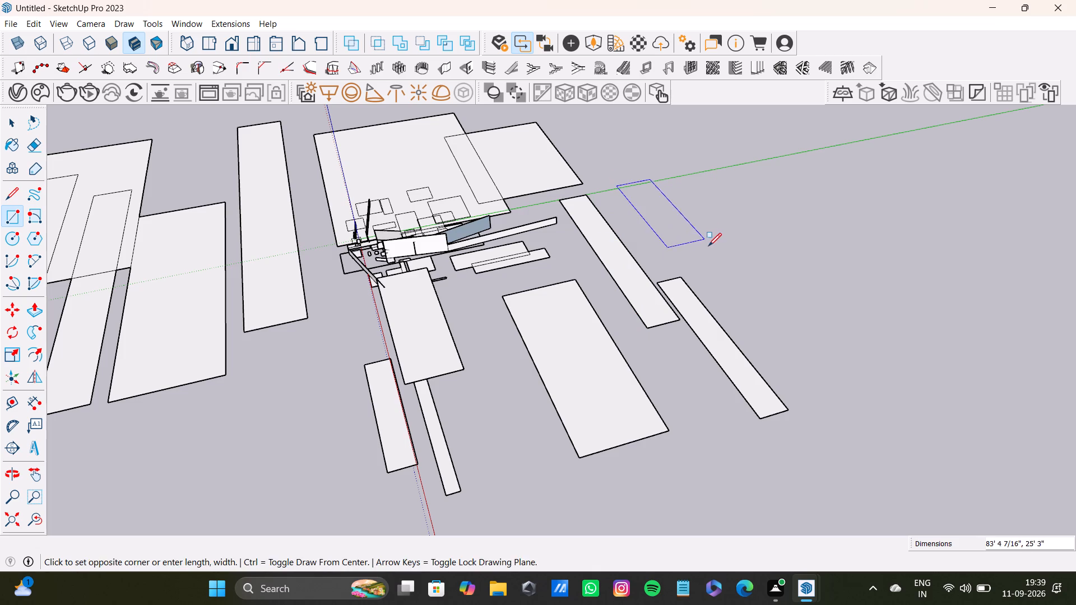
pyautogui.click(709, 247)
pyautogui.moveTo(743, 186); pyautogui.dragTo(815, 319)
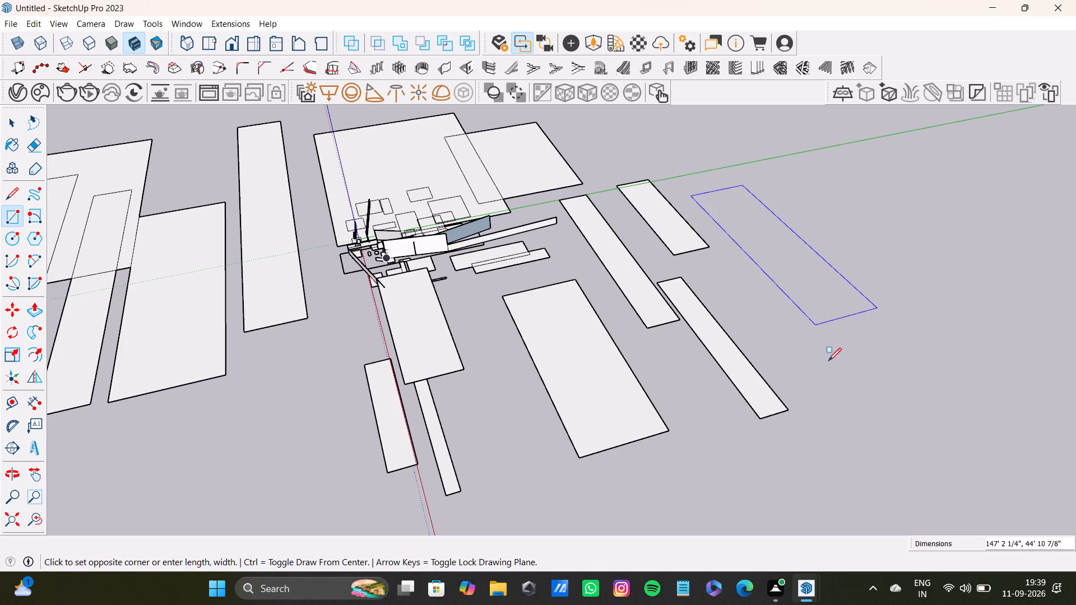
pyautogui.click(817, 367)
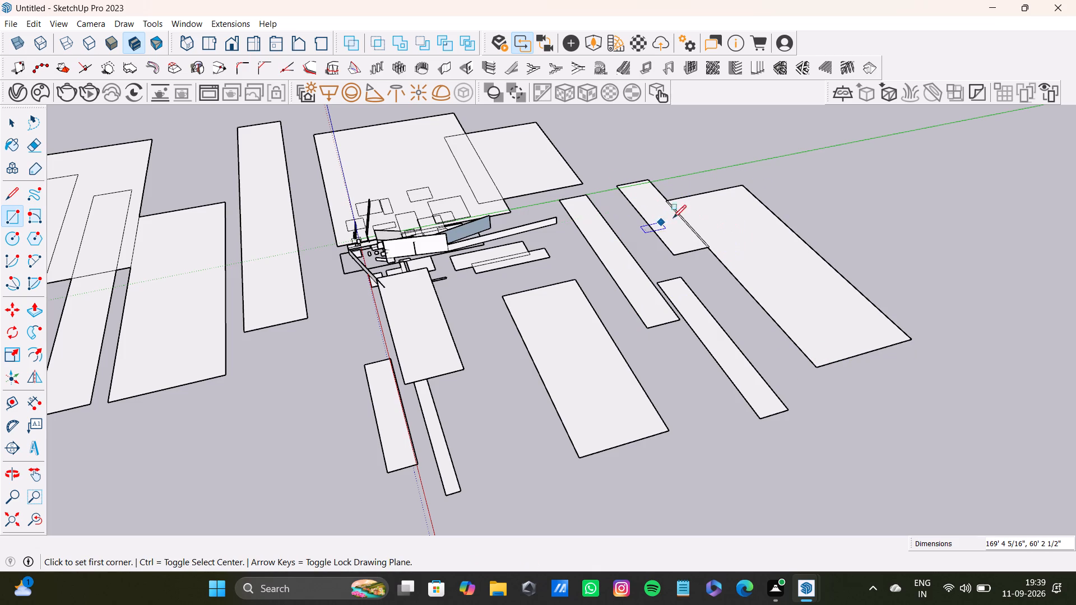
# Draw a flat rectangle about 120' 4" by 74' 4" across the green axis and two long ones beside it, one about 118' by 31' 8".
pyautogui.moveTo(644, 148); pyautogui.dragTo(651, 148)
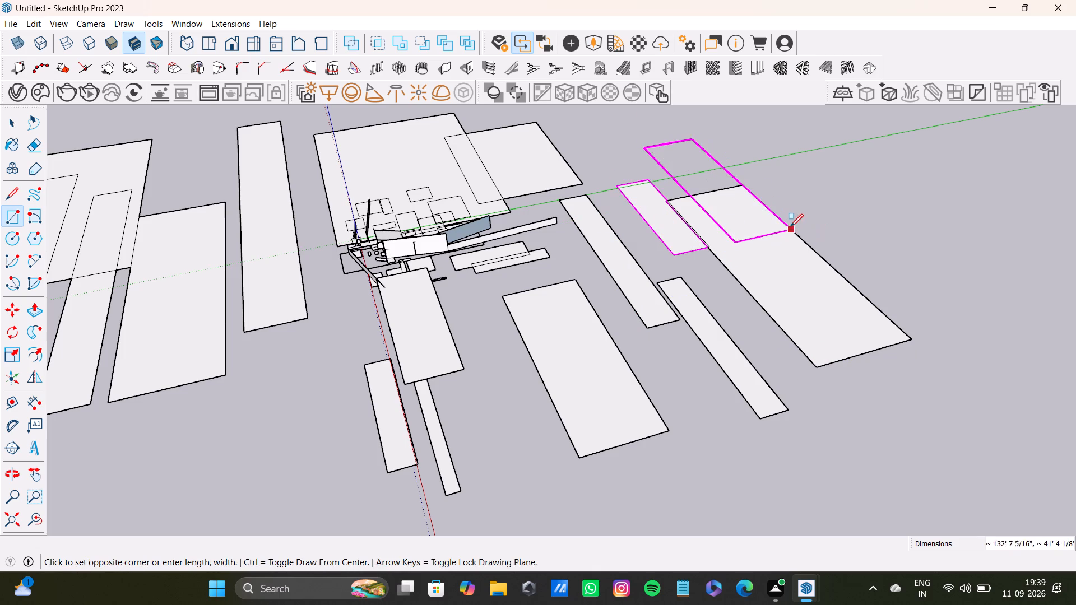
pyautogui.keyDown('shift'); pyautogui.moveTo(790, 226); pyautogui.dragTo(708, 359, button='middle'); pyautogui.keyUp('shift')
pyautogui.click(676, 240)
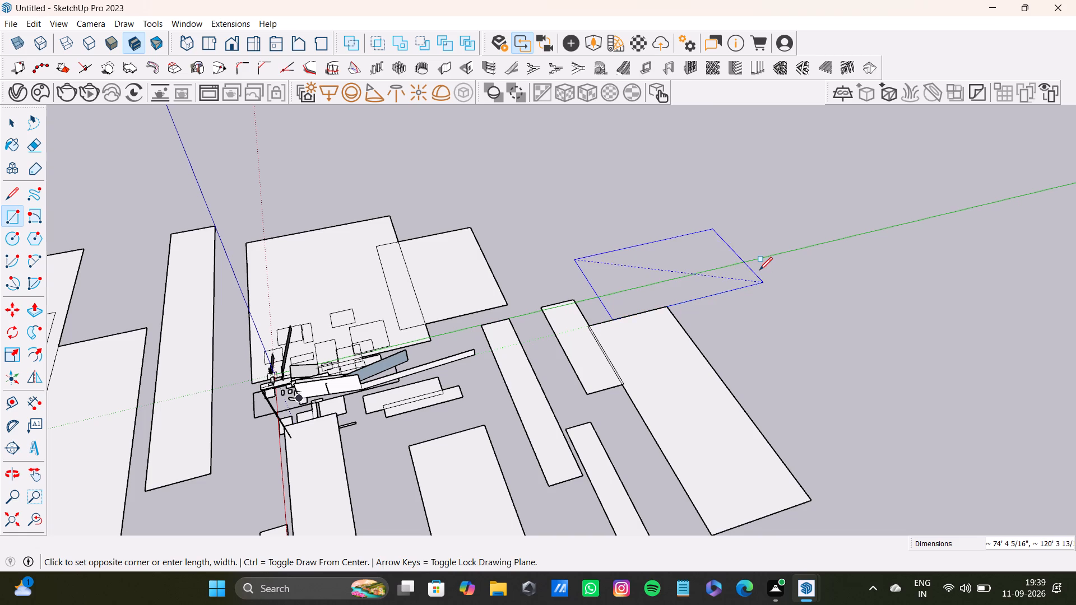
pyautogui.click(759, 270)
pyautogui.moveTo(797, 283); pyautogui.dragTo(805, 294)
pyautogui.moveTo(874, 417); pyautogui.dragTo(876, 439)
pyautogui.moveTo(744, 309); pyautogui.dragTo(801, 443)
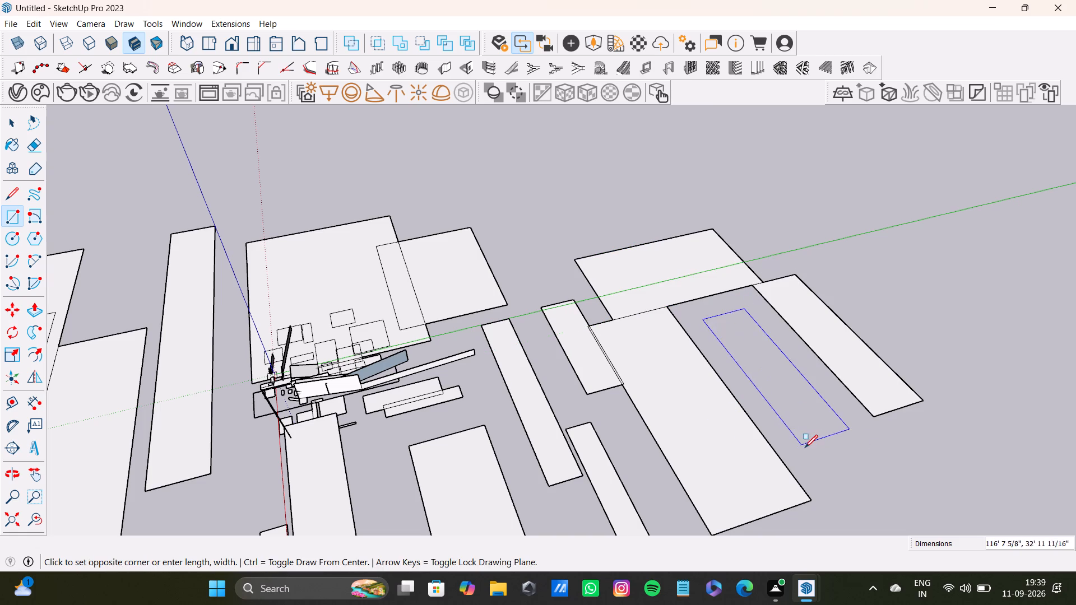
pyautogui.click(806, 448)
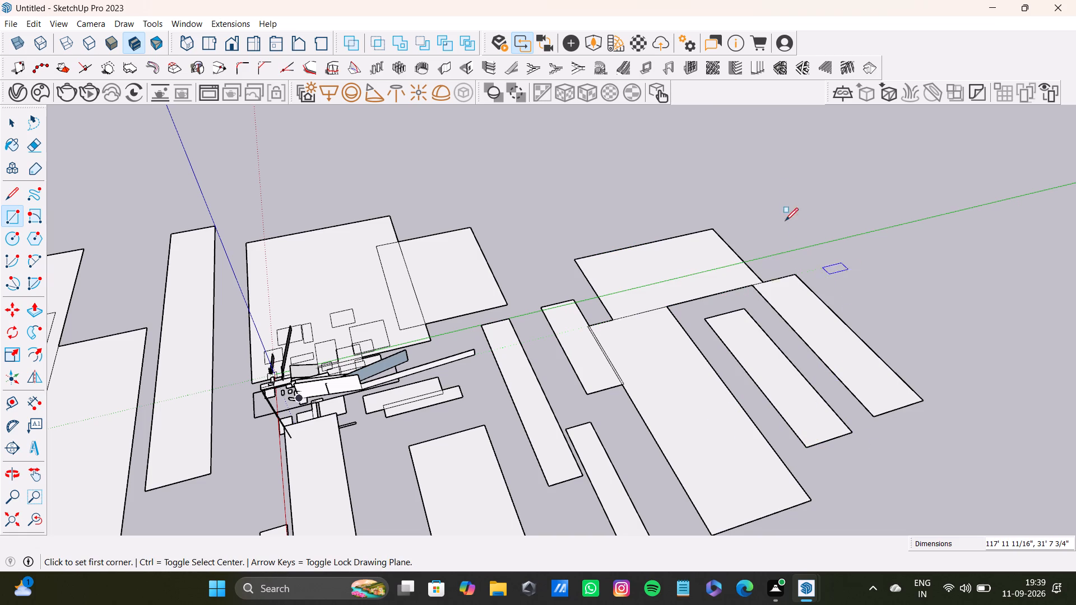
# Draw three flat rectangles beyond the green axis: a wide one, one about 112' 10" by 80' 11" and a narrow strip.
pyautogui.click(782, 193)
pyautogui.click(638, 185)
pyautogui.moveTo(526, 176); pyautogui.dragTo(579, 199)
pyautogui.click(663, 225)
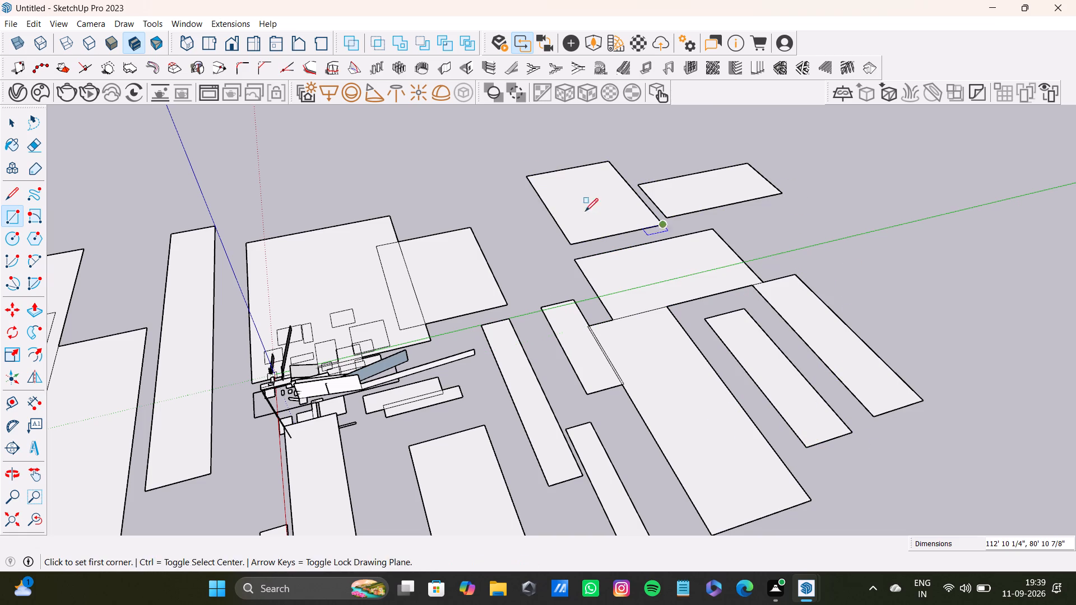
pyautogui.click(449, 149)
pyautogui.click(538, 258)
# Extend the far row with two flat rectangles, one about 131' 2" by 46' 2", and draw another about 71' 11" by 64' across the green axis.
pyautogui.click(358, 127)
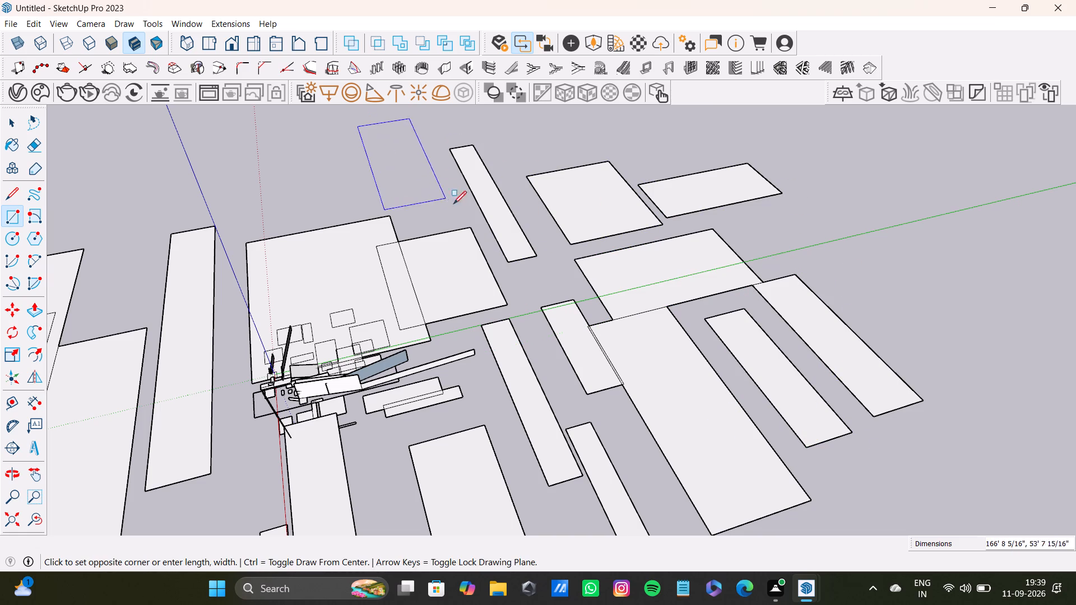
pyautogui.click(453, 204)
pyautogui.click(291, 143)
pyautogui.click(358, 202)
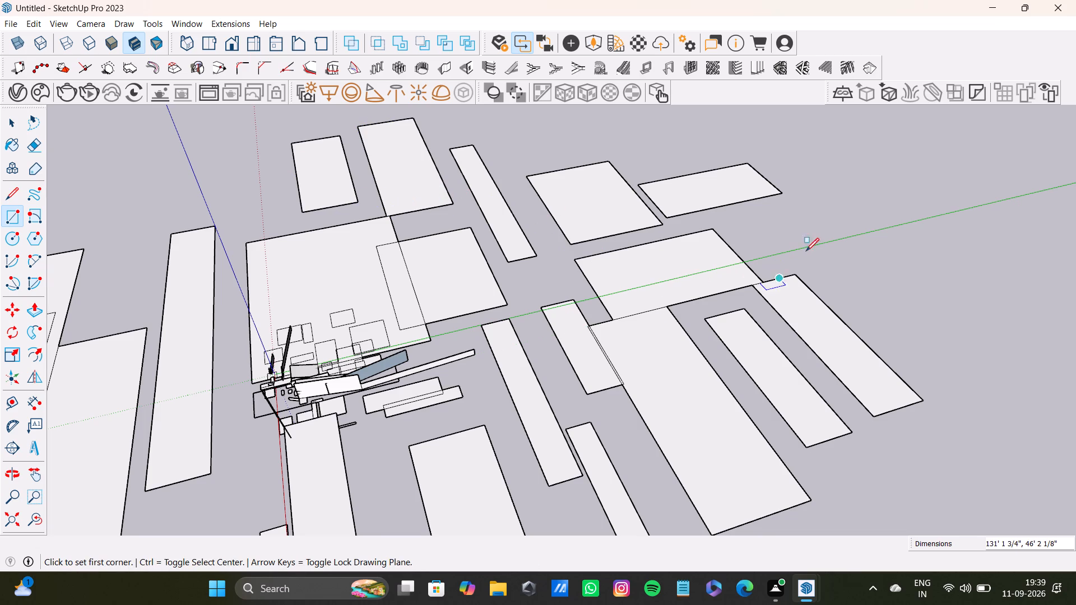
pyautogui.click(770, 216)
pyautogui.click(888, 234)
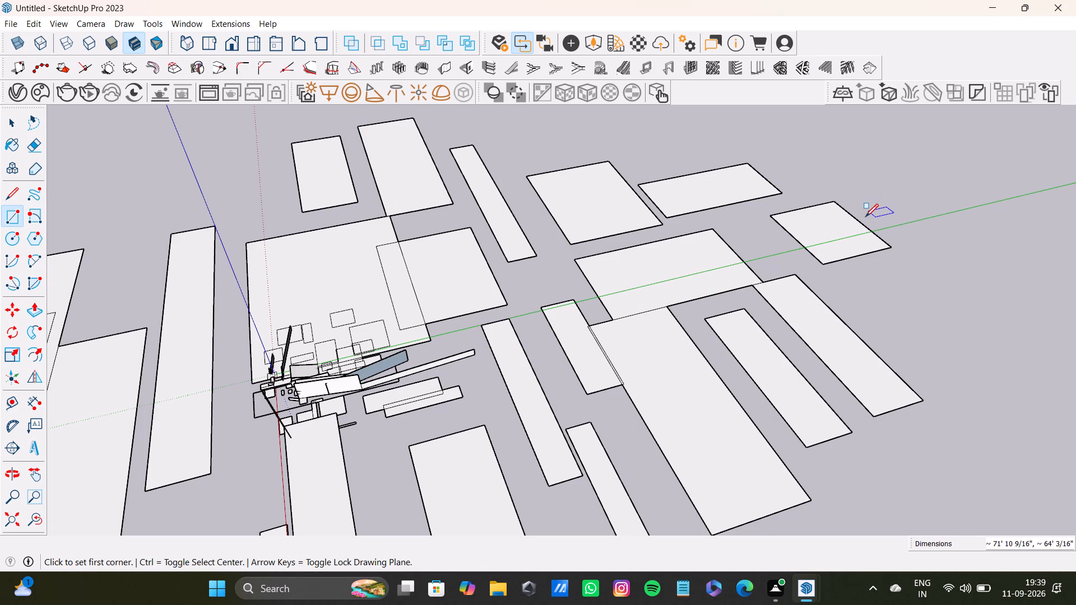
# Draw three large flat rectangles continuing the far row past the dotted red axis, the outermost about 235' 5" by 70' 8".
pyautogui.keyDown('shift'); pyautogui.scroll(-3, 374, 206); pyautogui.keyUp('shift')
pyautogui.keyDown('shift'); pyautogui.moveTo(378, 240); pyautogui.dragTo(692, 337, button='middle'); pyautogui.keyUp('shift')
pyautogui.scroll(3, 542, 287)
pyautogui.moveTo(386, 208); pyautogui.dragTo(396, 208)
pyautogui.click(585, 282)
pyautogui.click(256, 204)
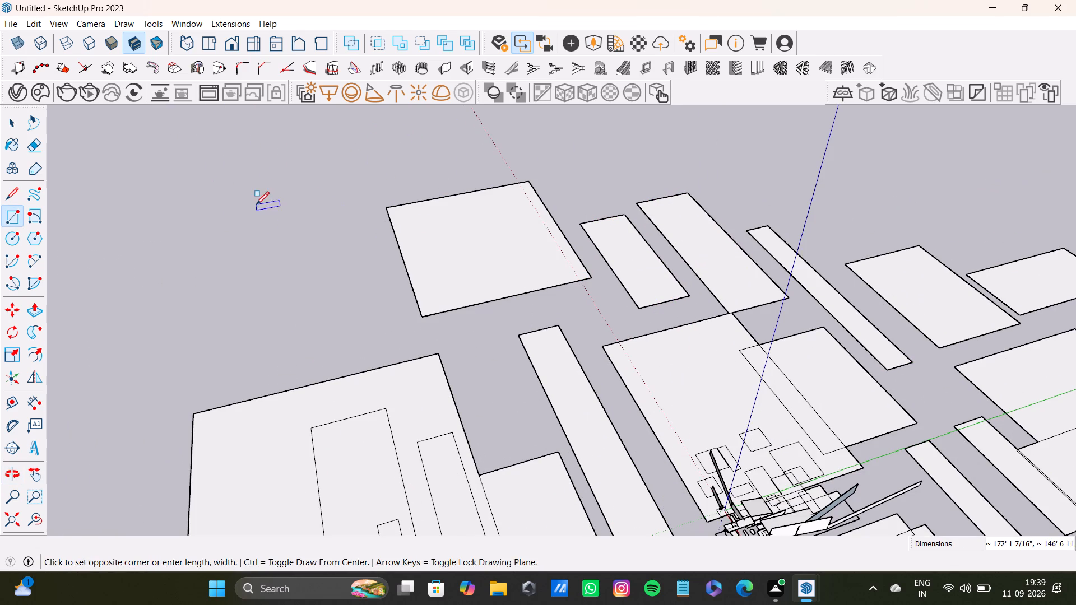
pyautogui.click(401, 313)
pyautogui.moveTo(161, 200); pyautogui.dragTo(170, 221)
pyautogui.click(241, 334)
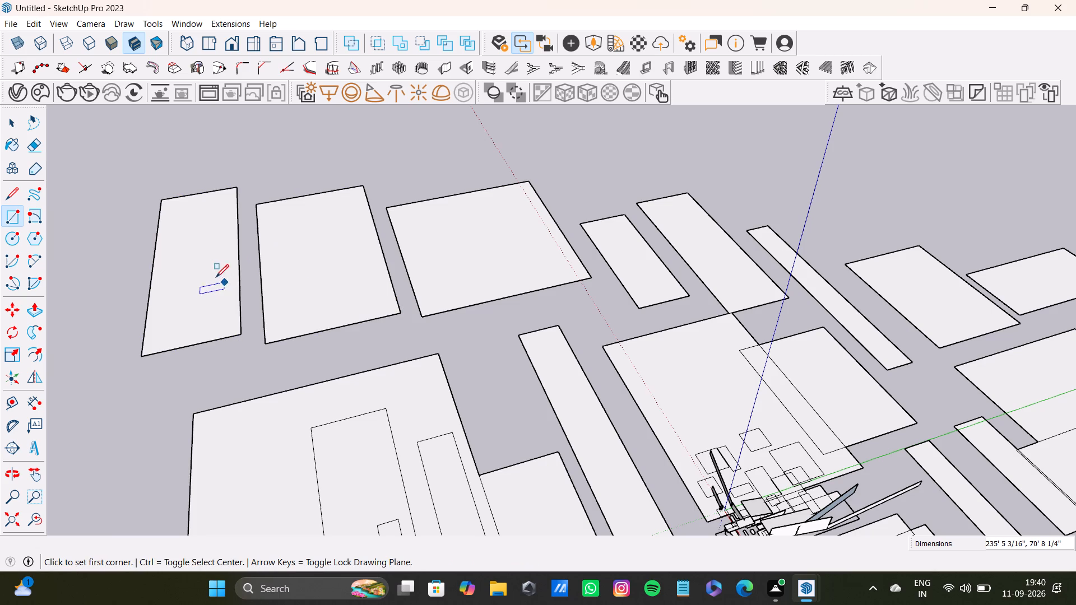
# Draw a smaller inset rectangle inside each of the three large outer faces, the middle one about 136' 11" by 47' 2".
pyautogui.click(189, 223)
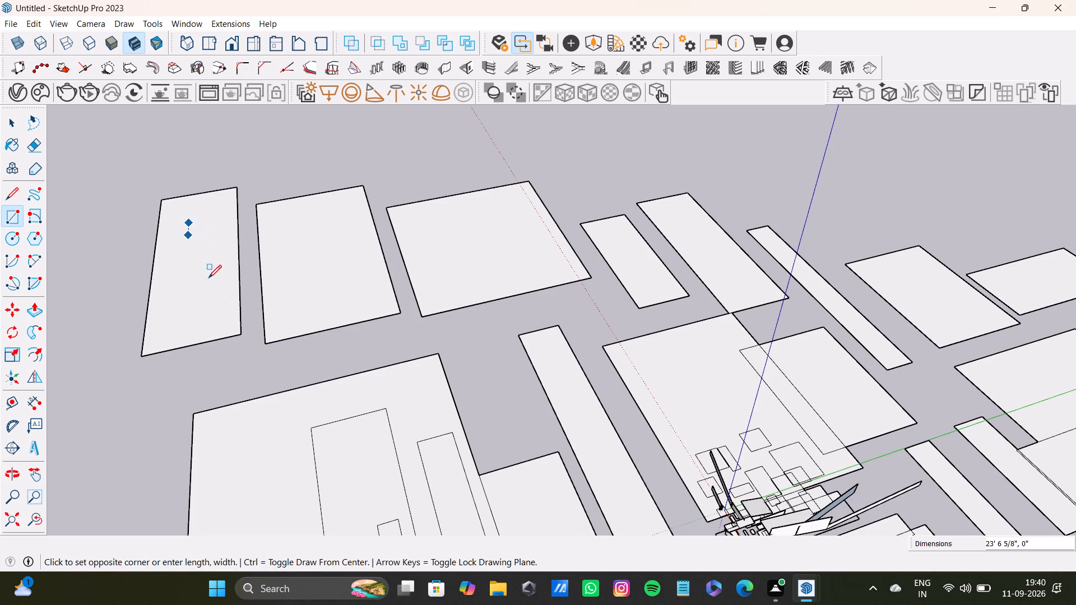
pyautogui.click(216, 319)
pyautogui.click(284, 221)
pyautogui.click(354, 296)
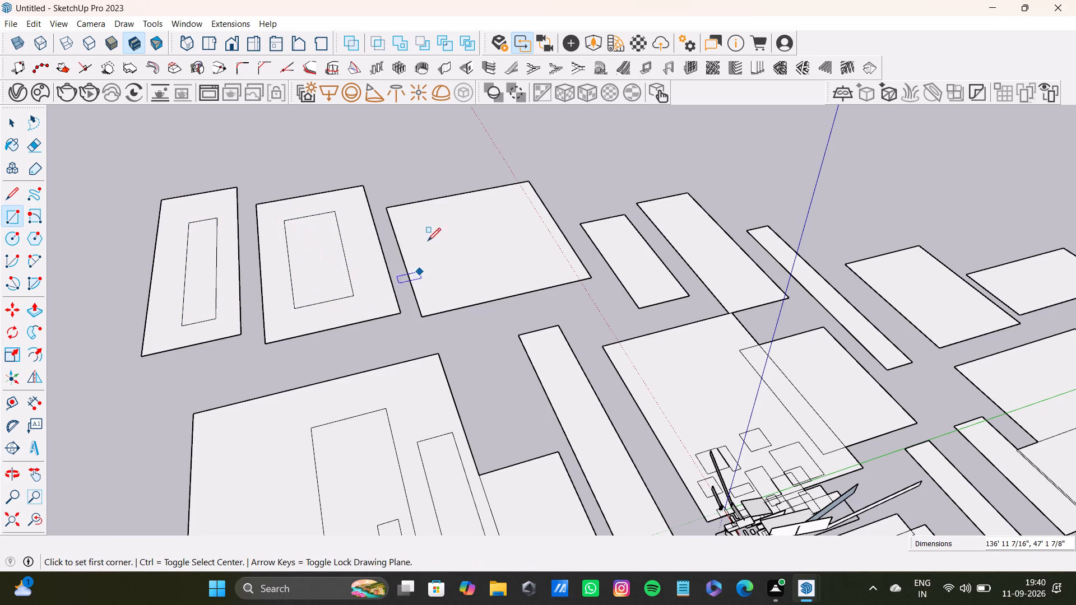
pyautogui.click(412, 222)
pyautogui.click(537, 260)
# Draw a slim inset rectangle inside the next face in the far row and an upright rectangle on the face after it.
pyautogui.click(604, 230)
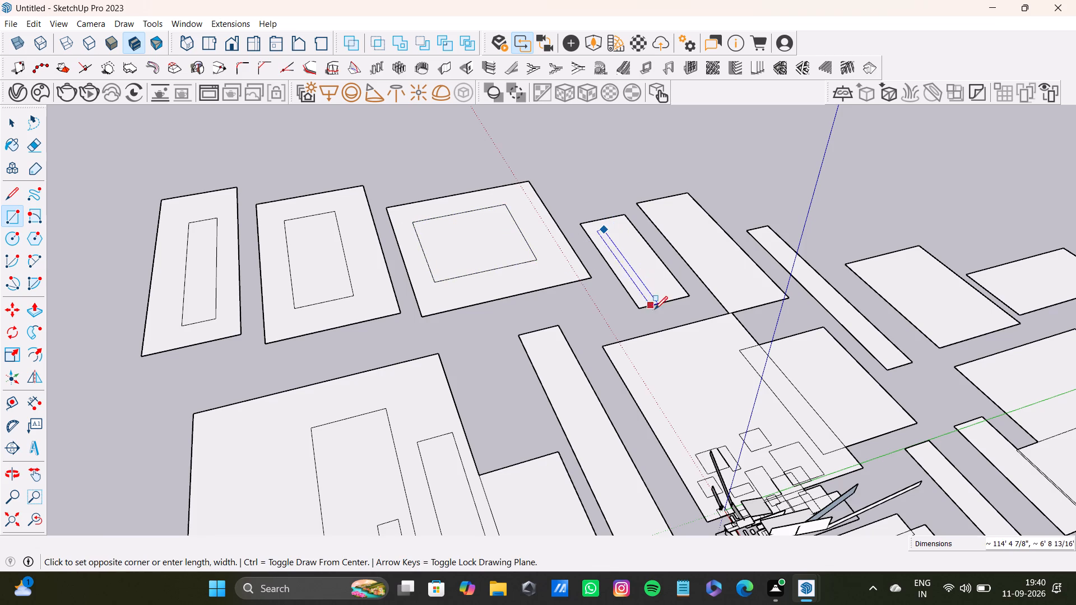
pyautogui.click(667, 292)
pyautogui.click(667, 212)
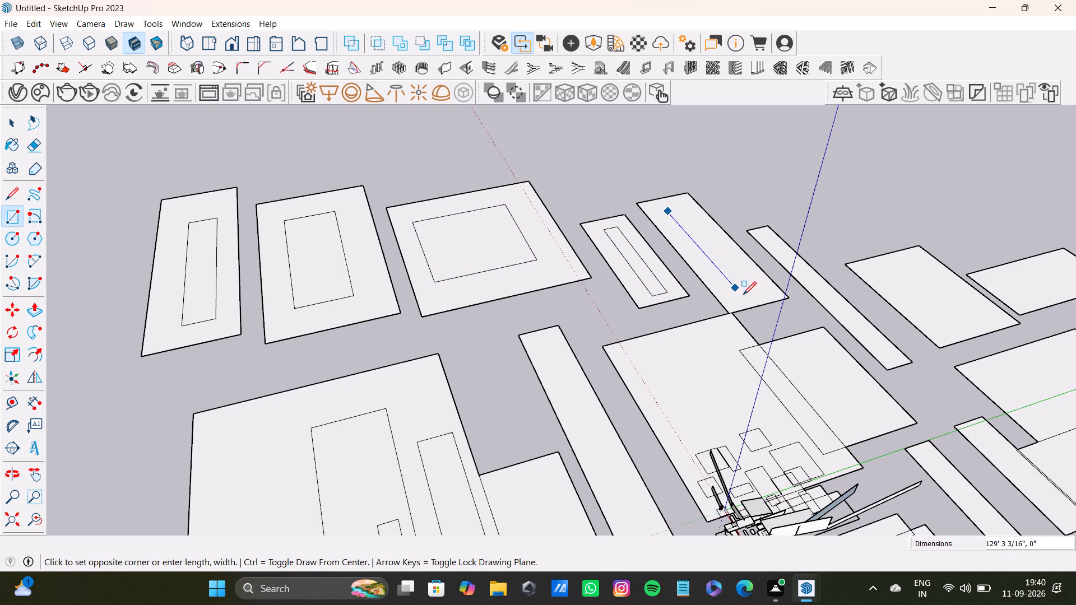
pyautogui.click(752, 285)
# Draw an inset rectangle inside each of four faces near the far green axis, the one on the largest face about 74' 5" by 46'.
pyautogui.moveTo(683, 286); pyautogui.dragTo(375, 292, button='middle')
pyautogui.scroll(2, 459, 283)
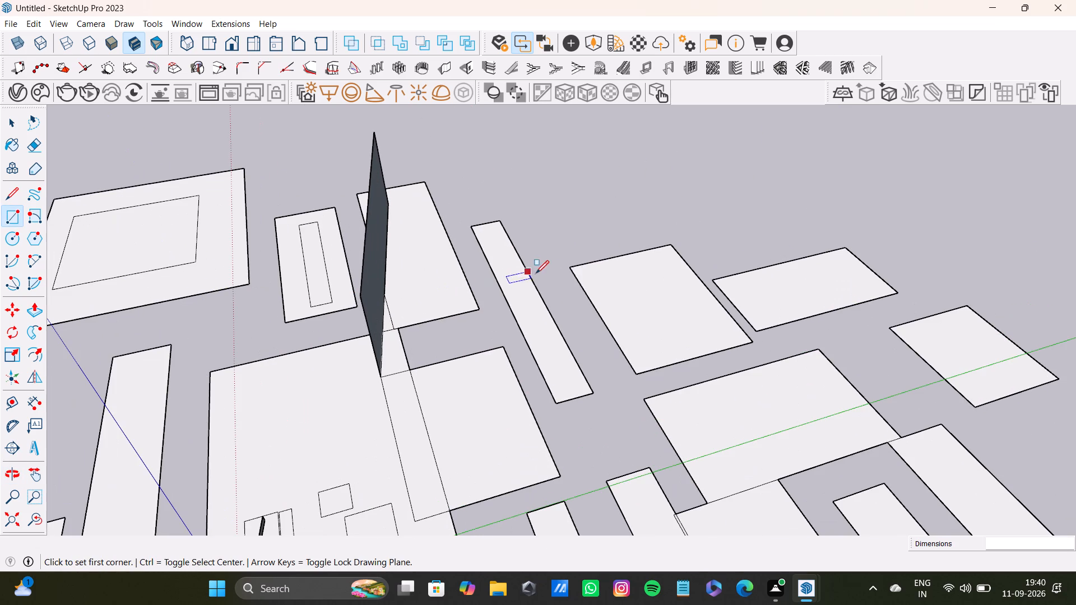
pyautogui.click(622, 281)
pyautogui.click(692, 334)
pyautogui.click(745, 287)
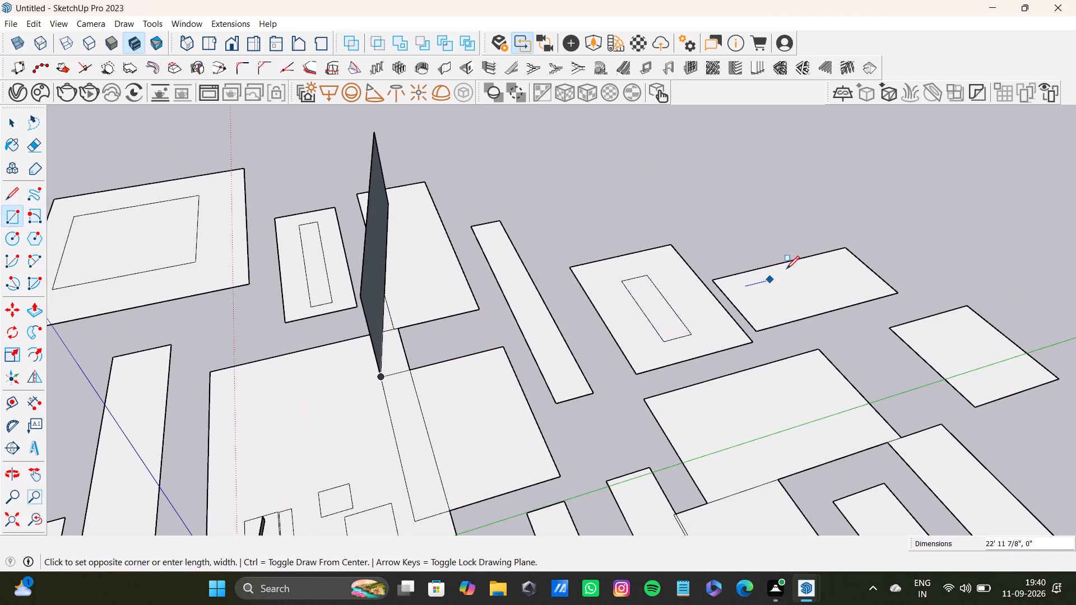
pyautogui.click(850, 289)
pyautogui.click(932, 325)
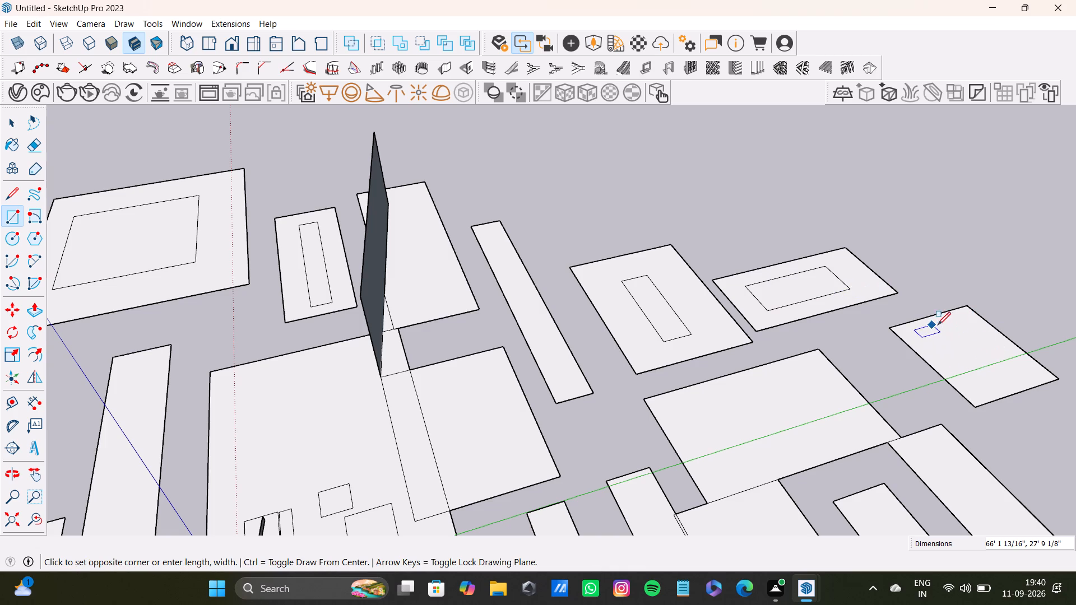
pyautogui.click(1022, 365)
pyautogui.moveTo(685, 409); pyautogui.dragTo(694, 406)
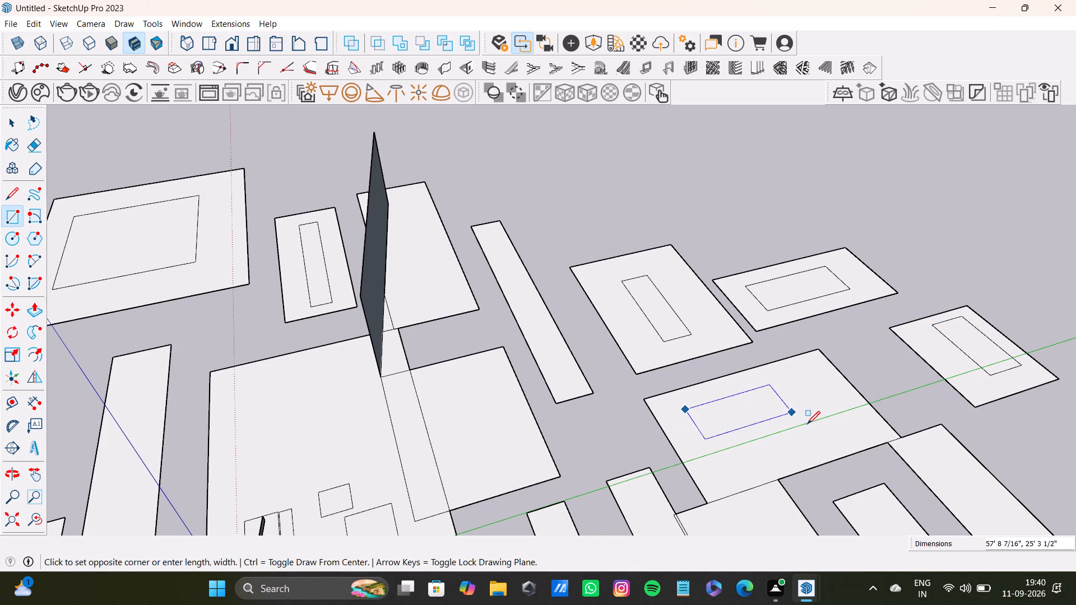
pyautogui.click(848, 432)
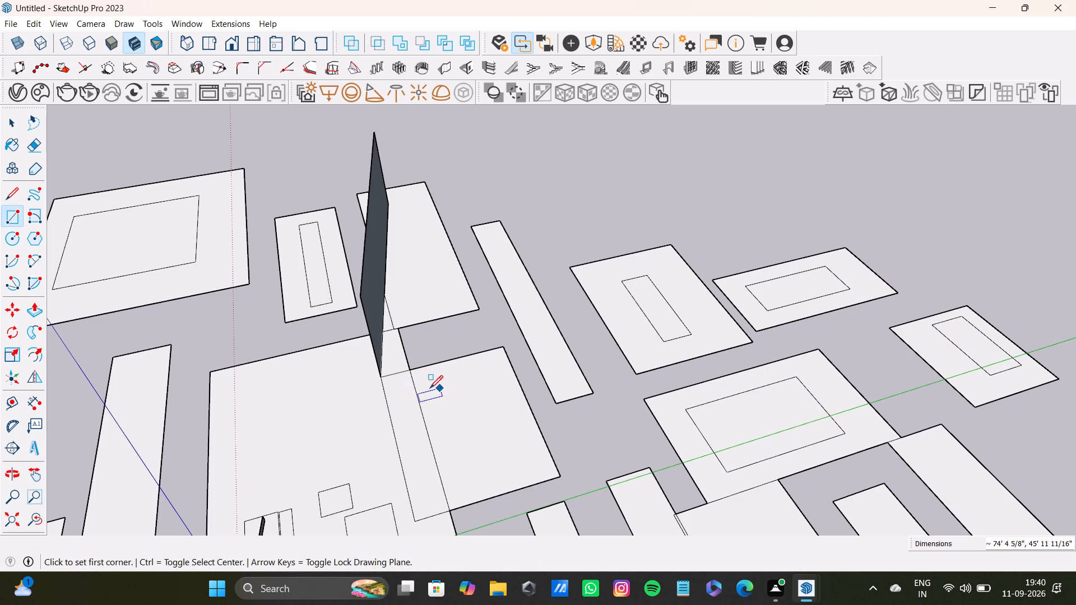
# Draw an inset rectangle on the face adjoining the large central face, and three nested rectangles inside the large central face.
pyautogui.click(400, 388)
pyautogui.click(537, 474)
pyautogui.keyDown('shift'); pyautogui.moveTo(454, 454); pyautogui.dragTo(525, 344, button='middle'); pyautogui.keyUp('shift')
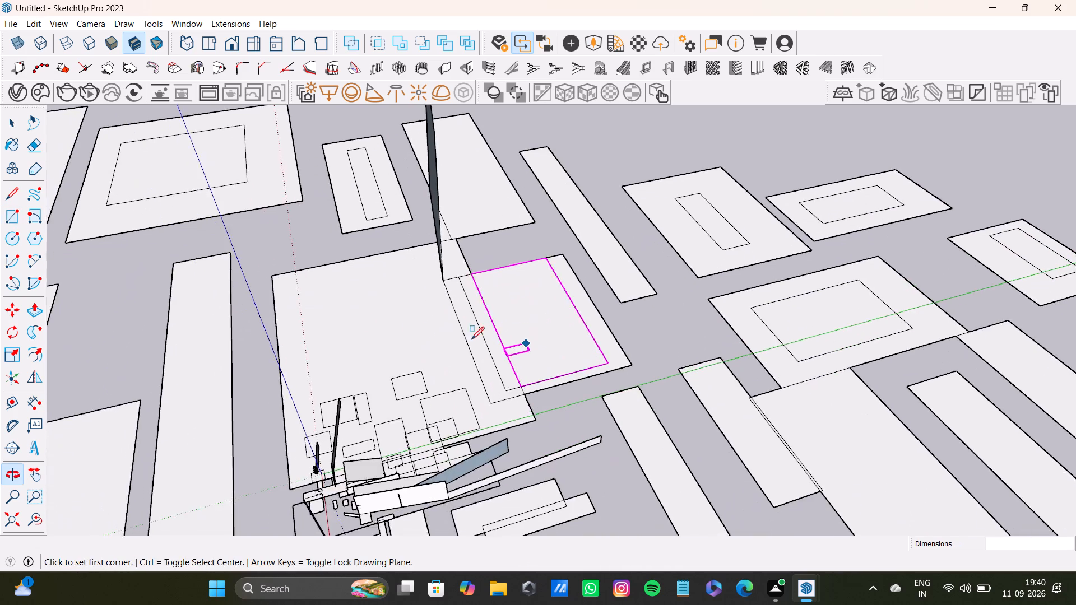
pyautogui.scroll(2, 359, 328)
pyautogui.moveTo(324, 289); pyautogui.dragTo(333, 289)
pyautogui.click(481, 368)
pyautogui.click(357, 313)
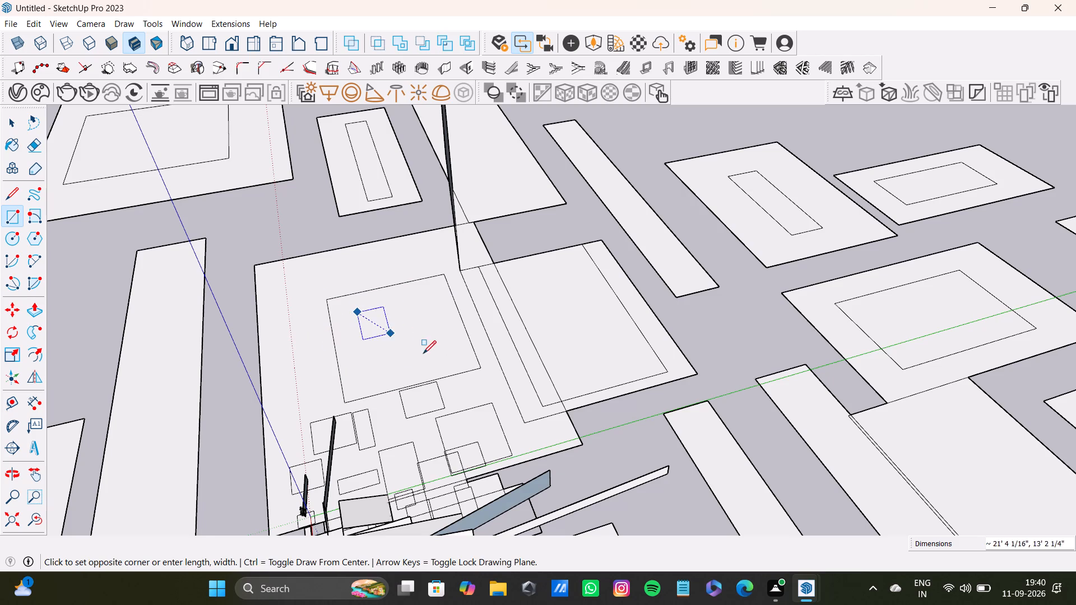
pyautogui.click(444, 357)
pyautogui.click(388, 327)
pyautogui.click(429, 346)
# Draw a slim inset rectangle about 221' 6" by 15' 4" inside the long face beside the large central face.
pyautogui.keyDown('shift'); pyautogui.moveTo(397, 356); pyautogui.dragTo(572, 321, button='middle'); pyautogui.keyUp('shift')
pyautogui.moveTo(300, 236); pyautogui.dragTo(305, 238)
pyautogui.moveTo(380, 464); pyautogui.dragTo(367, 339, button='middle')
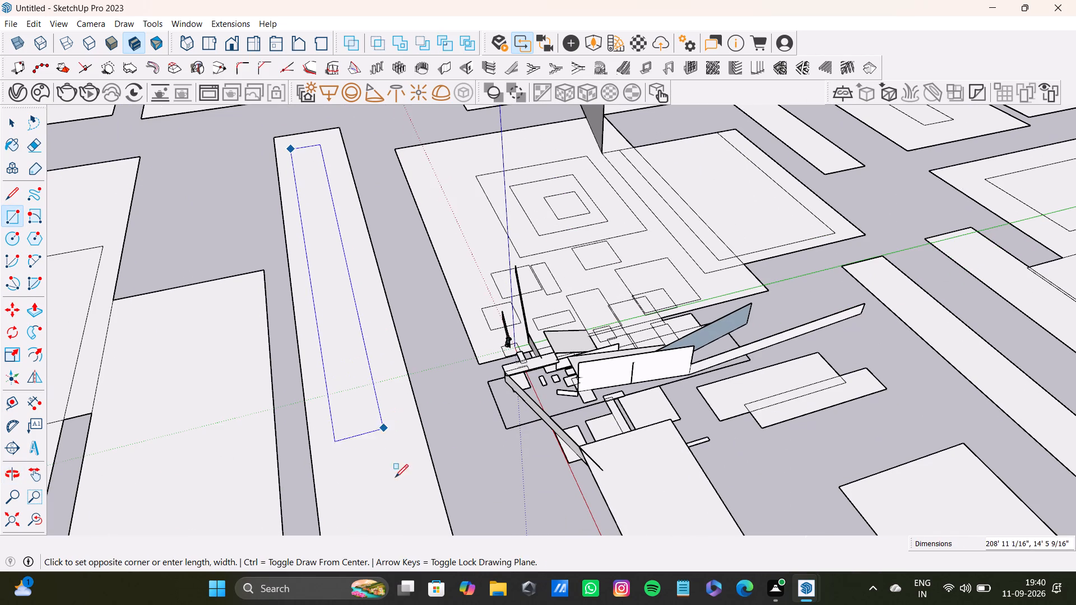
pyautogui.click(401, 495)
# Draw three nested rectangles, each inside the previous one, on the wide face next to the long slim one.
pyautogui.scroll(-3, 401, 495)
pyautogui.keyDown('shift'); pyautogui.moveTo(402, 488); pyautogui.dragTo(366, 303, button='middle'); pyautogui.keyUp('shift')
pyautogui.click(154, 225)
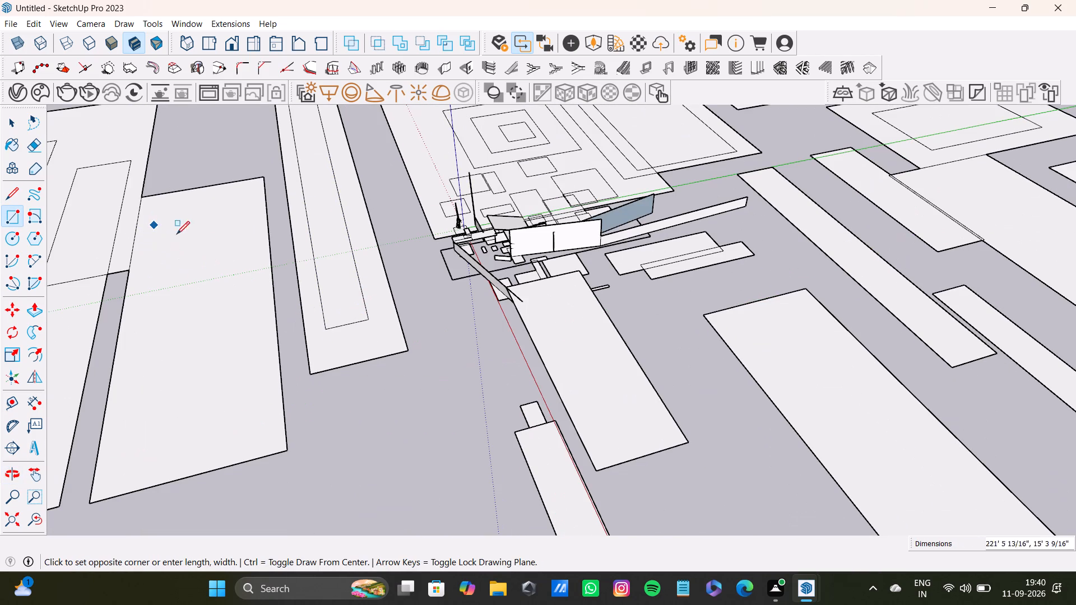
pyautogui.click(263, 414)
pyautogui.click(163, 239)
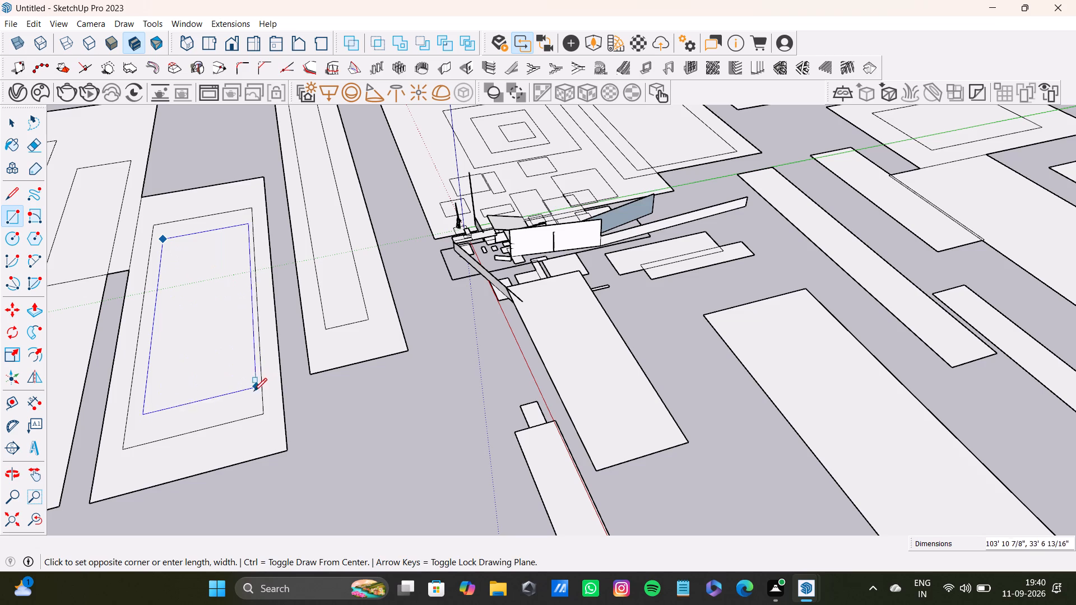
pyautogui.click(248, 395)
pyautogui.click(189, 266)
pyautogui.click(226, 378)
# Draw a slim inset rectangle about 94' 11" by 14' 10" inside the isolated wide face between the red and green axes.
pyautogui.scroll(-4, 296, 424)
pyautogui.keyDown('shift'); pyautogui.moveTo(328, 421); pyautogui.dragTo(302, 316, button='middle'); pyautogui.keyUp('shift')
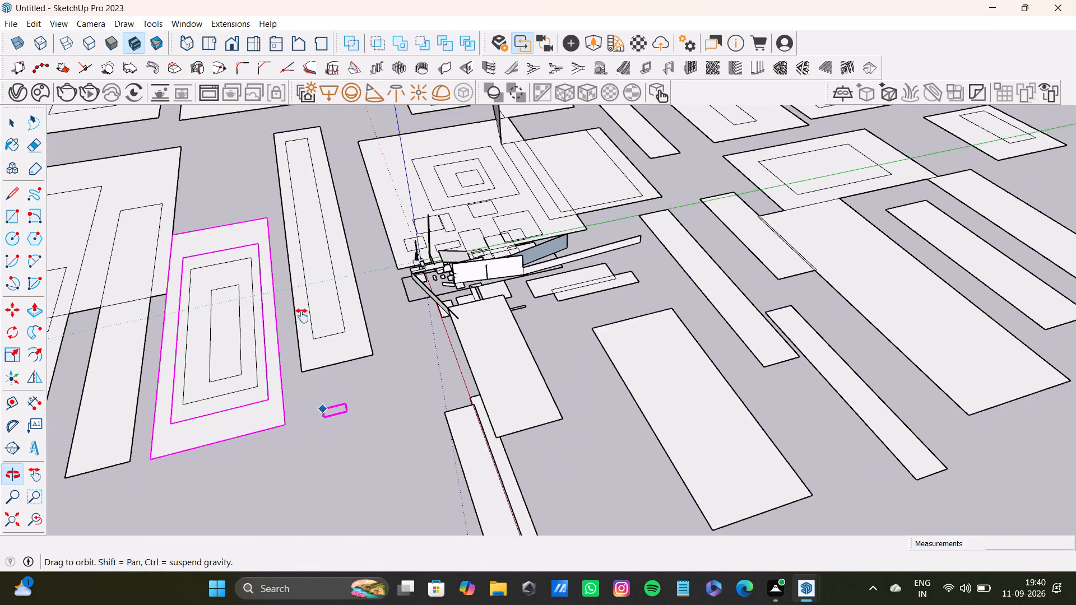
pyautogui.keyDown('shift'); pyautogui.moveTo(302, 316); pyautogui.dragTo(302, 318, button='middle'); pyautogui.keyUp('shift')
pyautogui.scroll(2, 529, 362)
pyautogui.click(613, 255)
pyautogui.click(785, 401)
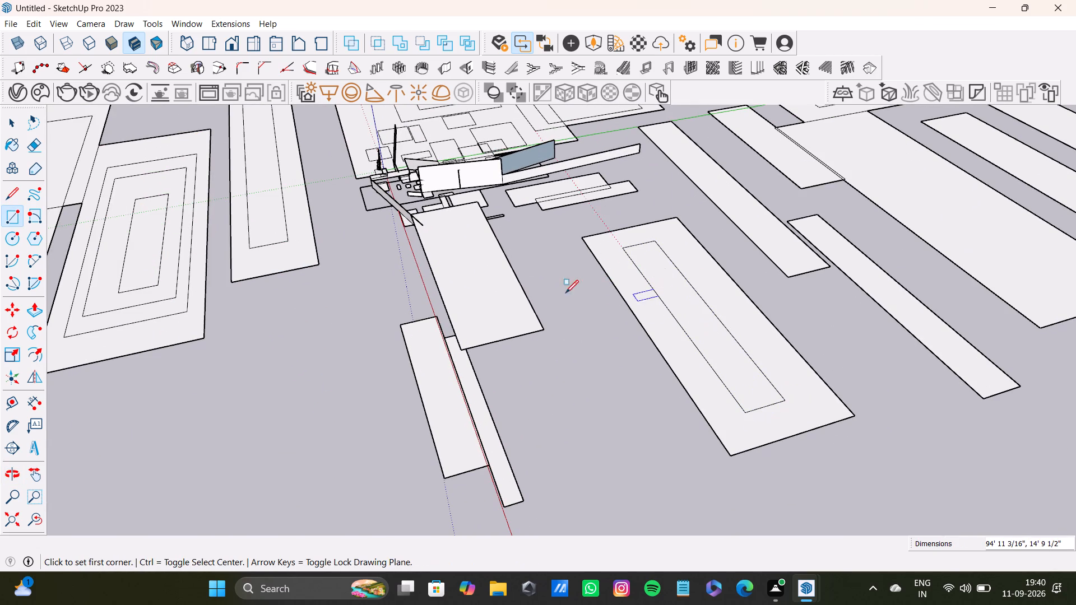
# Draw a large flat rectangle about 226' 5" by 81' 8" from the narrow face by the red axis across the long strips.
pyautogui.click(415, 336)
pyautogui.click(457, 454)
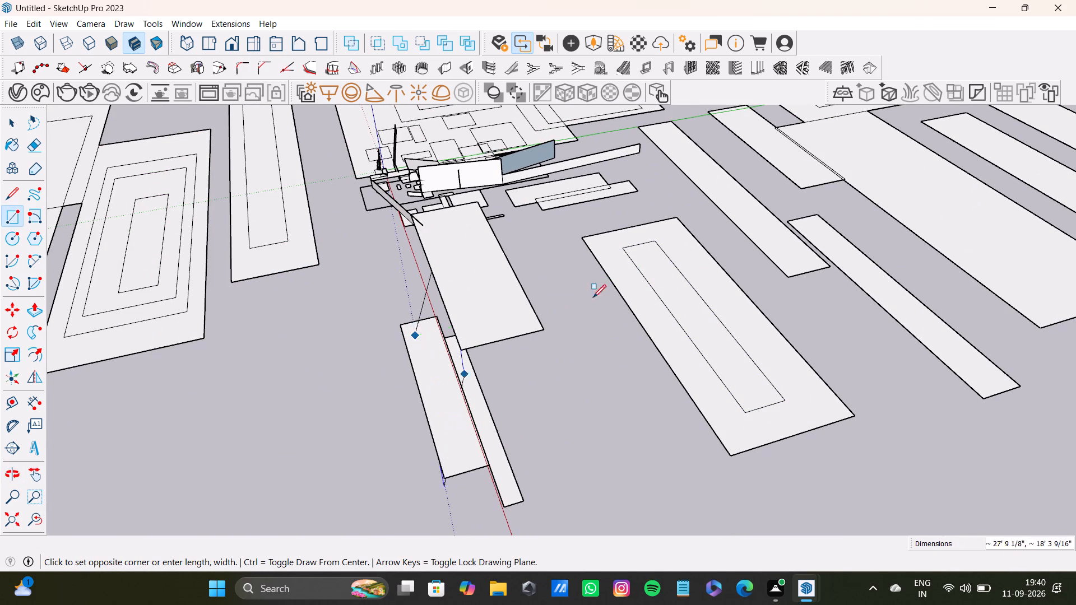
pyautogui.moveTo(710, 254); pyautogui.dragTo(493, 472, button='middle')
pyautogui.scroll(1, 569, 401)
pyautogui.click(652, 296)
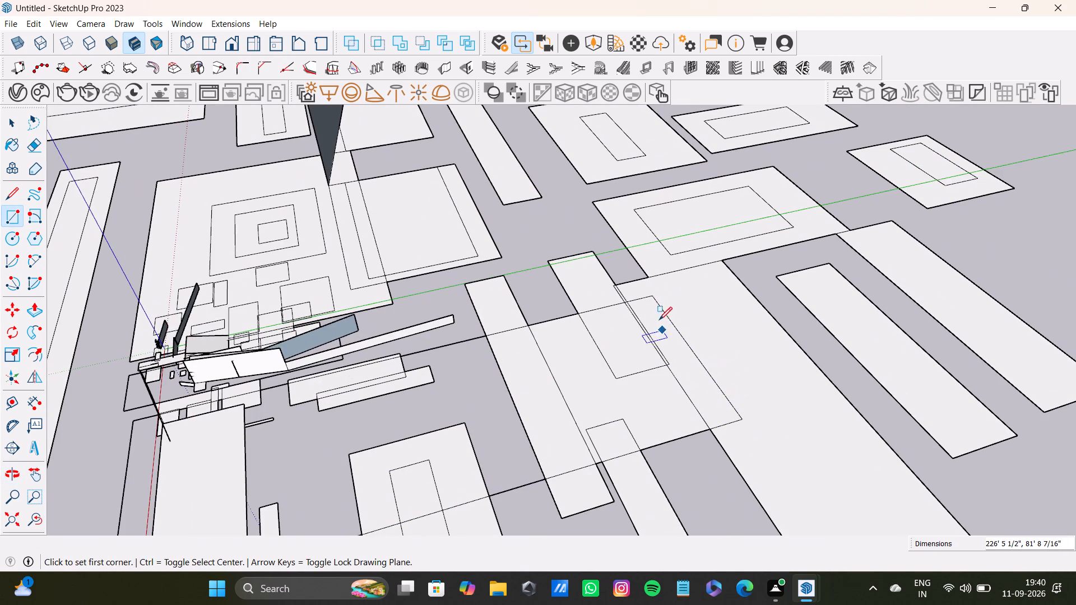
# Draw a slim inset rectangle inside each of the three long parallel faces near the green axis.
pyautogui.click(670, 309)
pyautogui.click(899, 523)
pyautogui.keyDown('shift'); pyautogui.moveTo(892, 505); pyautogui.dragTo(649, 330, button='middle'); pyautogui.keyUp('shift')
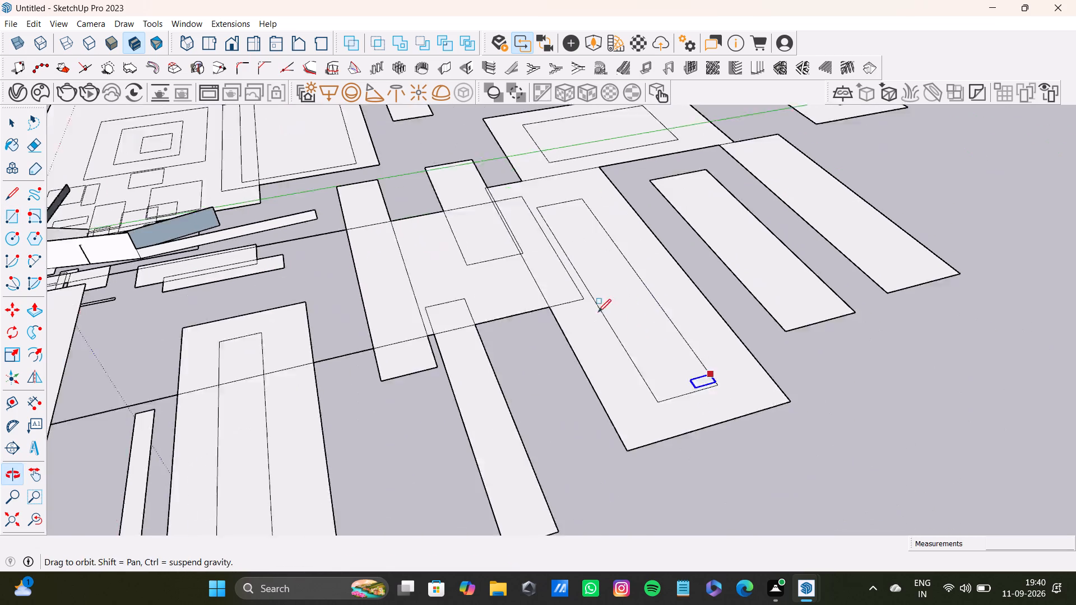
pyautogui.scroll(1, 500, 295)
pyautogui.moveTo(555, 269); pyautogui.dragTo(486, 449, button='middle')
pyautogui.scroll(2, 577, 374)
pyautogui.click(607, 292)
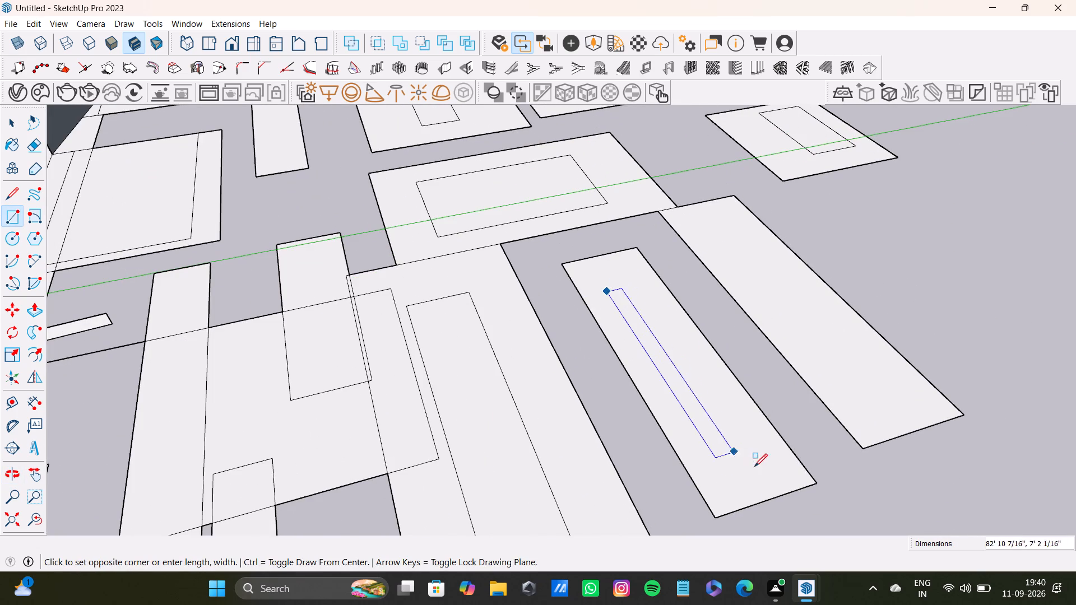
pyautogui.click(763, 476)
pyautogui.click(703, 217)
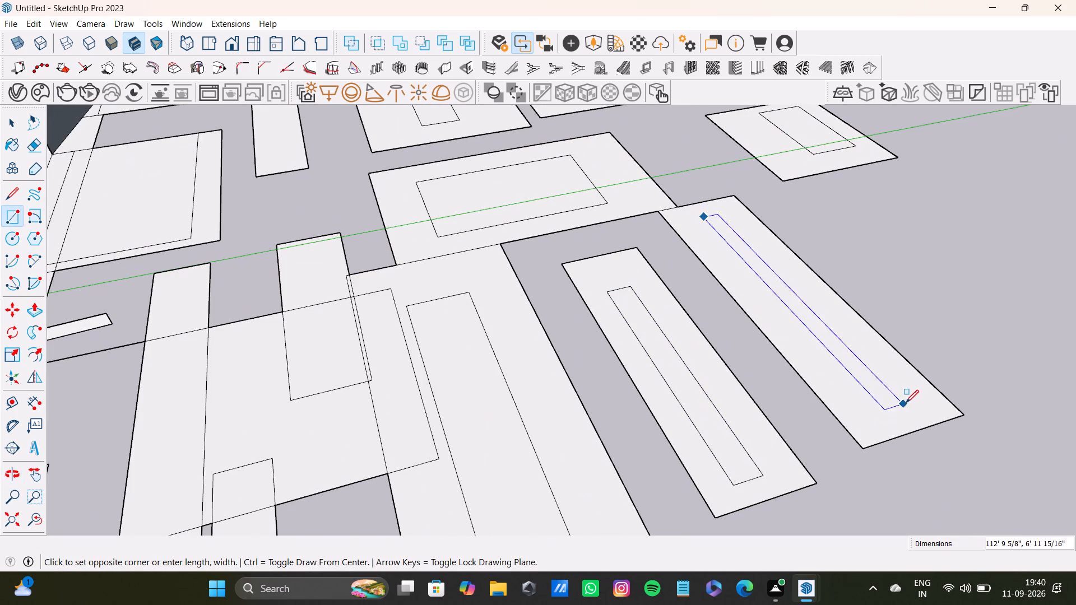
pyautogui.click(908, 401)
# Draw two slim rectangles within the large overlapping rectangle, one between the strips and one along the neighbouring narrow strip.
pyautogui.scroll(-4, 568, 277)
pyautogui.keyDown('shift'); pyautogui.moveTo(513, 269); pyautogui.dragTo(595, 302, button='middle'); pyautogui.keyUp('shift')
pyautogui.scroll(5, 540, 343)
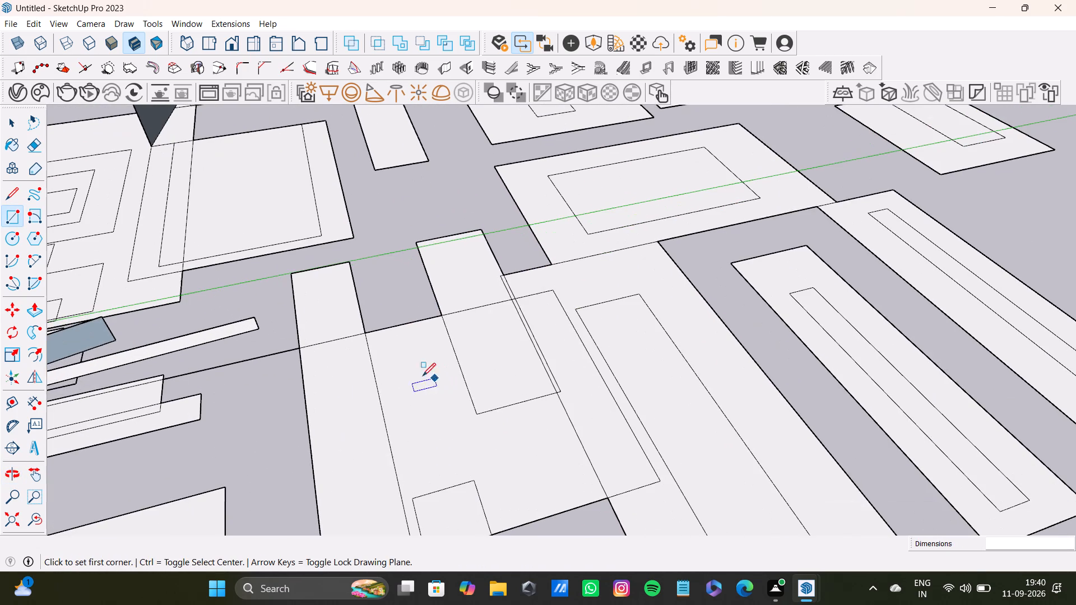
pyautogui.click(414, 359)
pyautogui.click(486, 456)
pyautogui.moveTo(319, 319); pyautogui.dragTo(322, 326)
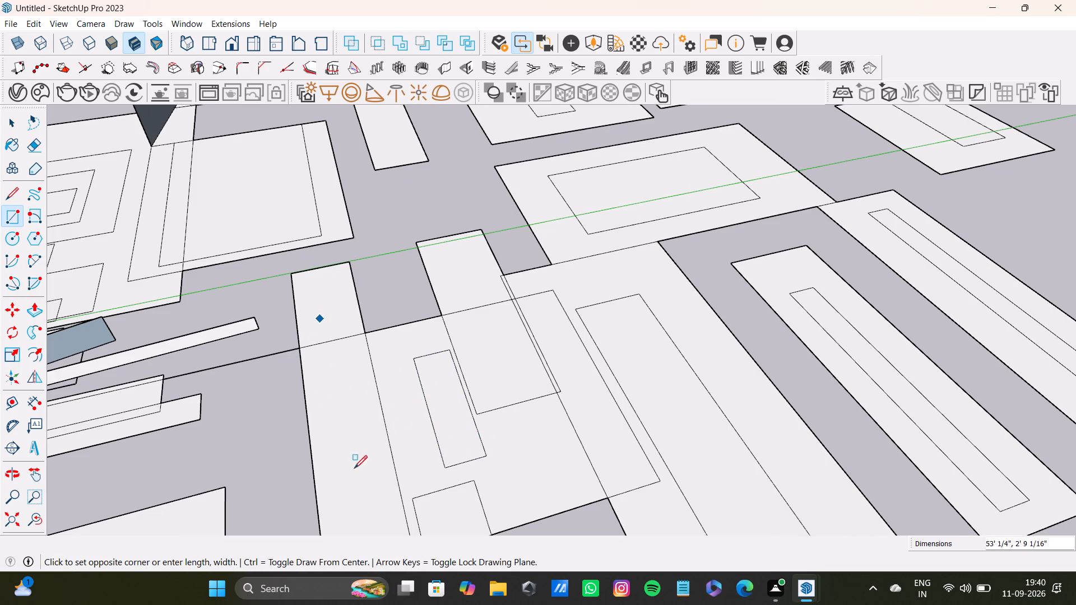
pyautogui.click(383, 493)
# Draw a slim inset rectangle about 176' 10" by 10' 7" inside the long narrow face in the far row.
pyautogui.scroll(-7, 330, 455)
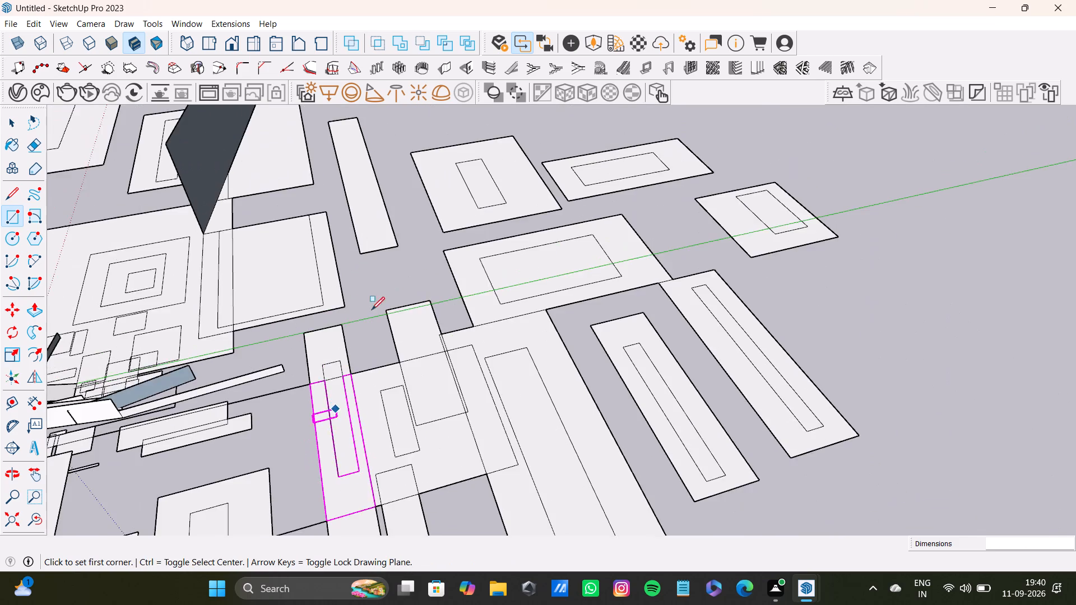
pyautogui.scroll(-3, 372, 310)
pyautogui.keyDown('shift'); pyautogui.moveTo(385, 285); pyautogui.dragTo(446, 445, button='middle'); pyautogui.keyUp('shift')
pyautogui.keyDown('shift'); pyautogui.scroll(-1, 446, 446); pyautogui.keyUp('shift')
pyautogui.keyDown('shift'); pyautogui.scroll(8, 410, 348); pyautogui.keyUp('shift')
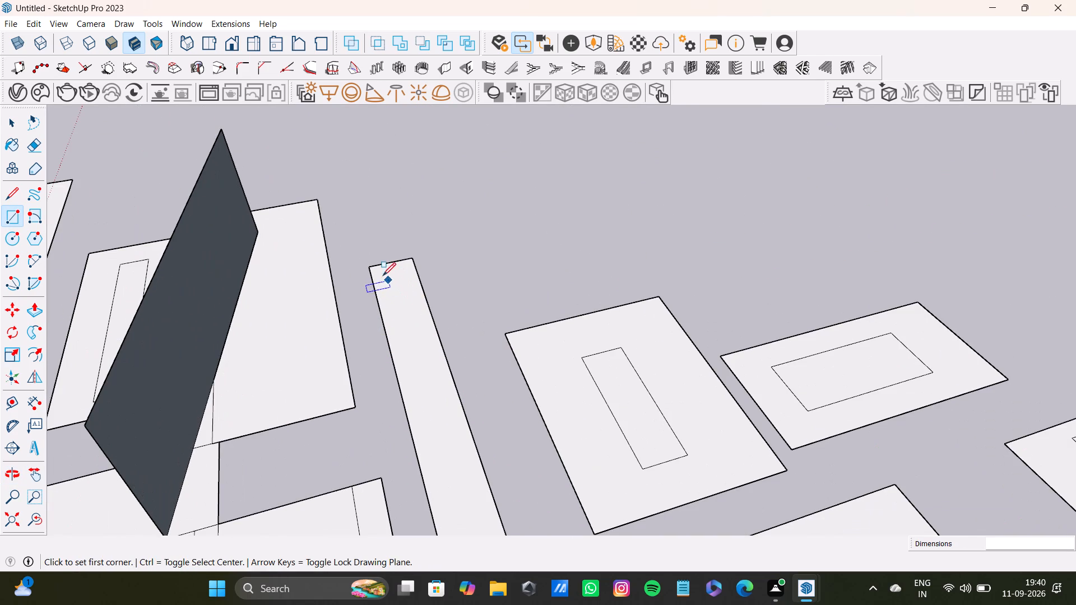
pyautogui.click(383, 276)
pyautogui.moveTo(474, 523); pyautogui.dragTo(454, 361, button='middle')
pyautogui.click(475, 397)
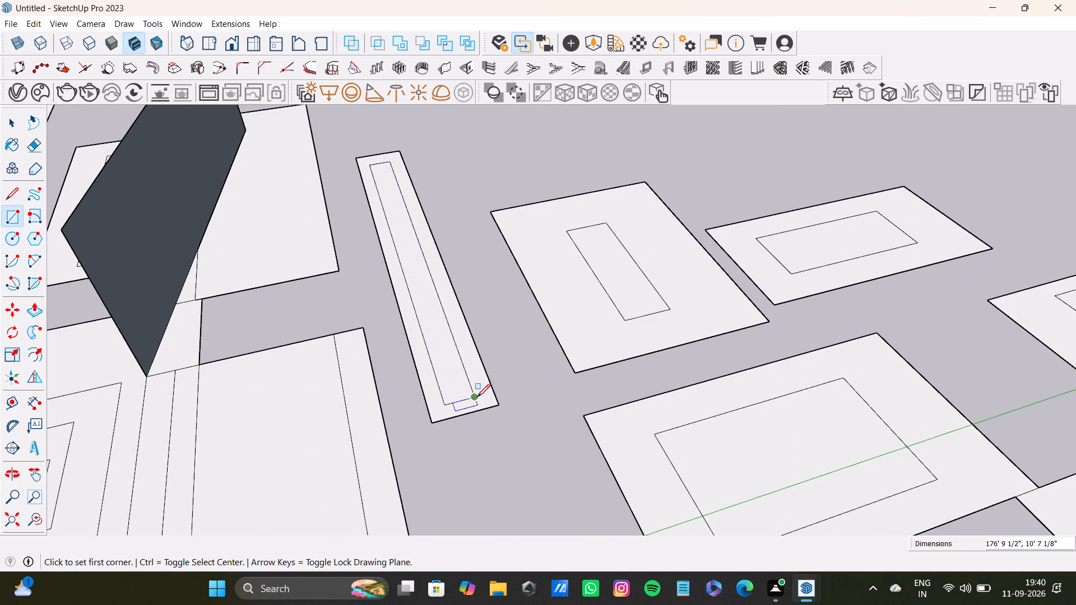
# Draw three nested rectangles inside the existing inset on the face adjoining the large central face.
pyautogui.scroll(-3, 440, 390)
pyautogui.moveTo(448, 384); pyautogui.dragTo(500, 334, button='middle')
pyautogui.scroll(2, 360, 378)
pyautogui.moveTo(302, 364); pyautogui.dragTo(308, 363)
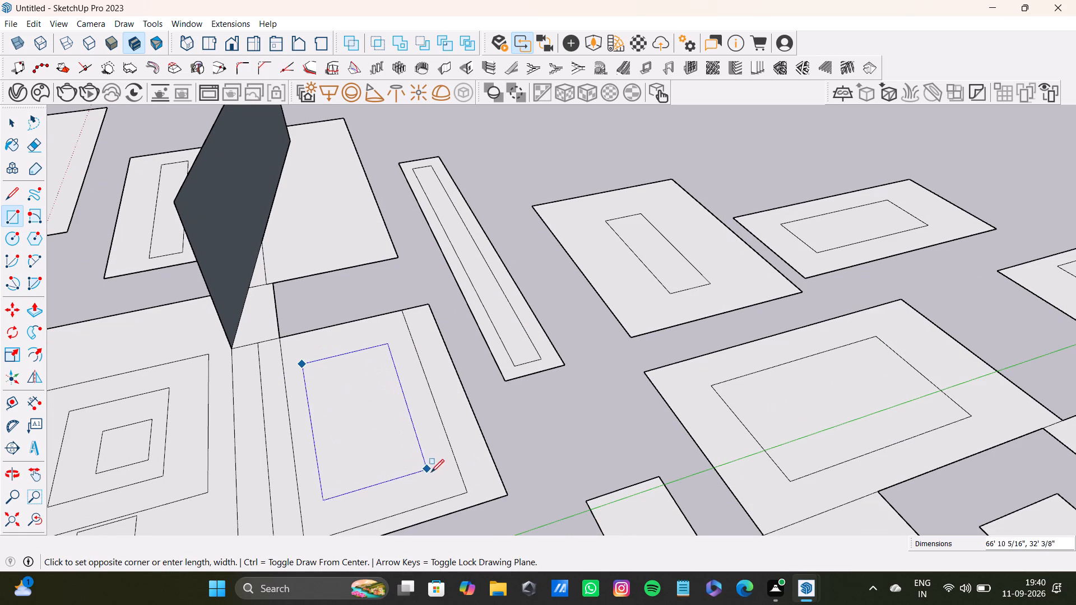
pyautogui.click(431, 473)
pyautogui.click(328, 379)
pyautogui.click(403, 460)
pyautogui.click(344, 400)
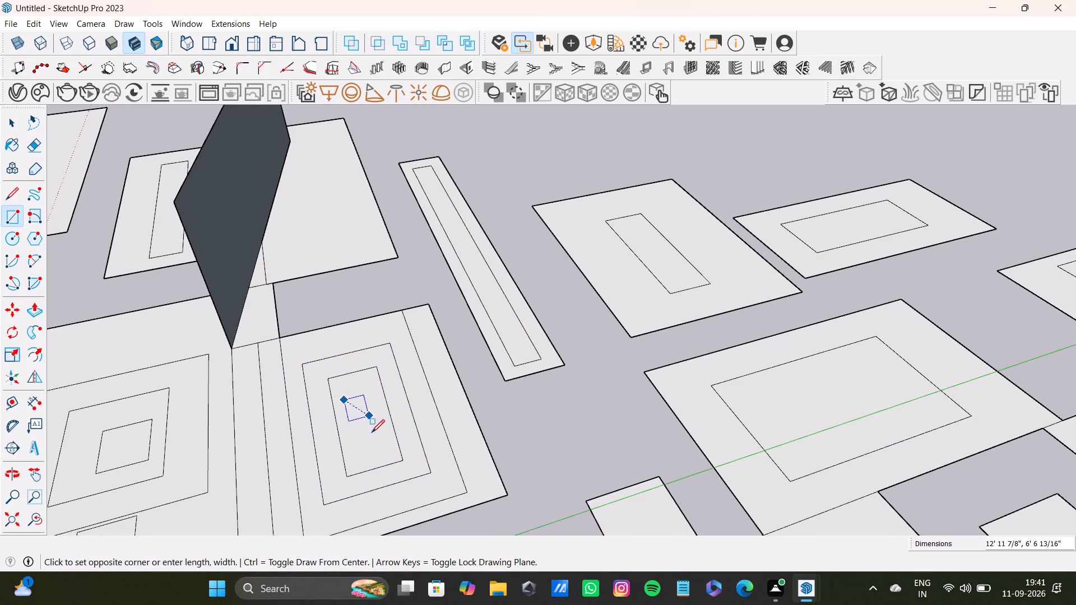
pyautogui.click(374, 445)
# Draw a smaller rectangle inside the existing inset on the wide face crossed by the green axis.
pyautogui.scroll(-3, 379, 447)
pyautogui.keyDown('shift'); pyautogui.middleClick(377, 436); pyautogui.keyUp('shift')
pyautogui.keyDown('shift'); pyautogui.click(688, 408); pyautogui.keyUp('shift')
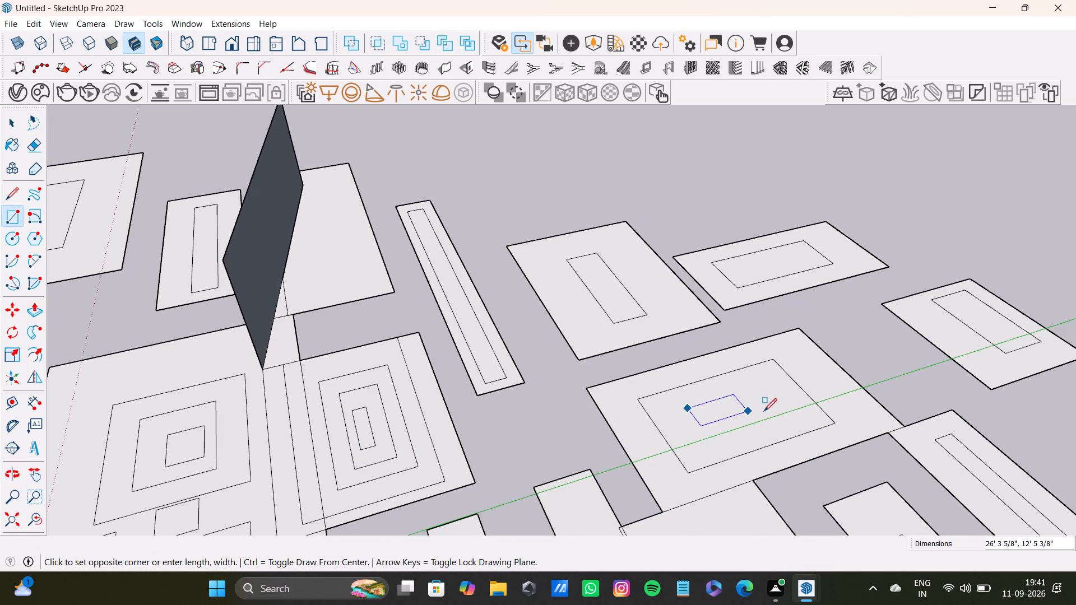
pyautogui.click(794, 423)
# Draw a larger rectangle around the existing inset on two neighbouring far-row faces, the second about 75' 8" by 50' 8".
pyautogui.keyDown('shift'); pyautogui.moveTo(711, 389); pyautogui.dragTo(563, 497, button='middle'); pyautogui.keyUp('shift')
pyautogui.scroll(2, 466, 392)
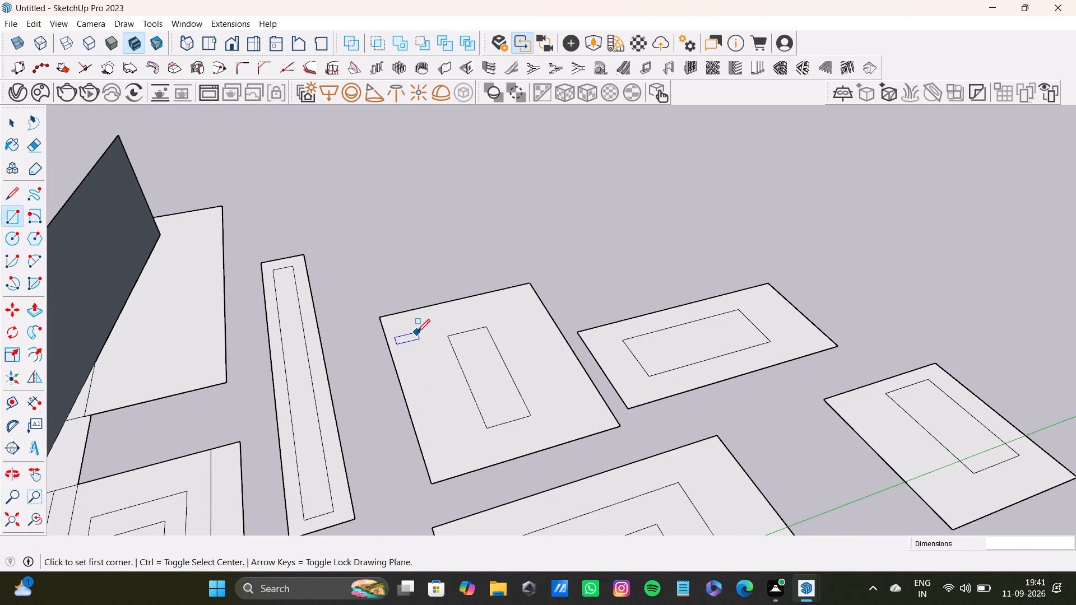
pyautogui.click(417, 332)
pyautogui.click(572, 435)
pyautogui.moveTo(597, 327); pyautogui.dragTo(616, 329)
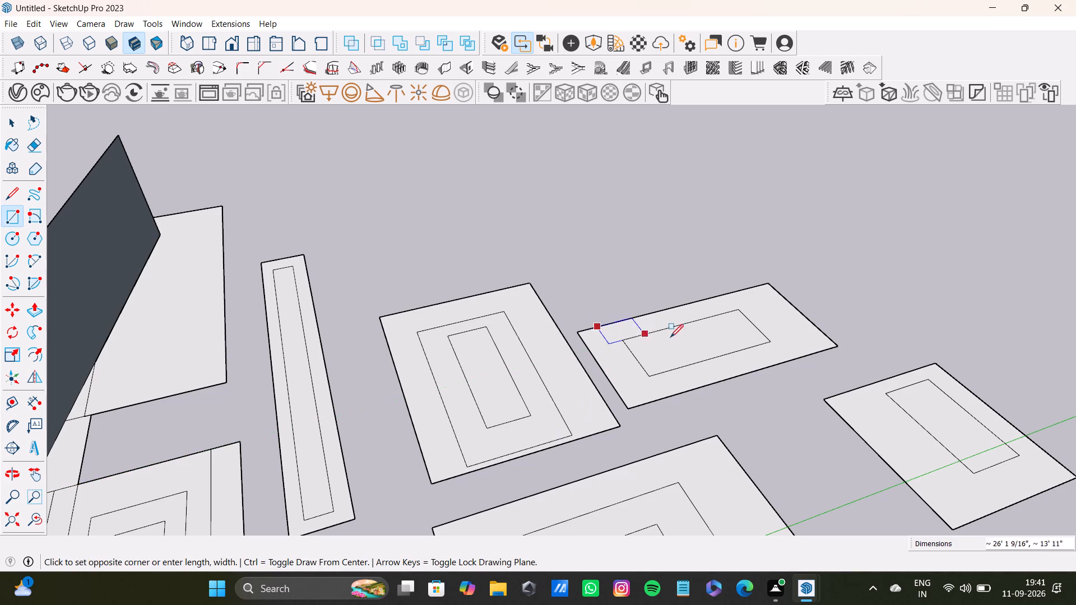
pyautogui.click(786, 352)
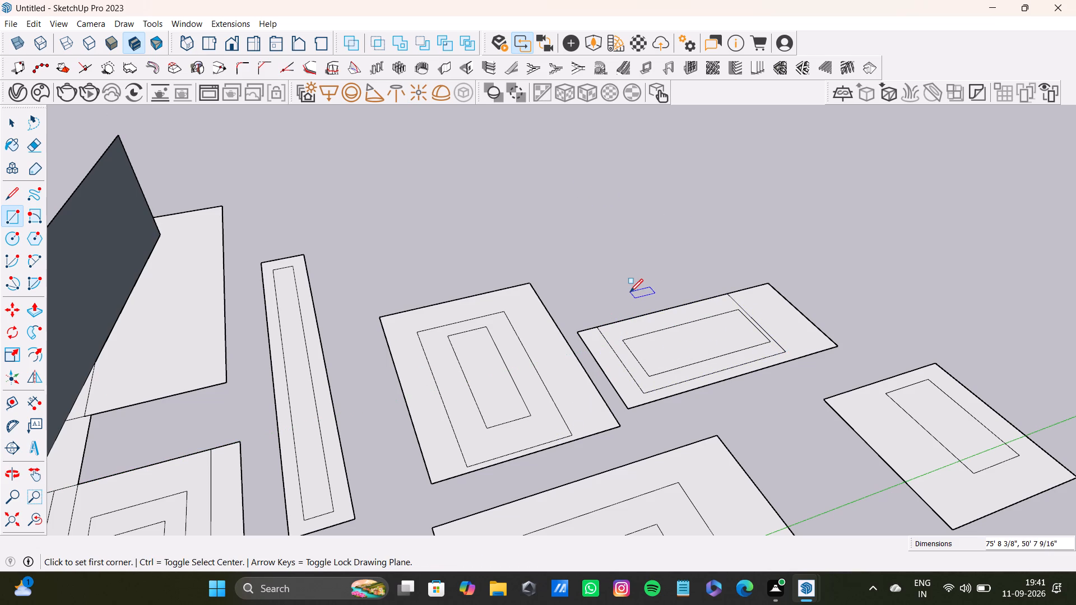
# Draw a flat rectangle about 155' by 118' behind the far row, with an inset about 114' 3" by 75' 11" inside it.
pyautogui.click(388, 183)
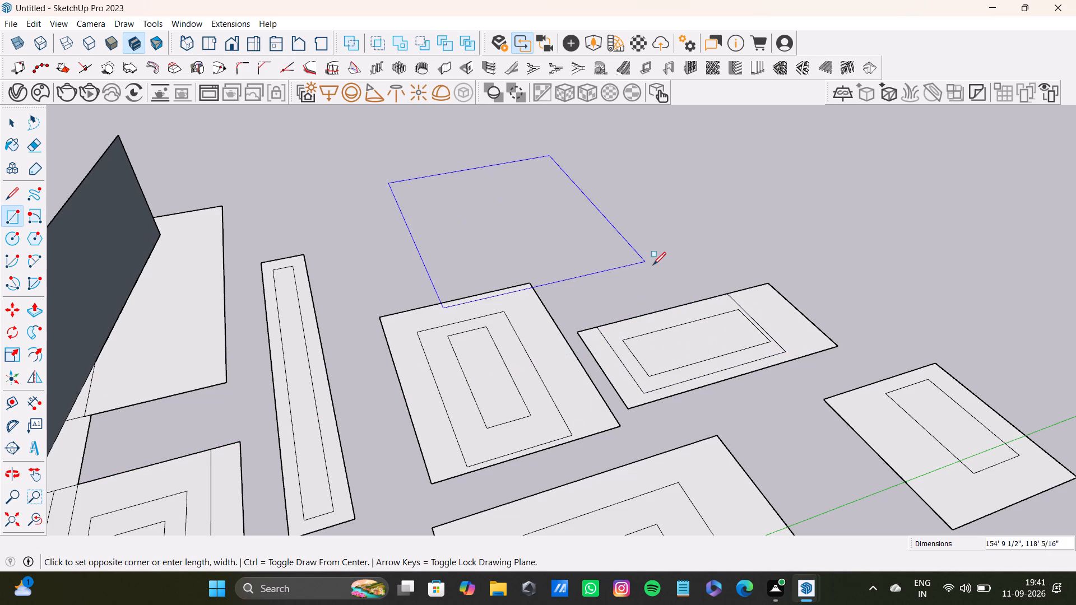
pyautogui.click(653, 265)
pyautogui.click(432, 195)
pyautogui.click(614, 262)
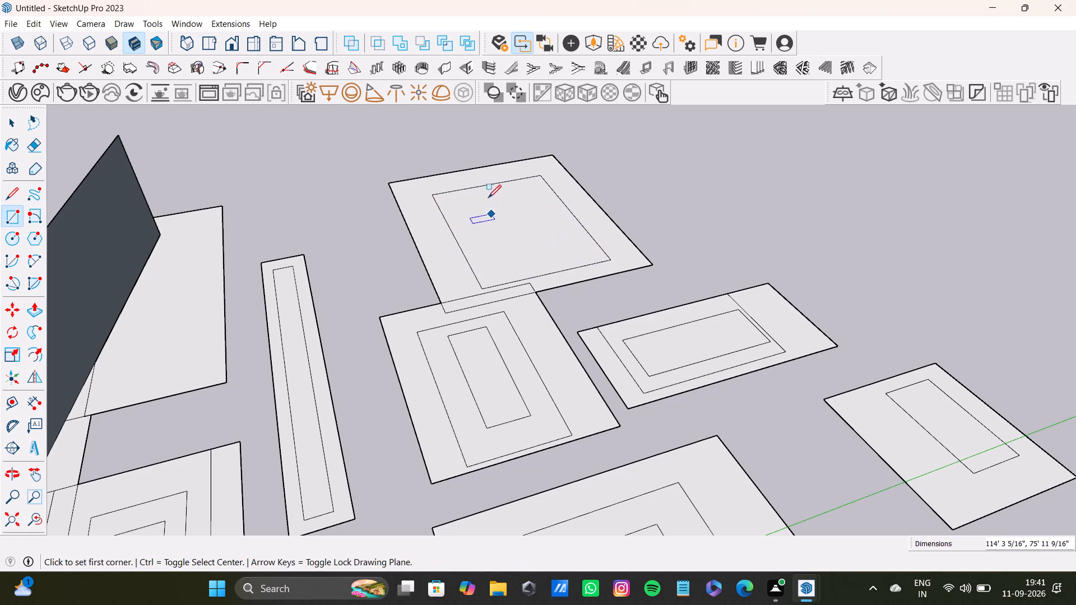
# Divide the new inset with an inner rectangle and add a slim rectangle in each of its three sections, one about 84' 9" by 7' 6".
pyautogui.click(474, 192)
pyautogui.click(579, 258)
pyautogui.moveTo(494, 192); pyautogui.dragTo(503, 194)
pyautogui.click(547, 252)
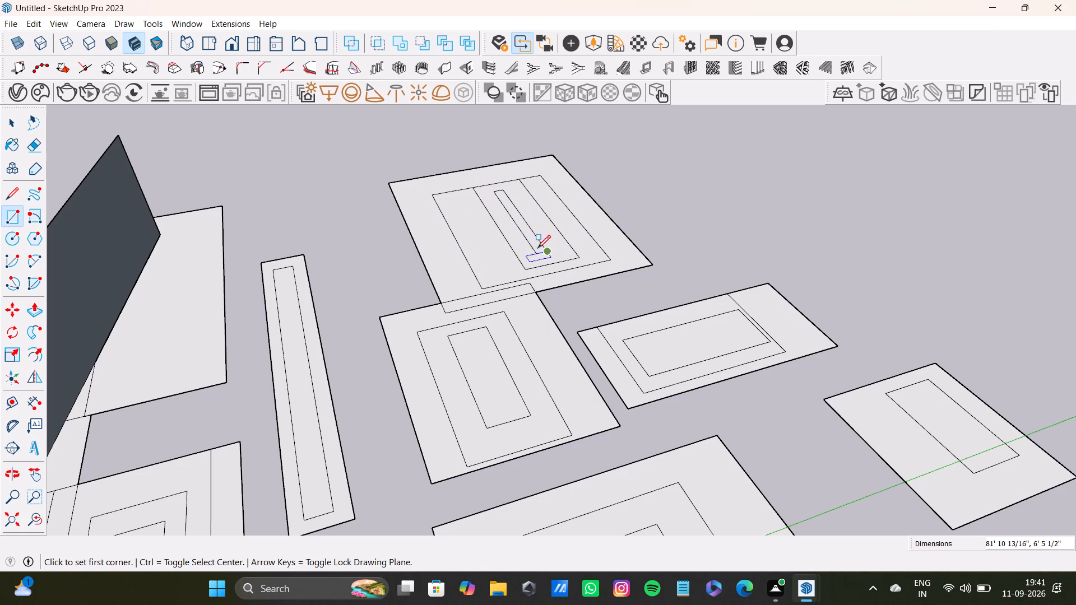
pyautogui.click(461, 202)
pyautogui.click(514, 268)
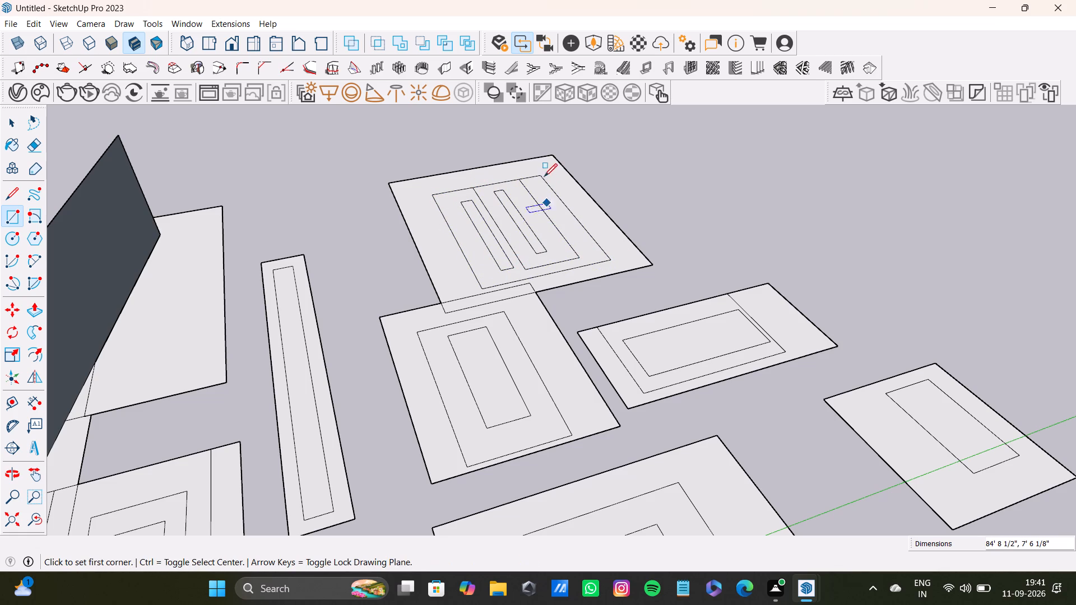
pyautogui.click(536, 188)
pyautogui.click(591, 254)
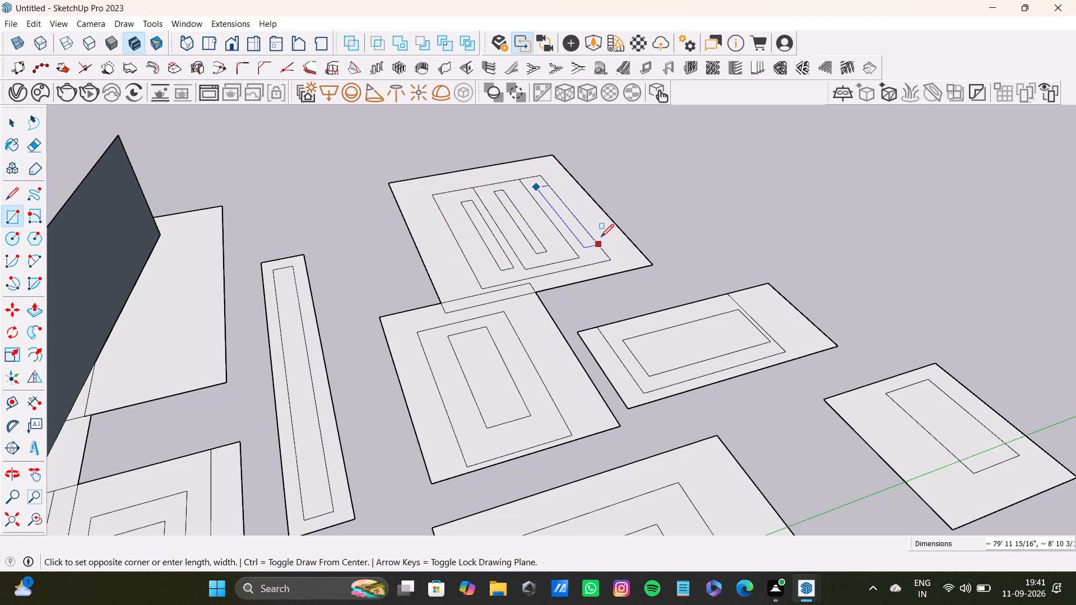
pyautogui.scroll(8, 533, 218)
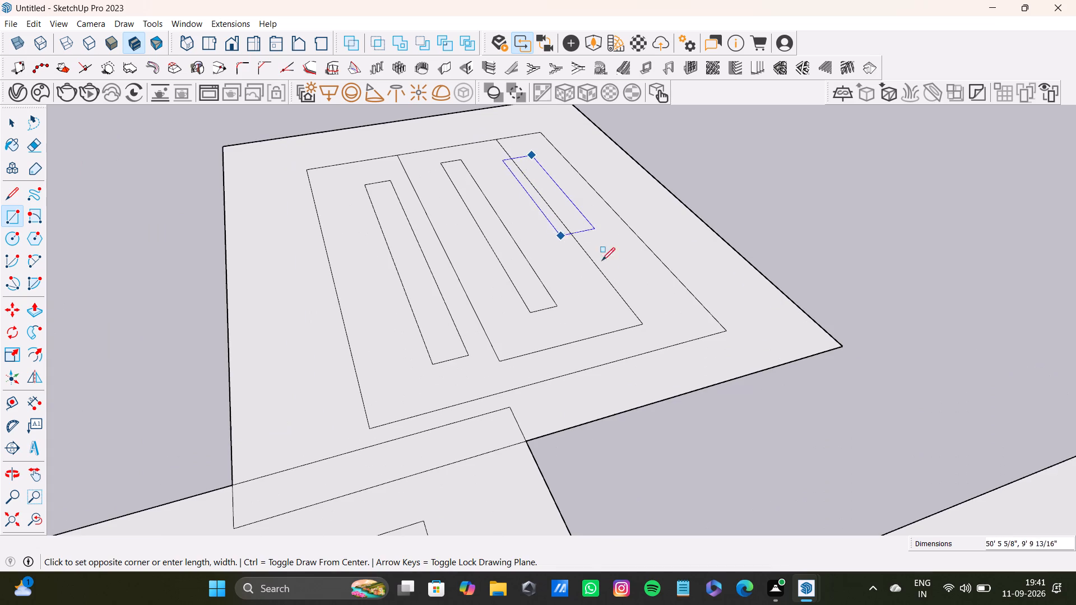
pyautogui.click(653, 315)
# Draw a long narrow rectangle about 125' 4" by 13' in the margin beside the divided inset.
pyautogui.click(252, 160)
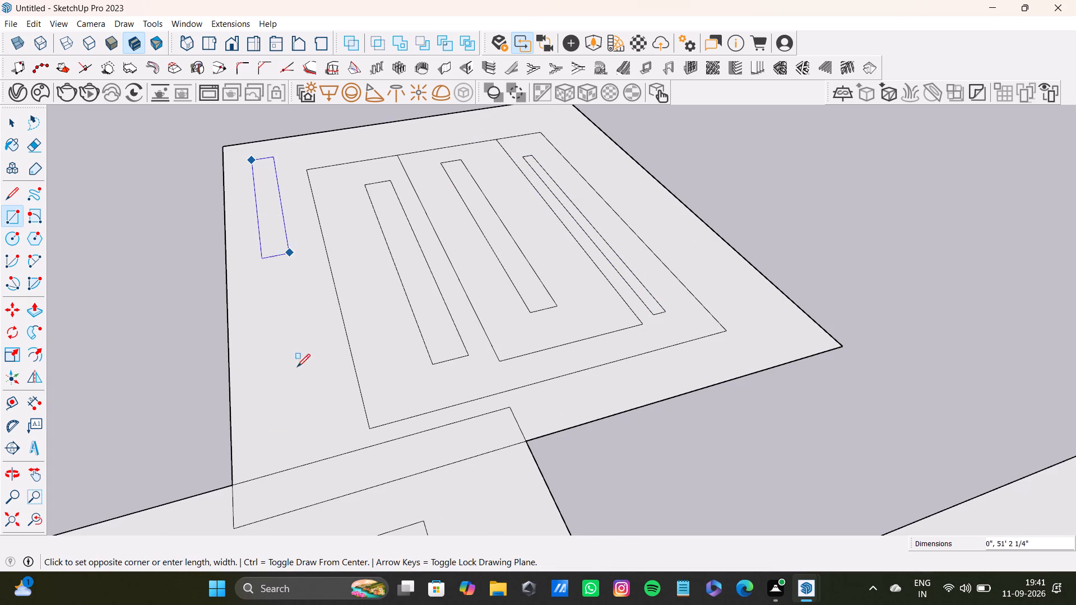
pyautogui.click(333, 430)
pyautogui.moveTo(242, 161); pyautogui.dragTo(251, 168)
pyautogui.click(338, 450)
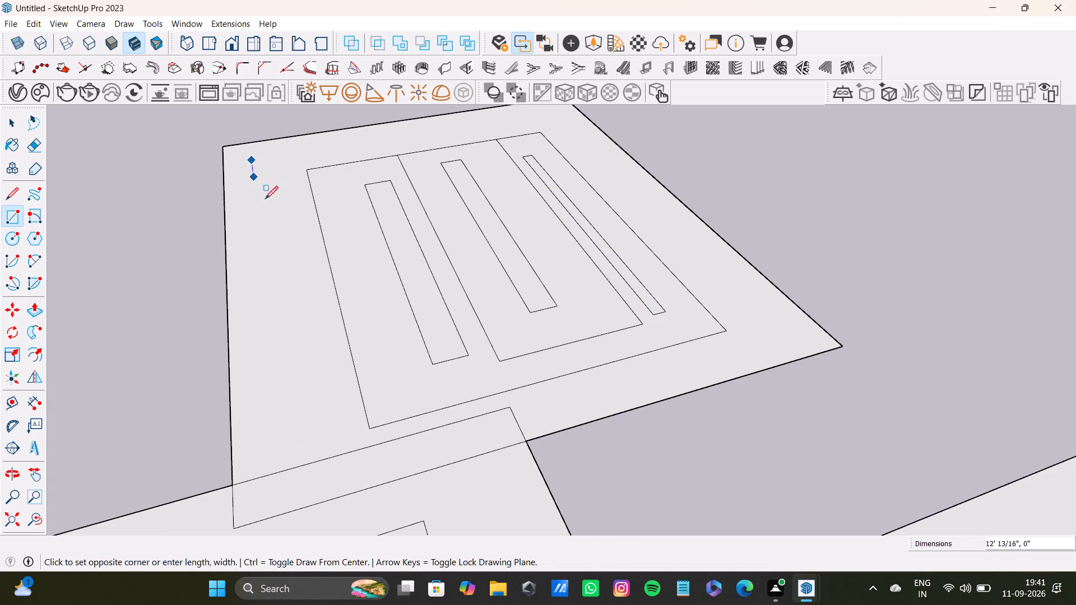
pyautogui.click(355, 424)
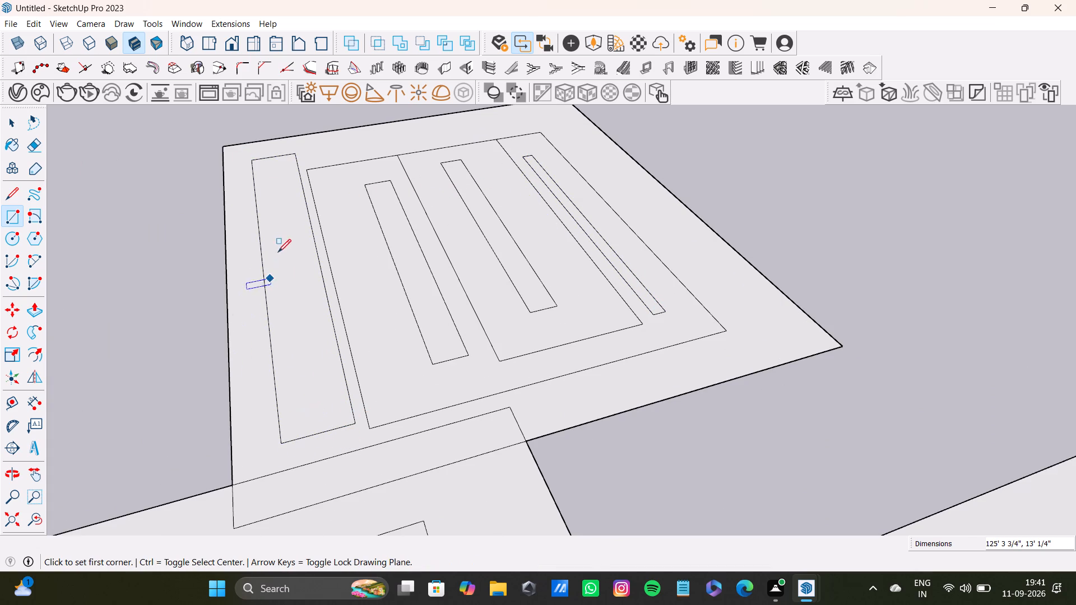
# Nest two progressively smaller slim rectangles inside the new margin rectangle, the first about 94' 3" by 7' 10", both meeting its long side nearest the inset.
pyautogui.click(275, 197)
pyautogui.click(333, 413)
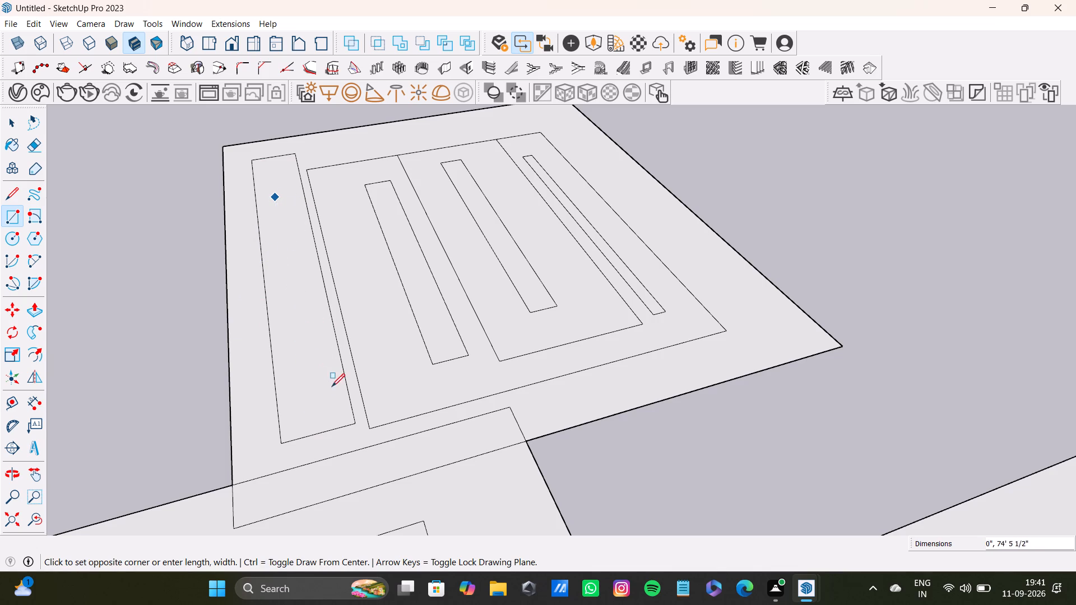
pyautogui.click(350, 413)
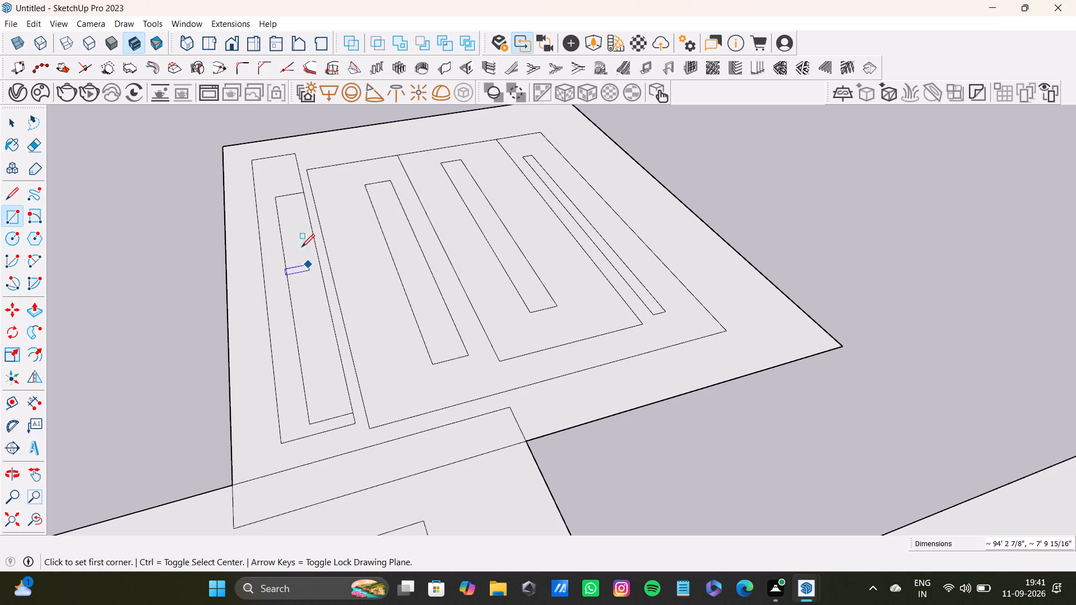
pyautogui.moveTo(287, 224); pyautogui.dragTo(332, 403)
pyautogui.click(332, 394)
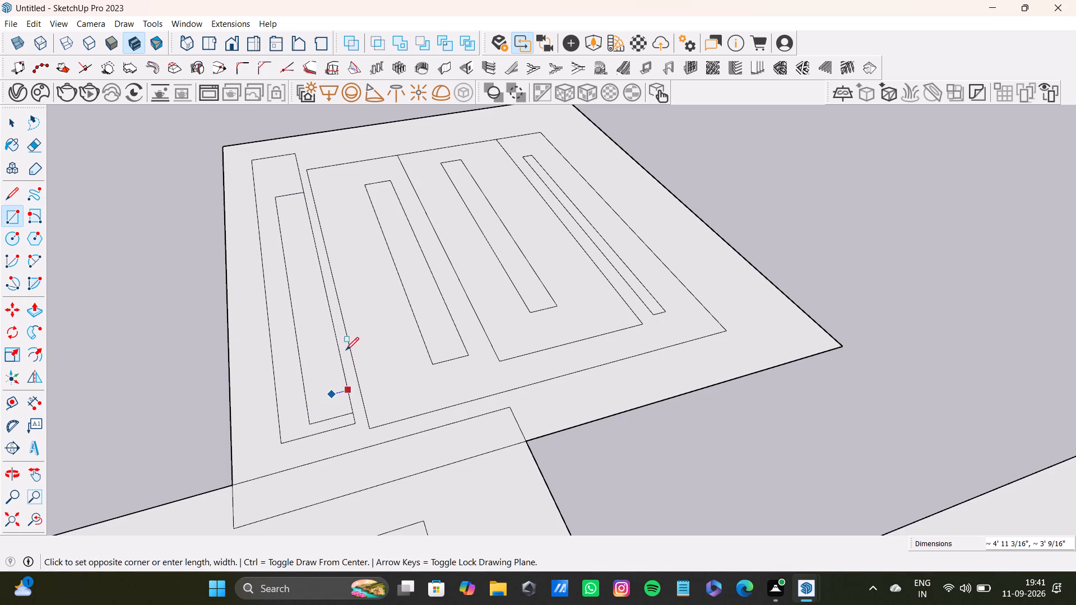
pyautogui.click(307, 217)
# Draw a rectangle from the midpoint of the first section's slim rectangle across the other sections and past the large face's outer edge.
pyautogui.moveTo(423, 256); pyautogui.dragTo(428, 272)
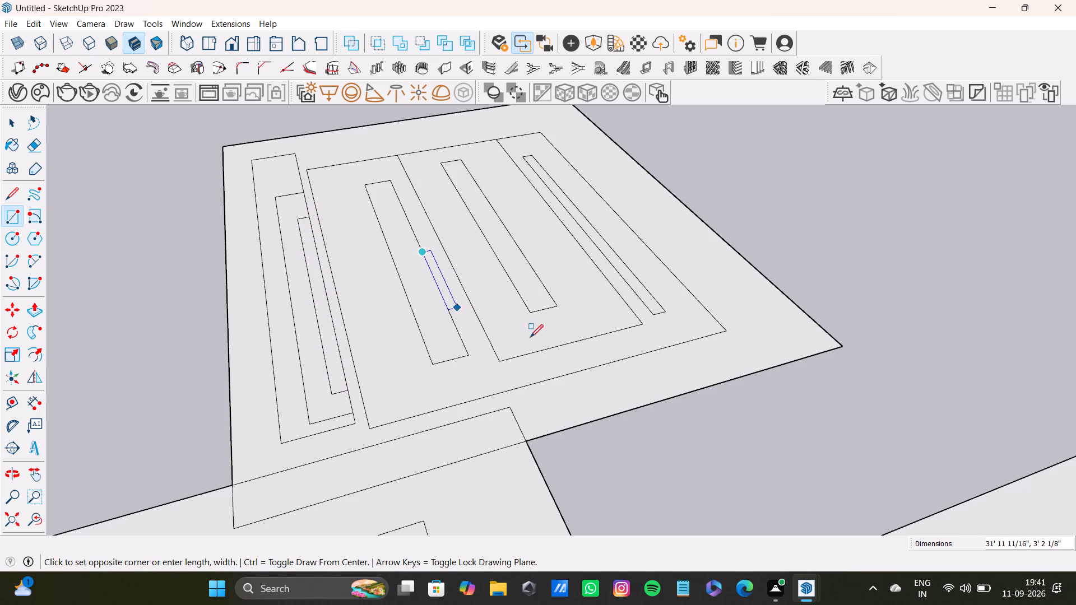
pyautogui.click(901, 302)
# Draw a large flat rectangle beyond the projecting rectangle, overlapping the neighbouring face's corner, with an inset and a slim rectangle about 56' by 6' 2" inside.
pyautogui.scroll(-4, 780, 320)
pyautogui.keyDown('shift'); pyautogui.moveTo(720, 315); pyautogui.dragTo(291, 311, button='middle'); pyautogui.keyUp('shift')
pyautogui.moveTo(414, 184); pyautogui.dragTo(455, 209)
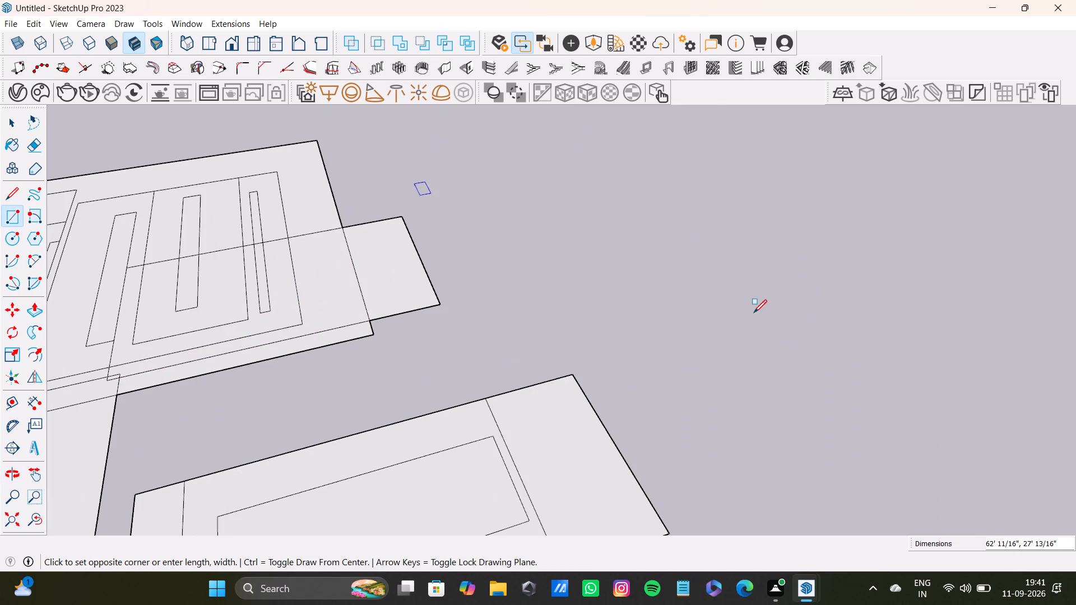
pyautogui.click(836, 357)
pyautogui.click(552, 219)
pyautogui.click(752, 336)
pyautogui.moveTo(615, 236); pyautogui.dragTo(634, 257)
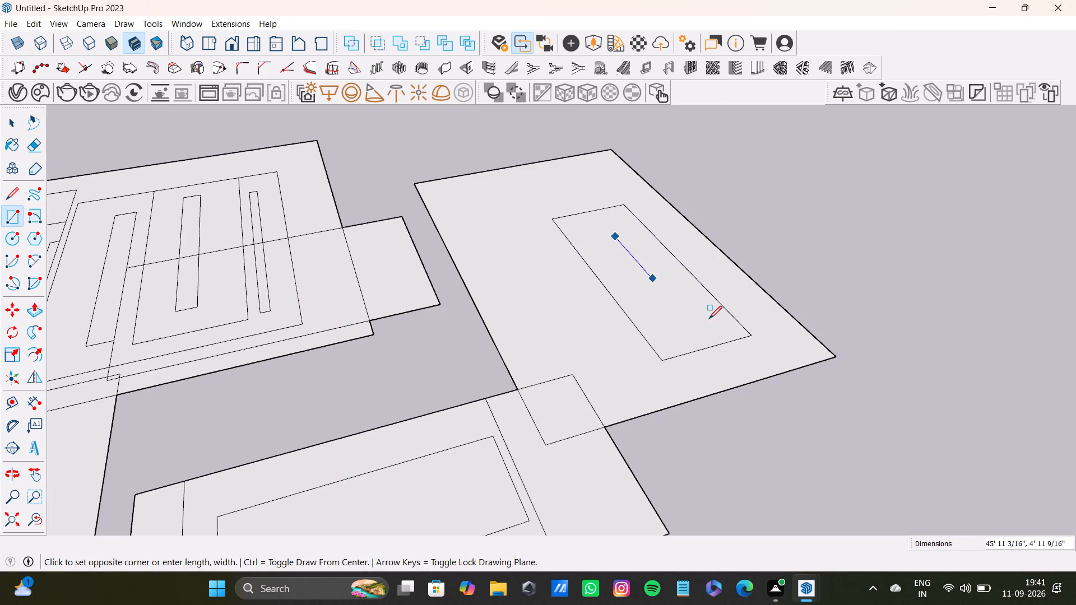
pyautogui.click(709, 319)
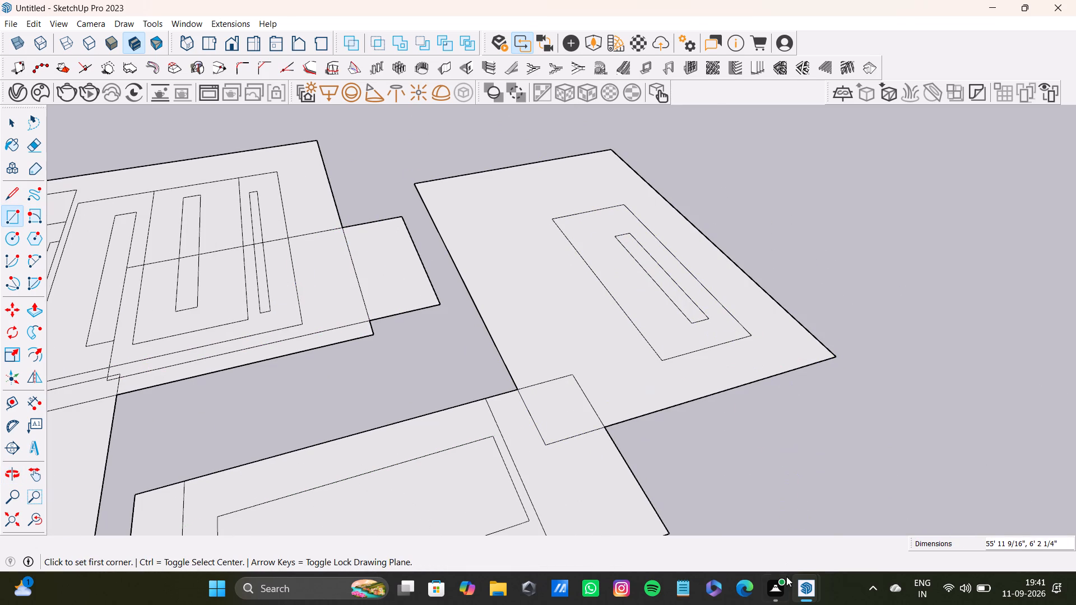
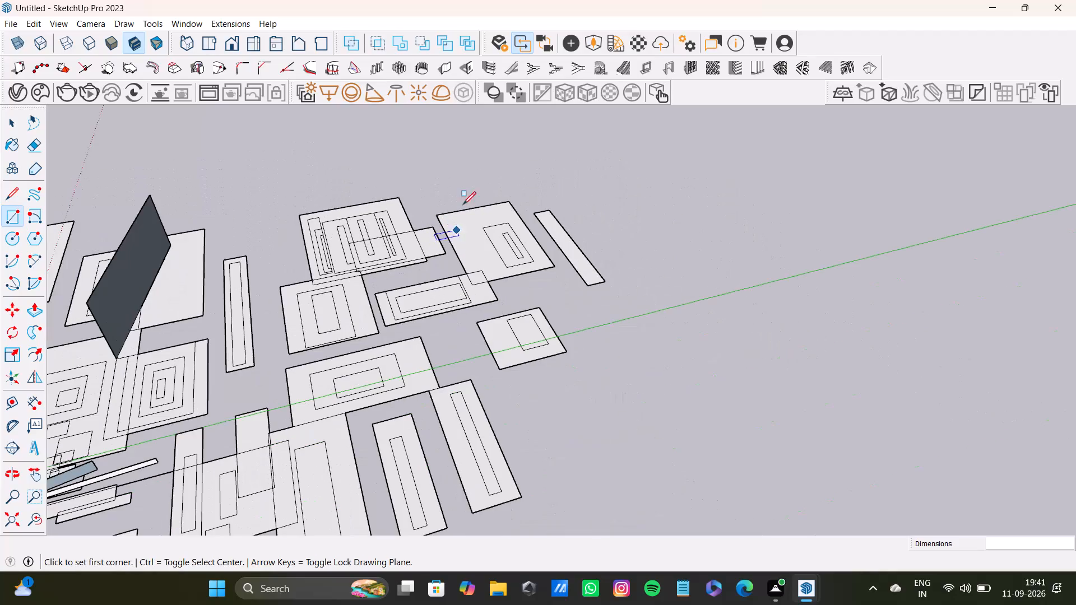
# Draw three large overlapping flat rectangles across the groups of nested rectangles, the second about 582' 9" by 207'.
pyautogui.moveTo(434, 151); pyautogui.dragTo(458, 155)
pyautogui.click(739, 328)
pyautogui.moveTo(321, 146); pyautogui.dragTo(381, 192)
pyautogui.click(636, 363)
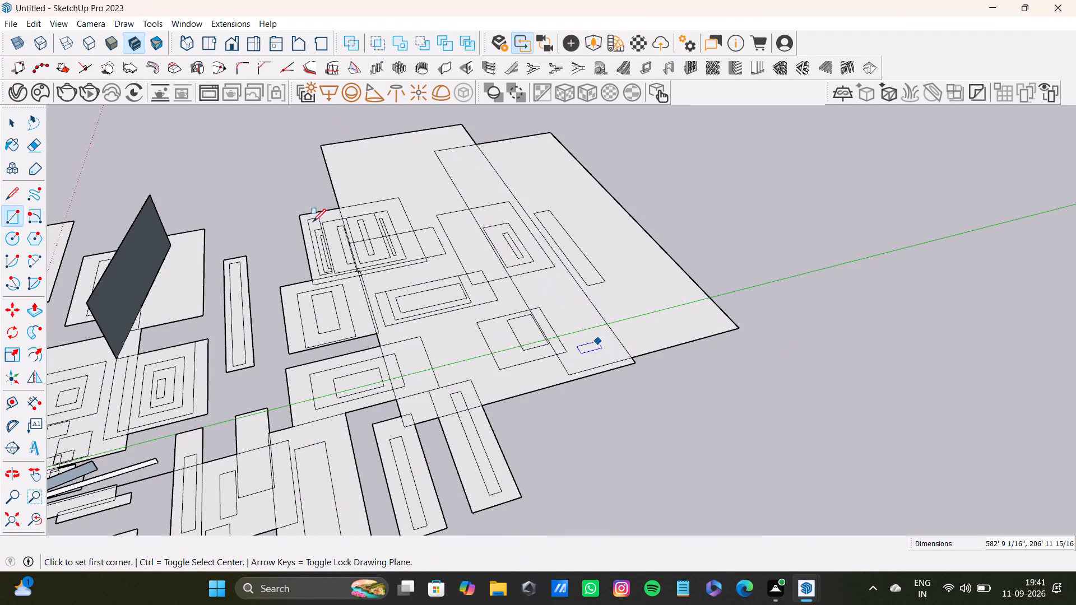
pyautogui.moveTo(167, 159); pyautogui.dragTo(246, 190)
pyautogui.click(565, 371)
# Draw a long flat strip over the smaller rectangles, a narrow strip crossing its end, and a rectangle about 1431' 9" by 296' 8" enclosing the first.
pyautogui.moveTo(657, 274); pyautogui.dragTo(379, 292, button='middle')
pyautogui.scroll(-2, 461, 309)
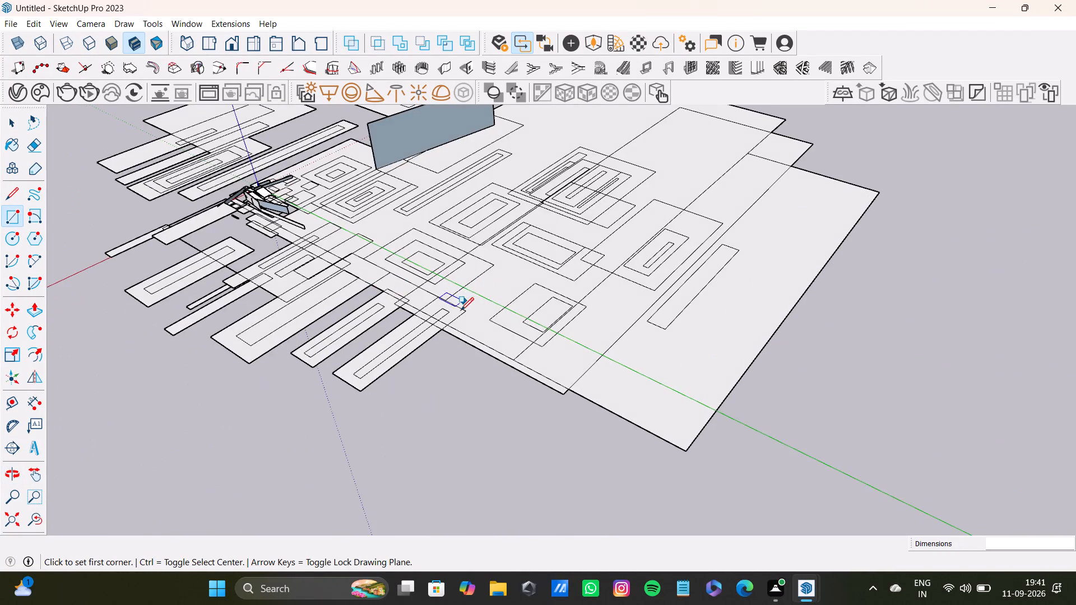
pyautogui.scroll(-6, 461, 310)
pyautogui.moveTo(188, 201); pyautogui.dragTo(211, 217)
pyautogui.click(629, 476)
pyautogui.click(713, 269)
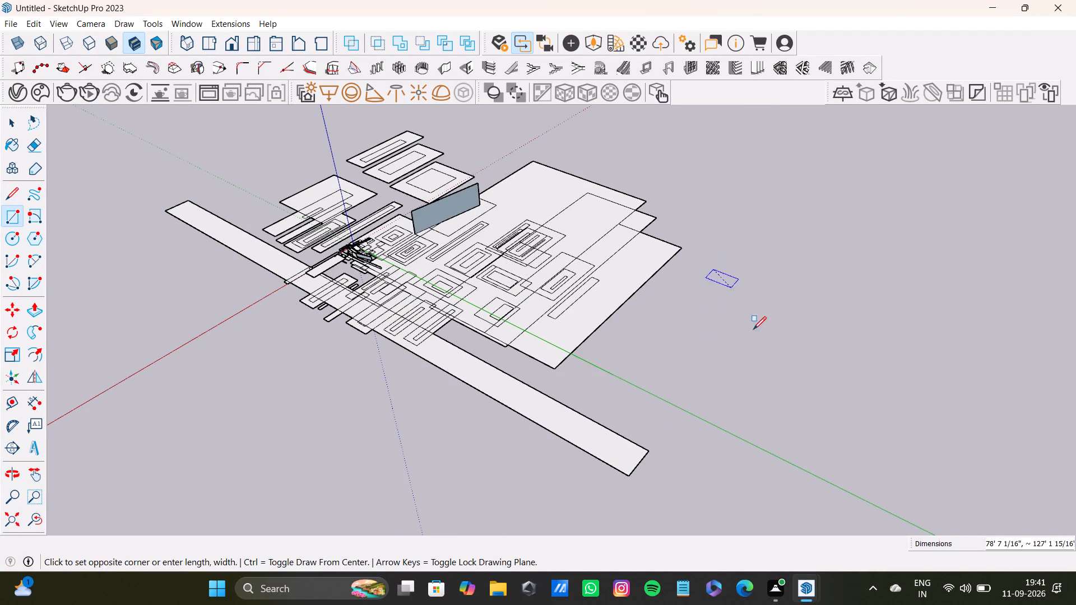
pyautogui.click(555, 455)
pyautogui.moveTo(100, 232); pyautogui.dragTo(132, 249)
pyautogui.click(683, 438)
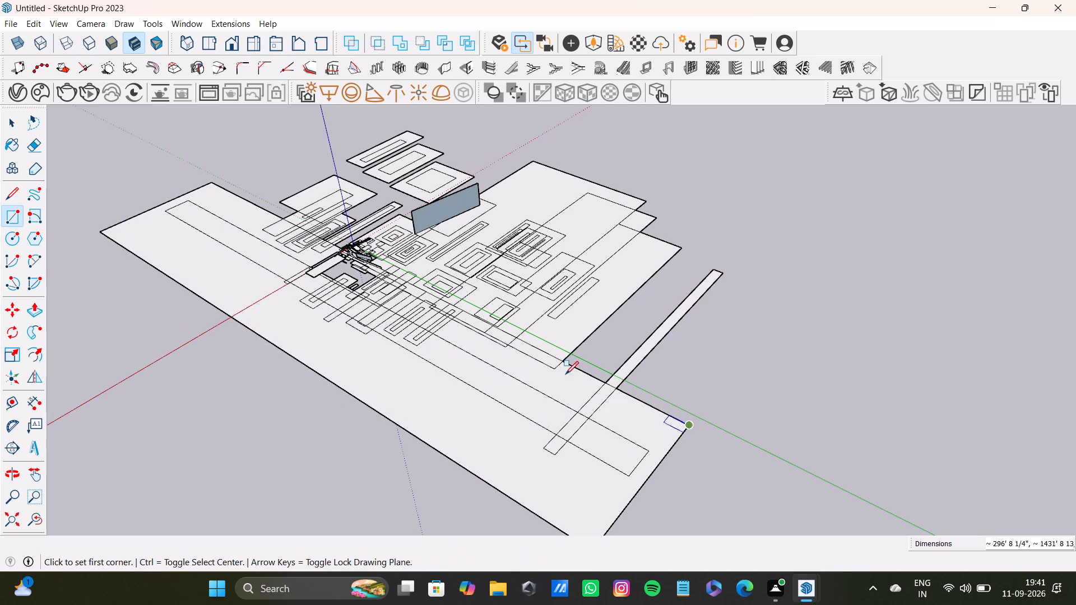
# Draw three long flat strips beyond the large faces, the last about 624' 10" by 140' 5", and a rectangle about 719' 4" by 274' 10" overlapping the nearest.
pyautogui.moveTo(695, 182); pyautogui.dragTo(709, 180)
pyautogui.click(1075, 360)
pyautogui.moveTo(695, 356); pyautogui.dragTo(702, 355)
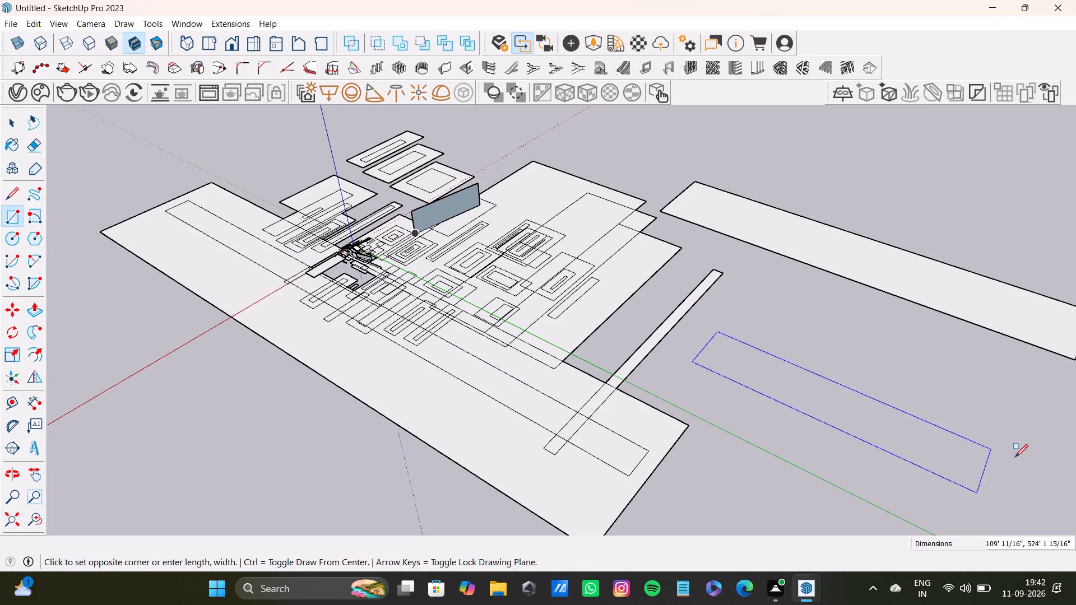
pyautogui.click(1075, 450)
pyautogui.click(797, 189)
pyautogui.click(1075, 244)
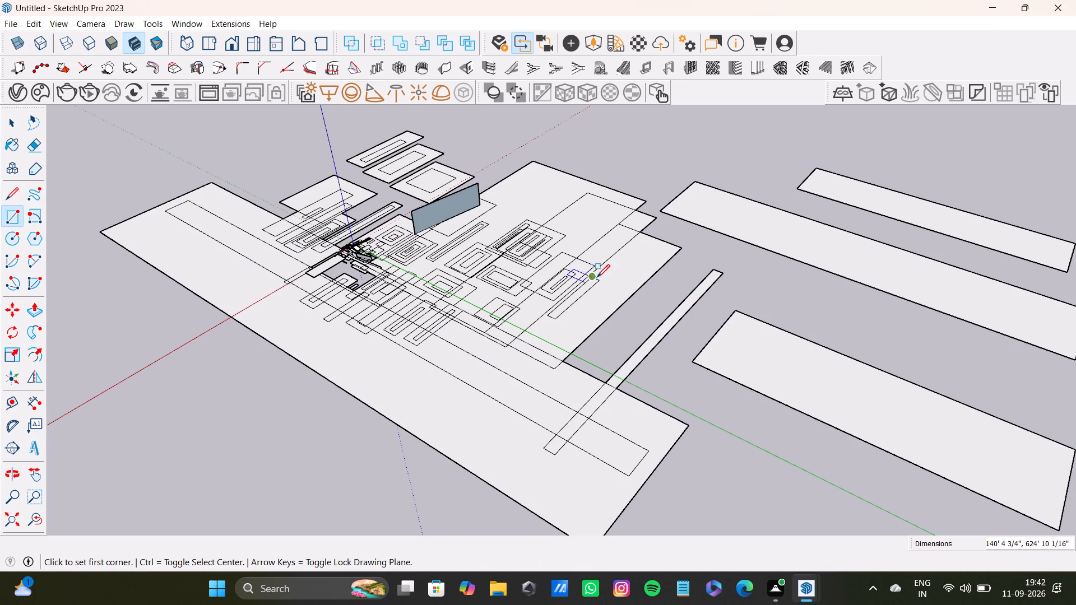
pyautogui.moveTo(630, 294); pyautogui.dragTo(652, 308)
pyautogui.click(1029, 366)
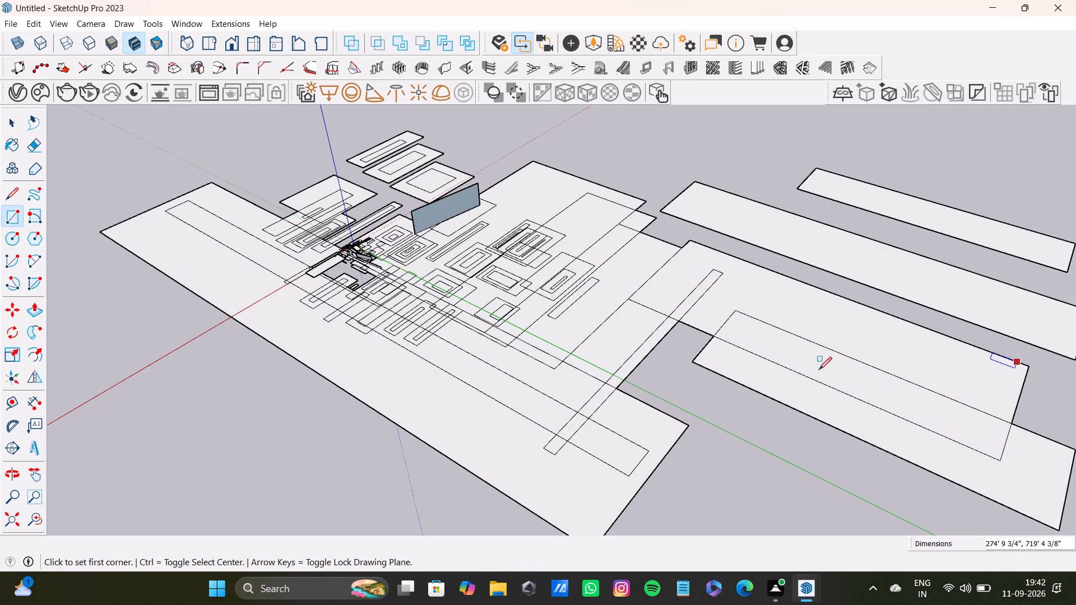
# Draw a large upright rectangle near the origin, reaching below the flat enclosing rectangle.
pyautogui.moveTo(124, 311); pyautogui.dragTo(159, 326)
pyautogui.click(403, 481)
# Draw a large flat rectangle beyond the long strips, overlapping the ends of the outer two.
pyautogui.scroll(-4, 221, 347)
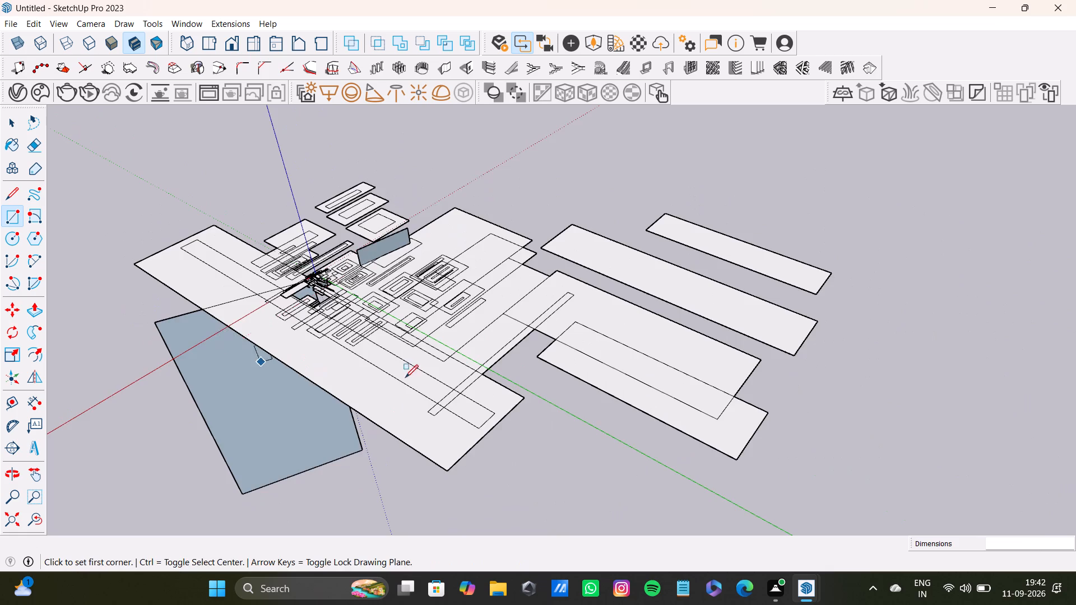
pyautogui.moveTo(411, 376); pyautogui.dragTo(148, 420, button='middle')
pyautogui.scroll(2, 450, 334)
pyautogui.moveTo(669, 166); pyautogui.dragTo(683, 166)
pyautogui.click(1075, 314)
# Draw two large flat rectangles on the model's far side, overlapping each other, the second about 1965' 2" by 909' 11".
pyautogui.scroll(-11, 756, 297)
pyautogui.keyDown('shift'); pyautogui.moveTo(730, 298); pyautogui.dragTo(554, 436, button='middle'); pyautogui.keyUp('shift')
pyautogui.keyDown('shift'); pyautogui.scroll(3, 530, 374); pyautogui.keyUp('shift')
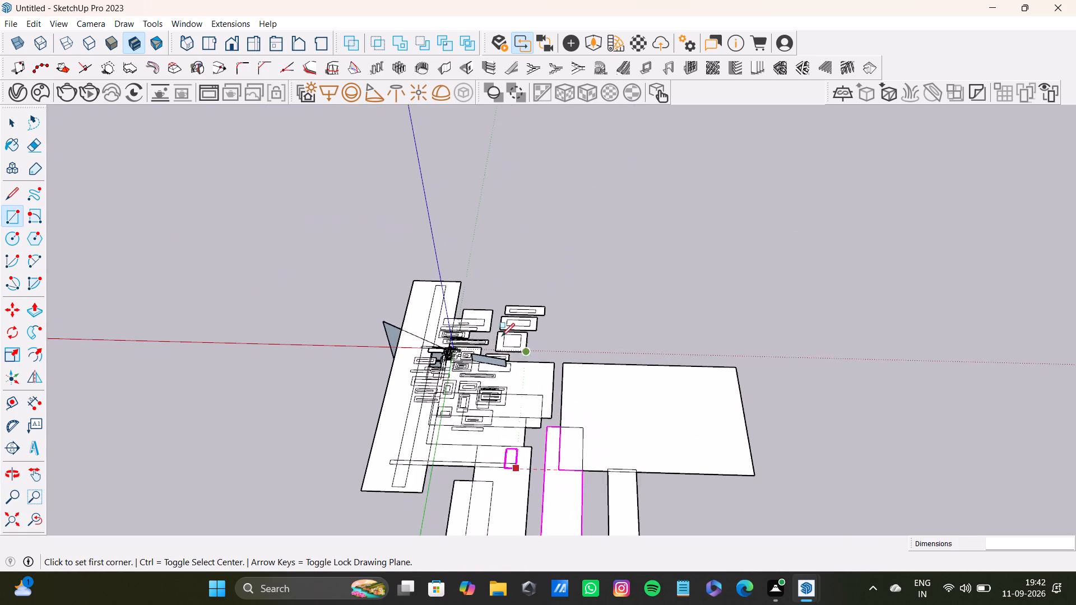
pyautogui.keyDown('shift'); pyautogui.scroll(3, 502, 336); pyautogui.keyUp('shift')
pyautogui.moveTo(423, 263); pyautogui.dragTo(440, 262)
pyautogui.click(813, 357)
pyautogui.click(512, 190)
pyautogui.click(958, 332)
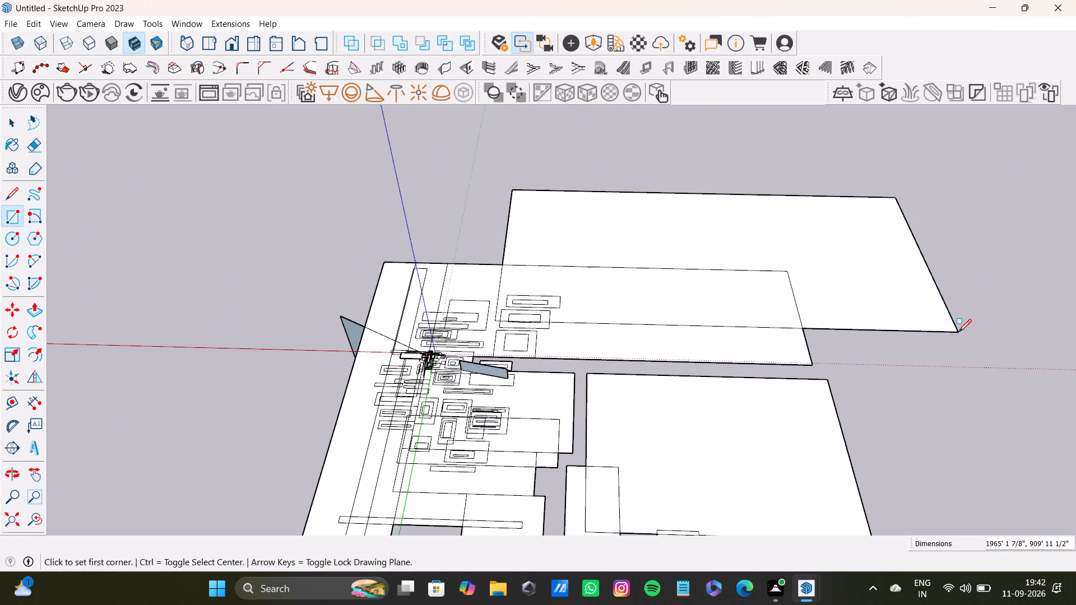
# Extend the far side with two more overlapping flat rectangles, the second about 1233' 8" by 1198' 11".
pyautogui.moveTo(340, 174); pyautogui.dragTo(517, 229)
pyautogui.click(623, 275)
pyautogui.moveTo(231, 157); pyautogui.dragTo(239, 159)
pyautogui.click(421, 330)
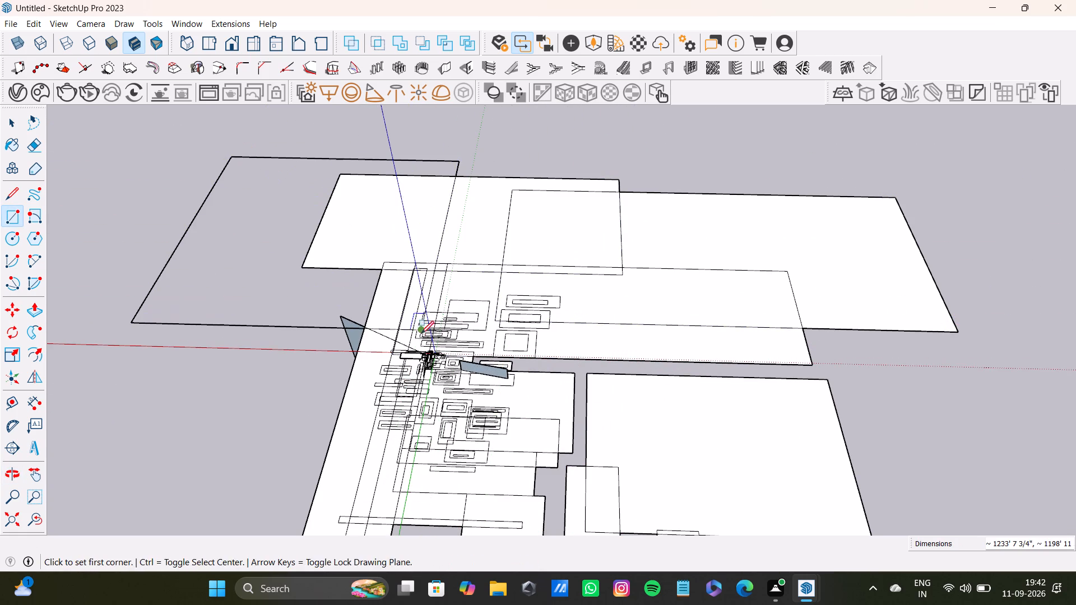
# Draw three more flat rectangles overlapping the last one along the red axis, the second about 1082' 6" by 860' 11".
pyautogui.click(183, 255)
pyautogui.click(380, 346)
pyautogui.moveTo(127, 196); pyautogui.dragTo(219, 263)
pyautogui.click(285, 329)
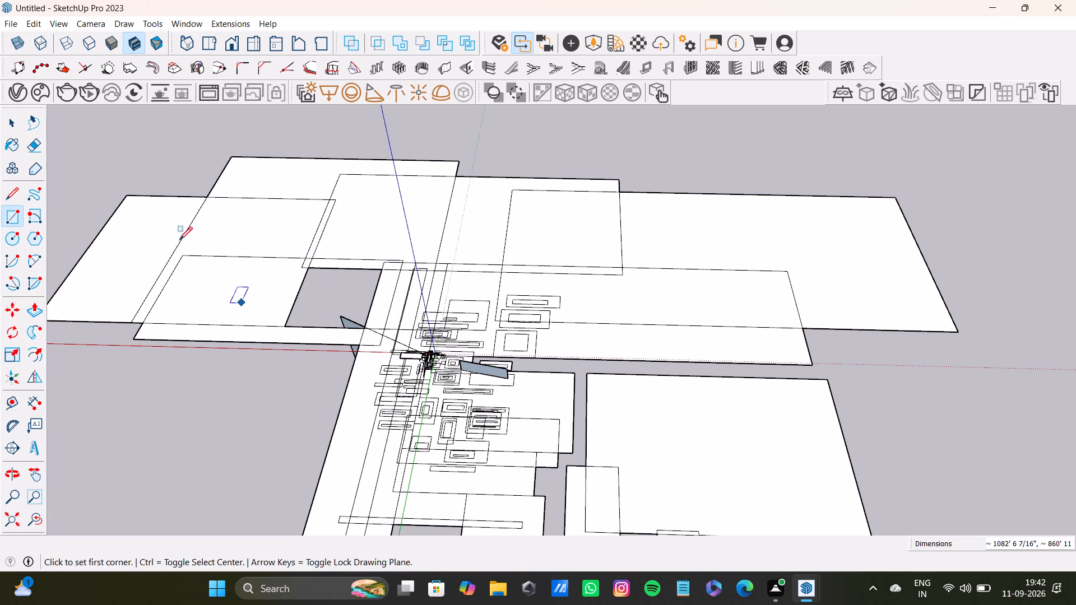
pyautogui.moveTo(165, 187); pyautogui.dragTo(191, 216)
pyautogui.click(424, 381)
# Draw a flat rectangle adjoining the last rectangle's near edge and nest a smaller rectangle inside it.
pyautogui.scroll(-3, 286, 341)
pyautogui.keyDown('shift'); pyautogui.moveTo(291, 356); pyautogui.dragTo(360, 223, button='middle'); pyautogui.keyUp('shift')
pyautogui.scroll(3, 285, 227)
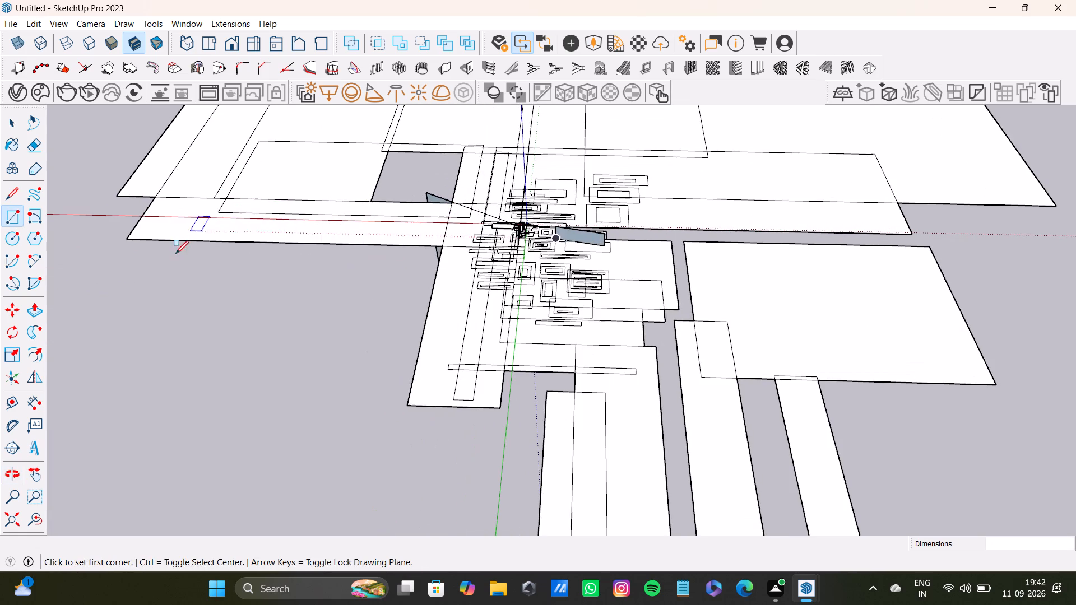
pyautogui.moveTo(158, 241); pyautogui.dragTo(208, 276)
pyautogui.click(360, 384)
pyautogui.keyDown('shift'); pyautogui.click(230, 283); pyautogui.keyUp('shift')
pyautogui.click(360, 361)
# Draw a separate flat square about 1022' 2" per side, clear of the other faces, and nest a smaller rectangle inside it.
pyautogui.scroll(-8, 265, 328)
pyautogui.keyDown('shift'); pyautogui.moveTo(265, 328); pyautogui.dragTo(574, 339, button='middle'); pyautogui.keyUp('shift')
pyautogui.scroll(3, 369, 338)
pyautogui.click(284, 263)
pyautogui.click(431, 423)
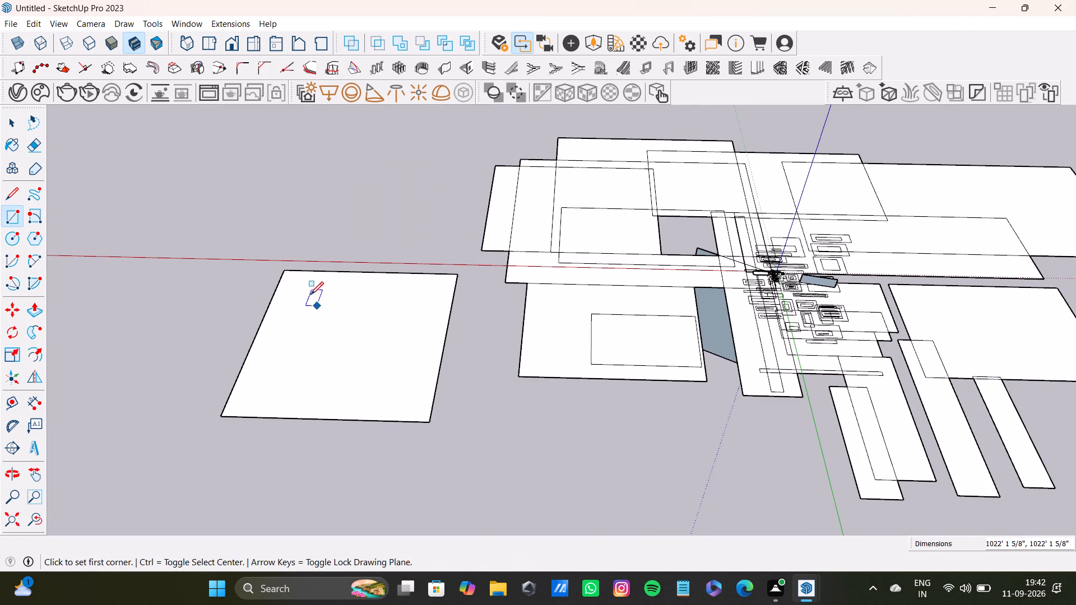
pyautogui.click(310, 295)
pyautogui.click(388, 380)
# Surround the nested square with four progressively larger, partly overlapping flat rectangles, the first about 1968' 3" by 1615' 4".
pyautogui.moveTo(200, 212); pyautogui.dragTo(214, 222)
pyautogui.click(479, 439)
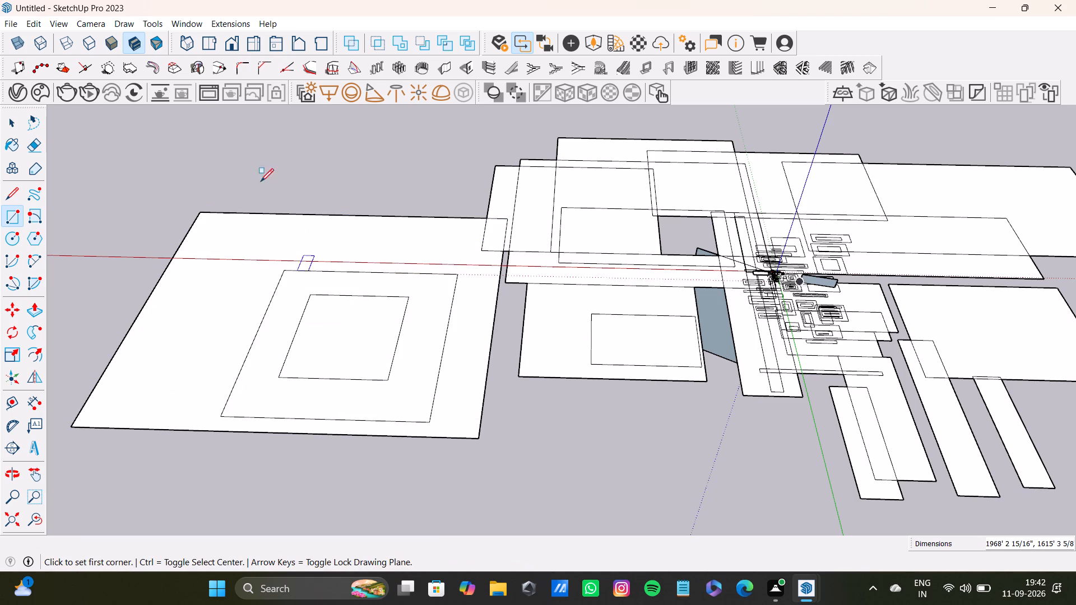
pyautogui.moveTo(258, 172); pyautogui.dragTo(261, 178)
pyautogui.click(526, 490)
pyautogui.moveTo(154, 184); pyautogui.dragTo(180, 210)
pyautogui.click(639, 538)
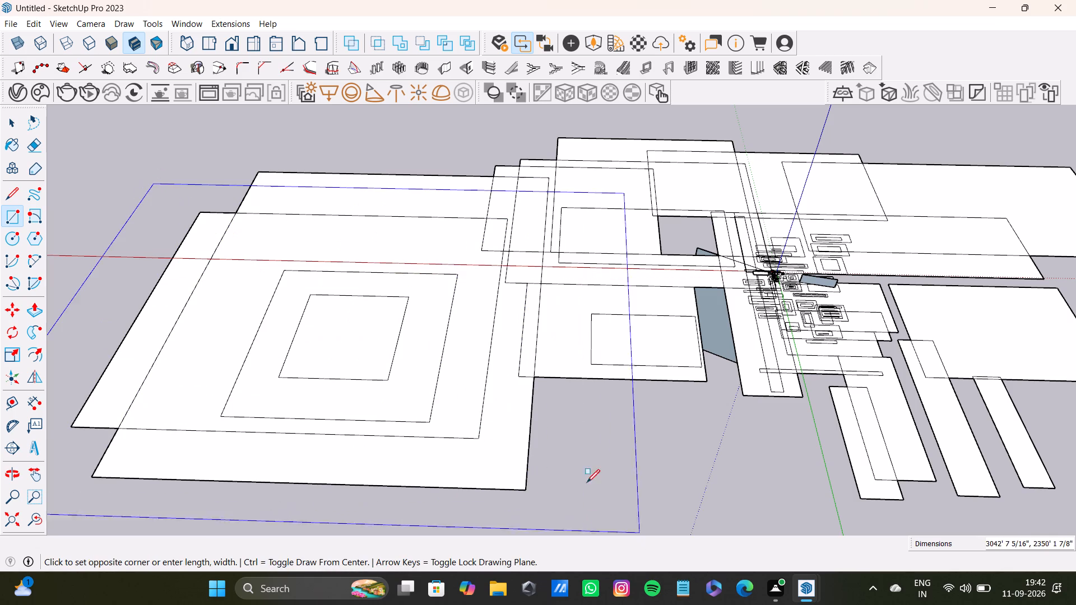
pyautogui.scroll(-3, 411, 348)
pyautogui.click(571, 477)
pyautogui.click(169, 169)
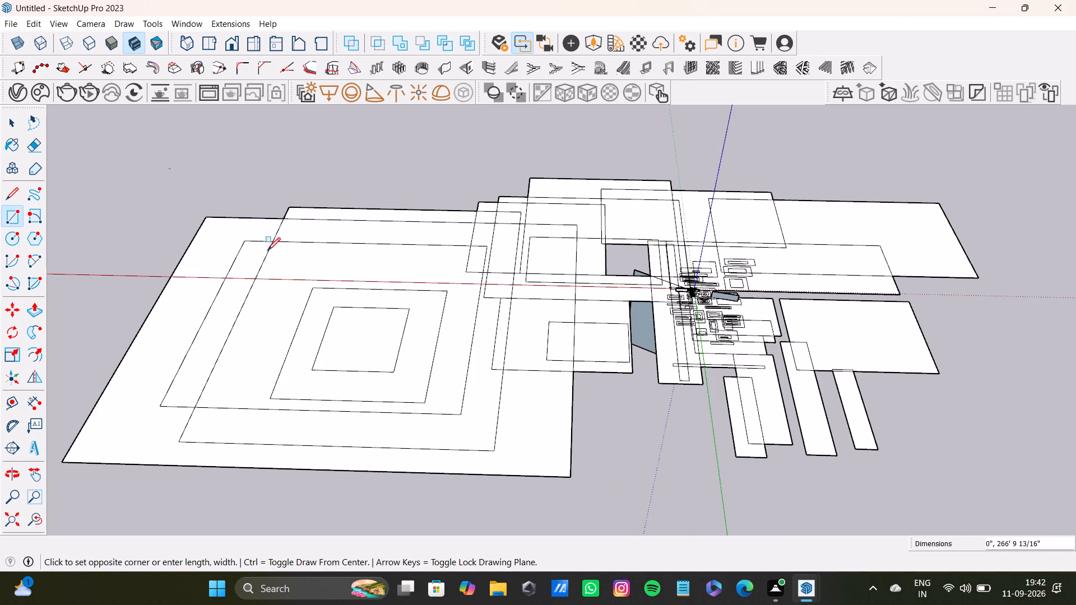
pyautogui.click(723, 521)
# Draw a flat rectangle about 3708' 10" by 2419' 8" over the original practice faces and nest one about 3049' 7" by 1684' 1" inside.
pyautogui.scroll(-7, 594, 436)
pyautogui.keyDown('shift'); pyautogui.moveTo(594, 427); pyautogui.dragTo(553, 414, button='middle'); pyautogui.keyUp('shift')
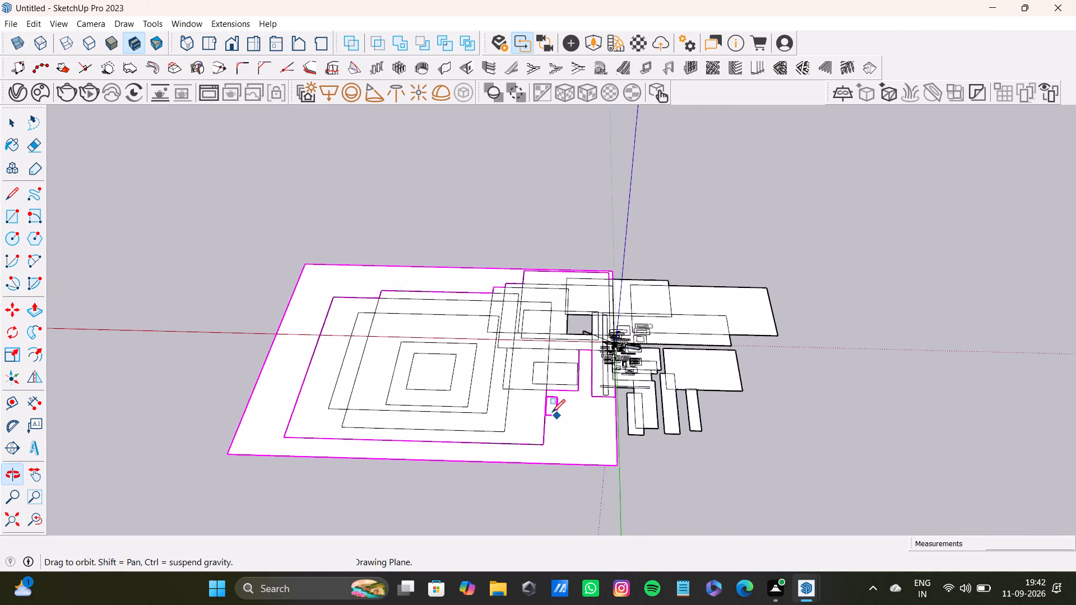
pyautogui.scroll(3, 692, 369)
pyautogui.moveTo(583, 193); pyautogui.dragTo(928, 451)
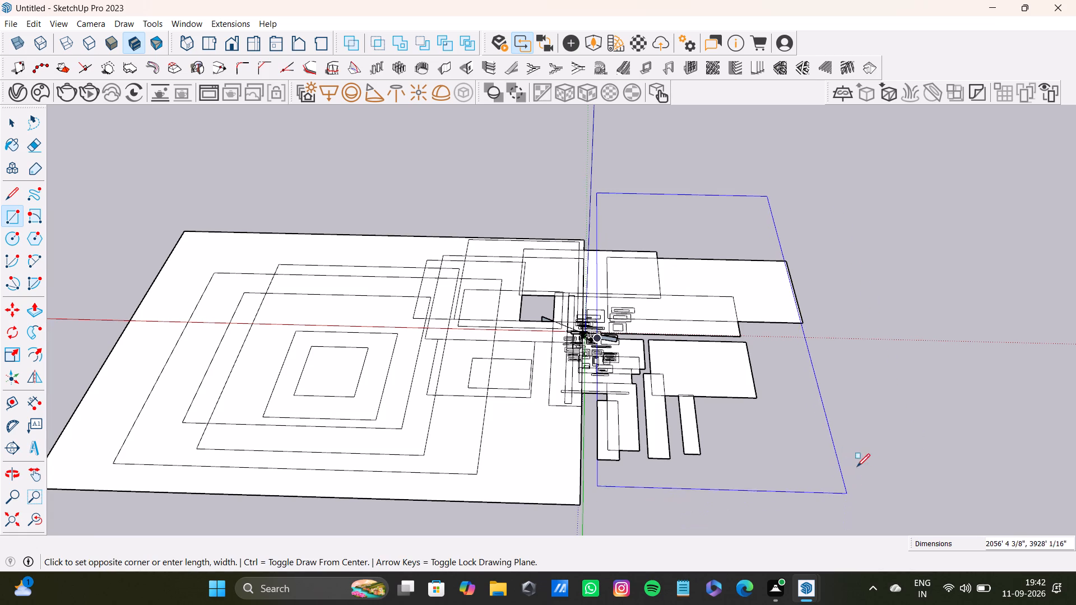
pyautogui.click(884, 471)
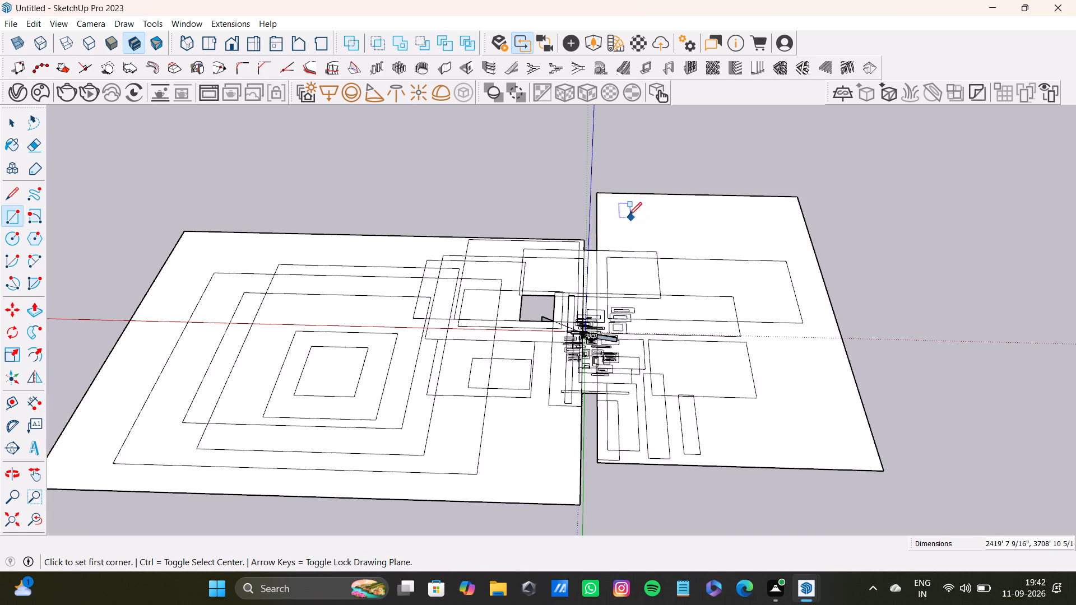
pyautogui.click(623, 203)
pyautogui.click(822, 423)
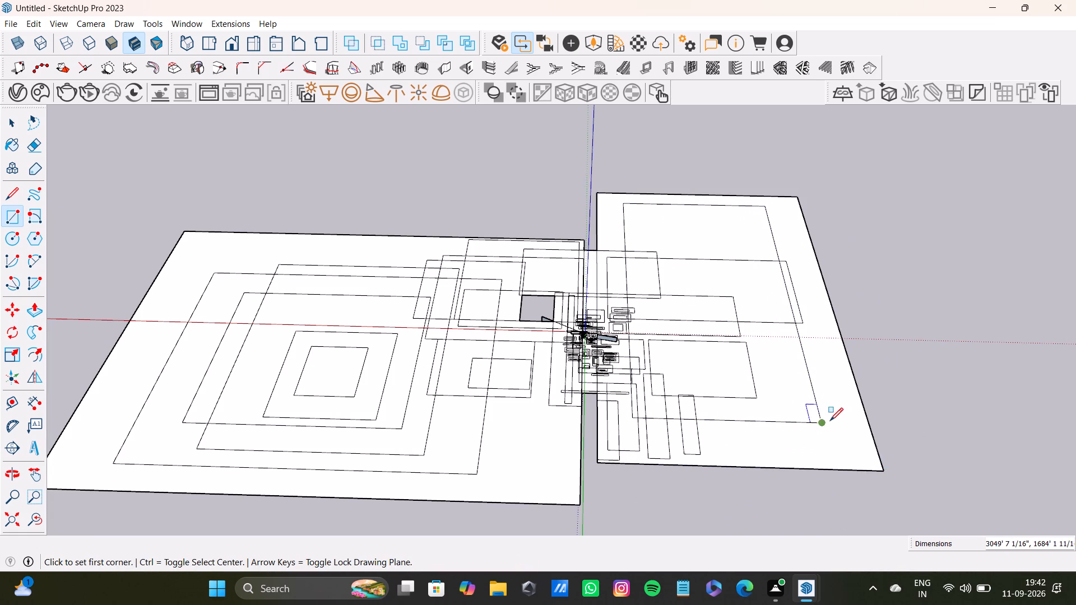
# Draw a larger flat rectangle from between the nested pair's near corners to beyond the far edges of both large faces.
pyautogui.click(851, 445)
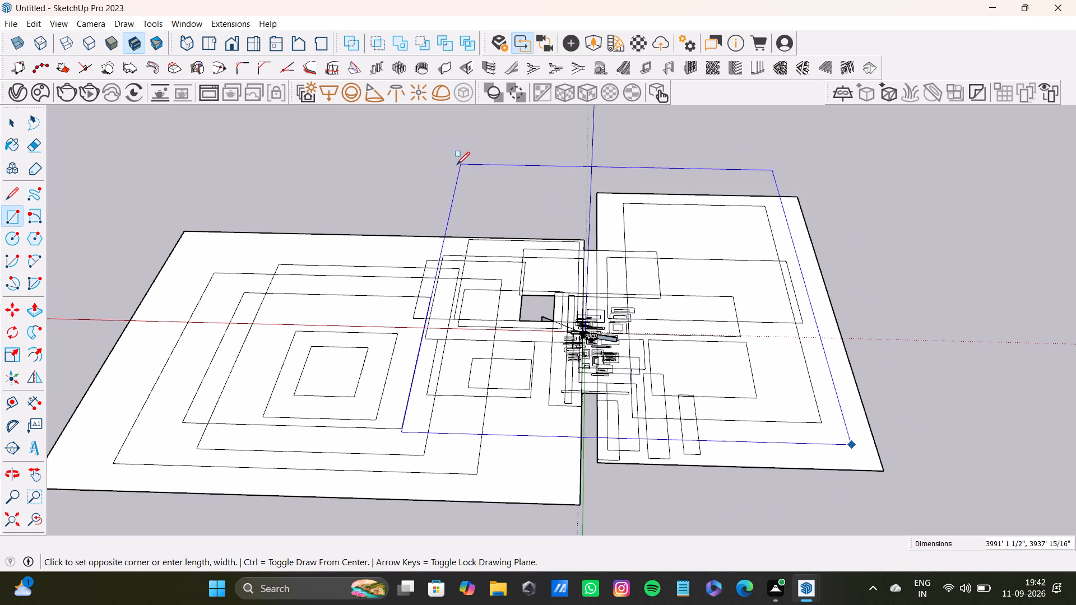
pyautogui.click(419, 156)
# Draw a tall upright rectangle rising from the small practice faces near the origin.
pyautogui.scroll(-7, 811, 236)
pyautogui.moveTo(827, 324); pyautogui.dragTo(589, 297, button='middle')
pyautogui.scroll(2, 684, 282)
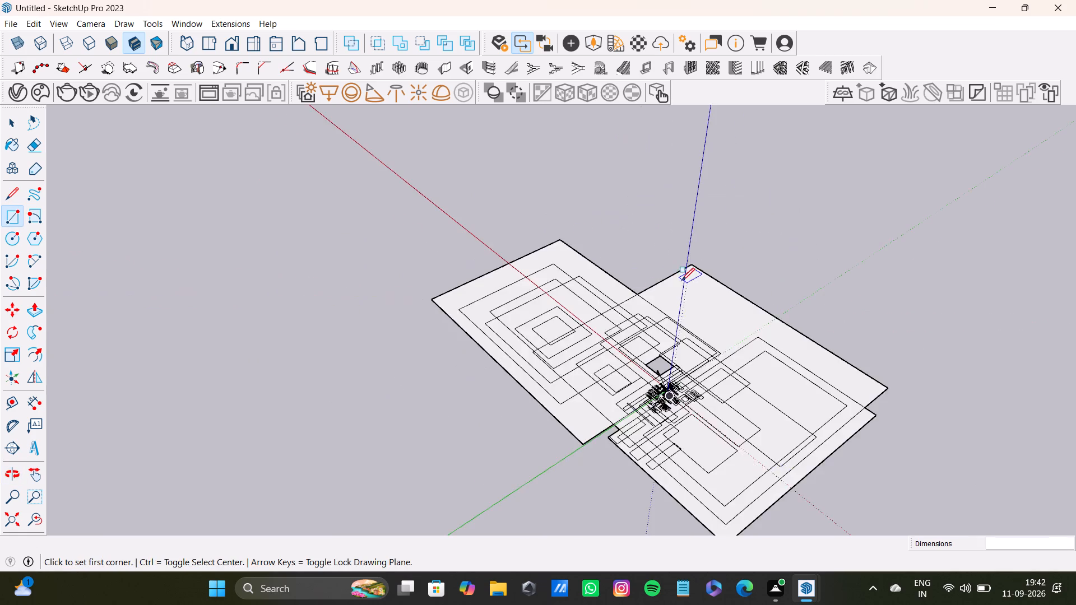
pyautogui.scroll(4, 681, 281)
pyautogui.moveTo(495, 147); pyautogui.dragTo(525, 148)
pyautogui.click(773, 218)
# Draw two separate long flat strips side by side away from the large faces, the second about 8276' 8" by 1361' 8".
pyautogui.scroll(-12, 667, 254)
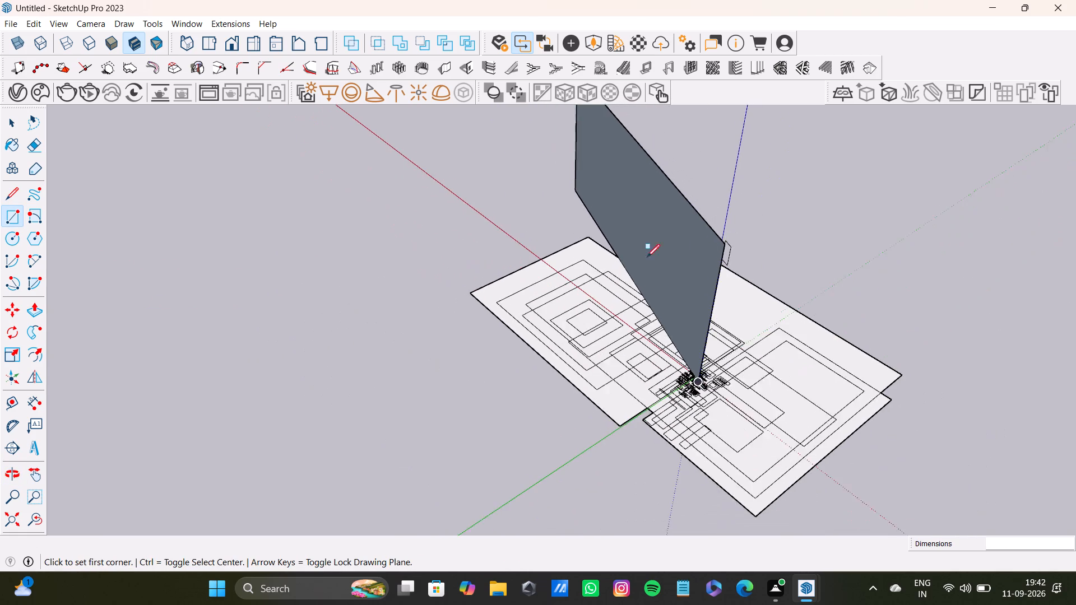
pyautogui.click(256, 192)
pyautogui.click(486, 364)
pyautogui.moveTo(148, 244); pyautogui.dragTo(159, 246)
pyautogui.moveTo(336, 406); pyautogui.dragTo(346, 421)
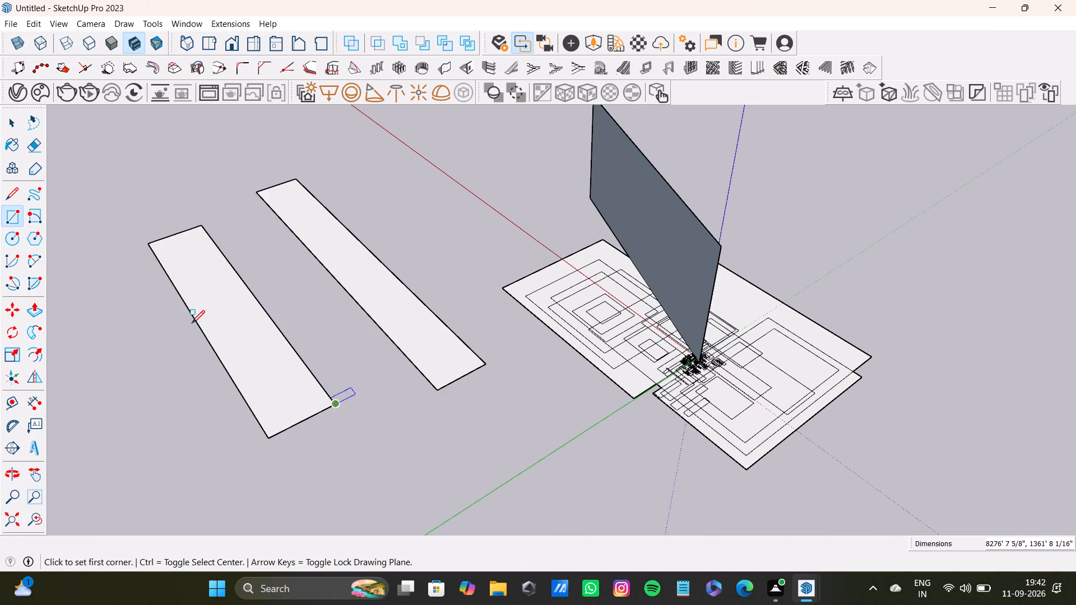
# Draw a flat rectangle about 21242' 10" by 6316' 7" on the side opposite the two strips, plus a second overlapping its long edge.
pyautogui.scroll(-11, 160, 281)
pyautogui.moveTo(507, 231); pyautogui.dragTo(518, 232)
pyautogui.click(872, 378)
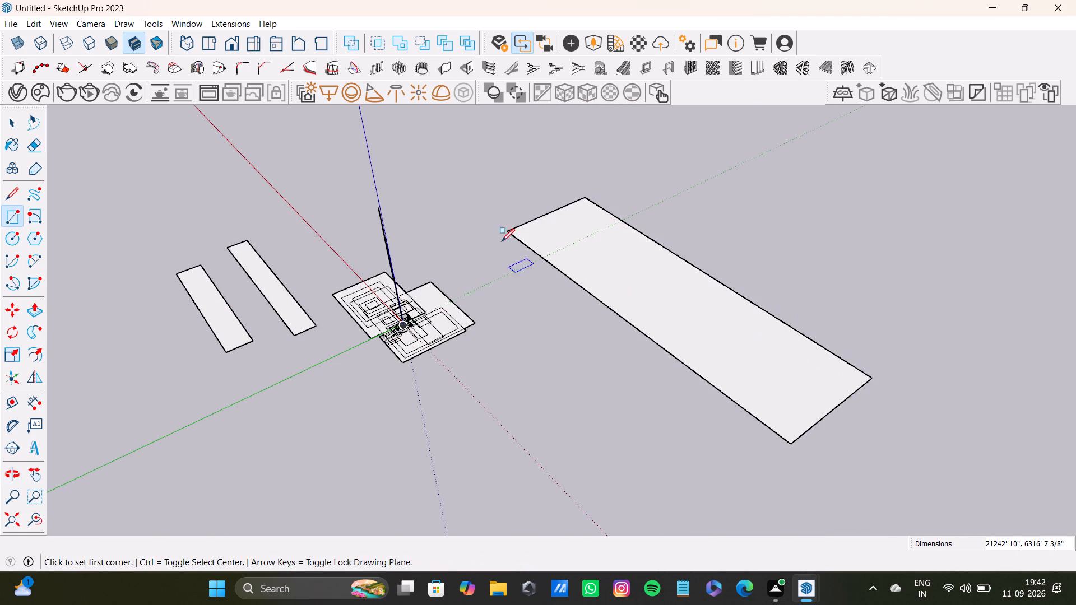
pyautogui.click(470, 180)
pyautogui.click(623, 467)
# Draw two huge overlapping flat rectangles, the first spanning all existing faces and strips.
pyautogui.click(108, 182)
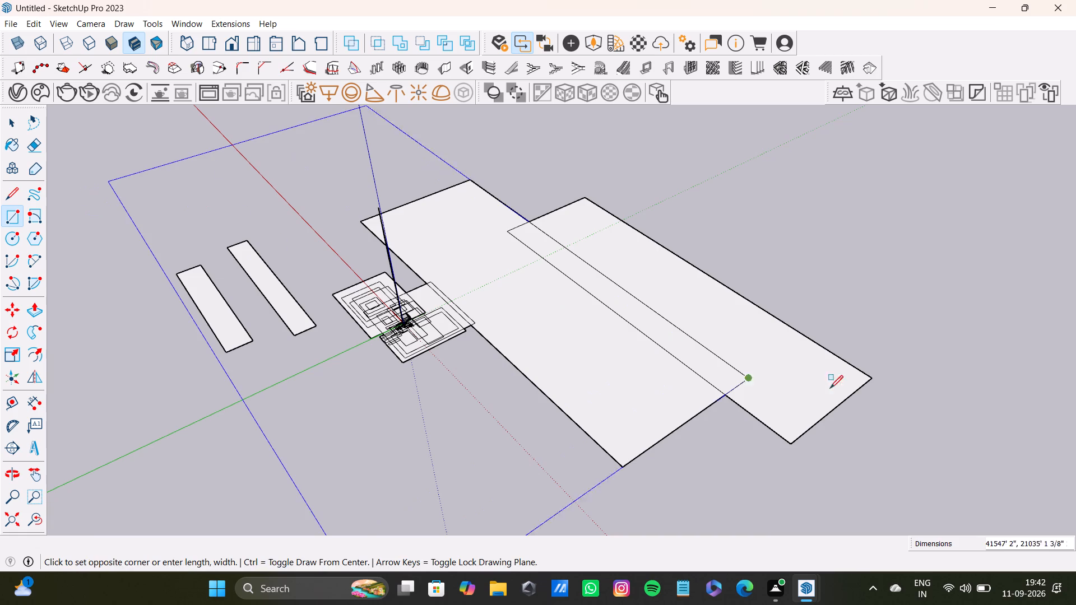
pyautogui.click(902, 417)
pyautogui.moveTo(899, 324); pyautogui.dragTo(304, 296, button='middle')
pyautogui.moveTo(359, 210); pyautogui.dragTo(403, 230)
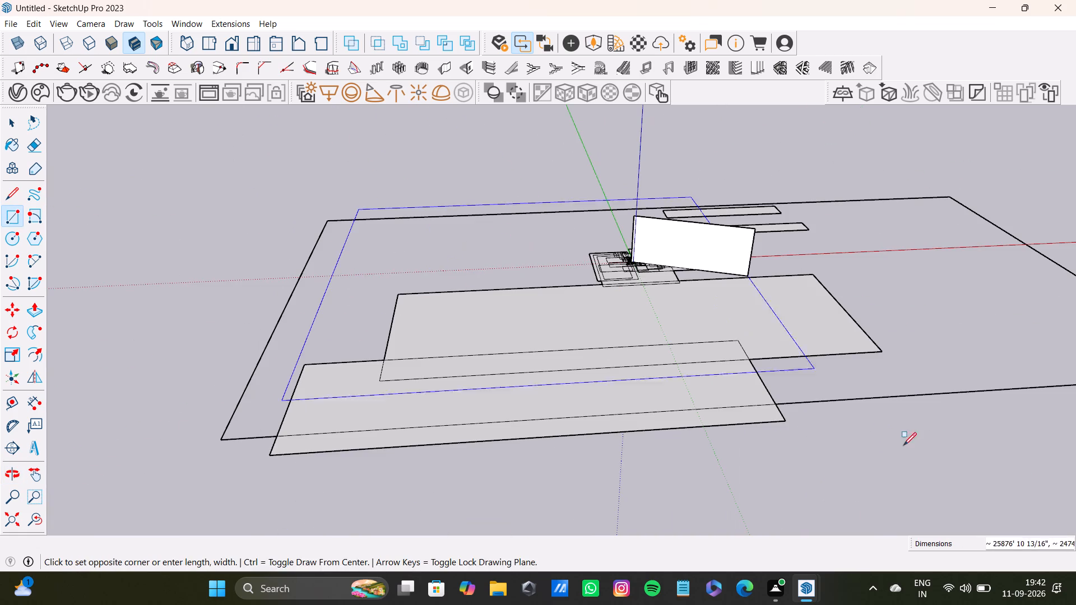
pyautogui.click(943, 488)
# Draw two overlapping flat rectangles on the huge faces beside the original practice faces, the second about 16908' 5" by 7813'.
pyautogui.moveTo(430, 276); pyautogui.dragTo(905, 560, button='middle')
pyautogui.moveTo(563, 335); pyautogui.dragTo(772, 438)
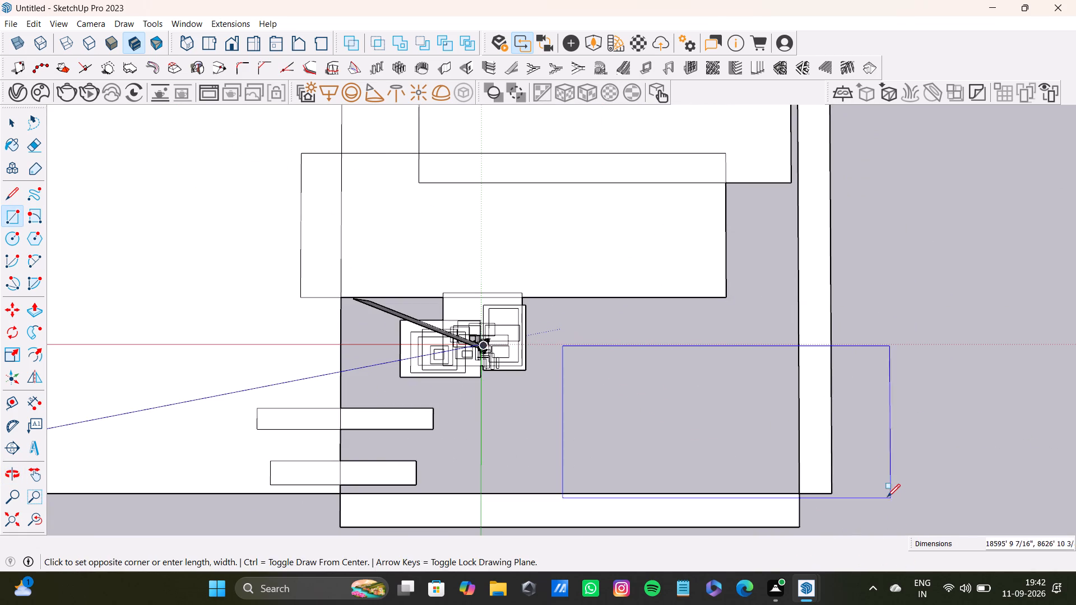
pyautogui.click(742, 430)
pyautogui.moveTo(359, 362); pyautogui.dragTo(662, 503)
pyautogui.click(656, 500)
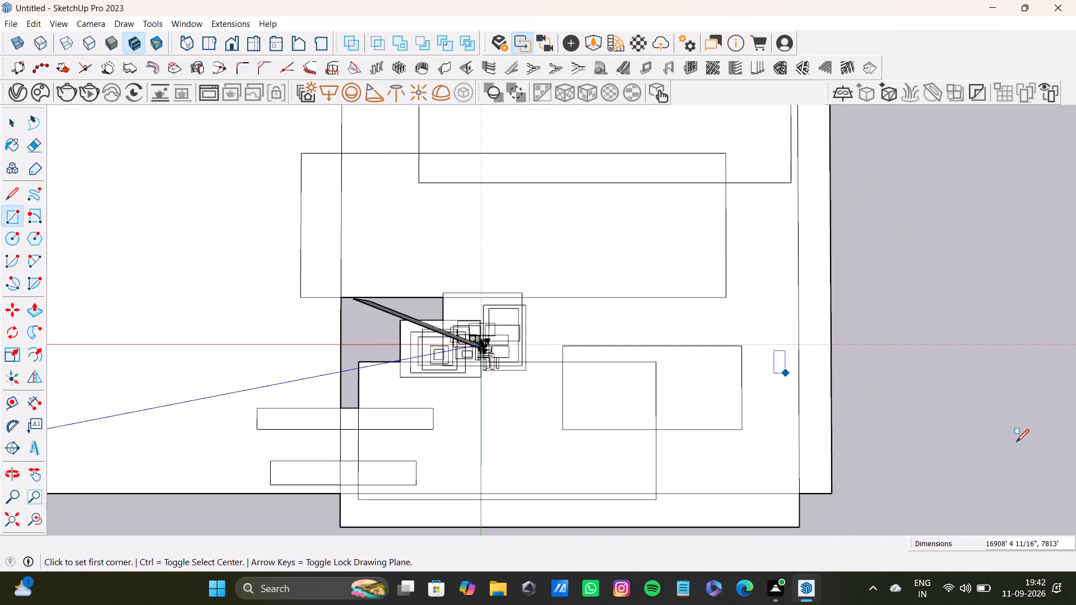
# Draw a flat rectangle about 33944' 4" by 26099' overlapping the huge faces and nest one about 22258' 3" by 18814' 1" inside.
pyautogui.scroll(-11, 888, 427)
pyautogui.click(396, 188)
pyautogui.click(644, 373)
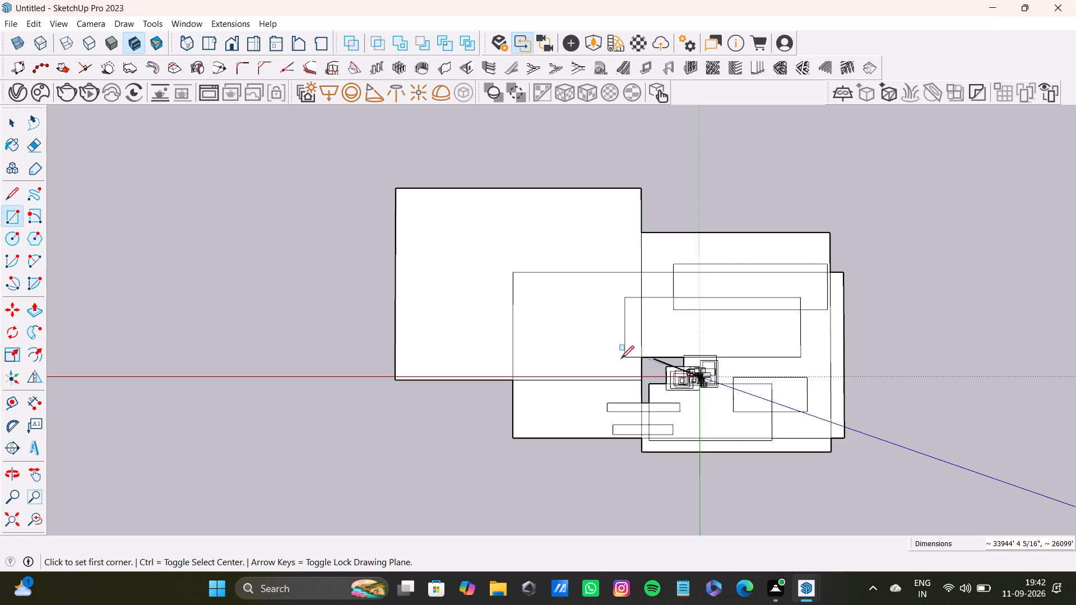
pyautogui.scroll(-5, 381, 253)
pyautogui.moveTo(419, 229); pyautogui.dragTo(425, 232)
pyautogui.click(525, 318)
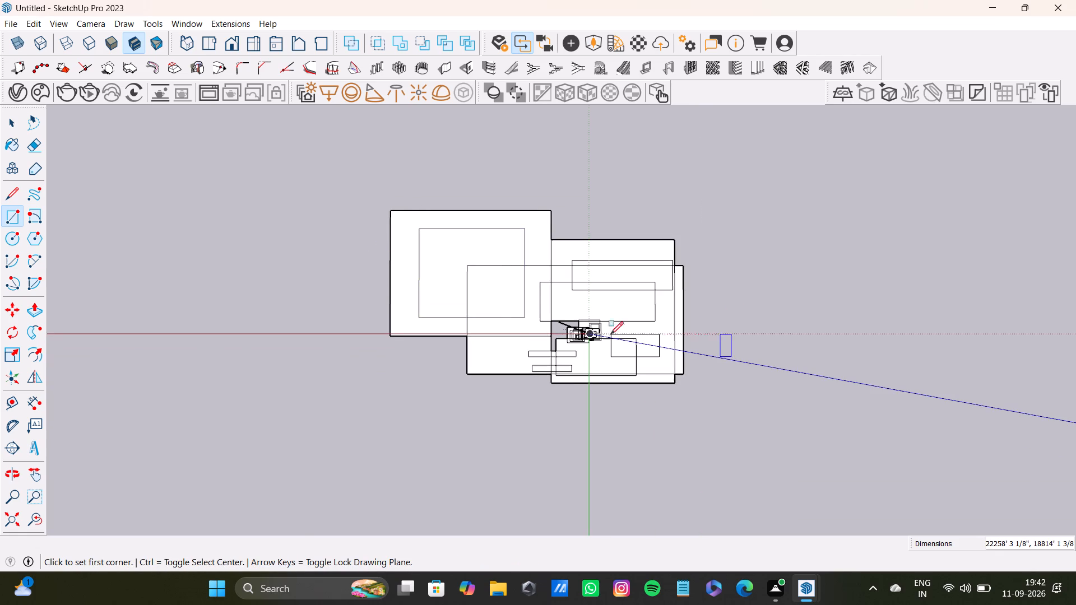
# Draw a separate flat rectangle on the opposite side of the huge faces and nest a smaller one near its outer edge.
pyautogui.scroll(6, 593, 334)
pyautogui.click(781, 226)
pyautogui.click(964, 443)
pyautogui.click(843, 273)
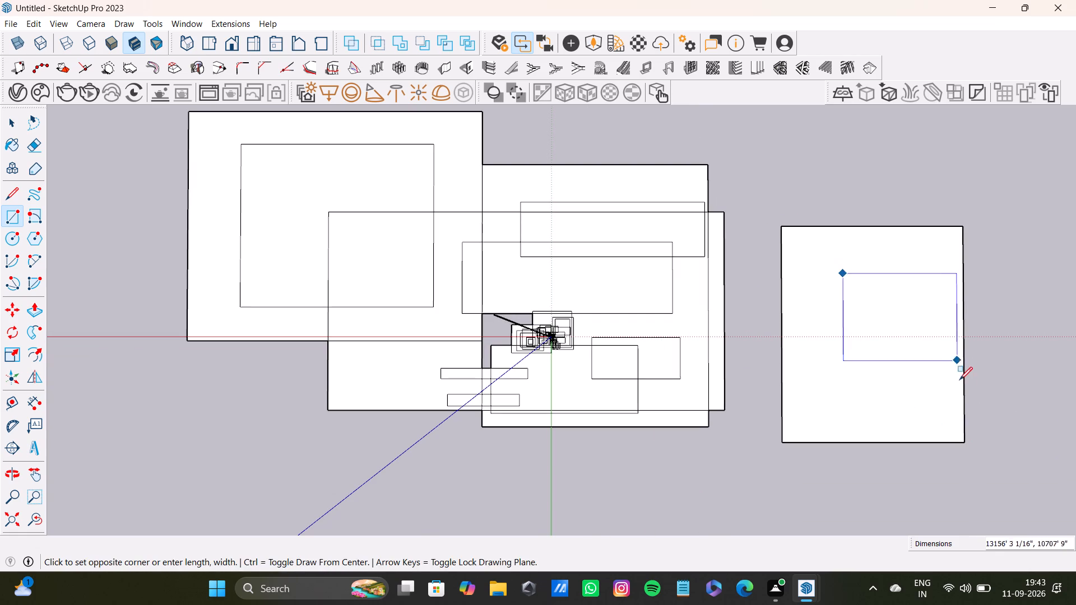
pyautogui.click(959, 392)
# Draw another small flat rectangle from the underside of the huge faces, among the rectangles nested in them.
pyautogui.moveTo(321, 312); pyautogui.dragTo(185, 401, button='middle')
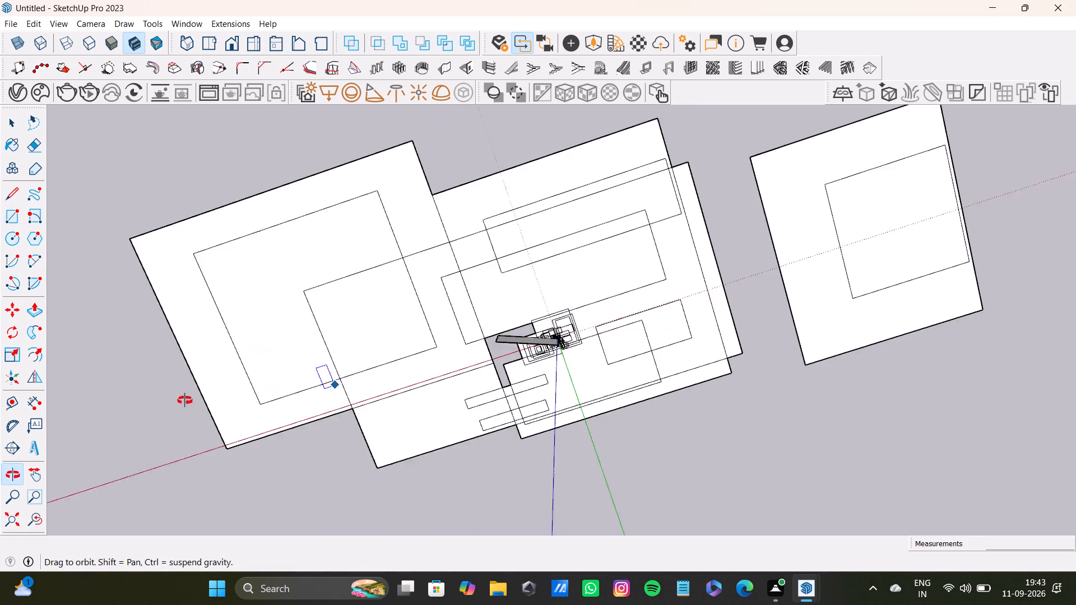
pyautogui.moveTo(185, 401); pyautogui.dragTo(184, 401, button='middle')
pyautogui.scroll(6, 379, 310)
pyautogui.moveTo(919, 560); pyautogui.dragTo(741, 117, button='middle')
pyautogui.scroll(2, 734, 286)
pyautogui.moveTo(712, 330); pyautogui.dragTo(588, 0, button='middle')
pyautogui.moveTo(754, 360); pyautogui.dragTo(386, 156, button='middle')
pyautogui.scroll(3, 571, 321)
pyautogui.click(654, 257)
pyautogui.moveTo(657, 257); pyautogui.dragTo(671, 259)
pyautogui.click(794, 285)
pyautogui.click(943, 295)
pyautogui.moveTo(971, 242); pyautogui.dragTo(966, 224)
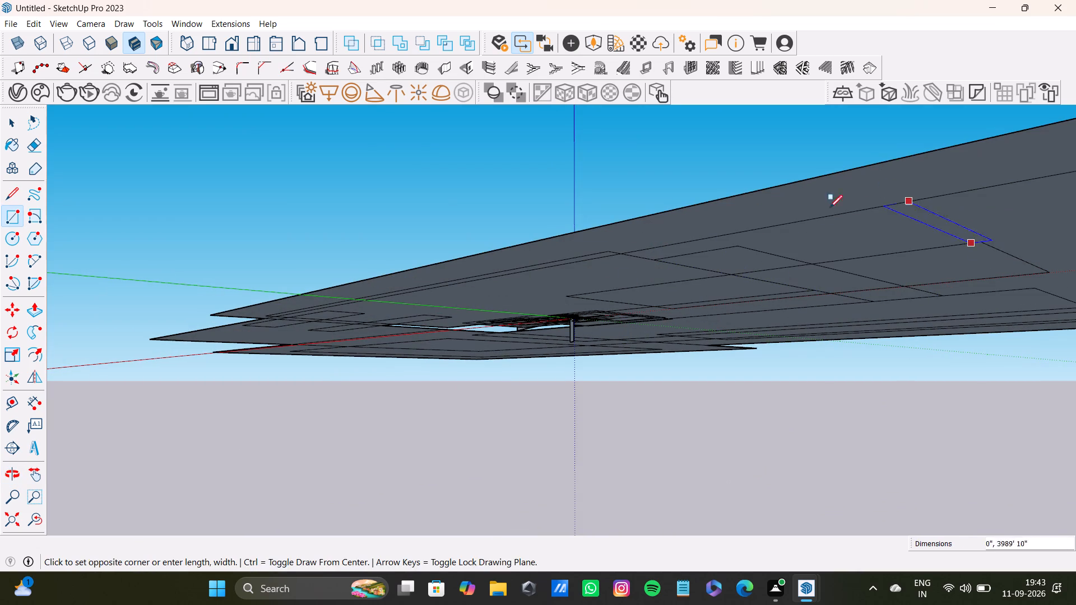
pyautogui.moveTo(530, 297); pyautogui.dragTo(961, 432, button='middle')
pyautogui.scroll(-8, 679, 314)
pyautogui.moveTo(380, 184); pyautogui.dragTo(398, 366, button='middle')
pyautogui.scroll(-1, 398, 366)
pyautogui.scroll(-4, 295, 290)
# Draw two chains of straight Line tool edges running from the open ground across the huge faces.
pyautogui.click(16, 193)
pyautogui.moveTo(886, 202); pyautogui.dragTo(886, 207)
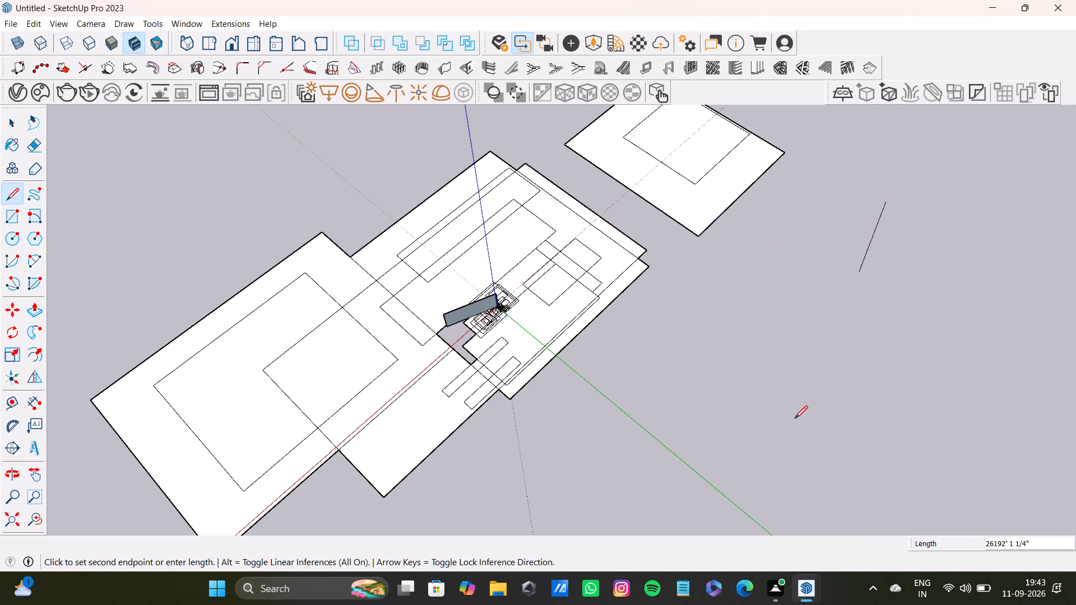
pyautogui.click(780, 436)
pyautogui.moveTo(622, 367); pyautogui.dragTo(503, 350)
pyautogui.moveTo(323, 282); pyautogui.dragTo(313, 265)
pyautogui.moveTo(278, 192); pyautogui.dragTo(291, 186)
pyautogui.moveTo(705, 229); pyautogui.dragTo(725, 244)
pyautogui.click(947, 313)
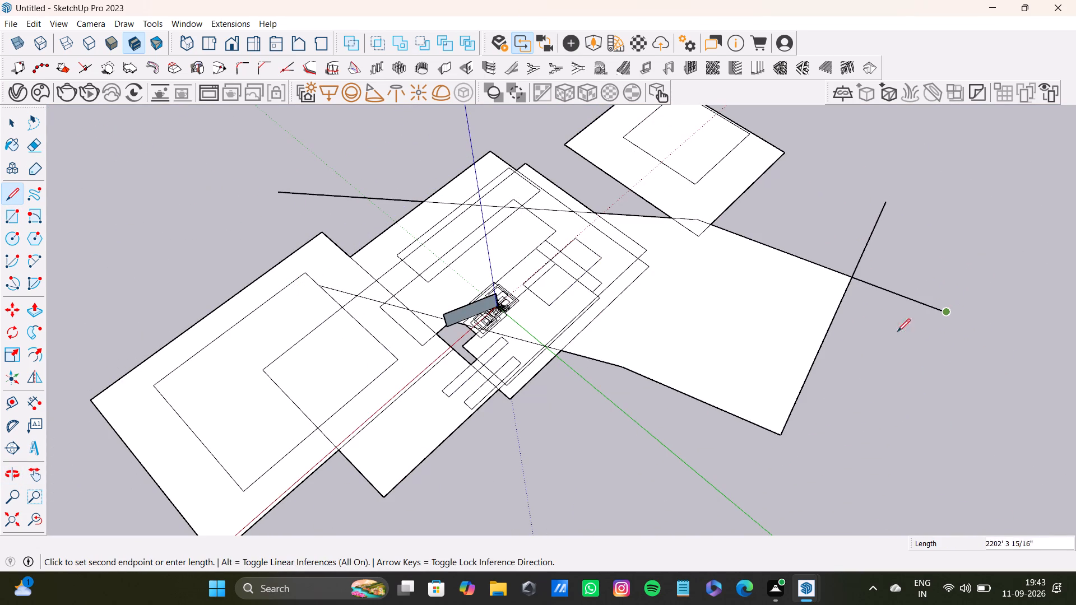
# Draw short scattered Freehand strokes on the huge faces and on the open ground around them.
pyautogui.moveTo(37, 198); pyautogui.dragTo(43, 197)
pyautogui.click(1075, 425)
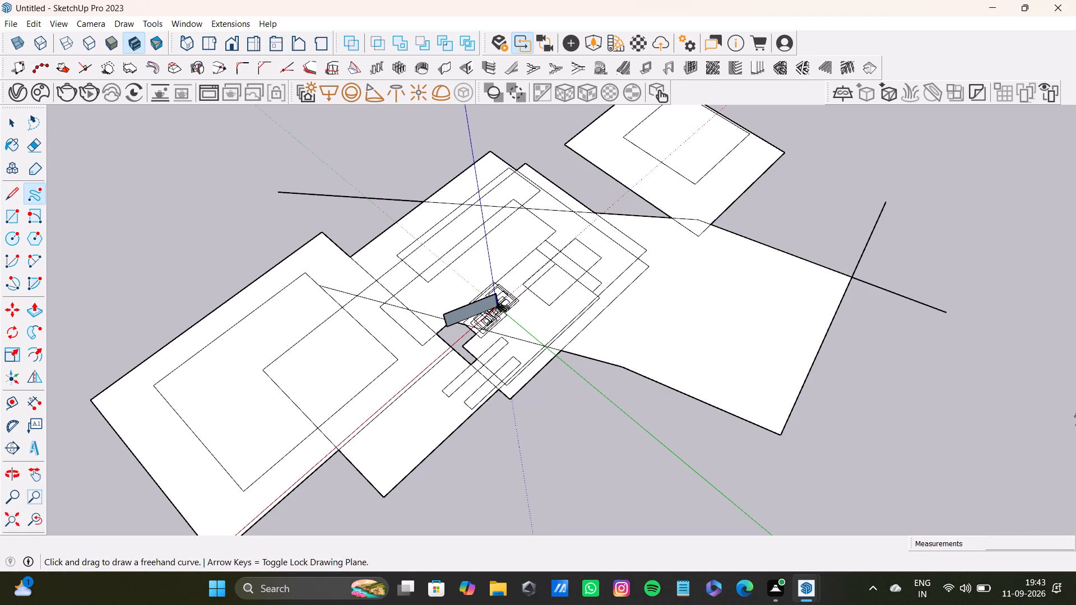
pyautogui.click(813, 317)
pyautogui.moveTo(790, 394); pyautogui.dragTo(738, 388)
pyautogui.moveTo(553, 333); pyautogui.dragTo(525, 318)
pyautogui.moveTo(395, 252); pyautogui.dragTo(349, 248)
pyautogui.moveTo(275, 236); pyautogui.dragTo(266, 269)
pyautogui.moveTo(196, 268); pyautogui.dragTo(191, 259)
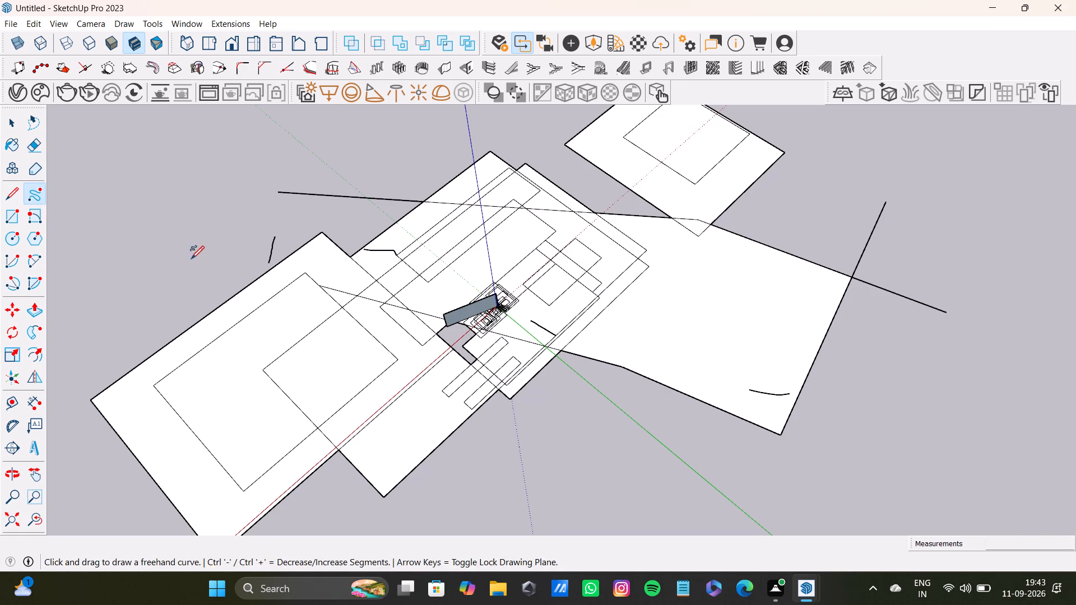
pyautogui.moveTo(191, 259); pyautogui.dragTo(184, 241)
pyautogui.moveTo(430, 187); pyautogui.dragTo(480, 197)
pyautogui.moveTo(1024, 344); pyautogui.dragTo(1036, 396)
# Add Freehand strokes around the line-bounded face, including a long one along its far edge onto the huge faces.
pyautogui.click(1034, 213)
pyautogui.moveTo(902, 227); pyautogui.dragTo(895, 234)
pyautogui.moveTo(850, 474); pyautogui.dragTo(836, 476)
pyautogui.moveTo(642, 480); pyautogui.dragTo(546, 433)
pyautogui.moveTo(535, 417); pyautogui.dragTo(560, 418)
pyautogui.moveTo(783, 380); pyautogui.dragTo(880, 356)
pyautogui.moveTo(939, 283); pyautogui.dragTo(941, 265)
pyautogui.moveTo(927, 216); pyautogui.dragTo(618, 267)
pyautogui.moveTo(613, 276); pyautogui.dragTo(582, 305)
pyautogui.click(553, 314)
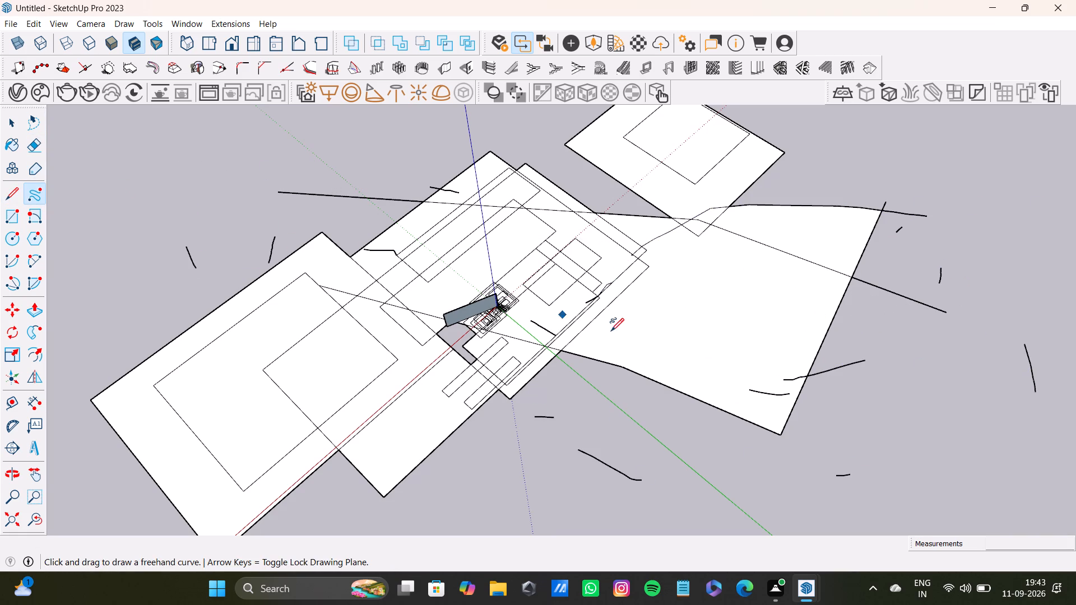
# Draw one long looping Freehand curve around the line-bounded face and past the end of its long edge.
pyautogui.click(612, 332)
pyautogui.click(843, 458)
pyautogui.click(913, 339)
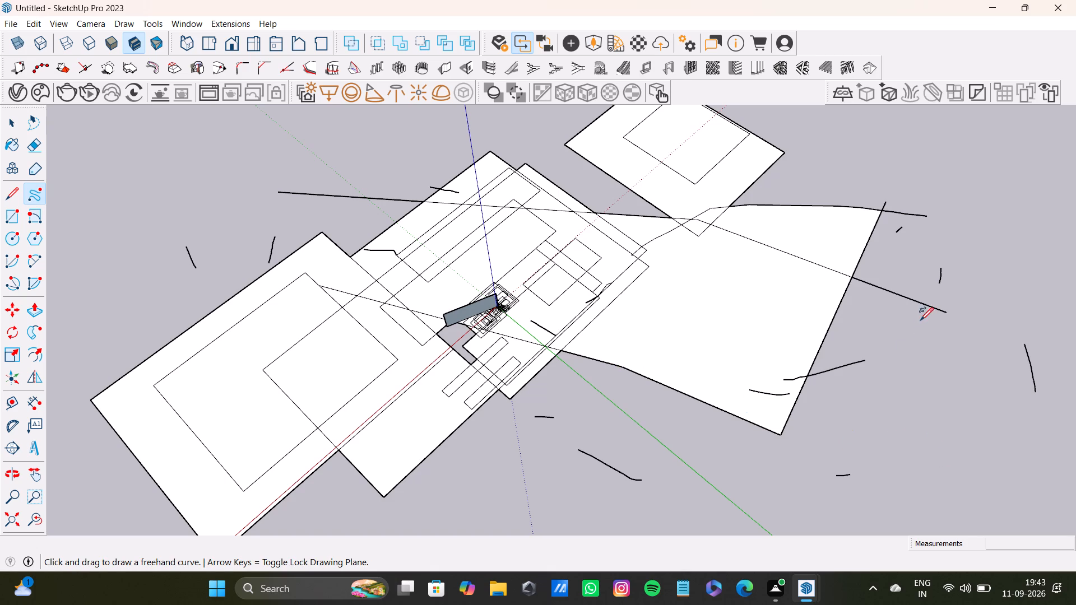
pyautogui.moveTo(920, 320); pyautogui.dragTo(711, 399)
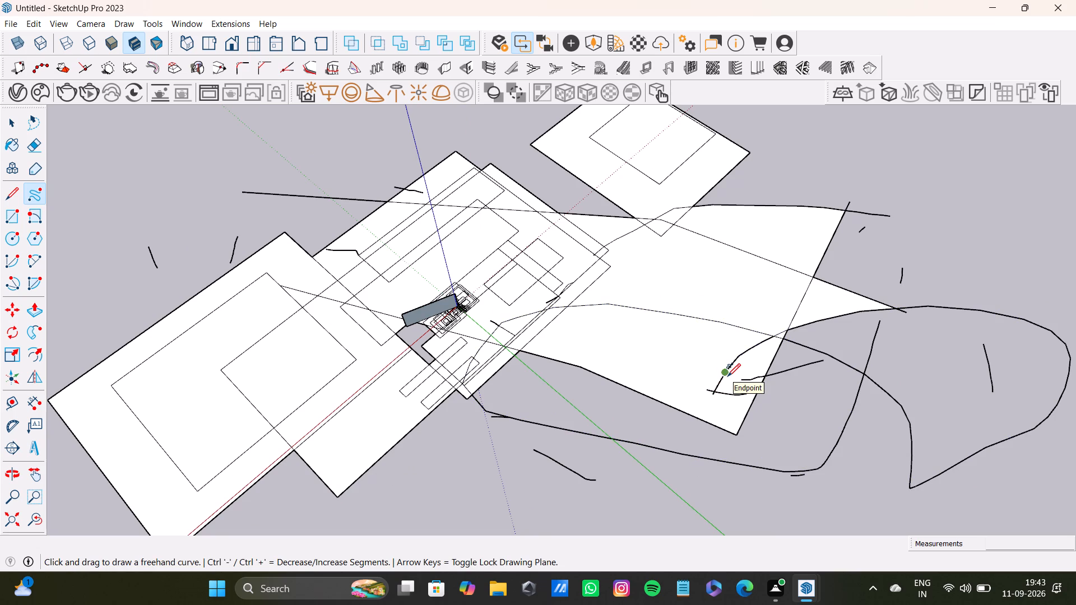
# Scatter more Freehand strokes beside the huge faces, across the small practice faces and over the large looping curve.
pyautogui.click(558, 378)
pyautogui.click(641, 452)
pyautogui.click(366, 403)
pyautogui.moveTo(165, 328); pyautogui.dragTo(165, 313)
pyautogui.moveTo(148, 219); pyautogui.dragTo(172, 196)
pyautogui.moveTo(381, 229); pyautogui.dragTo(486, 345)
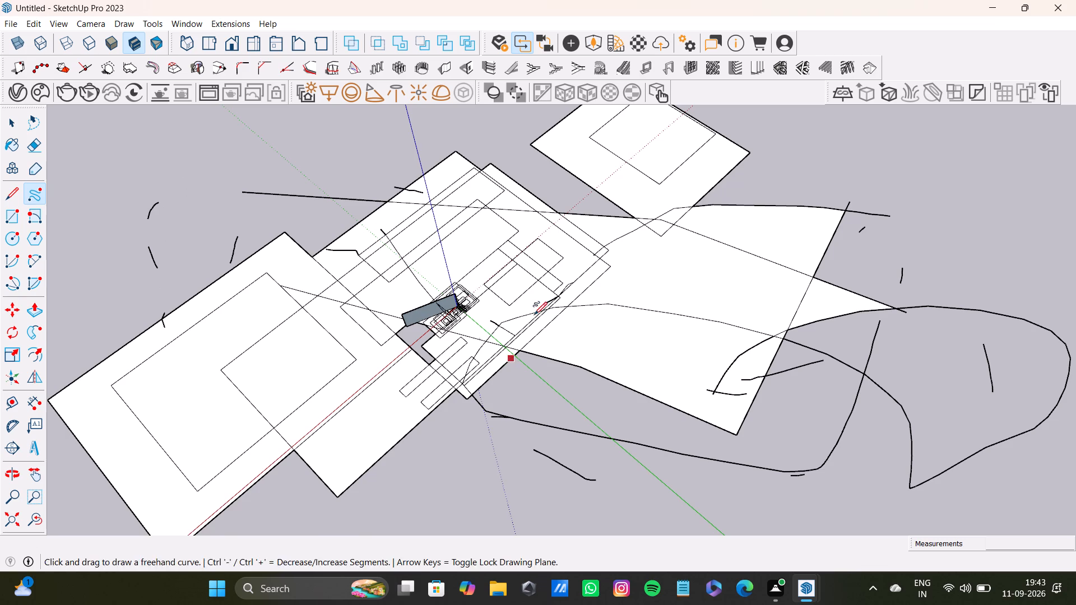
pyautogui.moveTo(603, 276); pyautogui.dragTo(670, 290)
pyautogui.moveTo(870, 309); pyautogui.dragTo(908, 401)
pyautogui.moveTo(982, 241); pyautogui.dragTo(971, 238)
pyautogui.moveTo(944, 248); pyautogui.dragTo(938, 411)
pyautogui.click(927, 427)
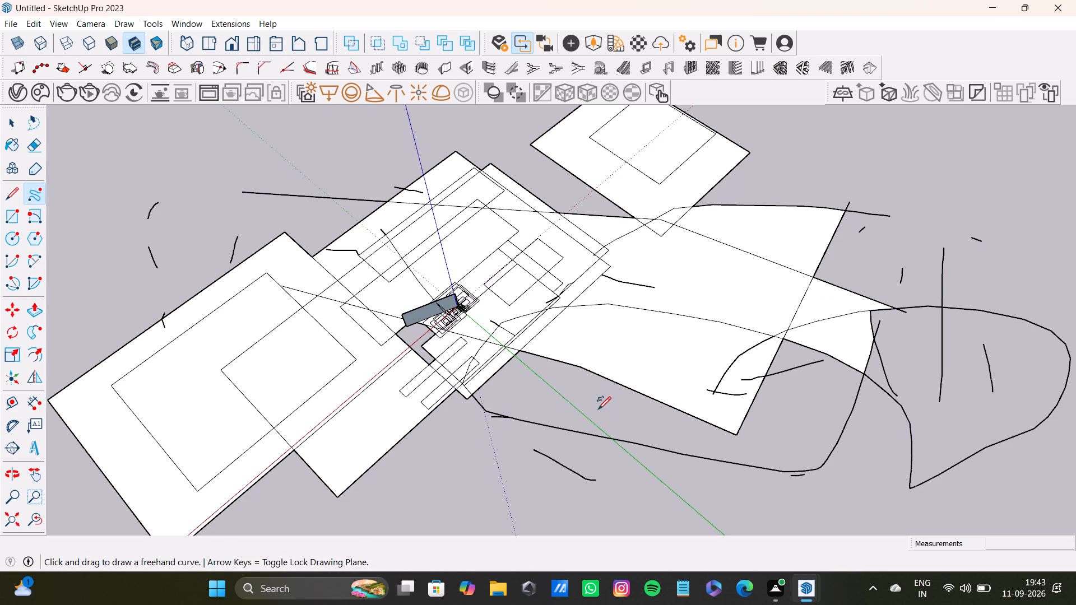
# Draw a run of short Freehand strokes from the model's near side around to the separate rectangle on the far side.
pyautogui.moveTo(598, 409); pyautogui.dragTo(587, 415)
pyautogui.moveTo(452, 375); pyautogui.dragTo(431, 384)
pyautogui.moveTo(325, 389); pyautogui.dragTo(233, 332)
pyautogui.moveTo(191, 241); pyautogui.dragTo(191, 203)
pyautogui.moveTo(203, 159); pyautogui.dragTo(216, 154)
pyautogui.moveTo(527, 184); pyautogui.dragTo(537, 184)
pyautogui.moveTo(715, 139); pyautogui.dragTo(734, 138)
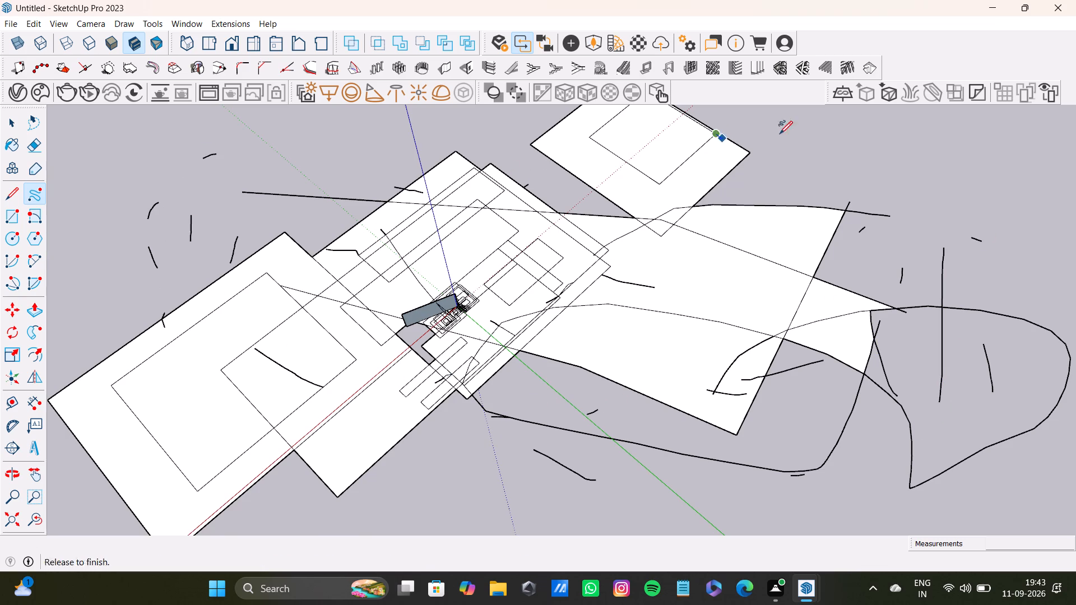
# Continue the ring of short Freehand strokes around the looping curve and back along the near side of the huge faces.
pyautogui.moveTo(842, 123); pyautogui.dragTo(865, 152)
pyautogui.moveTo(973, 345); pyautogui.dragTo(971, 351)
pyautogui.moveTo(969, 420); pyautogui.dragTo(963, 445)
pyautogui.moveTo(891, 502); pyautogui.dragTo(868, 509)
pyautogui.moveTo(778, 504); pyautogui.dragTo(725, 512)
pyautogui.moveTo(685, 501); pyautogui.dragTo(613, 478)
pyautogui.click(447, 408)
pyautogui.click(439, 400)
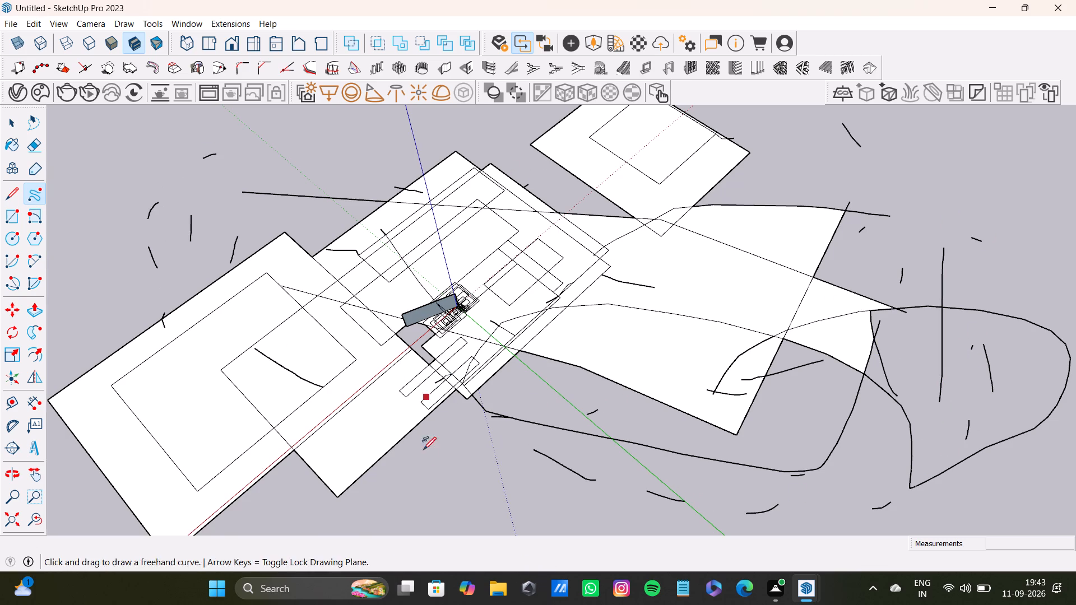
pyautogui.moveTo(419, 471); pyautogui.dragTo(417, 481)
pyautogui.moveTo(313, 448); pyautogui.dragTo(228, 406)
pyautogui.moveTo(185, 367); pyautogui.dragTo(174, 352)
pyautogui.moveTo(129, 301); pyautogui.dragTo(120, 286)
# Draw a long Freehand curve sweeping across the whole model and two tall strokes through the outer loop.
pyautogui.moveTo(98, 243); pyautogui.dragTo(652, 246)
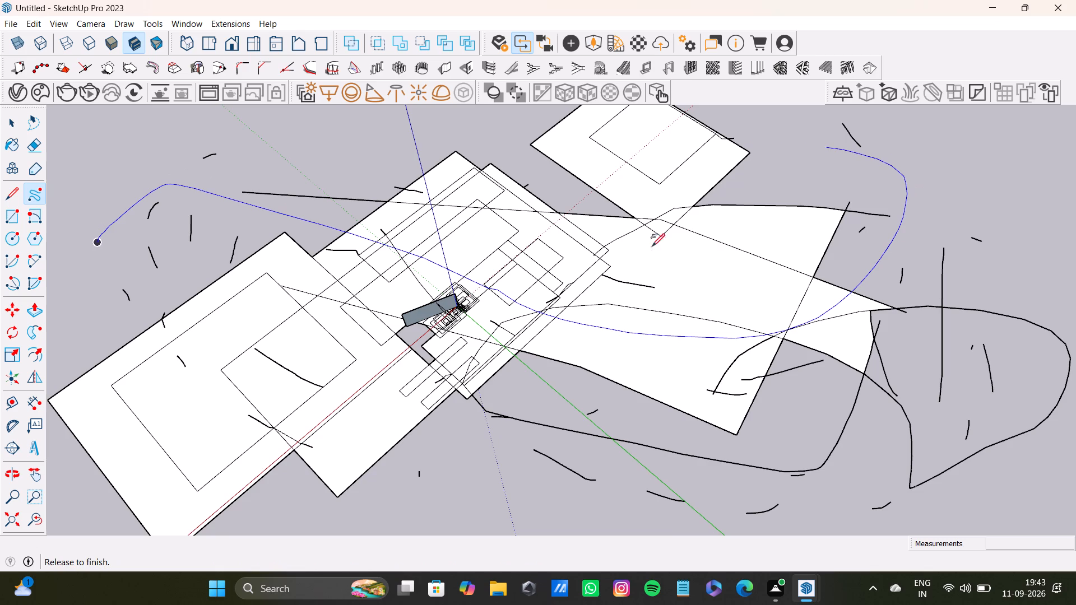
pyautogui.moveTo(652, 246); pyautogui.dragTo(1075, 379)
pyautogui.moveTo(991, 176); pyautogui.dragTo(916, 512)
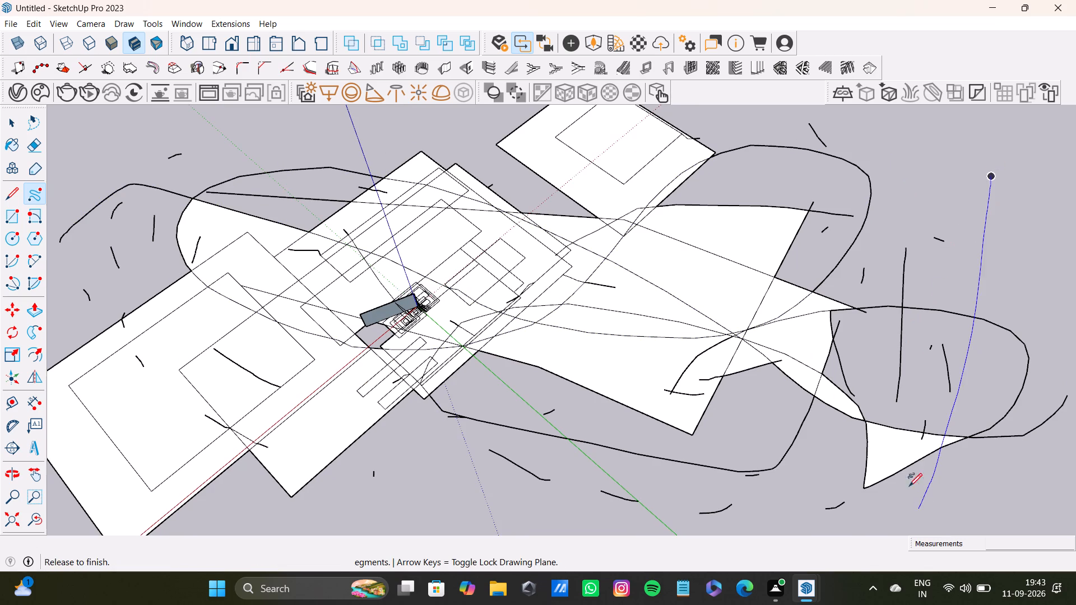
pyautogui.moveTo(939, 208); pyautogui.dragTo(887, 604)
# Draw long overlapping Freehand loops on the near side of the model, with a small round loop inside them.
pyautogui.moveTo(322, 468); pyautogui.dragTo(663, 500)
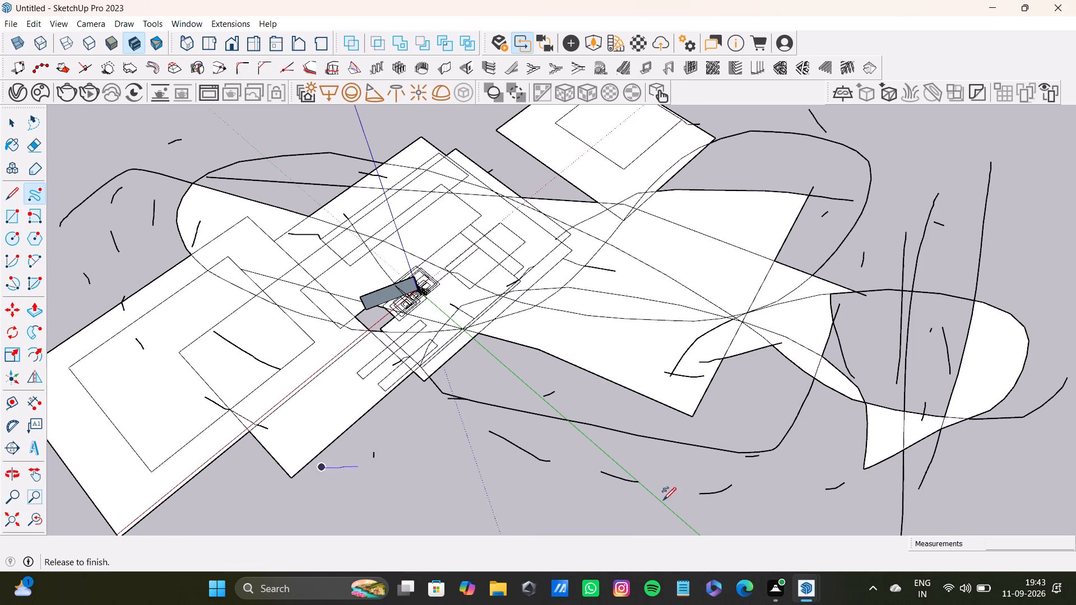
pyautogui.moveTo(663, 500); pyautogui.dragTo(1008, 532)
pyautogui.moveTo(288, 444); pyautogui.dragTo(632, 428)
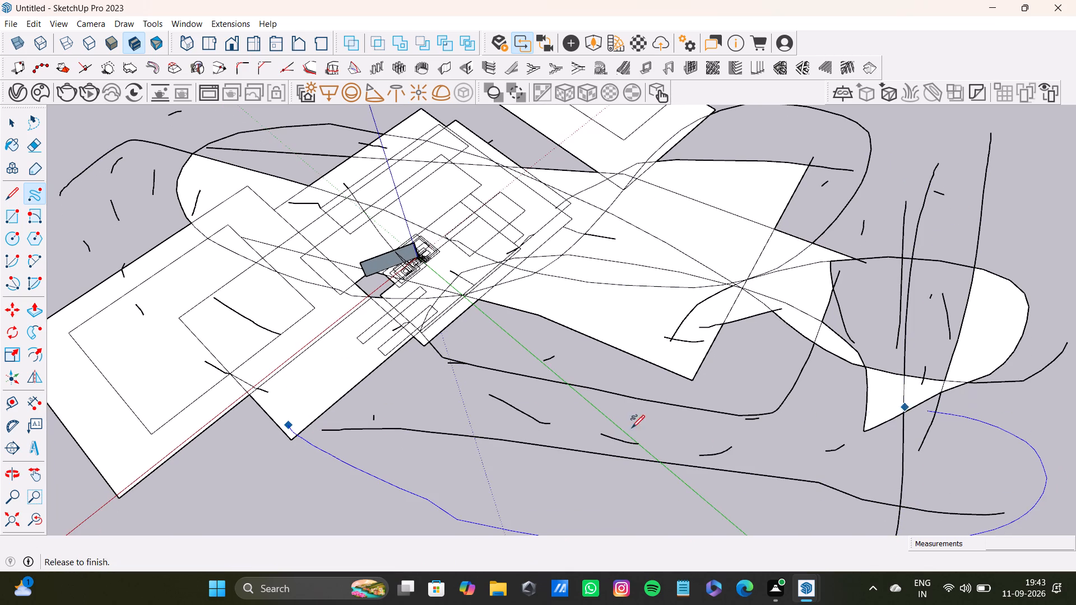
pyautogui.moveTo(632, 428); pyautogui.dragTo(317, 322)
pyautogui.moveTo(304, 339); pyautogui.dragTo(345, 359)
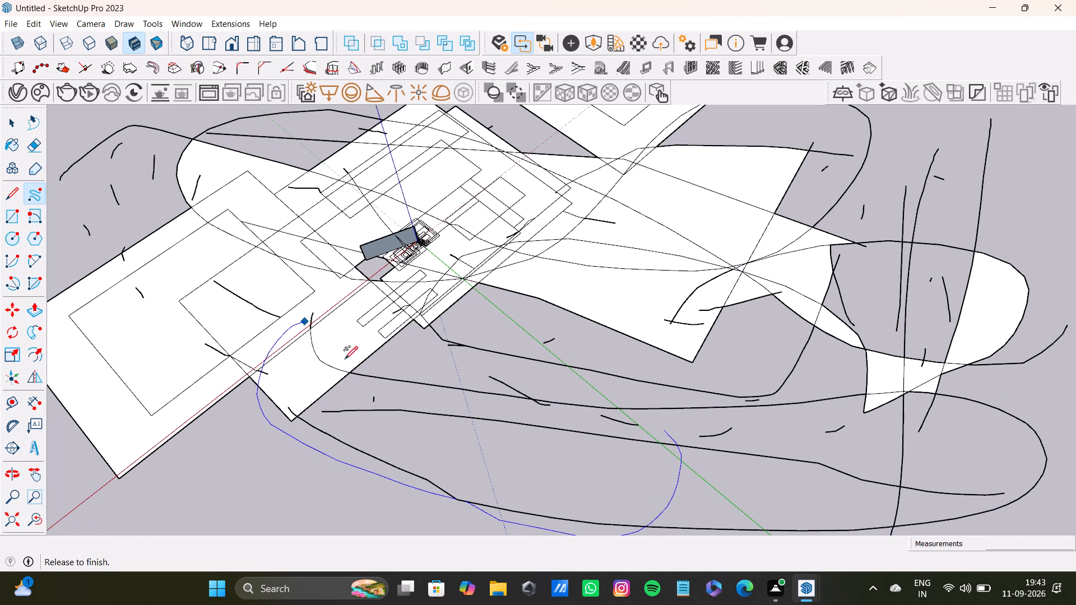
pyautogui.moveTo(345, 359); pyautogui.dragTo(432, 485)
pyautogui.moveTo(424, 418); pyautogui.dragTo(510, 476)
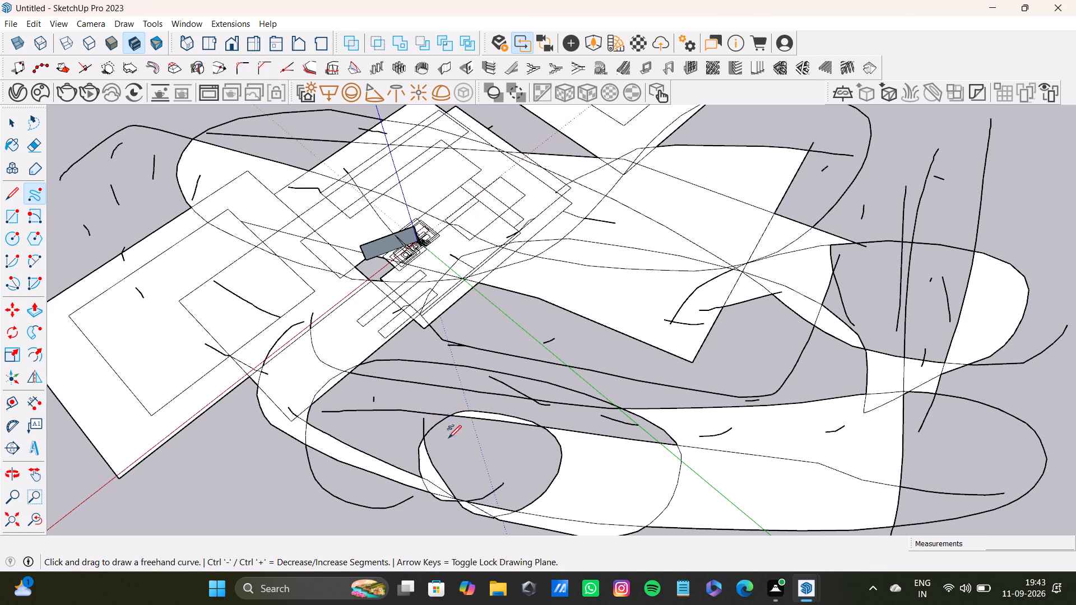
# Draw very large Freehand ovals on the open ground on opposite sides of the model.
pyautogui.scroll(-12, 439, 352)
pyautogui.moveTo(702, 216); pyautogui.dragTo(878, 220)
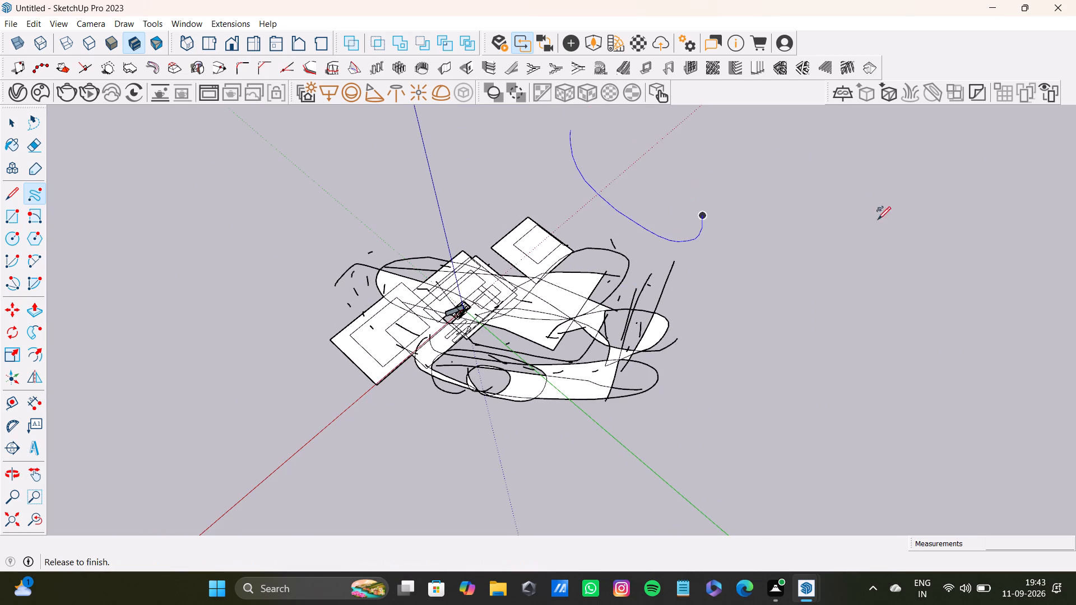
pyautogui.moveTo(878, 220); pyautogui.dragTo(541, 214)
pyautogui.moveTo(293, 189); pyautogui.dragTo(297, 240)
pyautogui.moveTo(212, 277); pyautogui.dragTo(302, 347)
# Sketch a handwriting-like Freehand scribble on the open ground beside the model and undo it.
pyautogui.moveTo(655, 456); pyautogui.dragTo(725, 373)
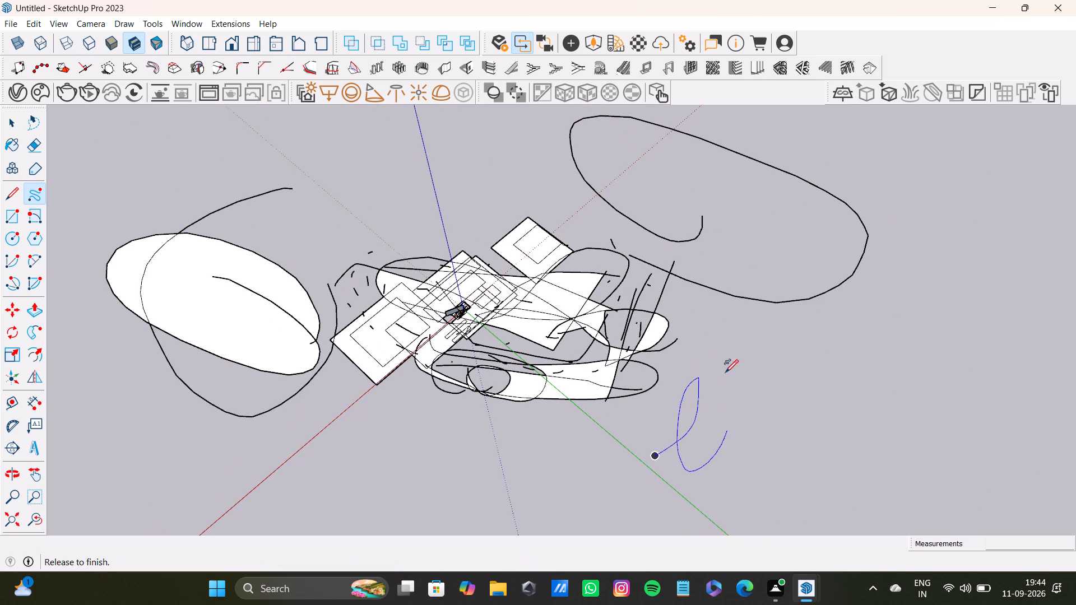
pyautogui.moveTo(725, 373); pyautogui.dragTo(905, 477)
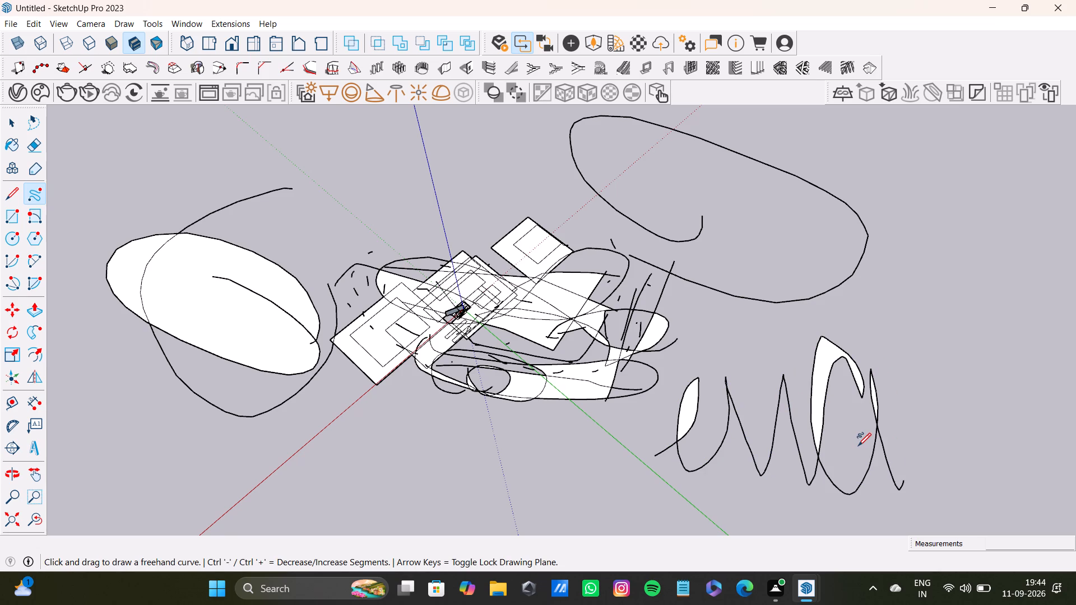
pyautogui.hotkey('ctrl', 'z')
# Draw two long crosswise Freehand lines and cross them with tall strokes to enclose a cell beside the model.
pyautogui.scroll(-4, 607, 374)
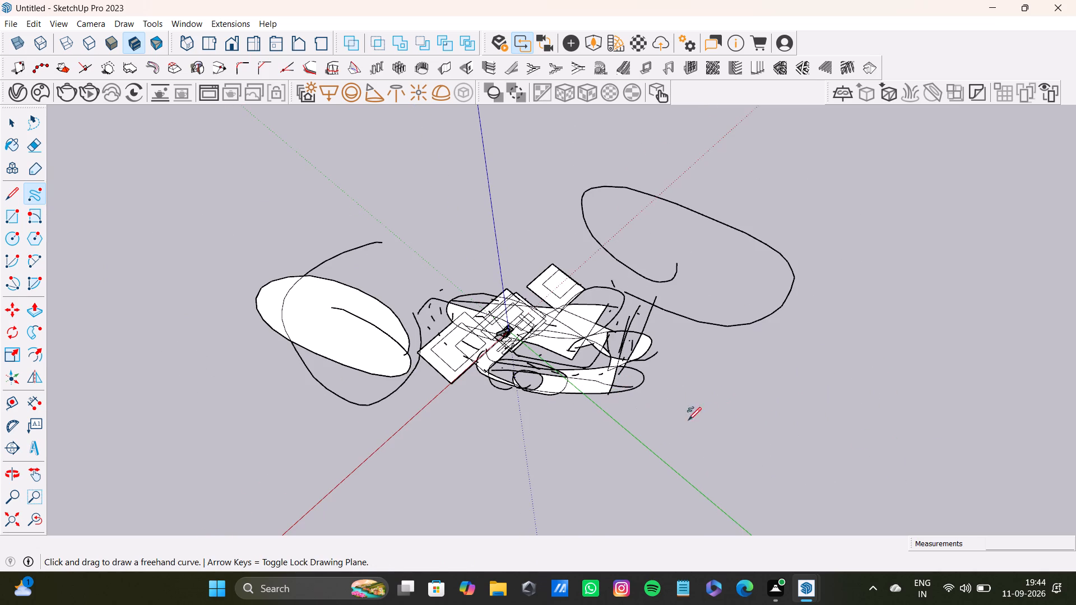
pyautogui.moveTo(664, 425); pyautogui.dragTo(1051, 418)
pyautogui.click(823, 347)
pyautogui.moveTo(841, 420); pyautogui.dragTo(850, 519)
pyautogui.moveTo(838, 275); pyautogui.dragTo(837, 539)
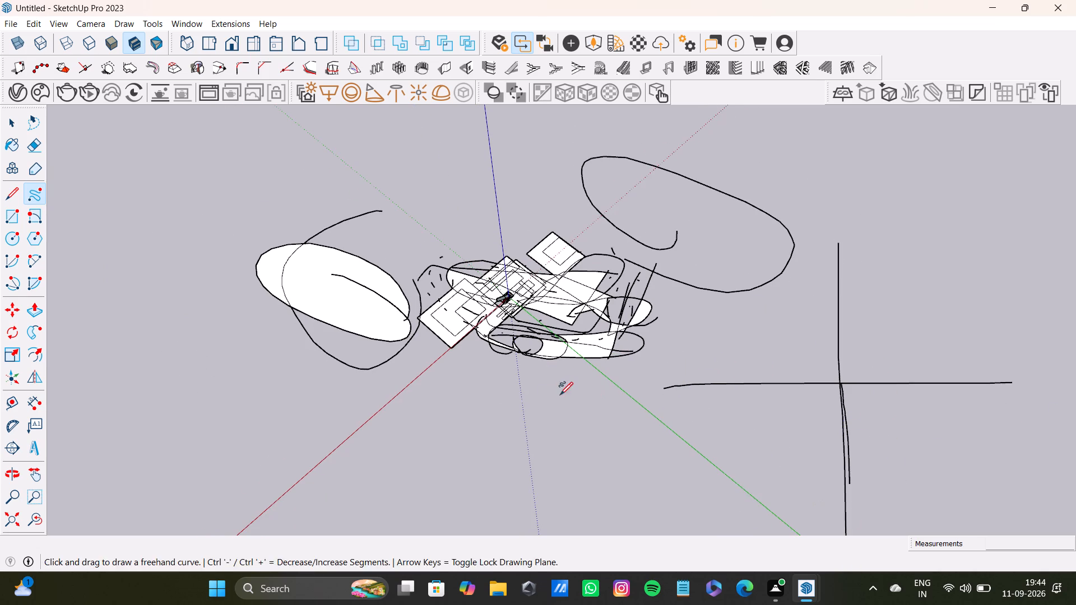
pyautogui.moveTo(504, 417); pyautogui.dragTo(1075, 455)
pyautogui.moveTo(837, 274); pyautogui.dragTo(833, 593)
# Draw six more tall, roughly parallel Freehand strokes through the crosswise lines and in front of the model.
pyautogui.moveTo(603, 257); pyautogui.dragTo(603, 578)
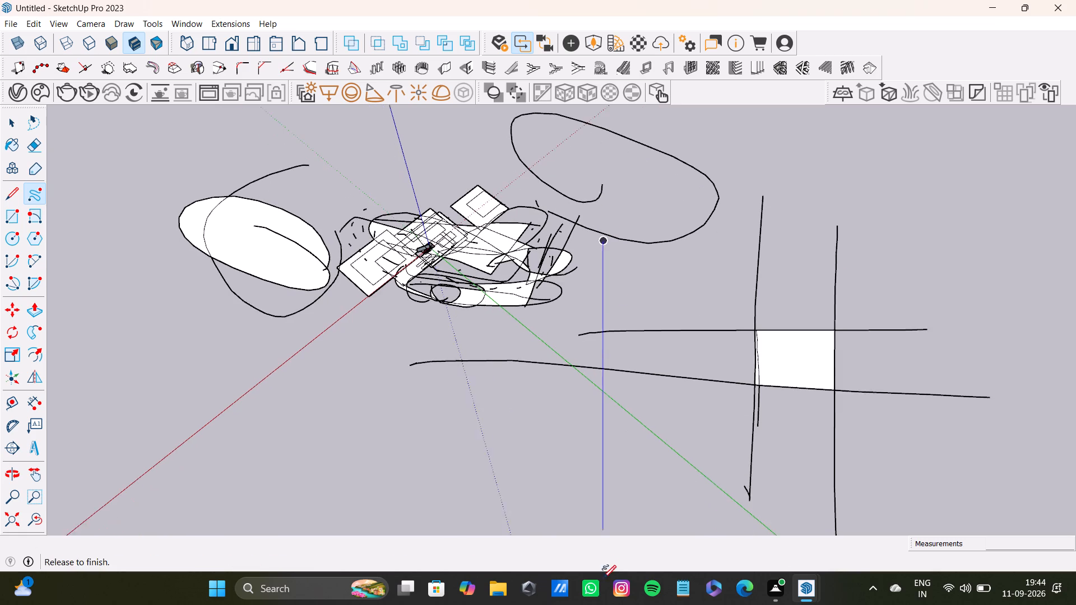
pyautogui.moveTo(603, 578); pyautogui.dragTo(604, 570)
pyautogui.moveTo(679, 235); pyautogui.dragTo(666, 585)
pyautogui.moveTo(358, 194); pyautogui.dragTo(368, 519)
pyautogui.moveTo(416, 210); pyautogui.dragTo(426, 604)
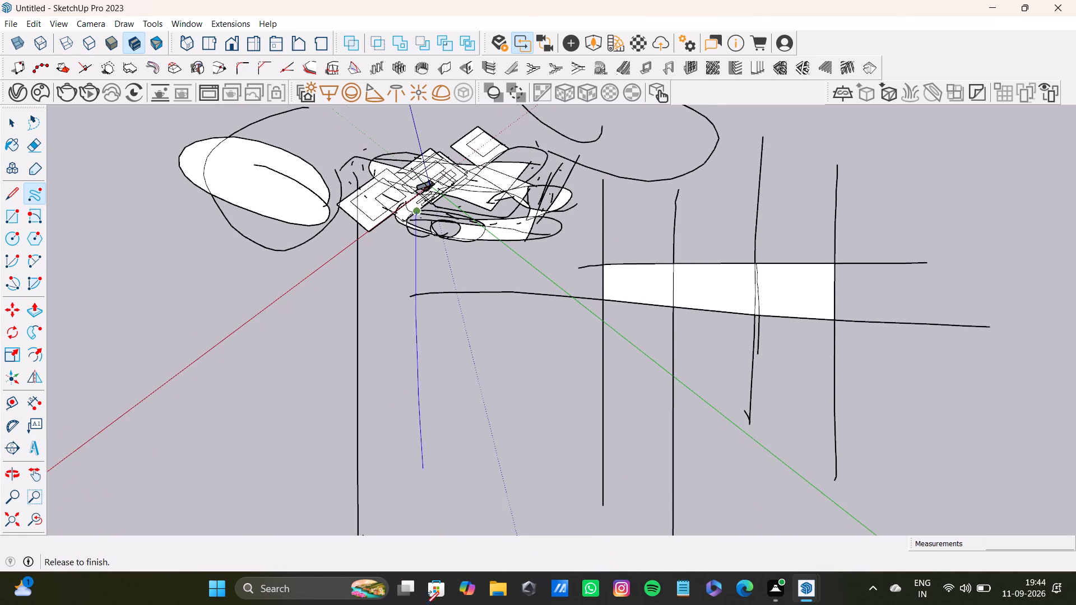
pyautogui.moveTo(426, 604); pyautogui.dragTo(434, 561)
pyautogui.moveTo(442, 213); pyautogui.dragTo(466, 547)
pyautogui.moveTo(261, 159); pyautogui.dragTo(310, 544)
# Fill the area below the crosswise lines with more long Freehand strokes, a zigzag and a wide wavy curve.
pyautogui.moveTo(601, 280); pyautogui.dragTo(614, 515)
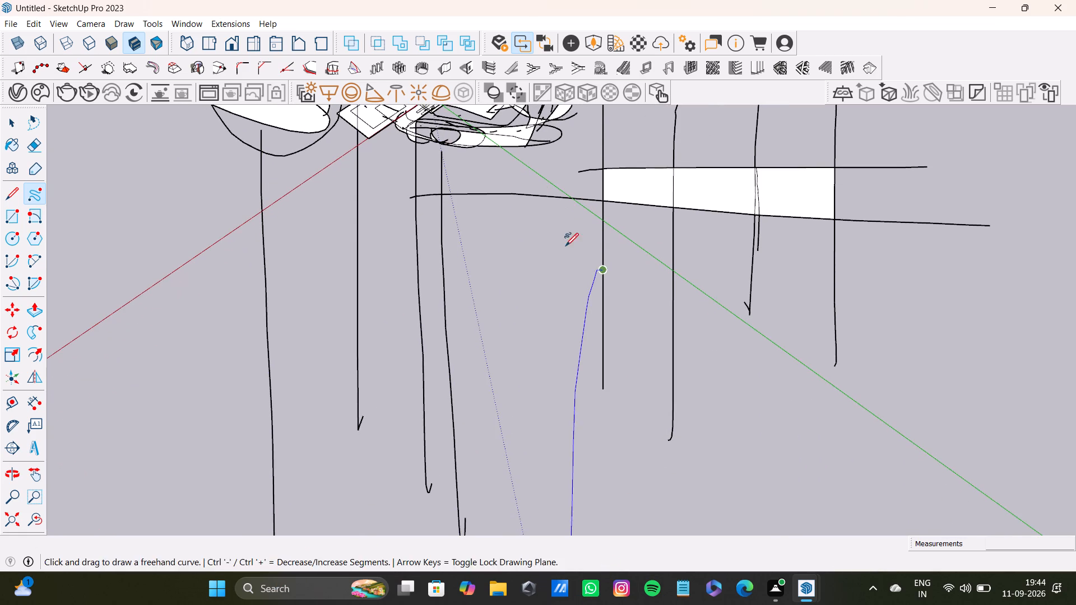
pyautogui.moveTo(499, 157); pyautogui.dragTo(617, 519)
pyautogui.moveTo(746, 245); pyautogui.dragTo(851, 462)
pyautogui.moveTo(892, 230); pyautogui.dragTo(869, 506)
pyautogui.moveTo(209, 108); pyautogui.dragTo(229, 444)
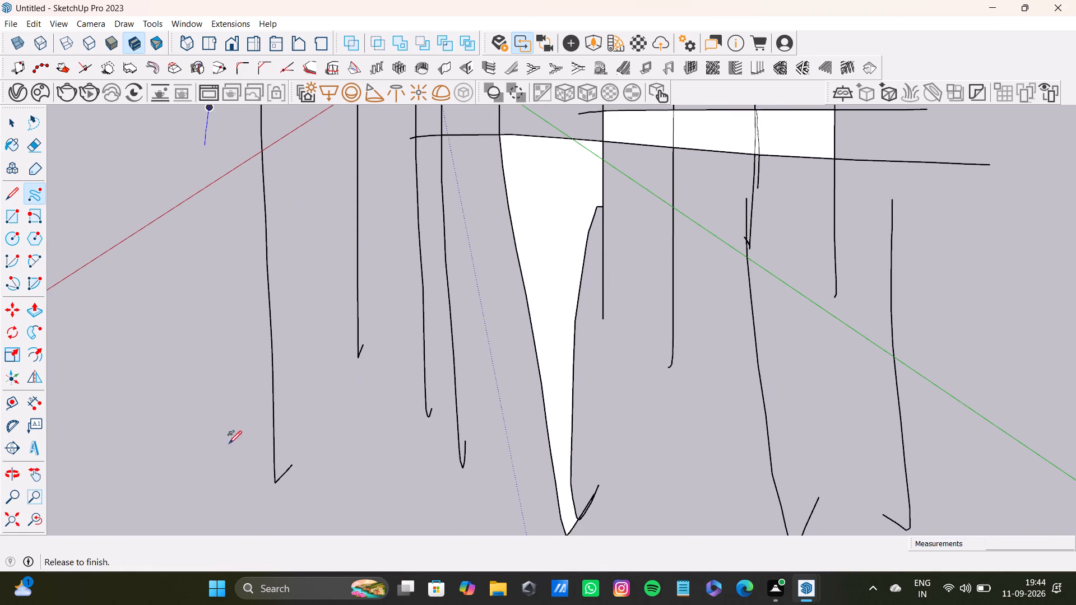
pyautogui.moveTo(229, 444); pyautogui.dragTo(251, 465)
pyautogui.moveTo(659, 277); pyautogui.dragTo(701, 547)
pyautogui.moveTo(571, 294); pyautogui.dragTo(312, 320)
pyautogui.moveTo(207, 122); pyautogui.dragTo(185, 420)
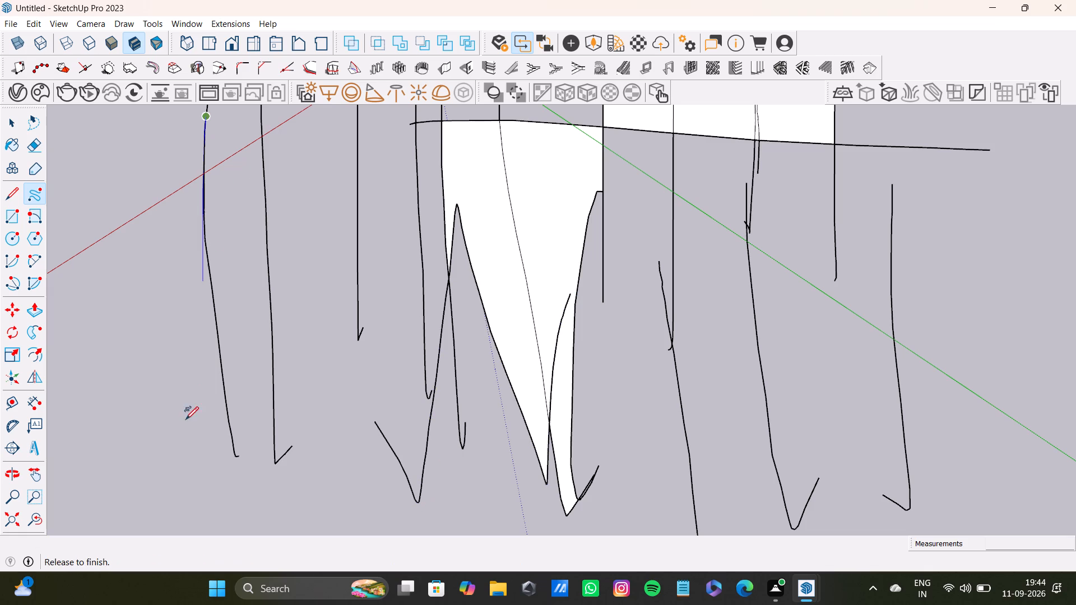
pyautogui.moveTo(185, 420); pyautogui.dragTo(1075, 339)
# Draw a huge Freehand loop around the existing sketches and a separate looping curve on the empty ground beyond it.
pyautogui.scroll(-8, 660, 381)
pyautogui.keyDown('shift'); pyautogui.moveTo(472, 389); pyautogui.dragTo(889, 417, button='middle'); pyautogui.keyUp('shift')
pyautogui.scroll(-1, 872, 421)
pyautogui.moveTo(642, 264); pyautogui.dragTo(776, 346)
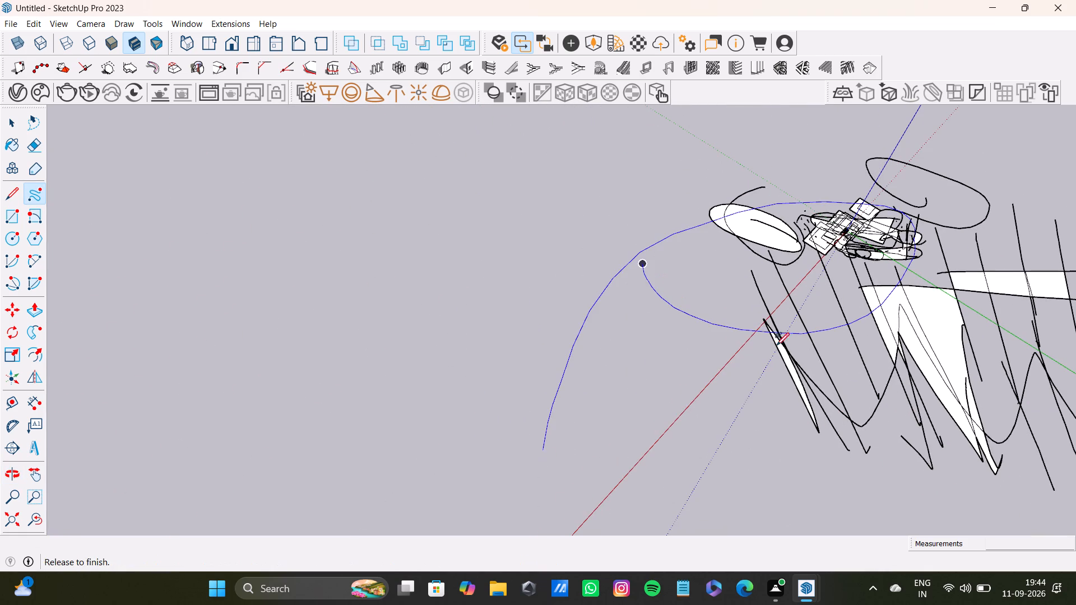
pyautogui.moveTo(776, 346); pyautogui.dragTo(548, 311)
pyautogui.moveTo(415, 159); pyautogui.dragTo(286, 283)
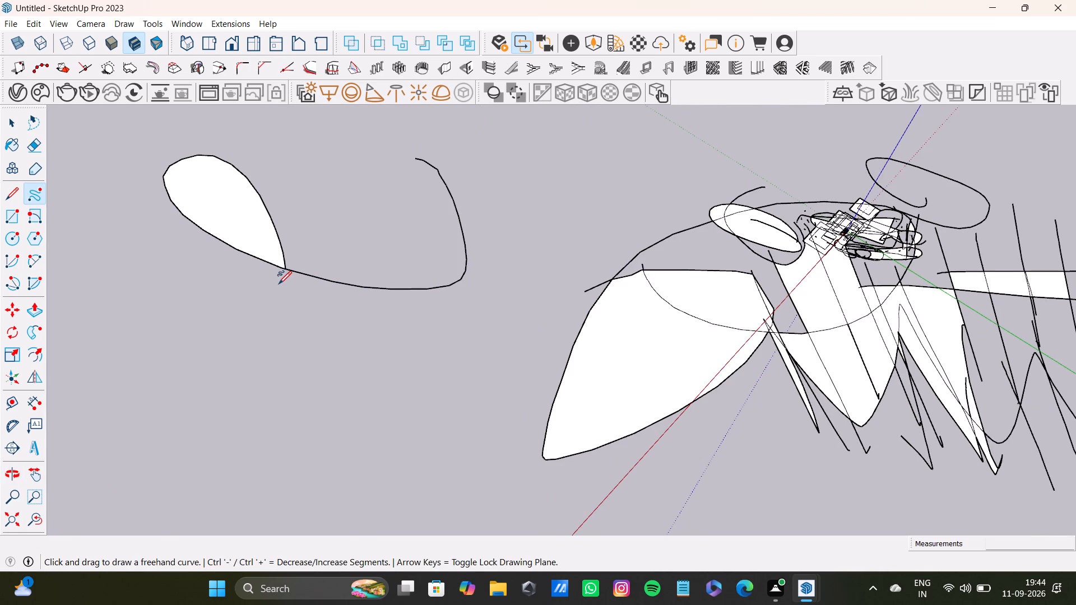
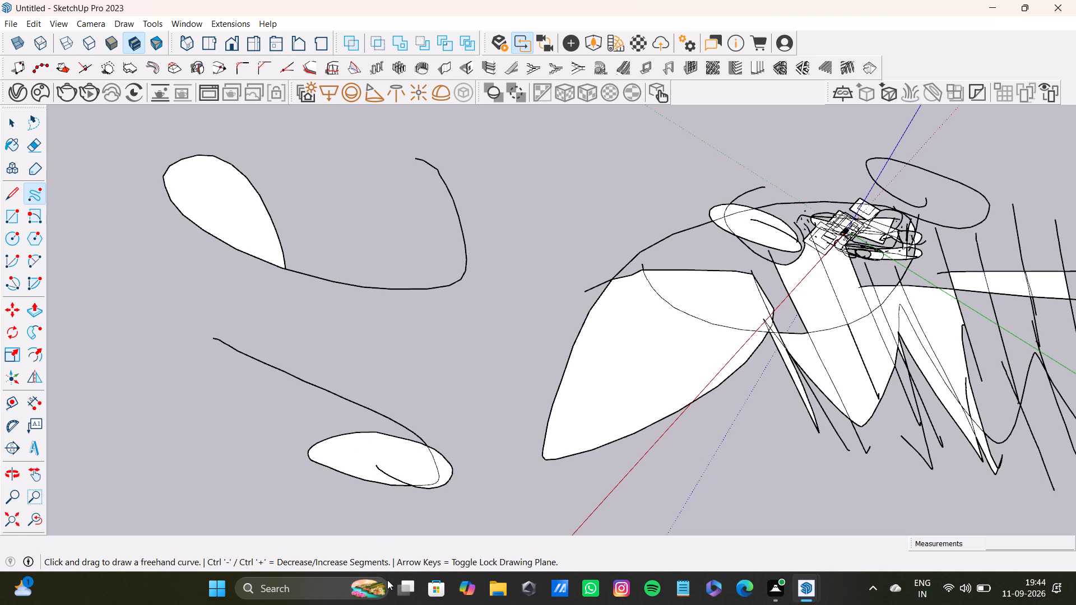
# Draw three Freehand strokes, one of them bent, in the gap between the separate looping curves and the large filled loop.
pyautogui.moveTo(442, 323); pyautogui.dragTo(470, 468)
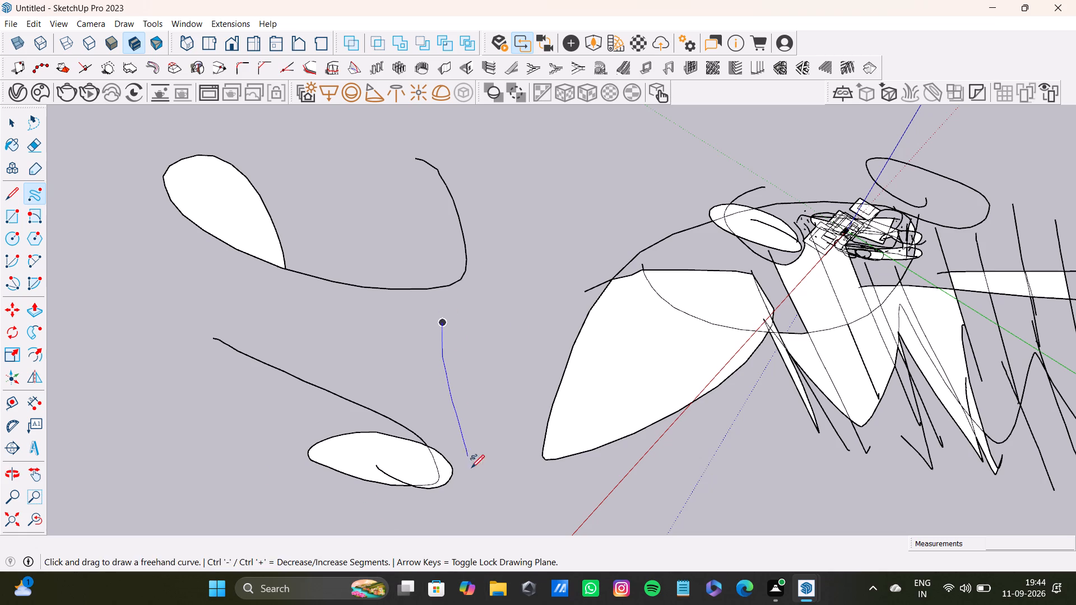
pyautogui.moveTo(521, 299); pyautogui.dragTo(539, 455)
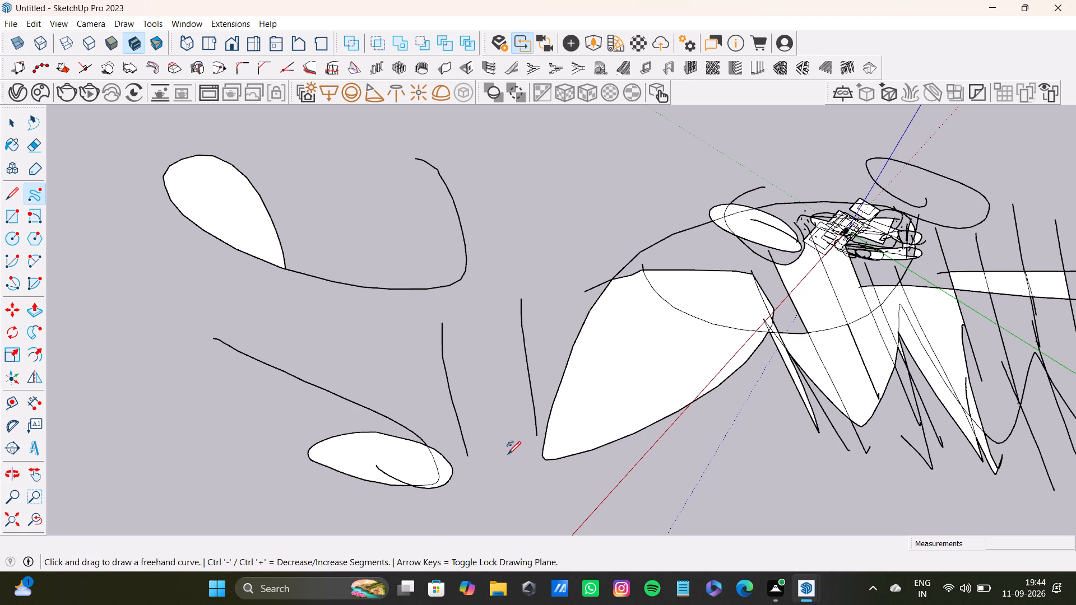
pyautogui.moveTo(544, 194); pyautogui.dragTo(485, 409)
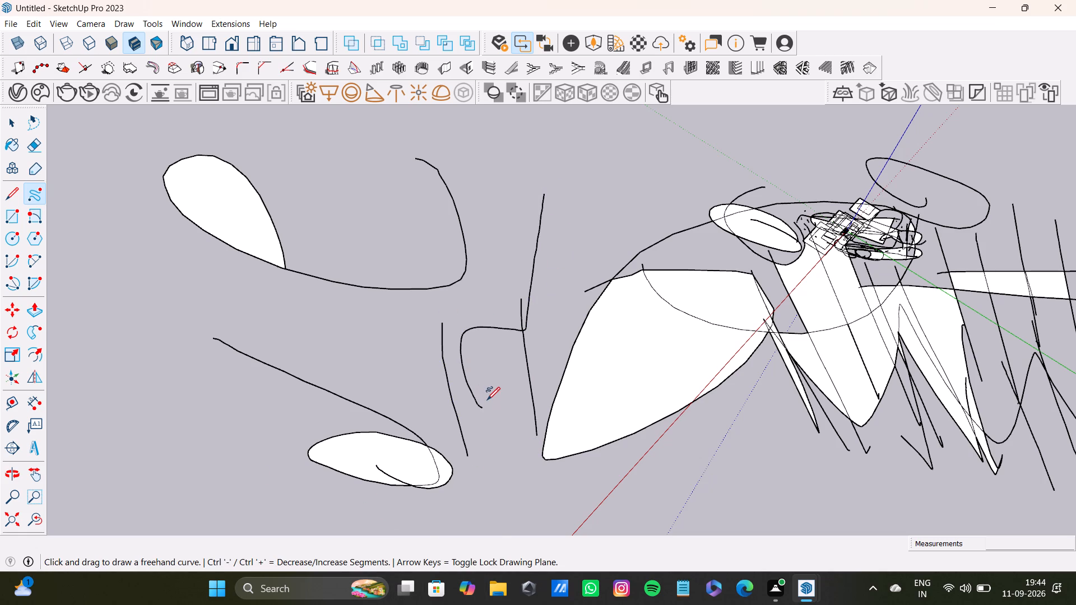
# Draw two long crossing Freehand strokes beside the sketches and five more strokes along the dotted green axis that enclose a triangle.
pyautogui.scroll(-15, 487, 400)
pyautogui.moveTo(487, 400); pyautogui.dragTo(700, 334, button='middle')
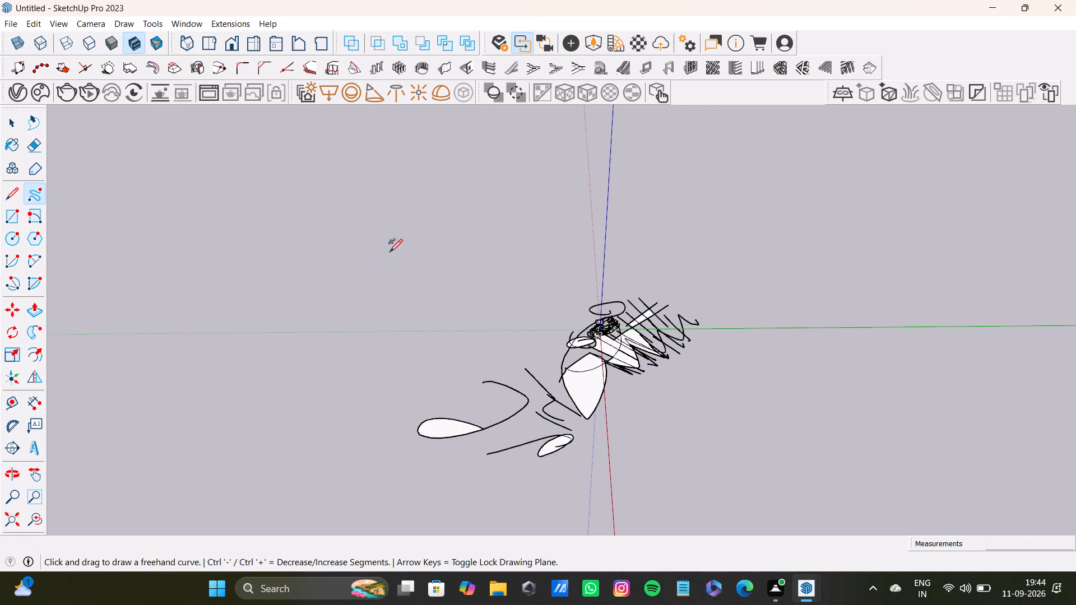
pyautogui.moveTo(405, 241); pyautogui.dragTo(659, 399)
pyautogui.moveTo(546, 220); pyautogui.dragTo(382, 427)
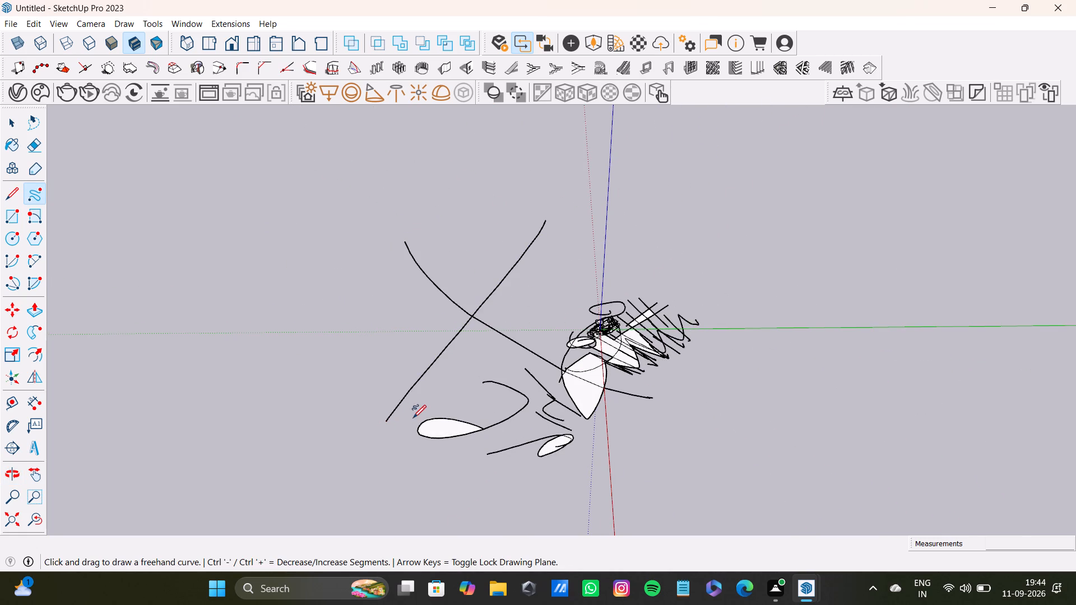
pyautogui.moveTo(320, 220); pyautogui.dragTo(345, 379)
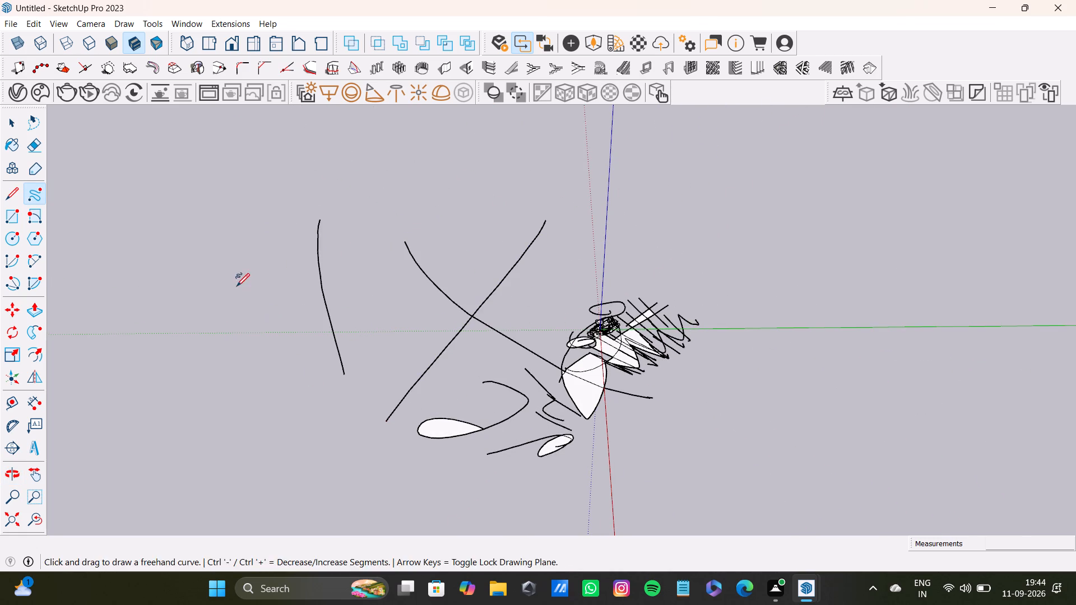
pyautogui.moveTo(236, 286); pyautogui.dragTo(454, 318)
pyautogui.moveTo(279, 187); pyautogui.dragTo(342, 457)
pyautogui.moveTo(226, 401); pyautogui.dragTo(420, 295)
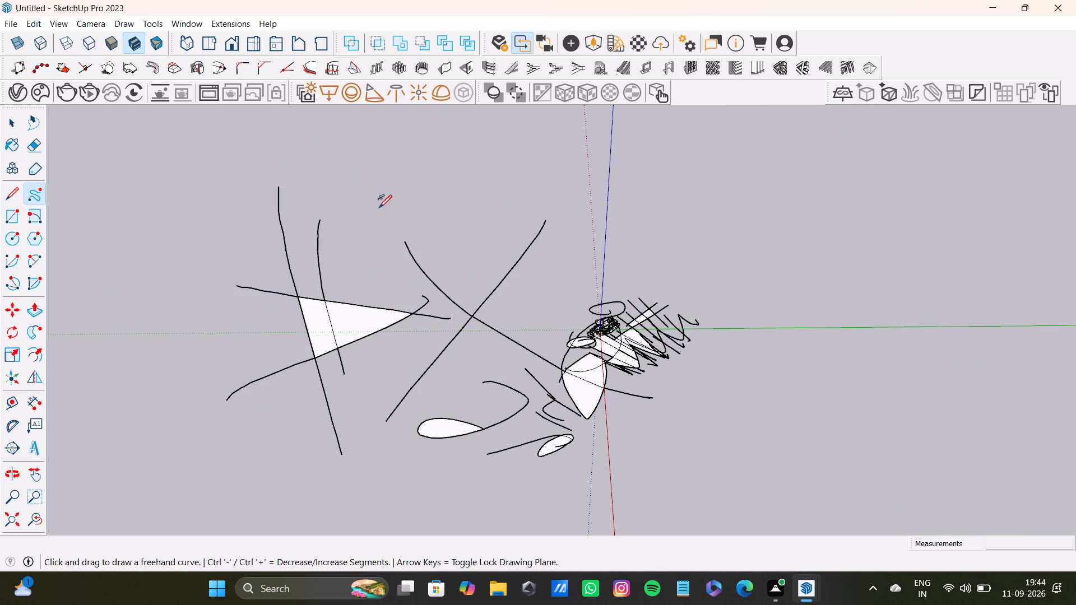
pyautogui.moveTo(379, 208); pyautogui.dragTo(371, 406)
# Draw three Freehand stars of four crossing strokes each on the empty ground on the solid green axis side.
pyautogui.moveTo(745, 214); pyautogui.dragTo(713, 315)
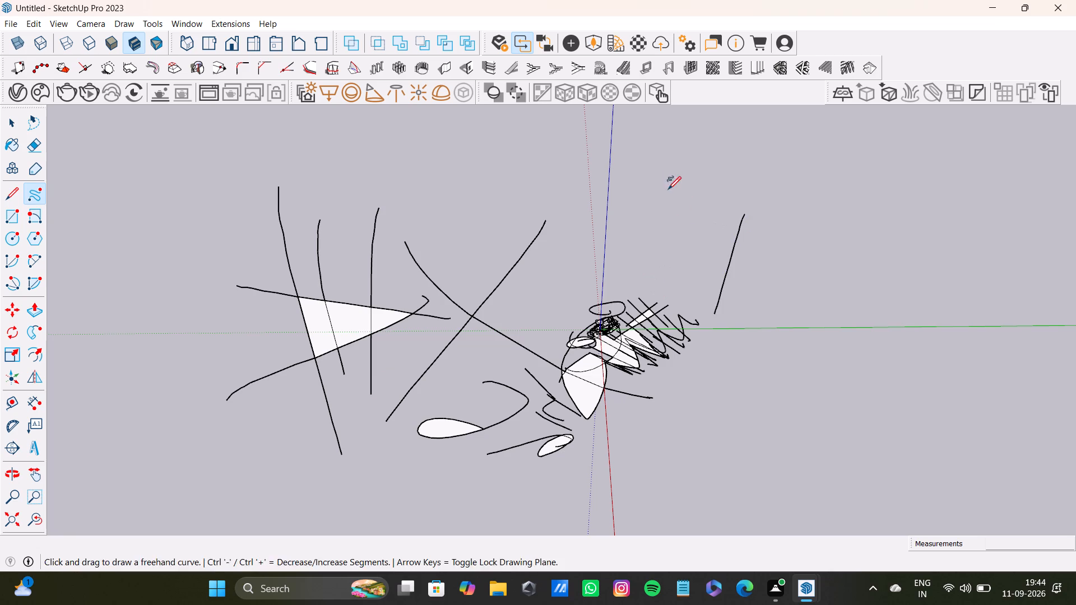
pyautogui.moveTo(667, 183); pyautogui.dragTo(801, 302)
pyautogui.moveTo(693, 169); pyautogui.dragTo(735, 323)
pyautogui.moveTo(643, 257); pyautogui.dragTo(834, 232)
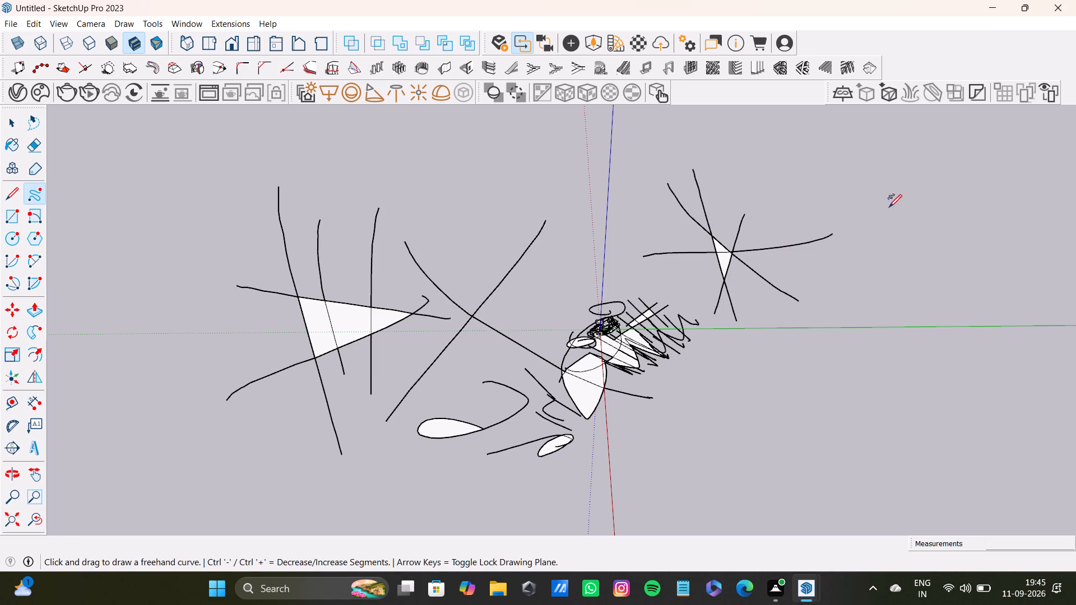
pyautogui.moveTo(888, 394); pyautogui.dragTo(786, 491)
pyautogui.moveTo(791, 420); pyautogui.dragTo(898, 488)
pyautogui.moveTo(826, 409); pyautogui.dragTo(837, 509)
pyautogui.moveTo(768, 460); pyautogui.dragTo(810, 455)
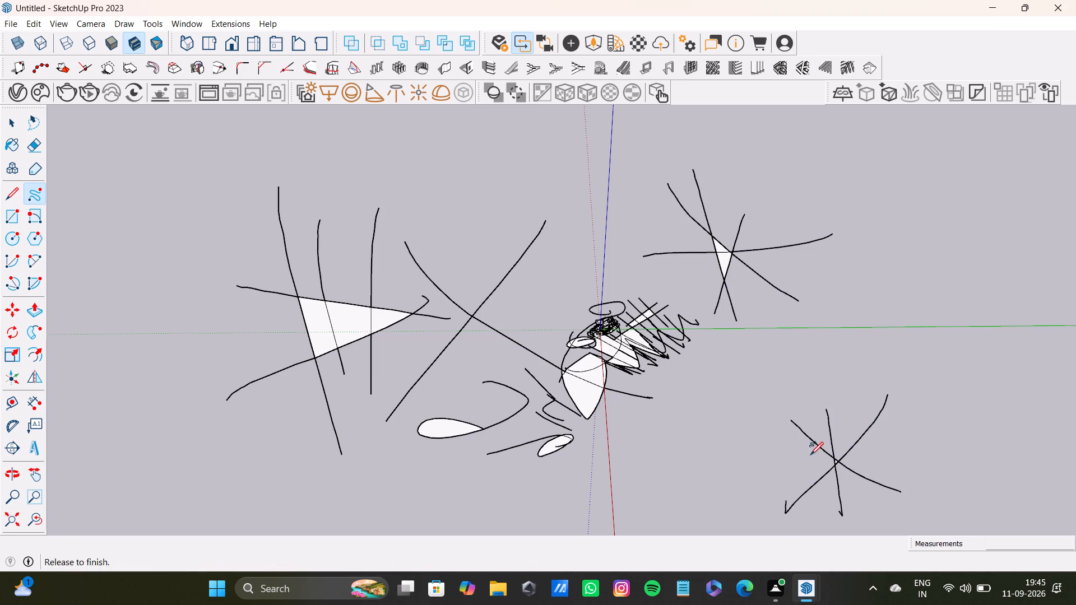
pyautogui.moveTo(810, 455); pyautogui.dragTo(976, 434)
pyautogui.moveTo(957, 174); pyautogui.dragTo(856, 362)
pyautogui.moveTo(855, 216); pyautogui.dragTo(993, 350)
pyautogui.moveTo(887, 197); pyautogui.dragTo(921, 382)
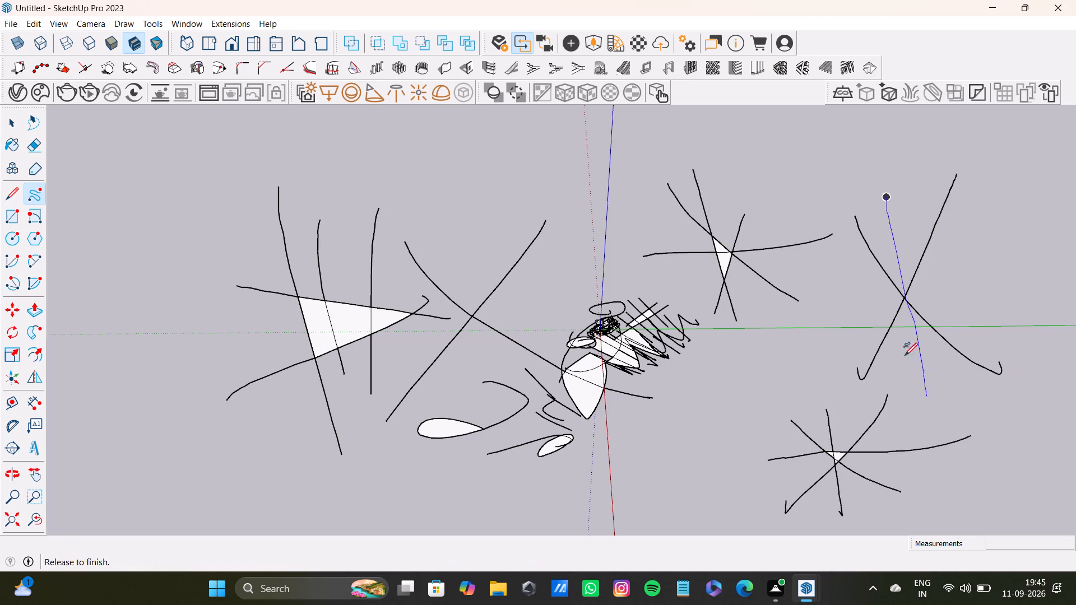
pyautogui.moveTo(855, 309); pyautogui.dragTo(1042, 260)
# Draw three four-stroke Freehand stars on the dotted green axis side: by the long cross, at the far end, and over the triangle.
pyautogui.moveTo(527, 164); pyautogui.dragTo(466, 262)
pyautogui.moveTo(452, 208); pyautogui.dragTo(559, 249)
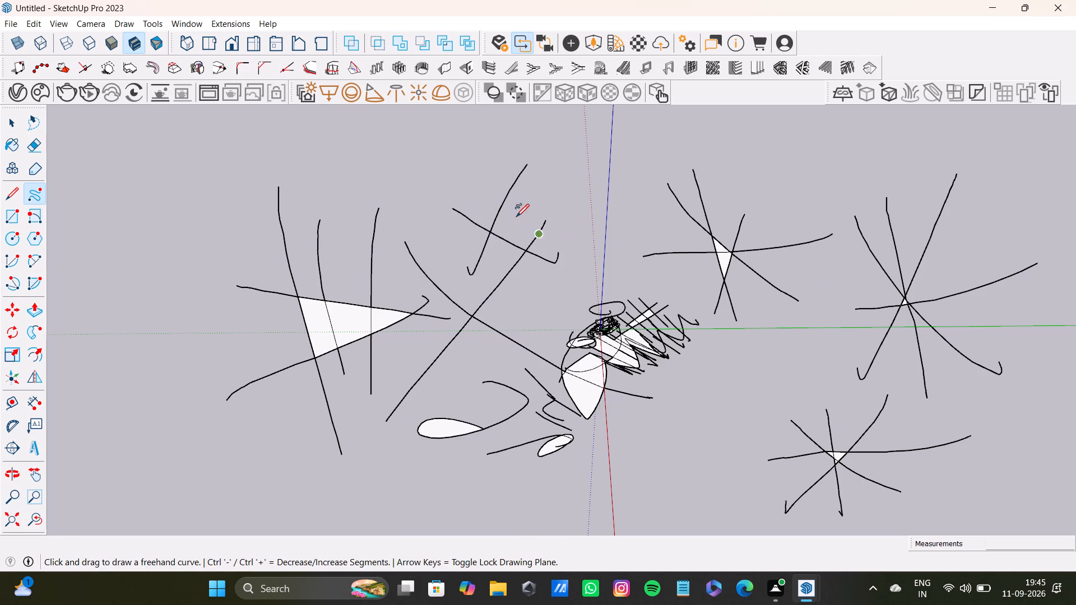
pyautogui.moveTo(488, 190); pyautogui.dragTo(508, 295)
pyautogui.moveTo(470, 251); pyautogui.dragTo(538, 210)
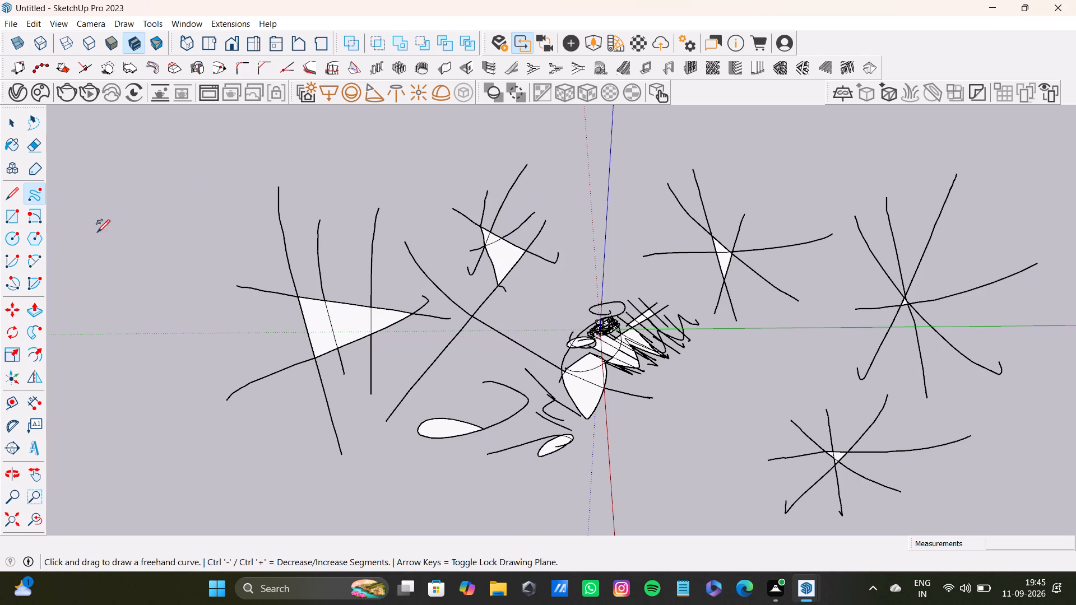
pyautogui.moveTo(194, 195); pyautogui.dragTo(125, 385)
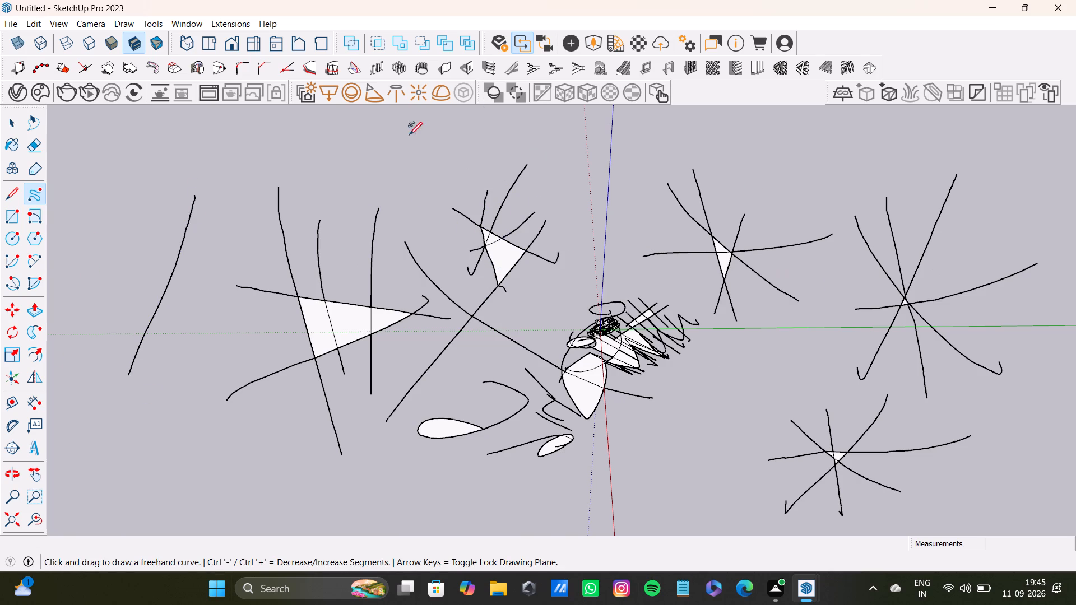
pyautogui.moveTo(114, 226); pyautogui.dragTo(196, 324)
pyautogui.moveTo(164, 234); pyautogui.dragTo(188, 393)
pyautogui.moveTo(146, 329); pyautogui.dragTo(251, 266)
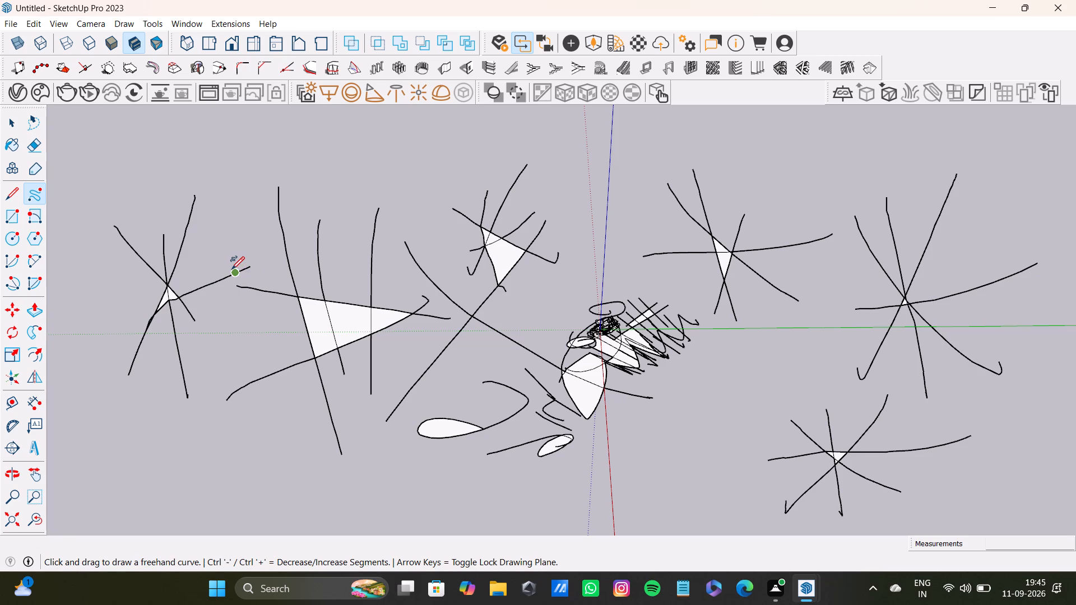
pyautogui.moveTo(297, 144); pyautogui.dragTo(243, 276)
pyautogui.moveTo(214, 157); pyautogui.dragTo(403, 297)
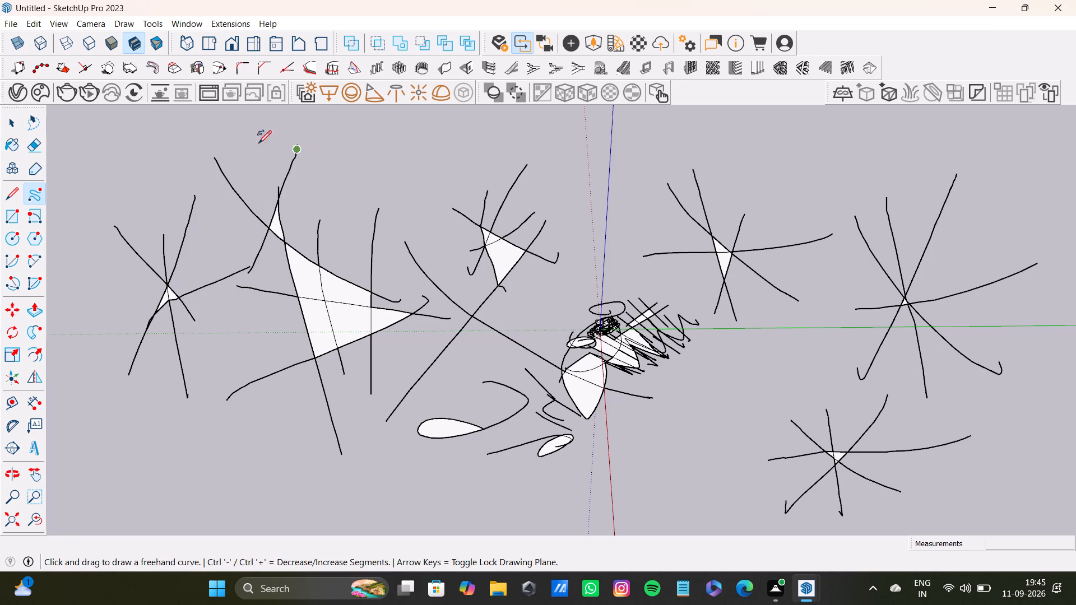
pyautogui.moveTo(230, 155); pyautogui.dragTo(292, 343)
pyautogui.moveTo(218, 245); pyautogui.dragTo(443, 227)
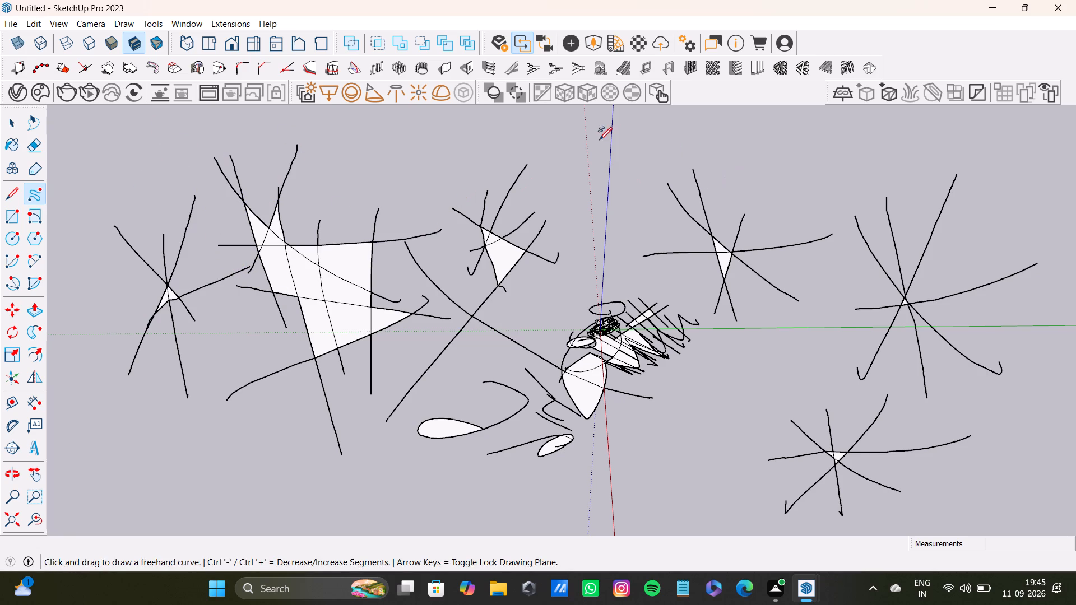
# Draw two three-stroke Freehand stars behind the model, one across the blue axis and one beyond the nearest star.
pyautogui.moveTo(599, 140); pyautogui.dragTo(591, 272)
pyautogui.moveTo(588, 117); pyautogui.dragTo(633, 275)
pyautogui.moveTo(546, 194); pyautogui.dragTo(675, 188)
pyautogui.moveTo(796, 132); pyautogui.dragTo(794, 244)
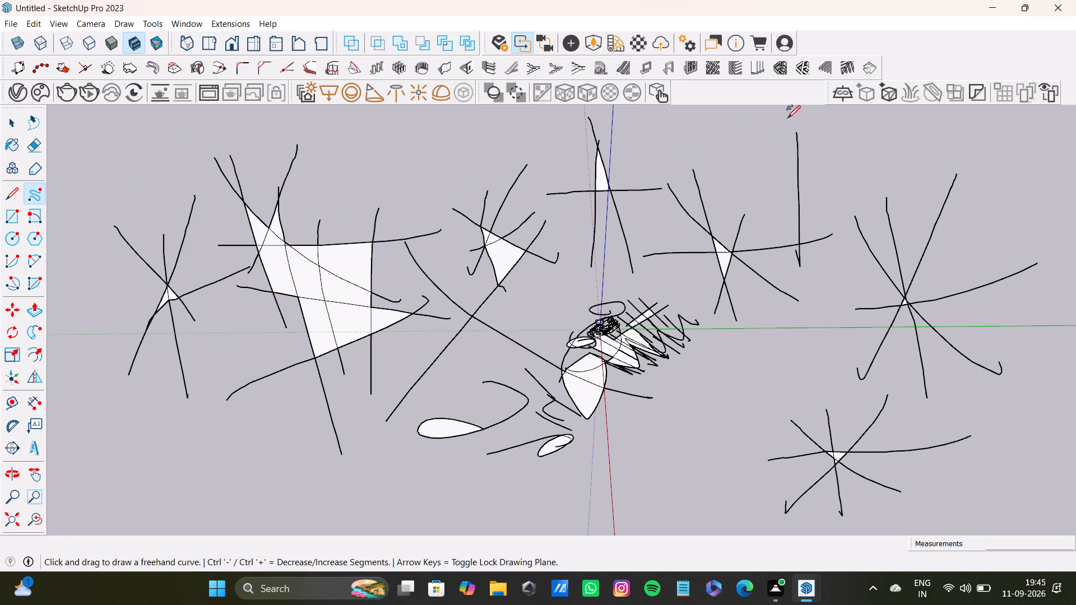
pyautogui.moveTo(789, 118); pyautogui.dragTo(843, 254)
pyautogui.moveTo(728, 194); pyautogui.dragTo(857, 156)
# Draw a row of three larger four-stroke Freehand stars behind the sketches on the dotted green axis side.
pyautogui.scroll(-13, 564, 328)
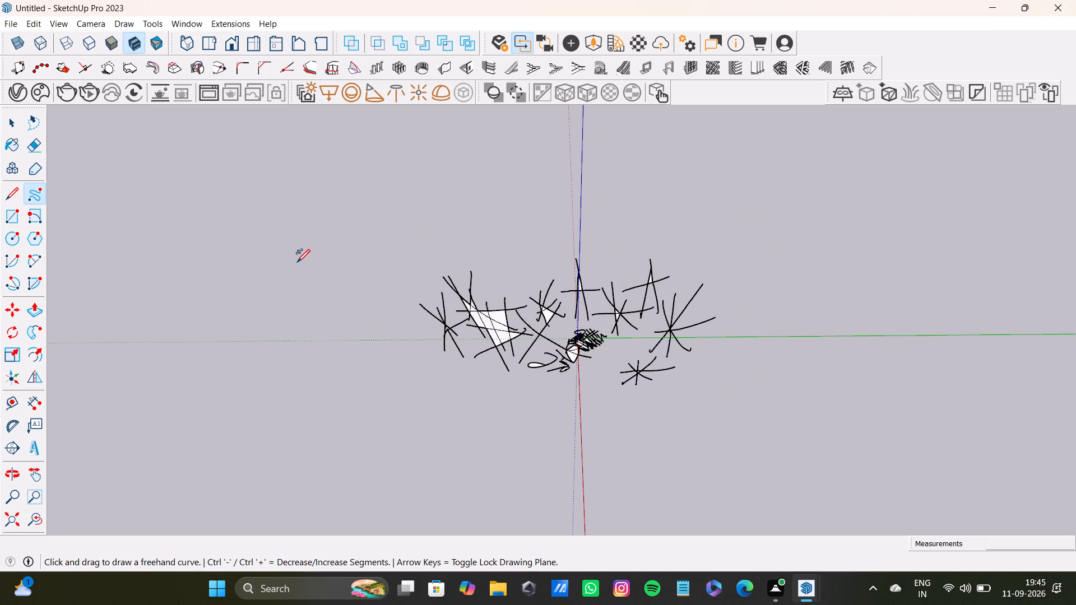
pyautogui.moveTo(215, 181); pyautogui.dragTo(170, 357)
pyautogui.moveTo(148, 212); pyautogui.dragTo(241, 319)
pyautogui.moveTo(166, 174); pyautogui.dragTo(187, 359)
pyautogui.moveTo(110, 283); pyautogui.dragTo(284, 225)
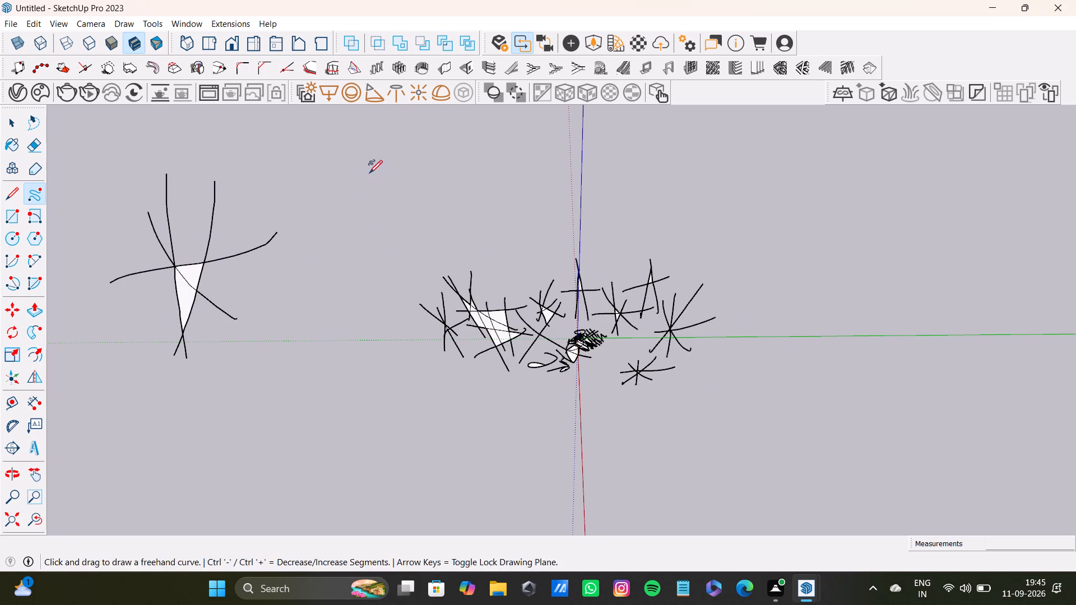
pyautogui.moveTo(370, 169); pyautogui.dragTo(308, 296)
pyautogui.moveTo(277, 173); pyautogui.dragTo(381, 285)
pyautogui.moveTo(306, 160); pyautogui.dragTo(345, 323)
pyautogui.moveTo(290, 265); pyautogui.dragTo(429, 201)
pyautogui.moveTo(513, 173); pyautogui.dragTo(433, 299)
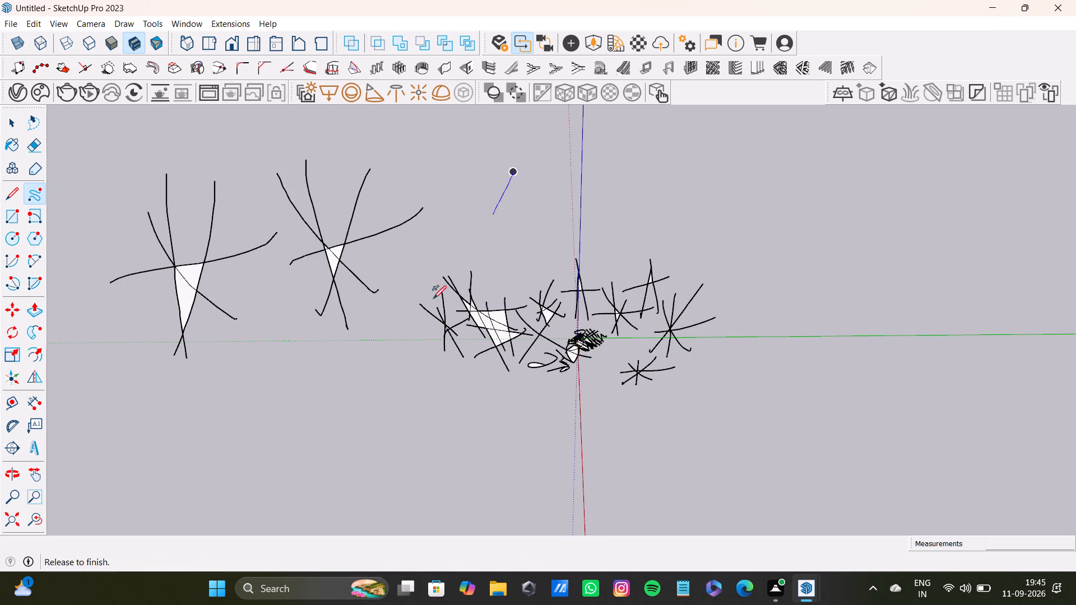
pyautogui.moveTo(433, 299); pyautogui.dragTo(426, 253)
pyautogui.moveTo(431, 193); pyautogui.dragTo(592, 300)
pyautogui.moveTo(452, 160); pyautogui.dragTo(472, 342)
pyautogui.moveTo(372, 258); pyautogui.dragTo(561, 219)
# Draw two large four-stroke Freehand stars on the solid green axis side, one behind the sketches and one in front.
pyautogui.moveTo(743, 165); pyautogui.dragTo(690, 311)
pyautogui.moveTo(664, 178); pyautogui.dragTo(672, 190)
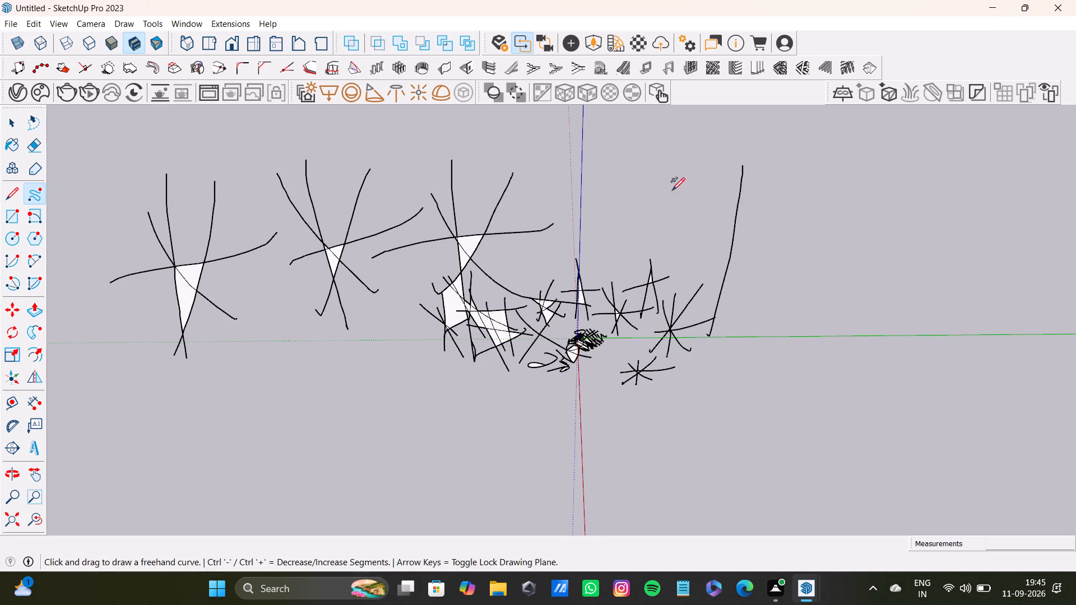
pyautogui.moveTo(672, 190); pyautogui.dragTo(814, 314)
pyautogui.moveTo(726, 190); pyautogui.dragTo(729, 324)
pyautogui.moveTo(655, 274); pyautogui.dragTo(883, 216)
pyautogui.moveTo(950, 355); pyautogui.dragTo(875, 501)
pyautogui.moveTo(856, 395); pyautogui.dragTo(974, 469)
pyautogui.moveTo(905, 367); pyautogui.dragTo(915, 509)
pyautogui.moveTo(850, 477); pyautogui.dragTo(986, 418)
# Draw a large four-stroke Freehand star across the solid red axis in front of the sketches.
pyautogui.moveTo(636, 397); pyautogui.dragTo(548, 544)
pyautogui.moveTo(504, 444); pyautogui.dragTo(509, 444)
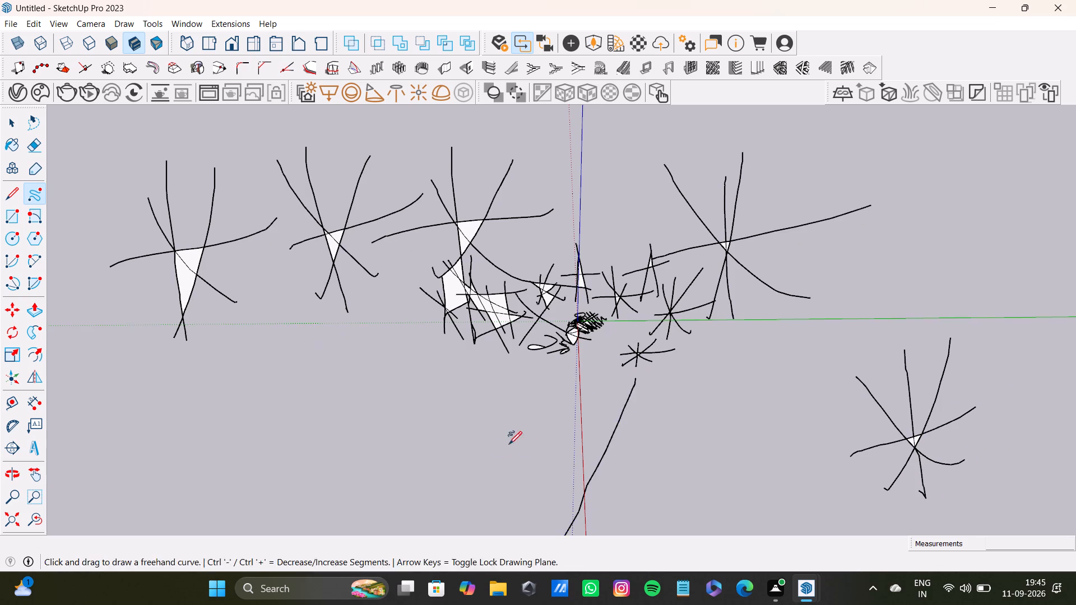
pyautogui.moveTo(509, 444); pyautogui.dragTo(722, 523)
pyautogui.moveTo(601, 415); pyautogui.dragTo(588, 537)
pyautogui.moveTo(476, 448); pyautogui.dragTo(706, 408)
# Draw three more four-stroke Freehand stars in front of the dotted green axis, filling the ground up to the red axis star.
pyautogui.moveTo(199, 336); pyautogui.dragTo(177, 505)
pyautogui.moveTo(134, 401); pyautogui.dragTo(298, 492)
pyautogui.moveTo(159, 353); pyautogui.dragTo(193, 520)
pyautogui.moveTo(104, 458); pyautogui.dragTo(314, 406)
pyautogui.moveTo(384, 329); pyautogui.dragTo(375, 472)
pyautogui.moveTo(295, 382); pyautogui.dragTo(446, 451)
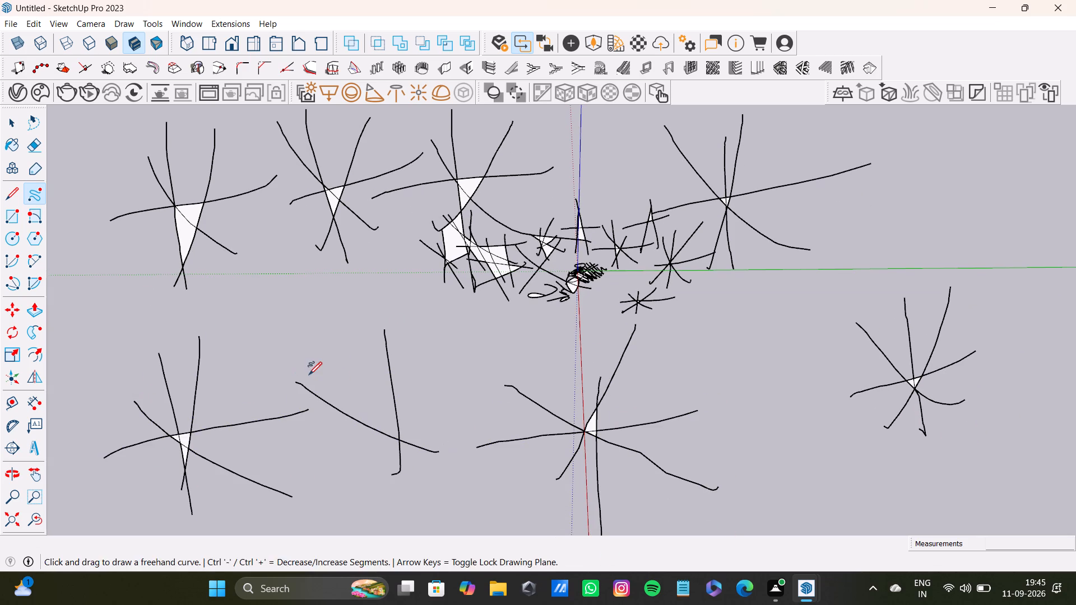
pyautogui.moveTo(339, 374); pyautogui.dragTo(407, 508)
pyautogui.moveTo(310, 446); pyautogui.dragTo(426, 385)
pyautogui.moveTo(527, 321); pyautogui.dragTo(411, 380)
pyautogui.moveTo(436, 320); pyautogui.dragTo(563, 415)
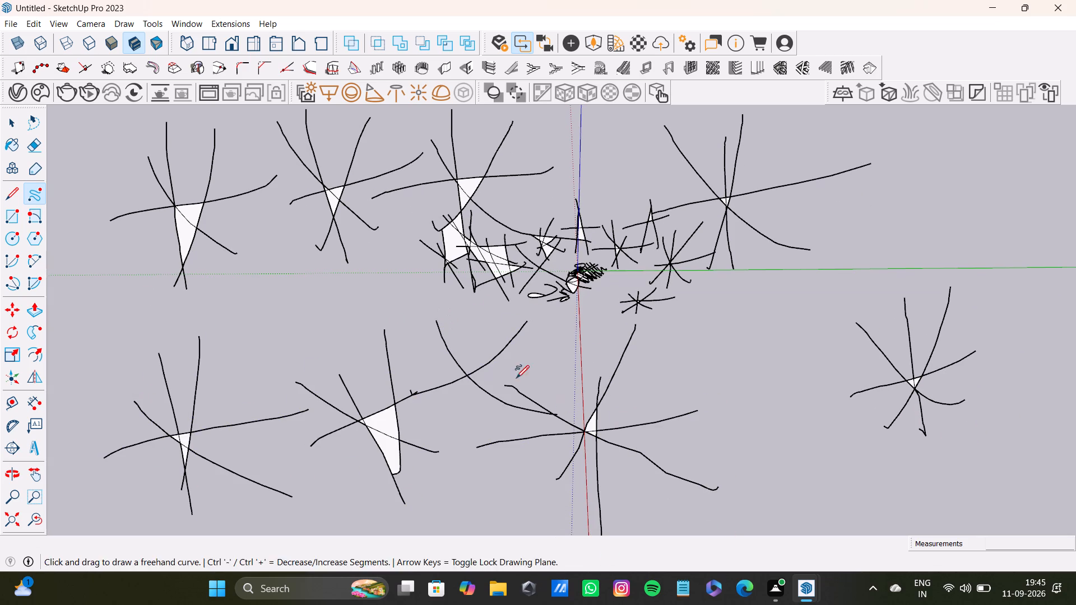
pyautogui.moveTo(471, 318); pyautogui.dragTo(477, 453)
pyautogui.moveTo(369, 337); pyautogui.dragTo(584, 383)
# Draw two smaller four-stroke Freehand stars in front of the solid green axis, one beside the red axis star and one farther out.
pyautogui.moveTo(796, 365); pyautogui.dragTo(740, 476)
pyautogui.moveTo(729, 375); pyautogui.dragTo(785, 462)
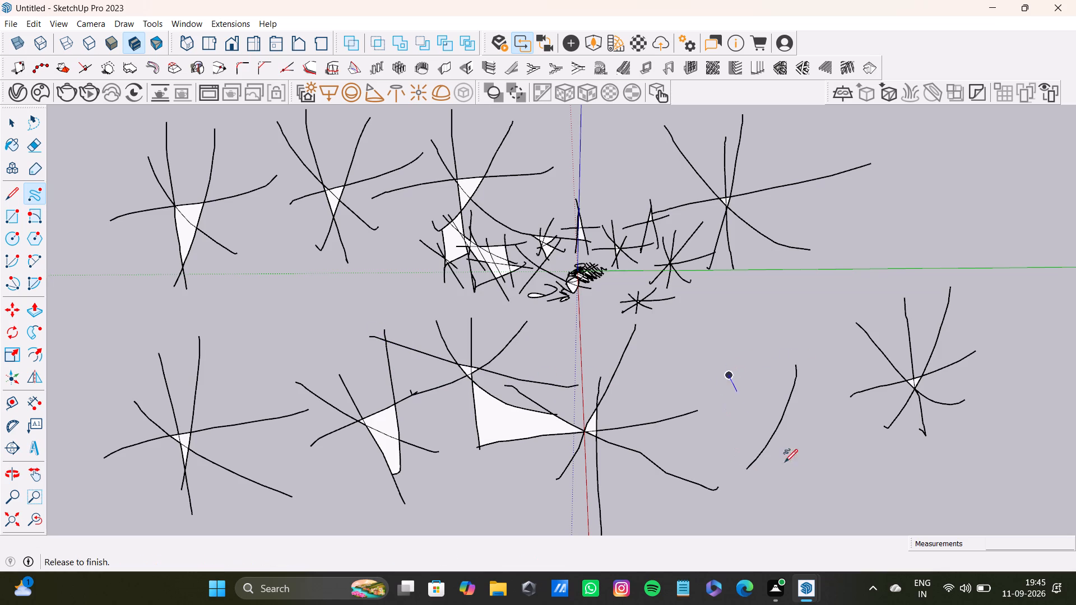
pyautogui.moveTo(785, 462); pyautogui.dragTo(834, 480)
pyautogui.moveTo(770, 384); pyautogui.dragTo(791, 478)
pyautogui.moveTo(705, 431); pyautogui.dragTo(796, 418)
pyautogui.moveTo(1002, 439); pyautogui.dragTo(934, 525)
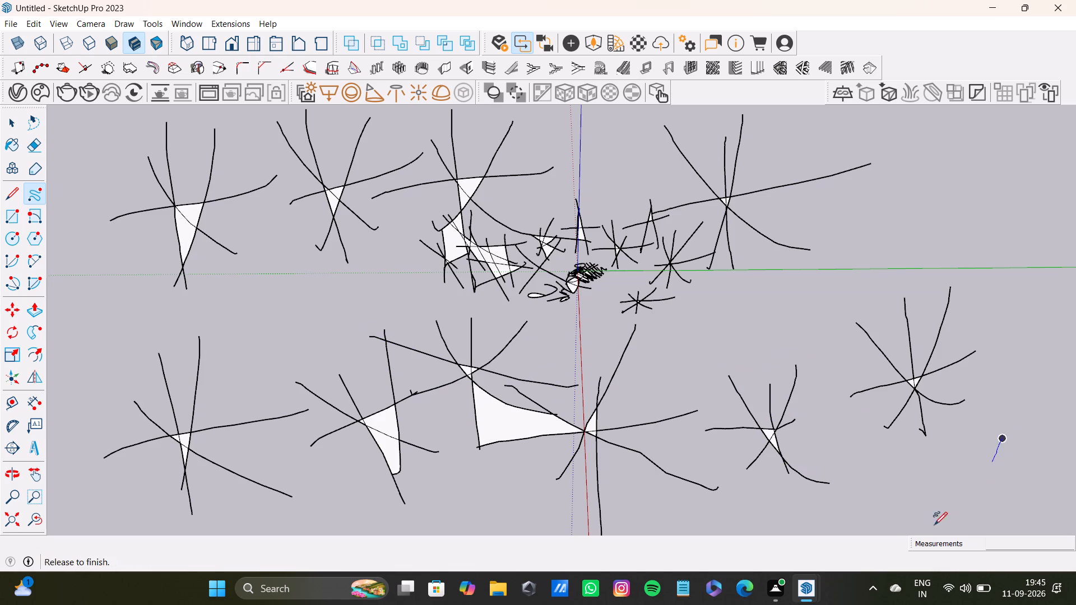
pyautogui.moveTo(934, 525); pyautogui.dragTo(897, 532)
pyautogui.moveTo(921, 478); pyautogui.dragTo(1012, 522)
pyautogui.moveTo(938, 463); pyautogui.dragTo(968, 551)
pyautogui.moveTo(899, 463); pyautogui.dragTo(1005, 450)
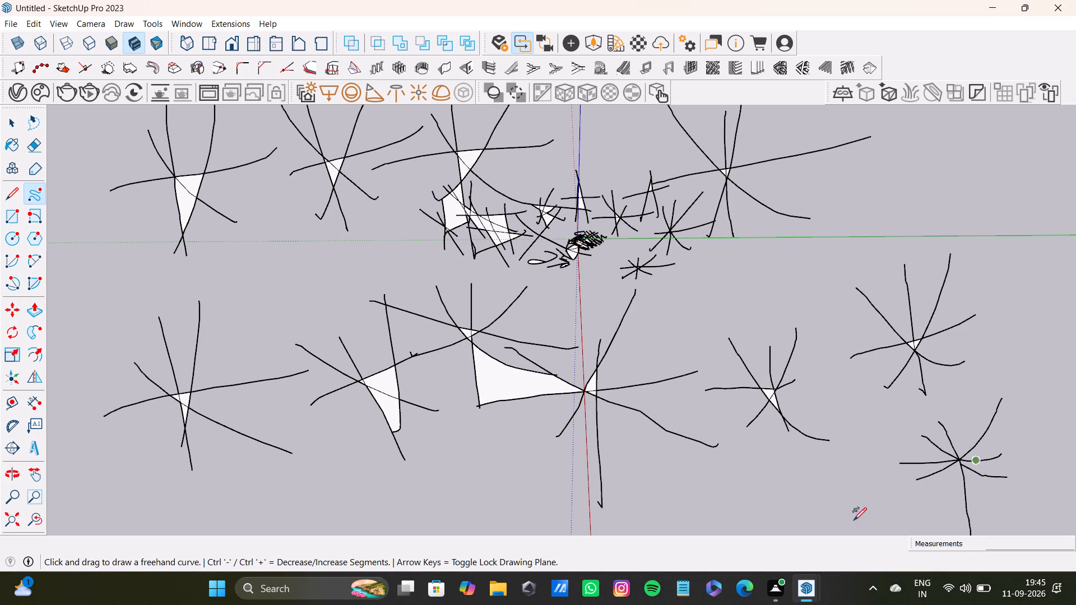
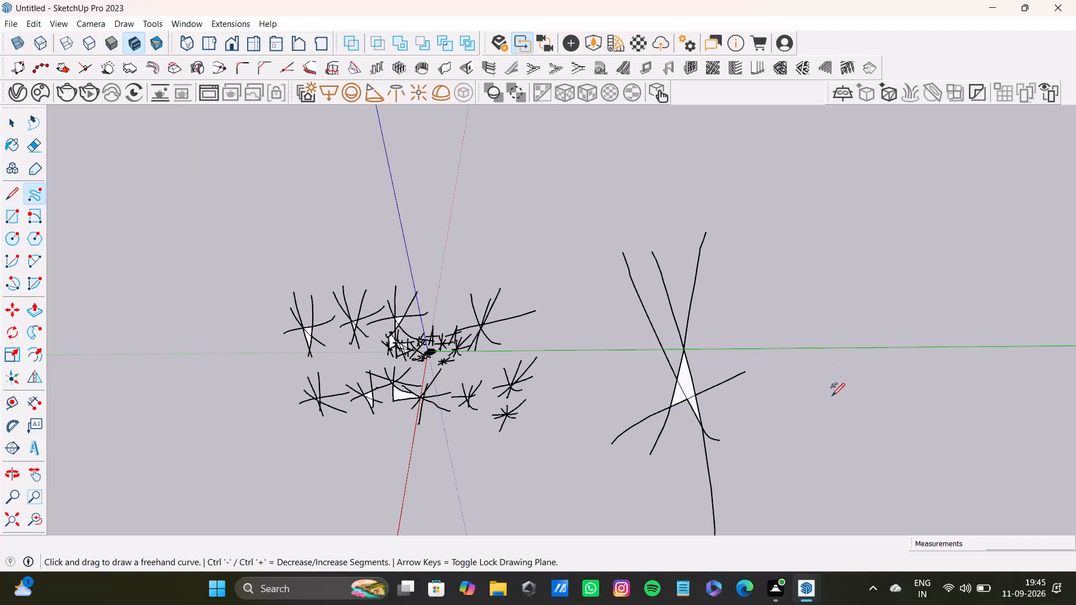
# Draw two large four-stroke Freehand stars beyond the tallest star, centred just in front of and just behind the solid green axis.
pyautogui.moveTo(888, 320); pyautogui.dragTo(856, 478)
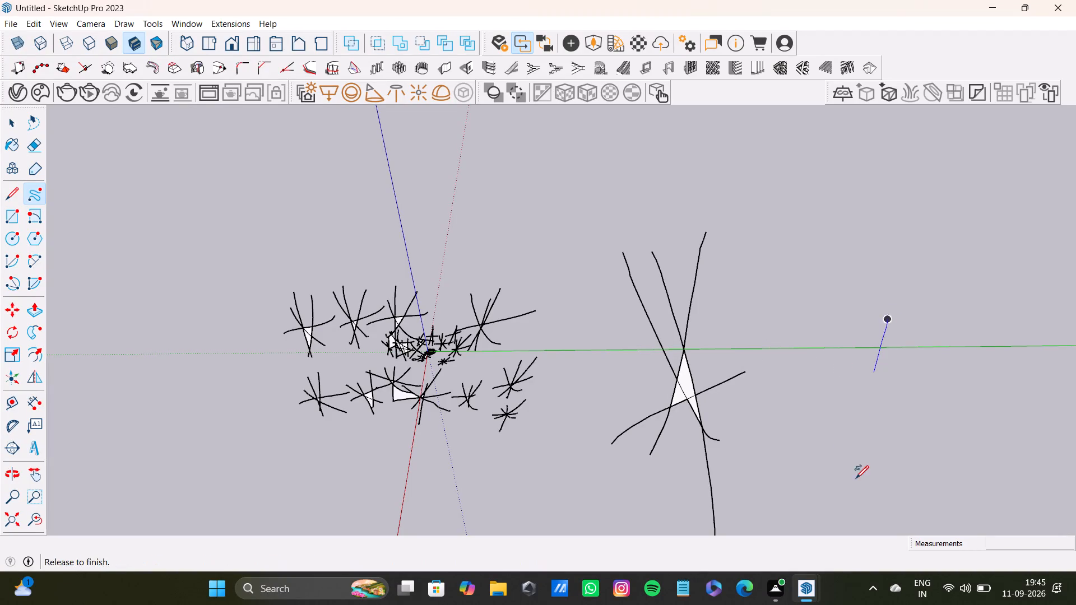
pyautogui.moveTo(856, 478); pyautogui.dragTo(855, 478)
pyautogui.moveTo(839, 329); pyautogui.dragTo(925, 450)
pyautogui.moveTo(870, 331); pyautogui.dragTo(876, 447)
pyautogui.moveTo(825, 407); pyautogui.dragTo(945, 364)
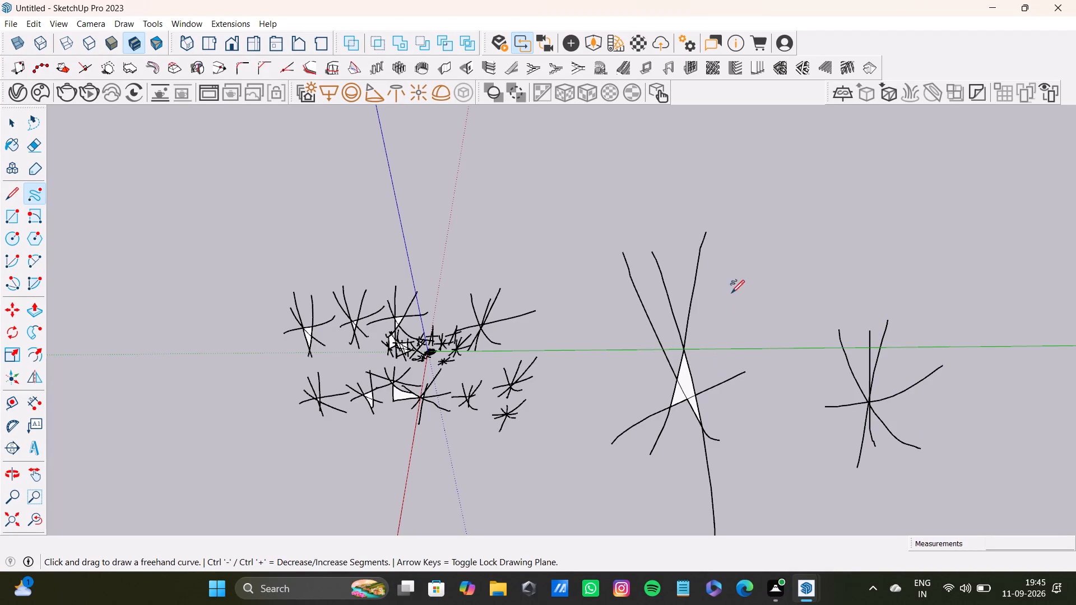
pyautogui.moveTo(783, 234); pyautogui.dragTo(732, 364)
pyautogui.moveTo(731, 263); pyautogui.dragTo(809, 361)
pyautogui.moveTo(756, 262); pyautogui.dragTo(776, 405)
pyautogui.moveTo(722, 311); pyautogui.dragTo(827, 291)
# Draw a tall four-stroke Freehand star across the dotted green axis, beyond the outermost stars on that side.
pyautogui.moveTo(197, 255); pyautogui.dragTo(197, 401)
pyautogui.moveTo(160, 276); pyautogui.dragTo(219, 391)
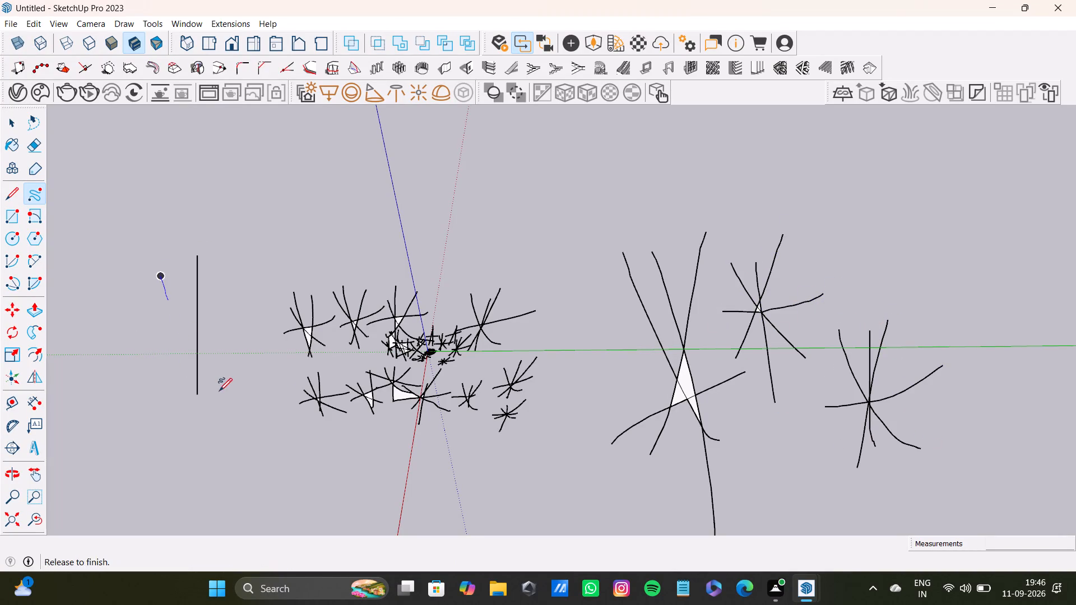
pyautogui.moveTo(219, 391); pyautogui.dragTo(223, 393)
pyautogui.moveTo(161, 245); pyautogui.dragTo(212, 452)
pyautogui.moveTo(153, 383); pyautogui.dragTo(259, 347)
# Draw two four-stroke Freehand stars in front of the solid green axis, one beside the tallest star and one nearer the dotted blue axis.
pyautogui.moveTo(601, 362); pyautogui.dragTo(593, 415)
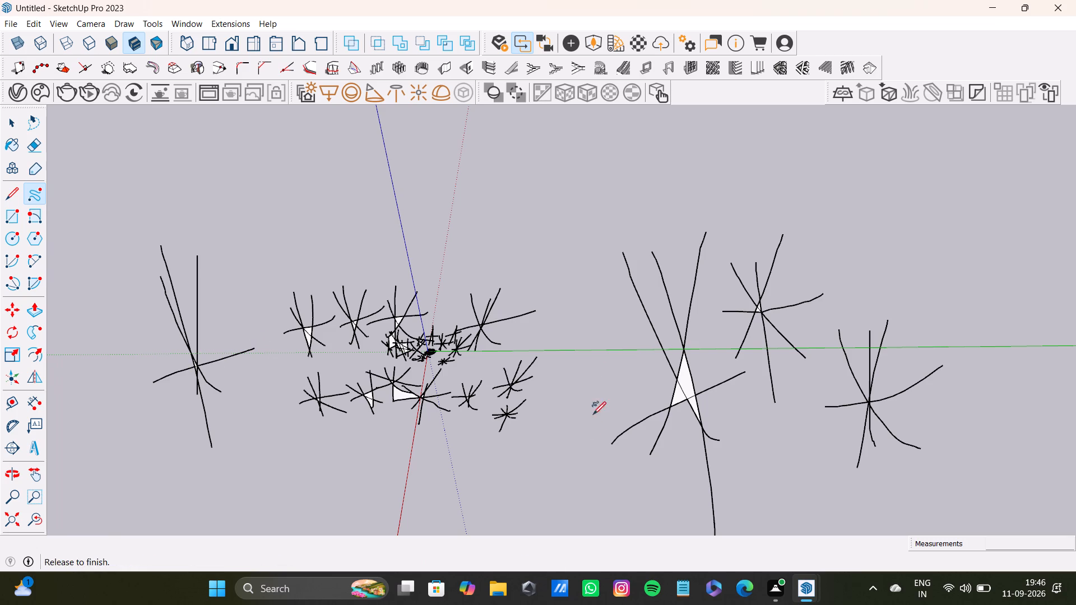
pyautogui.moveTo(593, 415); pyautogui.dragTo(581, 483)
pyautogui.moveTo(573, 367); pyautogui.dragTo(622, 469)
pyautogui.moveTo(583, 355); pyautogui.dragTo(603, 512)
pyautogui.moveTo(560, 423); pyautogui.dragTo(661, 421)
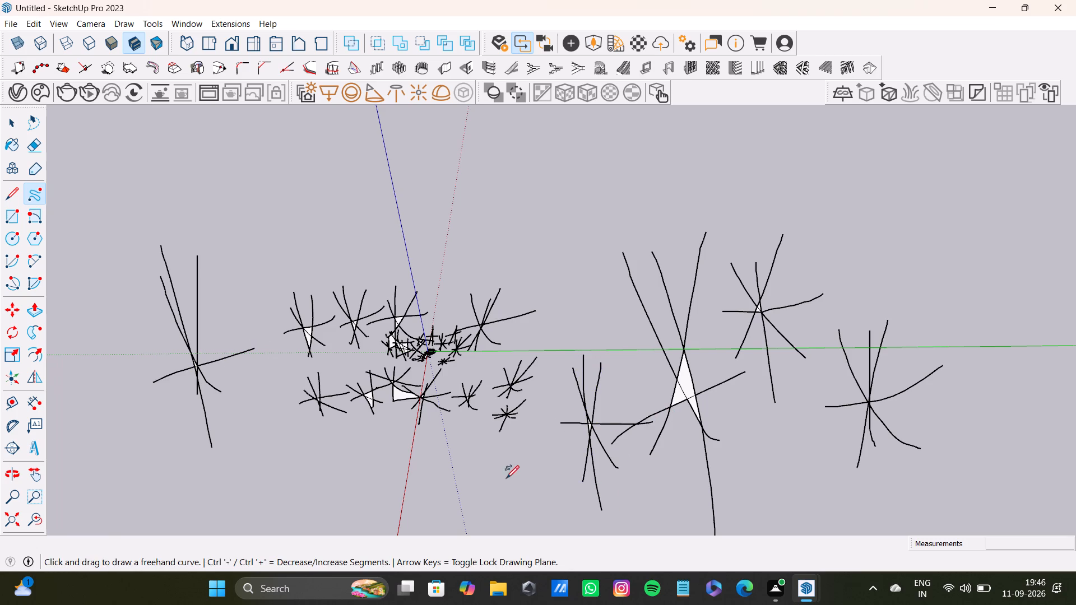
pyautogui.moveTo(555, 438); pyautogui.dragTo(493, 536)
pyautogui.moveTo(471, 430); pyautogui.dragTo(584, 522)
pyautogui.moveTo(480, 384); pyautogui.dragTo(529, 545)
pyautogui.moveTo(475, 475); pyautogui.dragTo(596, 436)
# Draw a four-stroke Freehand star on the dotted-green side of the red axis, with one long stroke crossing the red axis.
pyautogui.moveTo(366, 422); pyautogui.dragTo(298, 529)
pyautogui.moveTo(299, 438); pyautogui.dragTo(375, 544)
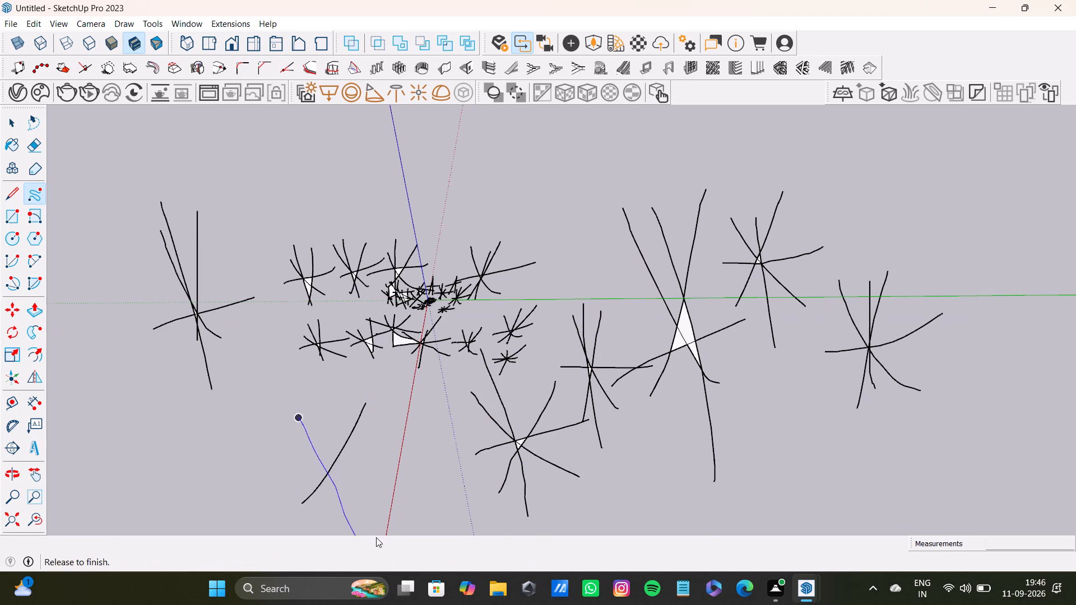
pyautogui.moveTo(324, 417); pyautogui.dragTo(326, 553)
pyautogui.moveTo(309, 452); pyautogui.dragTo(481, 455)
# Draw two four-stroke Freehand stars in the empty foreground on the solid green side, one far out and one in front of the tallest star.
pyautogui.moveTo(887, 427); pyautogui.dragTo(794, 561)
pyautogui.moveTo(786, 440); pyautogui.dragTo(897, 522)
pyautogui.moveTo(828, 425); pyautogui.dragTo(859, 543)
pyautogui.moveTo(782, 478); pyautogui.dragTo(891, 439)
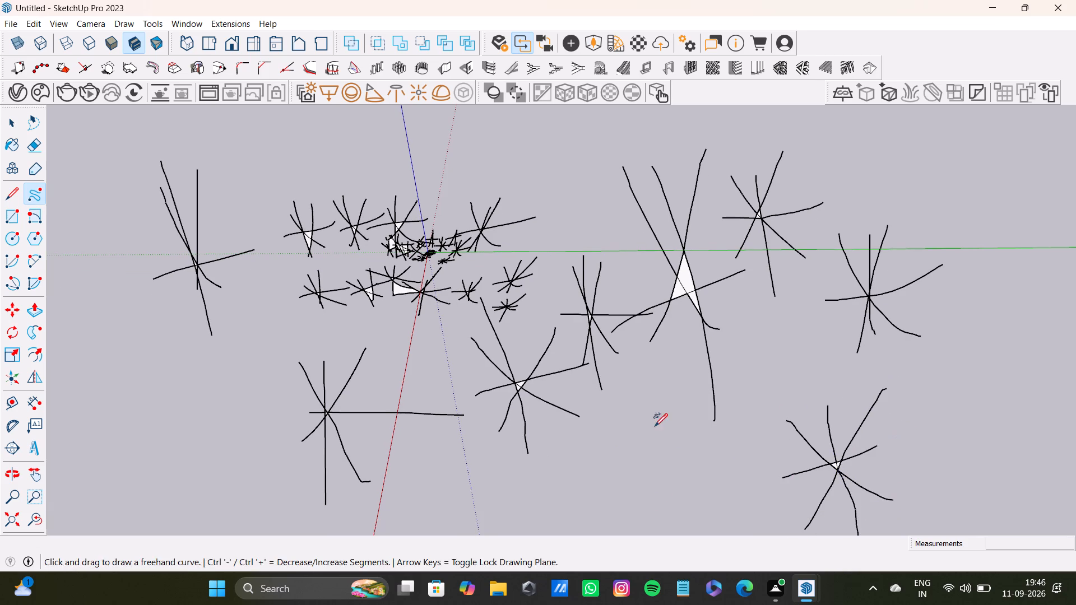
pyautogui.moveTo(655, 426); pyautogui.dragTo(629, 550)
pyautogui.moveTo(599, 432); pyautogui.dragTo(718, 531)
pyautogui.moveTo(632, 411); pyautogui.dragTo(666, 536)
pyautogui.click(679, 418)
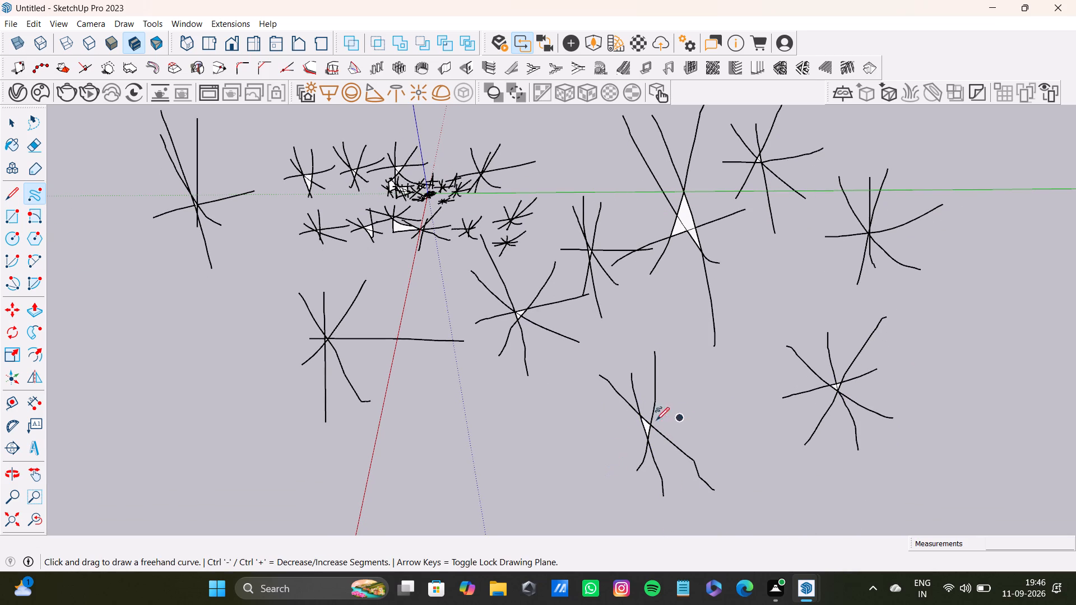
pyautogui.moveTo(634, 421); pyautogui.dragTo(683, 426)
# Draw a four-stroke Freehand star in the foreground between the solid red axis and the dotted blue axis.
pyautogui.moveTo(444, 417); pyautogui.dragTo(412, 528)
pyautogui.moveTo(387, 442); pyautogui.dragTo(504, 519)
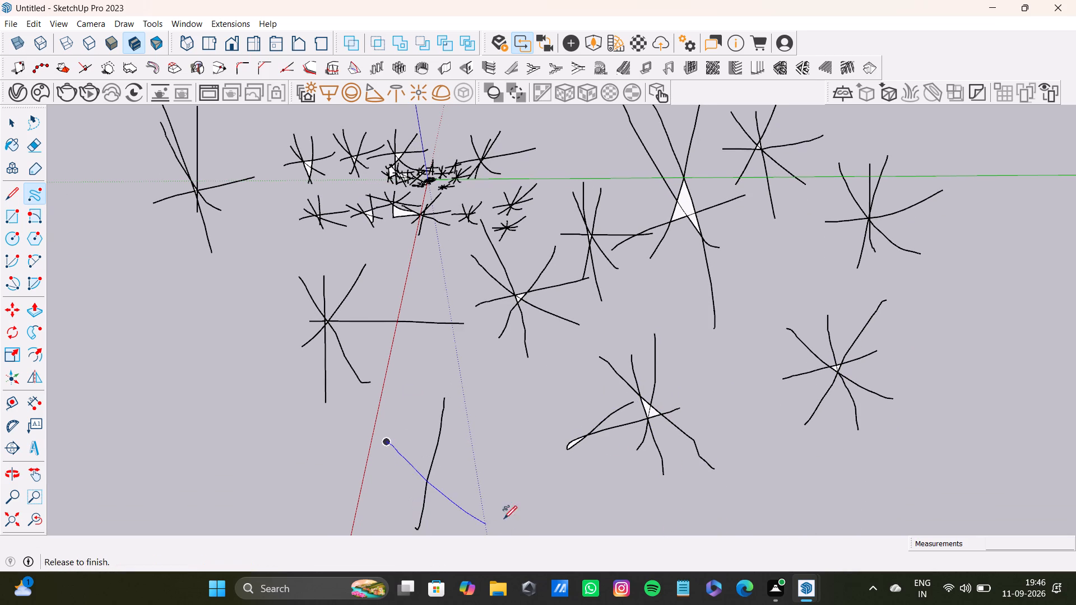
pyautogui.moveTo(504, 519); pyautogui.dragTo(501, 507)
pyautogui.moveTo(420, 427); pyautogui.dragTo(452, 562)
pyautogui.moveTo(382, 489); pyautogui.dragTo(466, 455)
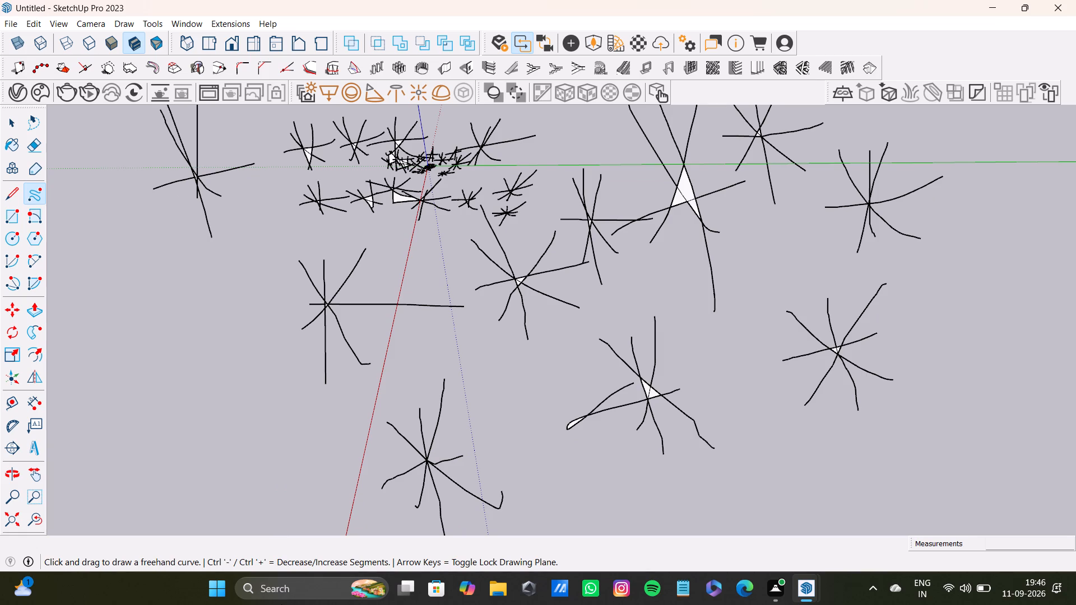
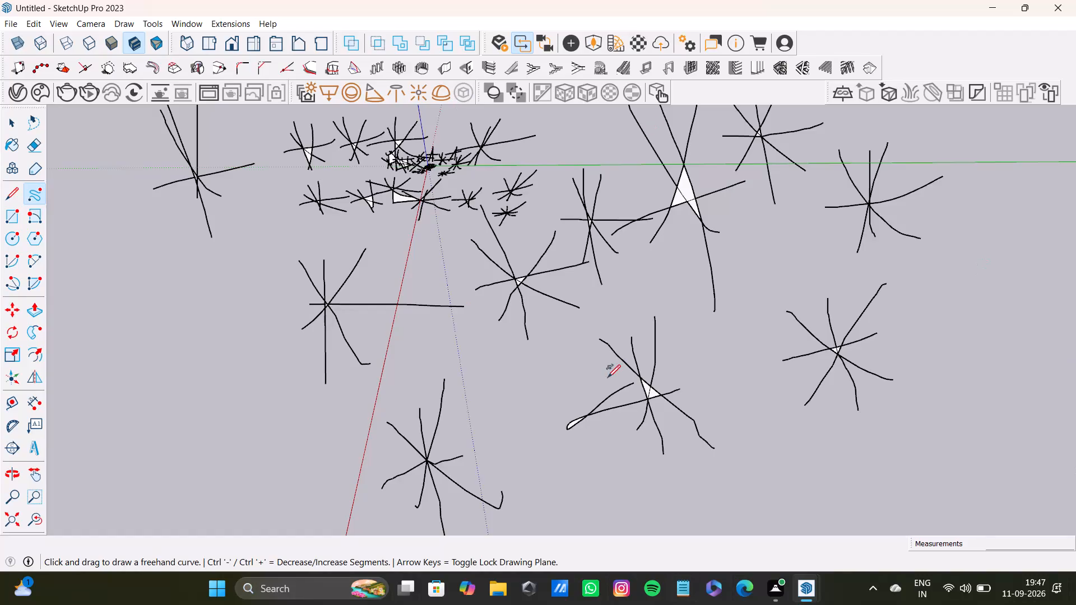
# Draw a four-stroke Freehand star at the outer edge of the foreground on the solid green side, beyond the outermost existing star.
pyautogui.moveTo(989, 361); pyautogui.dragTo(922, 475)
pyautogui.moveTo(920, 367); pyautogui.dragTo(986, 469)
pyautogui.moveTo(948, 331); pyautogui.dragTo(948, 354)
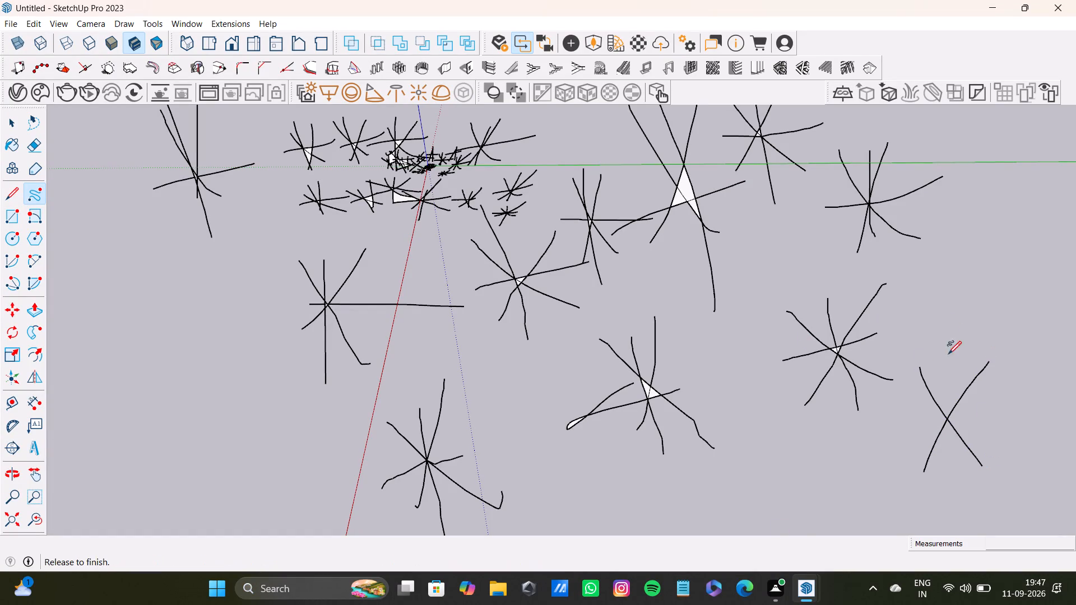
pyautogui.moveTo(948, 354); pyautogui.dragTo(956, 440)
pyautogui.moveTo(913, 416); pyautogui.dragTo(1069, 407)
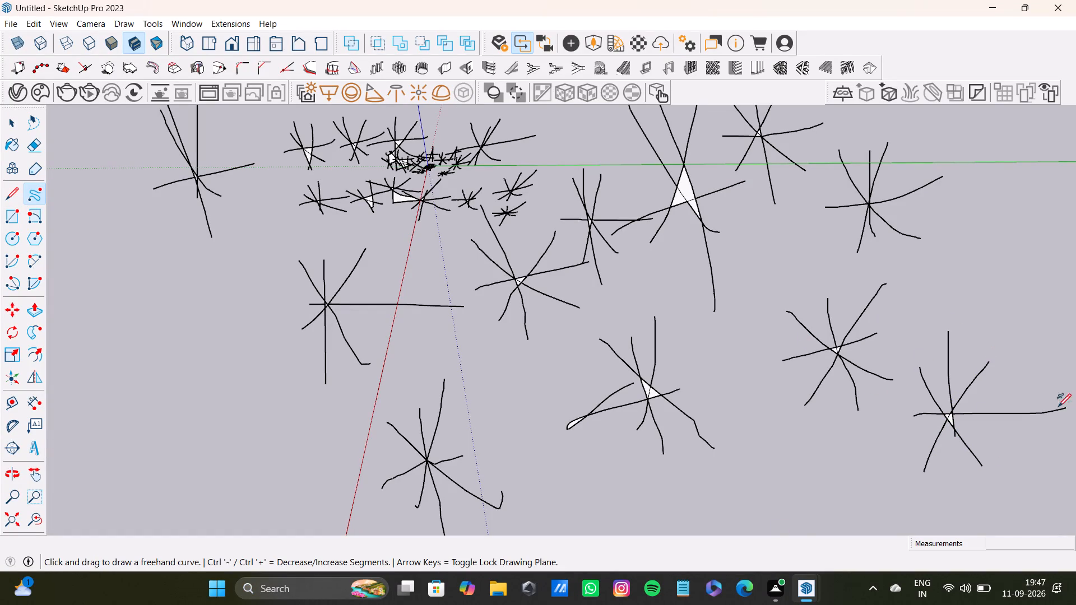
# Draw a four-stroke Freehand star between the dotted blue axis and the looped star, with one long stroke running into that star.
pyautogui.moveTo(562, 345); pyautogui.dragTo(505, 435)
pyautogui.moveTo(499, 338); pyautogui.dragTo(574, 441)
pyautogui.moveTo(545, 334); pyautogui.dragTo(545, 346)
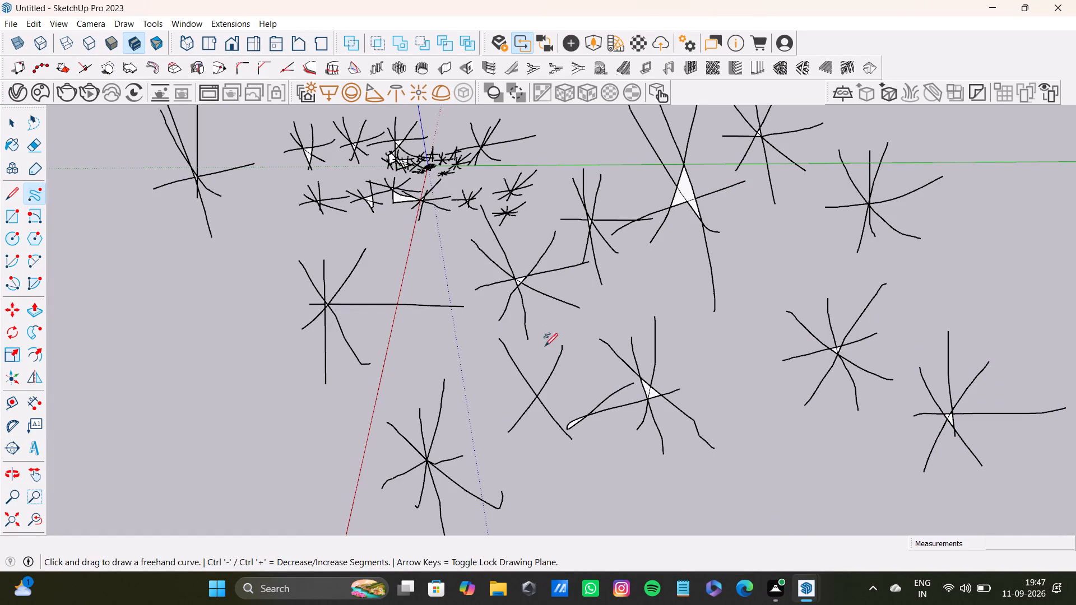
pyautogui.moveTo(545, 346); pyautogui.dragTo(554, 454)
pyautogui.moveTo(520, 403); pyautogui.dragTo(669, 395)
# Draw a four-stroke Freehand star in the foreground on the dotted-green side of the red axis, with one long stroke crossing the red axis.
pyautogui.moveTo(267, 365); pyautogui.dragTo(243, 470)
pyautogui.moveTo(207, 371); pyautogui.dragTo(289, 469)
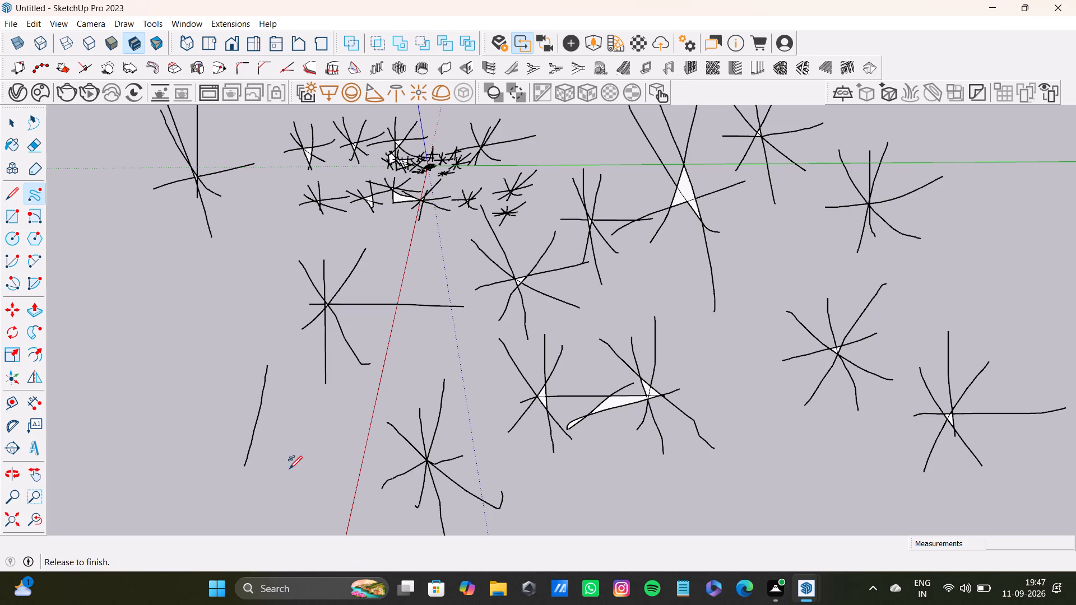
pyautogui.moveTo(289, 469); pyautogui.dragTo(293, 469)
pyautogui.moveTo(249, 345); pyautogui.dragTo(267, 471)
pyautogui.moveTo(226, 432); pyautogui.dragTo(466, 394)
# Delete all the Freehand stars and curves so that only the drawing axes are left.
pyautogui.scroll(-7, 445, 390)
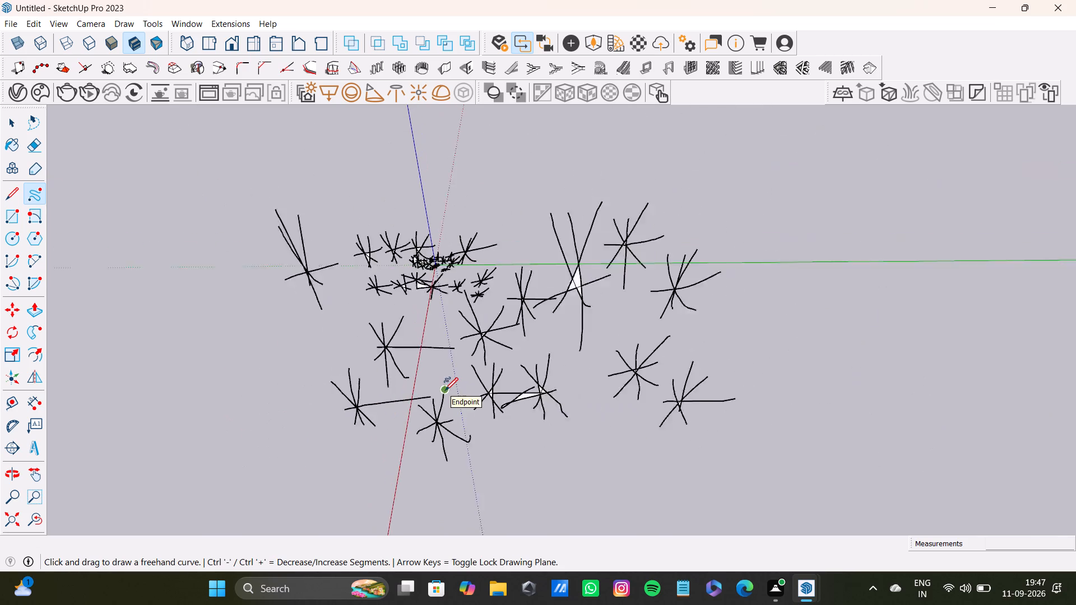
pyautogui.scroll(-6, 445, 390)
pyautogui.moveTo(400, 369); pyautogui.dragTo(198, 469, button='middle')
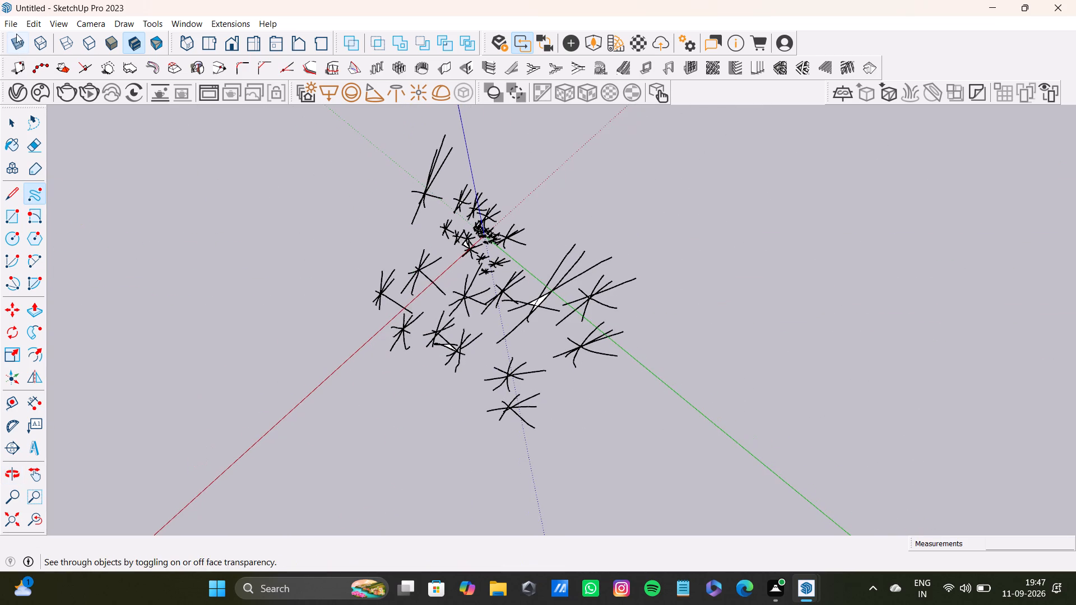
pyautogui.click(7, 23)
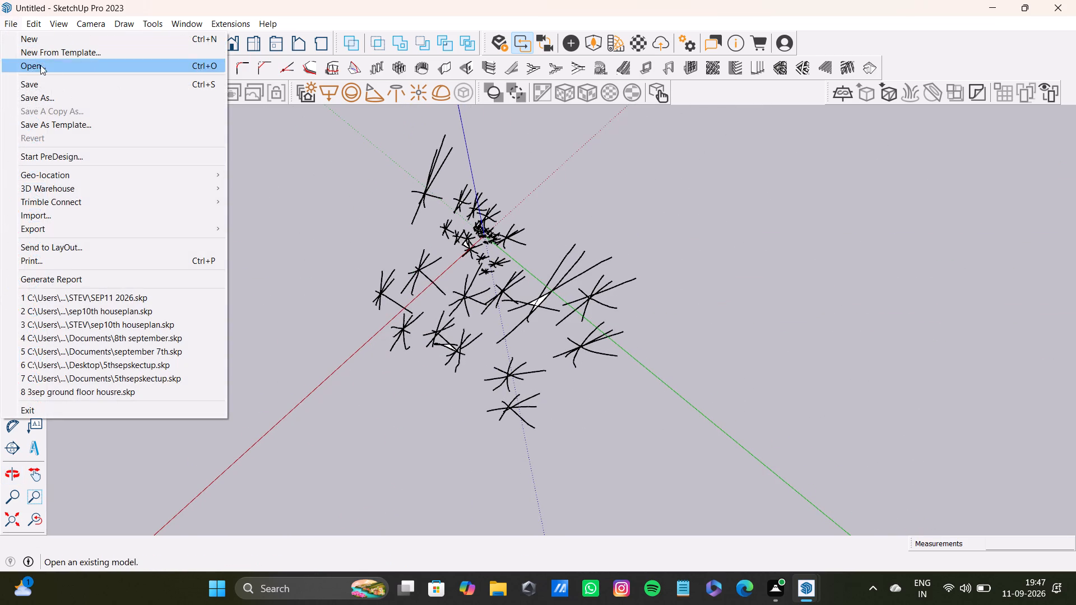
pyautogui.click(310, 218)
pyautogui.moveTo(294, 141); pyautogui.dragTo(754, 389)
pyautogui.press('space')
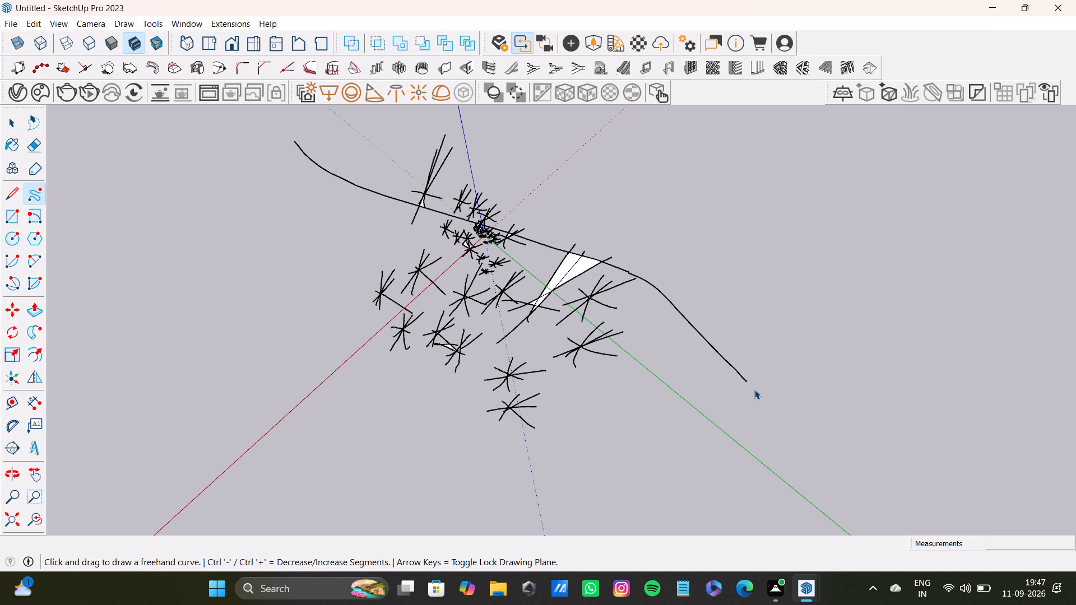
pyautogui.moveTo(206, 107); pyautogui.dragTo(882, 403)
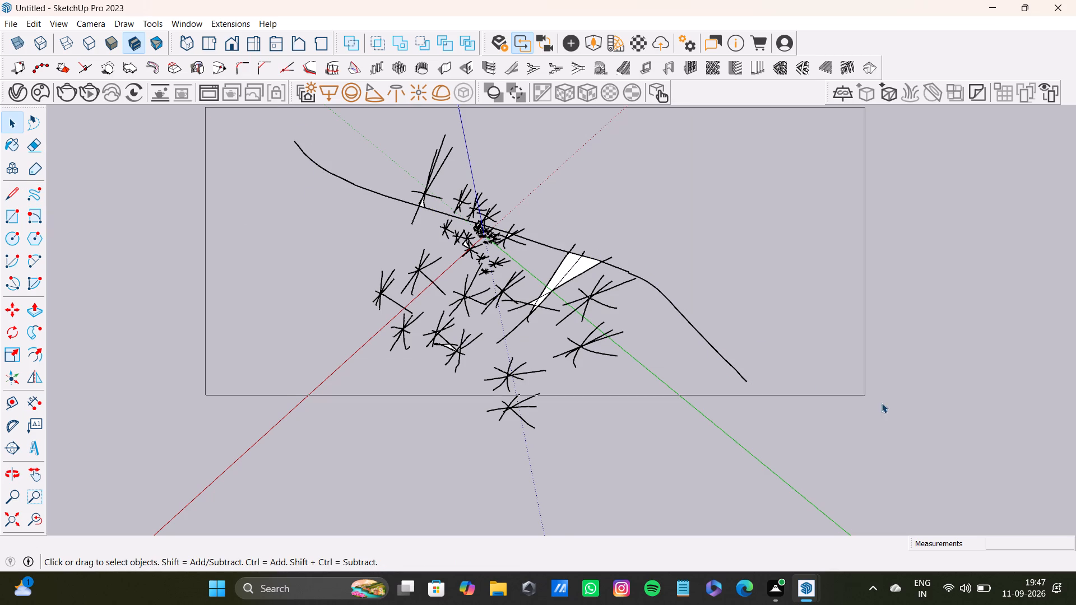
pyautogui.moveTo(882, 403); pyautogui.dragTo(936, 519)
pyautogui.press('Delete')
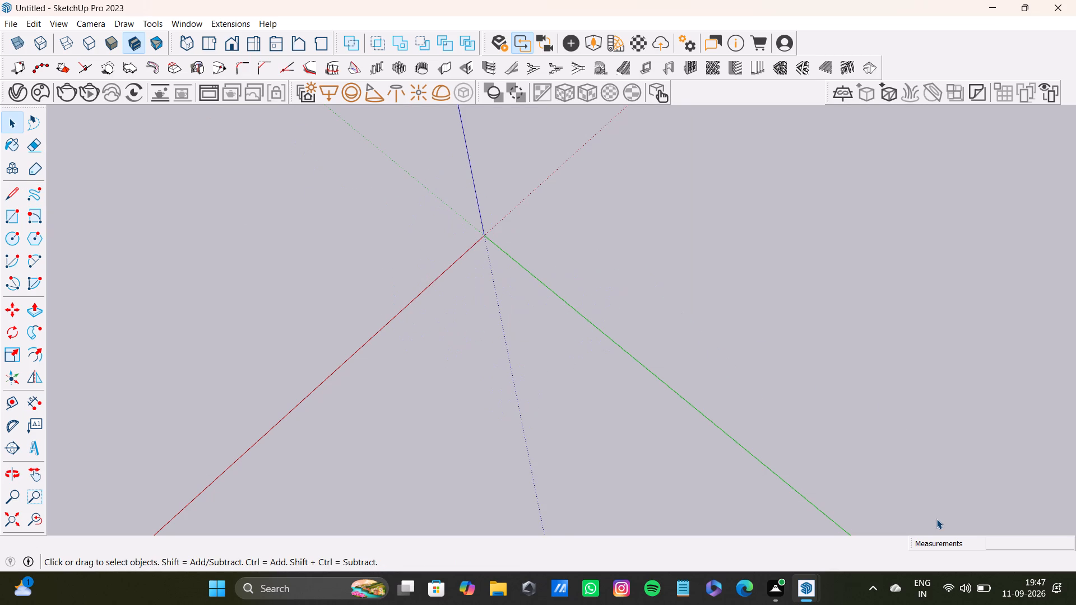
pyautogui.click(219, 249)
# Draw a ground rectangle from the origin, about 39146035' along the red axis and longer along the solid green axis.
pyautogui.scroll(-4, 268, 432)
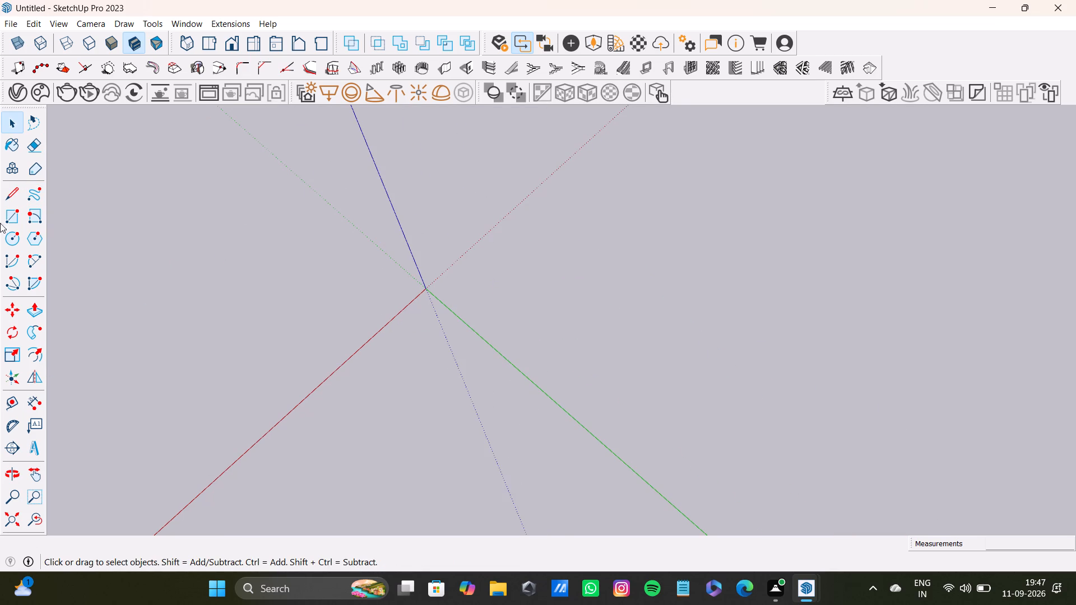
pyautogui.click(11, 211)
pyautogui.scroll(2, 459, 373)
pyautogui.moveTo(348, 417); pyautogui.dragTo(744, 412, button='middle')
pyautogui.scroll(3, 240, 481)
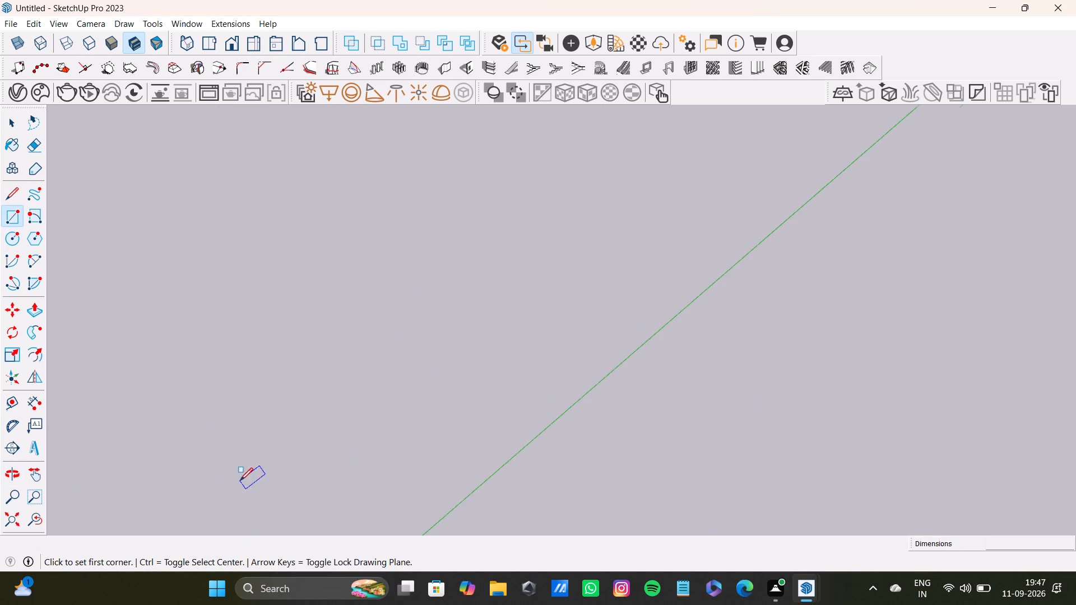
pyautogui.scroll(-19, 251, 485)
pyautogui.scroll(-2, 299, 497)
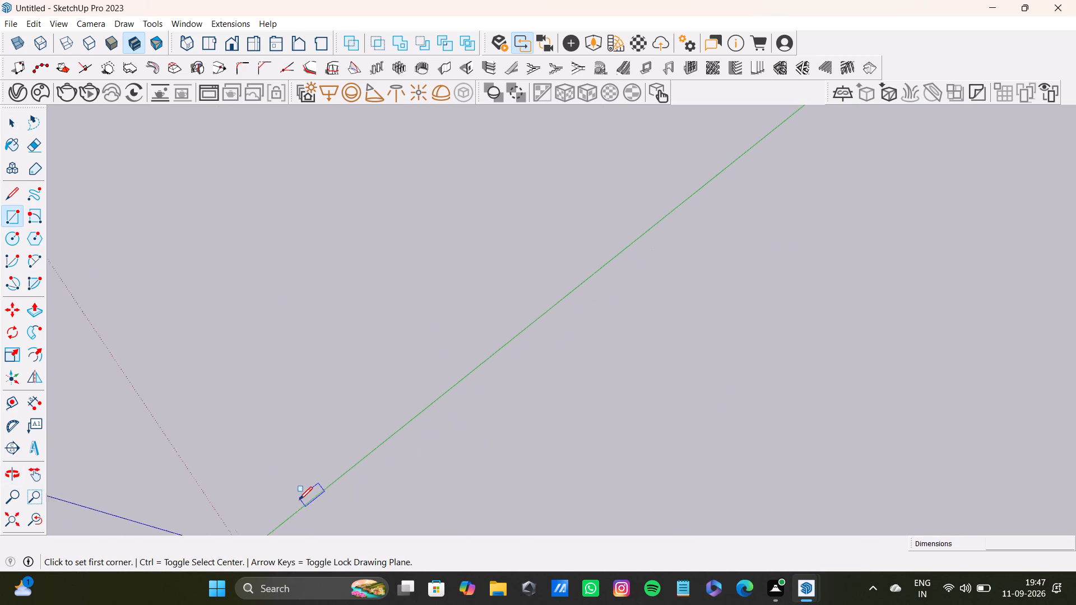
pyautogui.scroll(-5, 299, 500)
pyautogui.scroll(9, 249, 510)
pyautogui.scroll(-11, 247, 514)
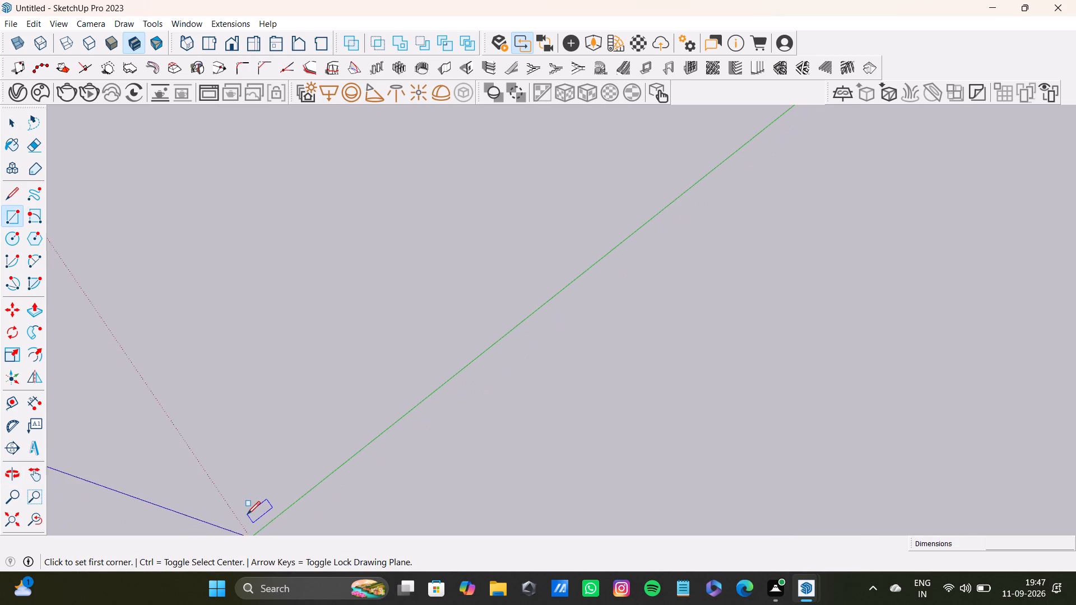
pyautogui.scroll(-9, 247, 514)
pyautogui.scroll(4, 247, 514)
pyautogui.scroll(-7, 247, 514)
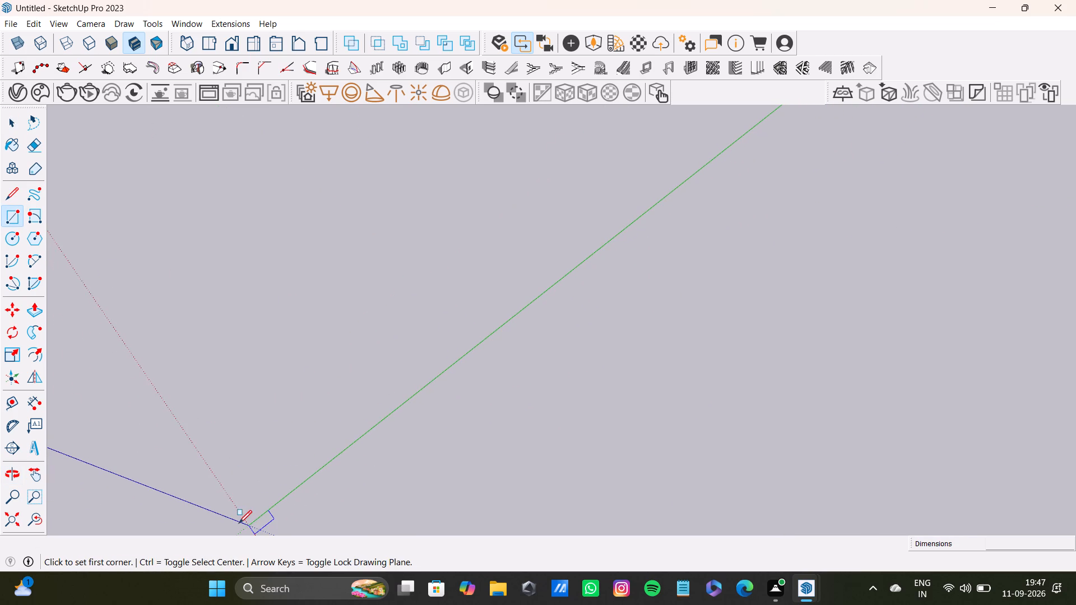
pyautogui.scroll(-3, 239, 524)
pyautogui.moveTo(253, 524); pyautogui.dragTo(261, 518)
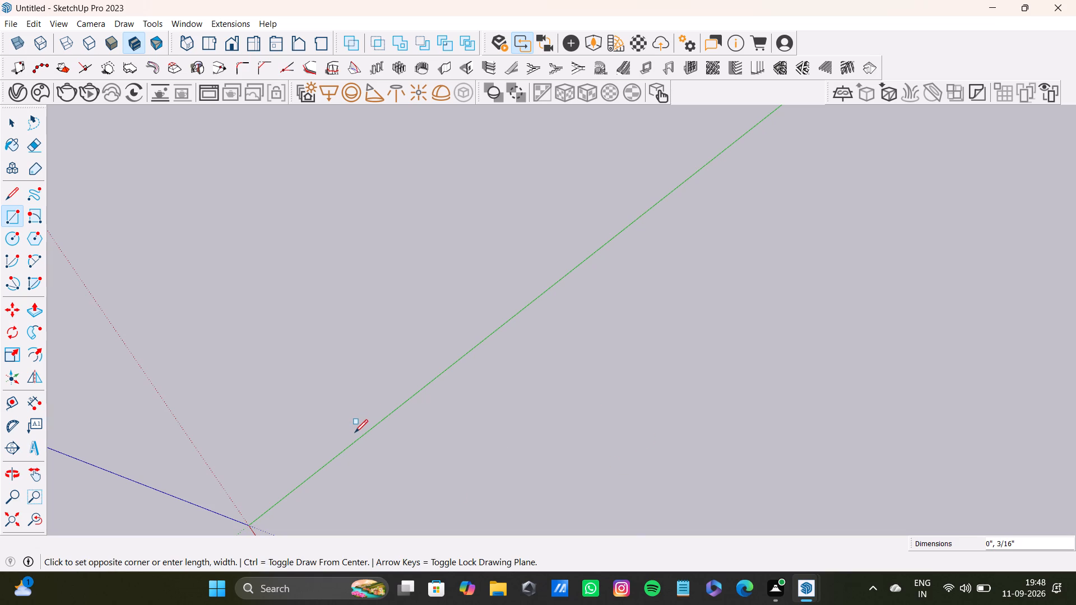
pyautogui.keyDown('shift'); pyautogui.moveTo(340, 426); pyautogui.dragTo(342, 281, button='middle'); pyautogui.keyUp('shift')
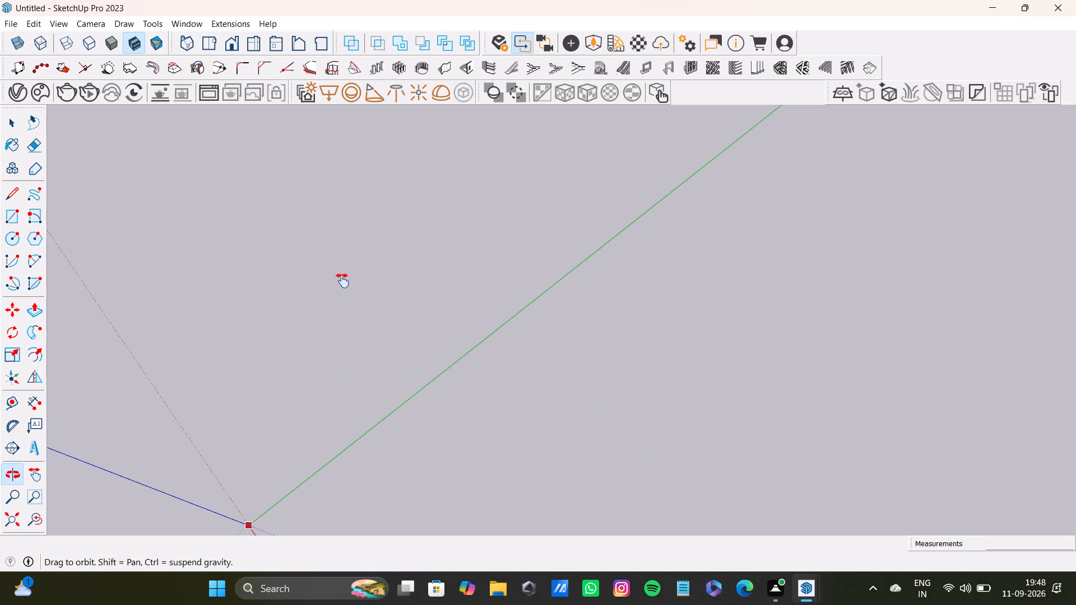
pyautogui.keyDown('shift'); pyautogui.moveTo(342, 281); pyautogui.dragTo(344, 267, button='middle'); pyautogui.keyUp('shift')
pyautogui.scroll(-7, 324, 485)
pyautogui.keyDown('shift'); pyautogui.moveTo(316, 505); pyautogui.dragTo(316, 418, button='middle'); pyautogui.keyUp('shift')
pyautogui.keyDown('shift'); pyautogui.moveTo(316, 418); pyautogui.dragTo(316, 307, button='middle'); pyautogui.keyUp('shift')
pyautogui.click(35, 520)
pyautogui.click(8, 523)
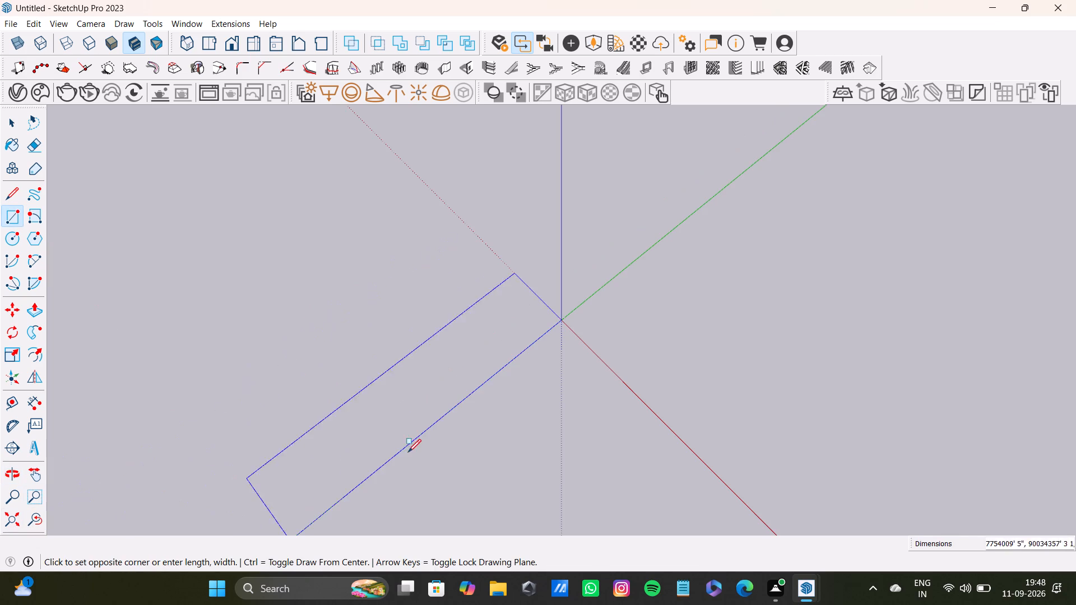
pyautogui.keyDown('shift'); pyautogui.moveTo(790, 302); pyautogui.dragTo(616, 388, button='middle'); pyautogui.keyUp('shift')
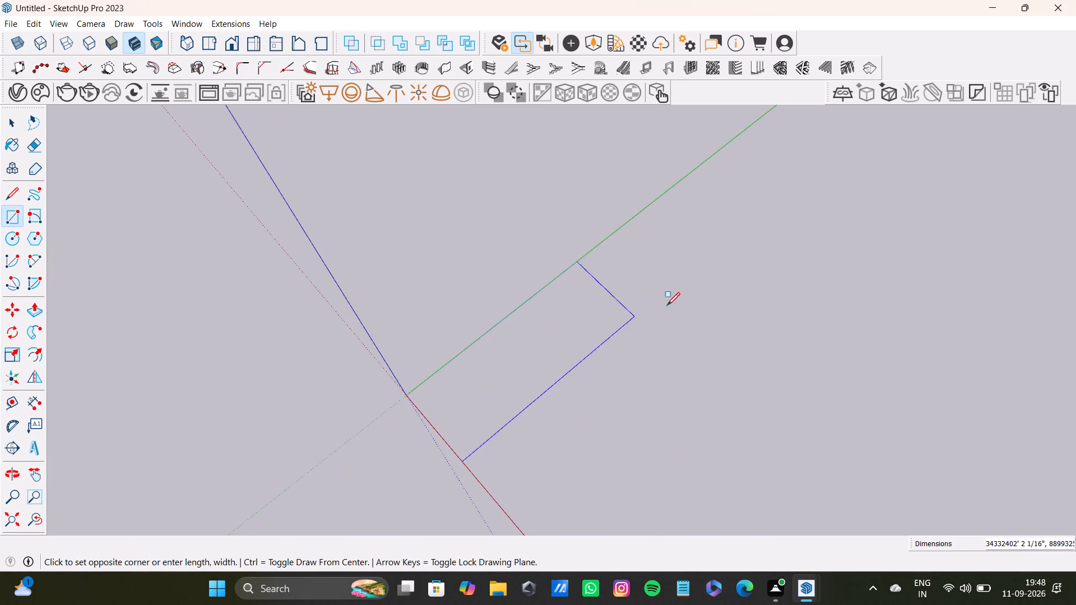
pyautogui.click(683, 296)
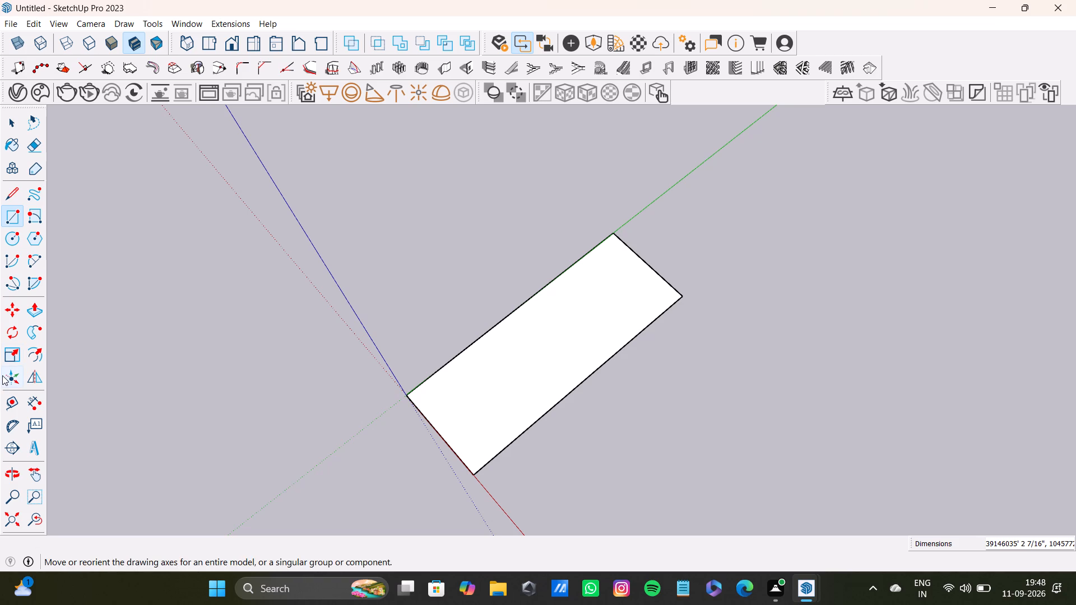
# Place five guides across the rectangle parallel to its red-axis edge, the last three about 45666484', 32078684' and 16629545' from it.
pyautogui.moveTo(6, 406); pyautogui.dragTo(12, 402)
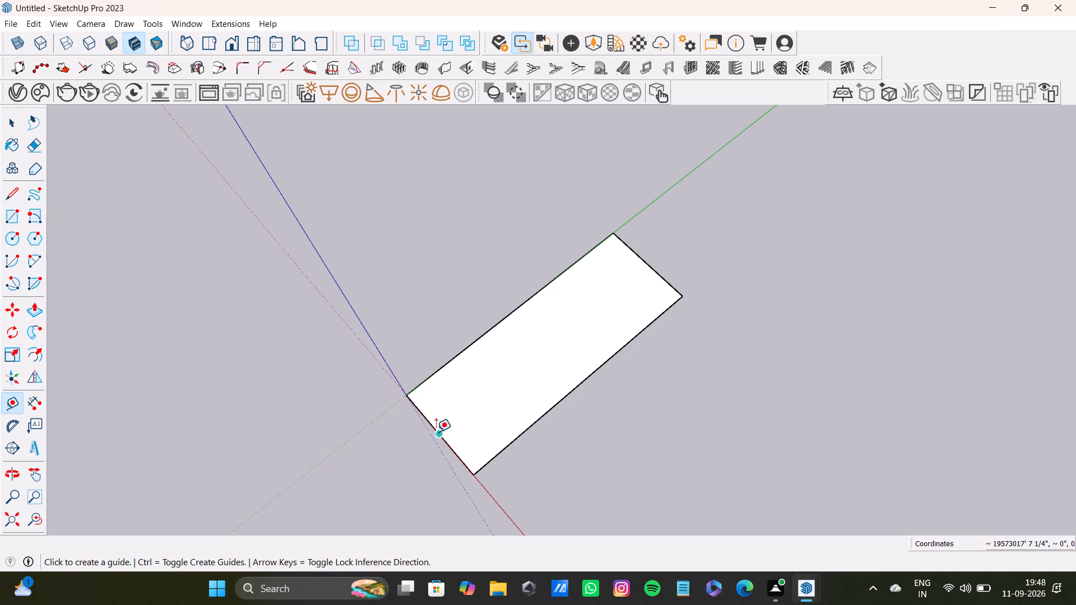
pyautogui.moveTo(437, 438); pyautogui.dragTo(449, 427)
pyautogui.click(588, 318)
pyautogui.moveTo(455, 448); pyautogui.dragTo(463, 439)
pyautogui.click(574, 352)
pyautogui.click(453, 443)
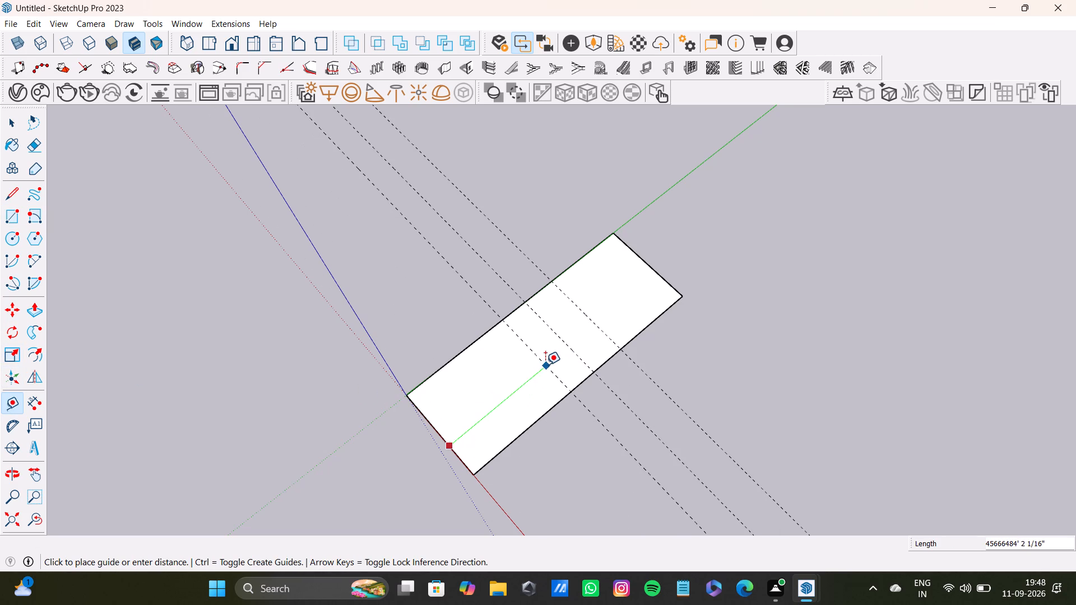
pyautogui.click(545, 365)
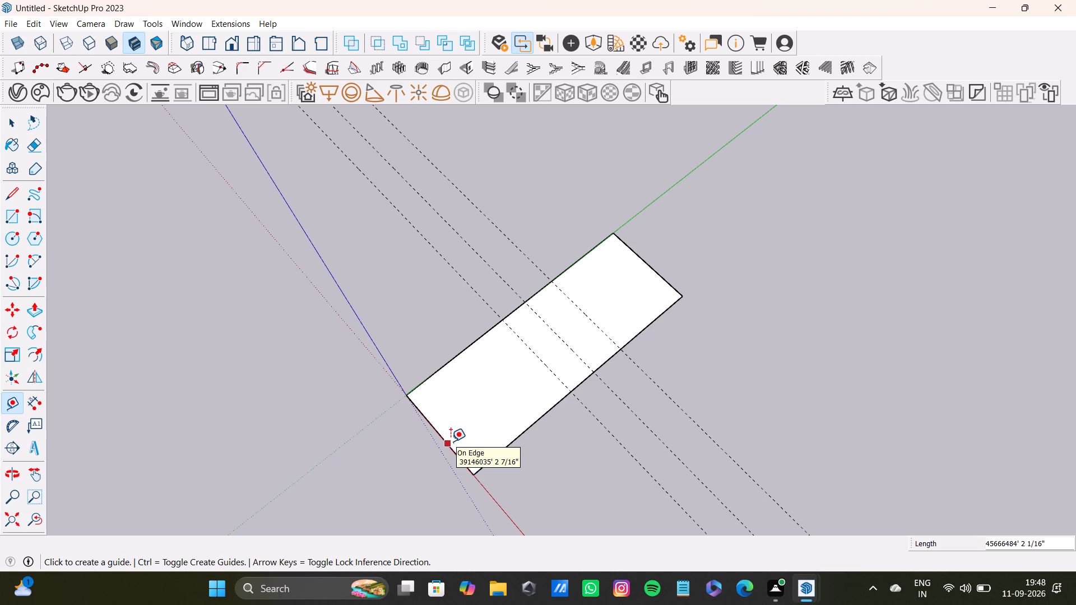
pyautogui.click(448, 445)
pyautogui.click(524, 395)
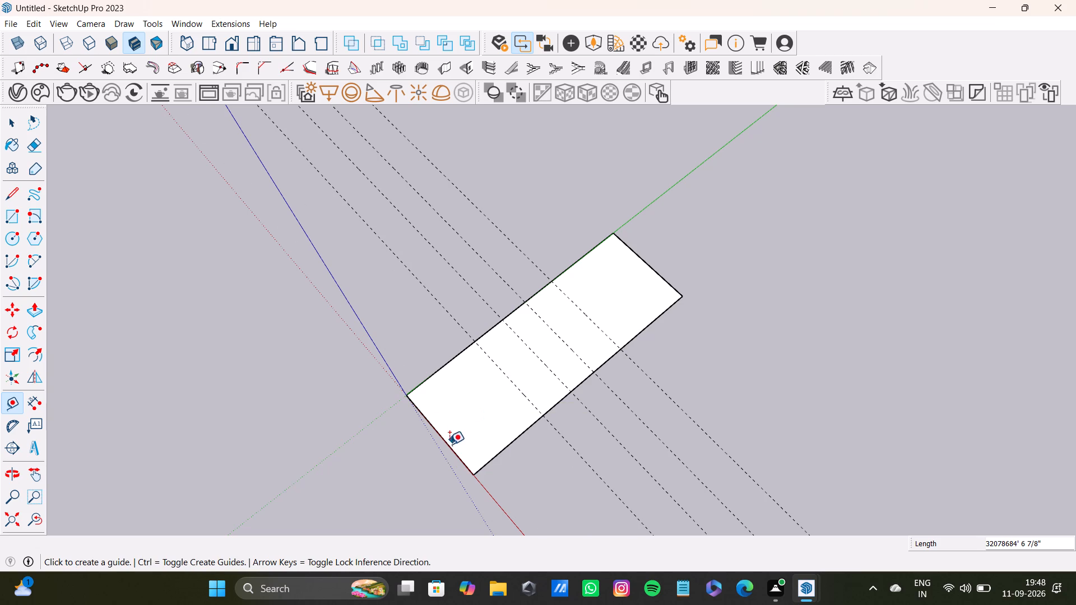
pyautogui.click(448, 447)
pyautogui.click(489, 420)
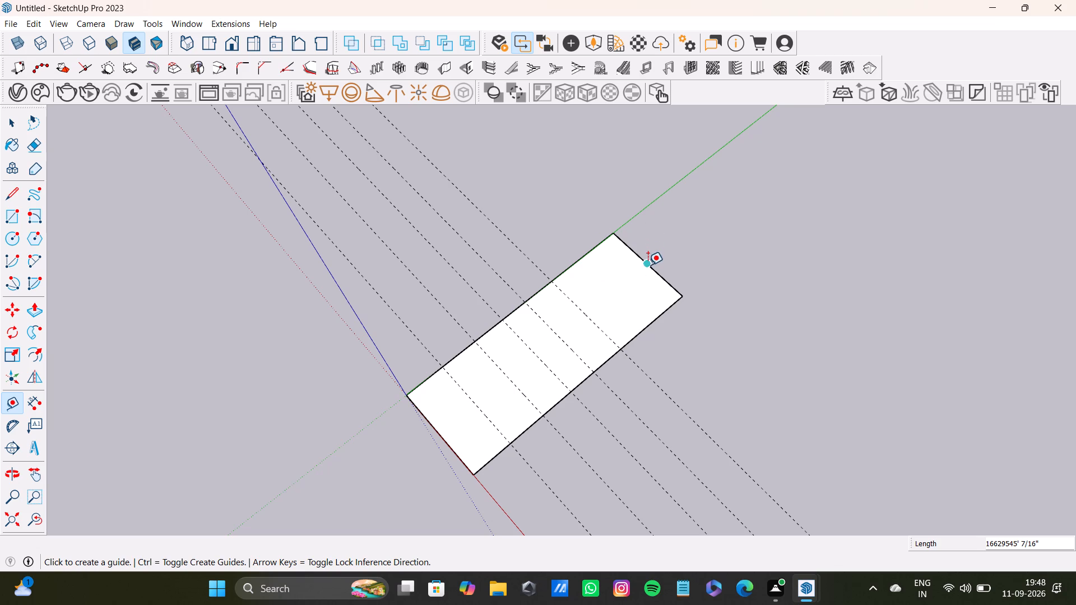
# Add one guide about 18580339' inside the rectangle's far short edge and another about 6817637' from its red-axis edge.
pyautogui.click(650, 268)
pyautogui.click(630, 308)
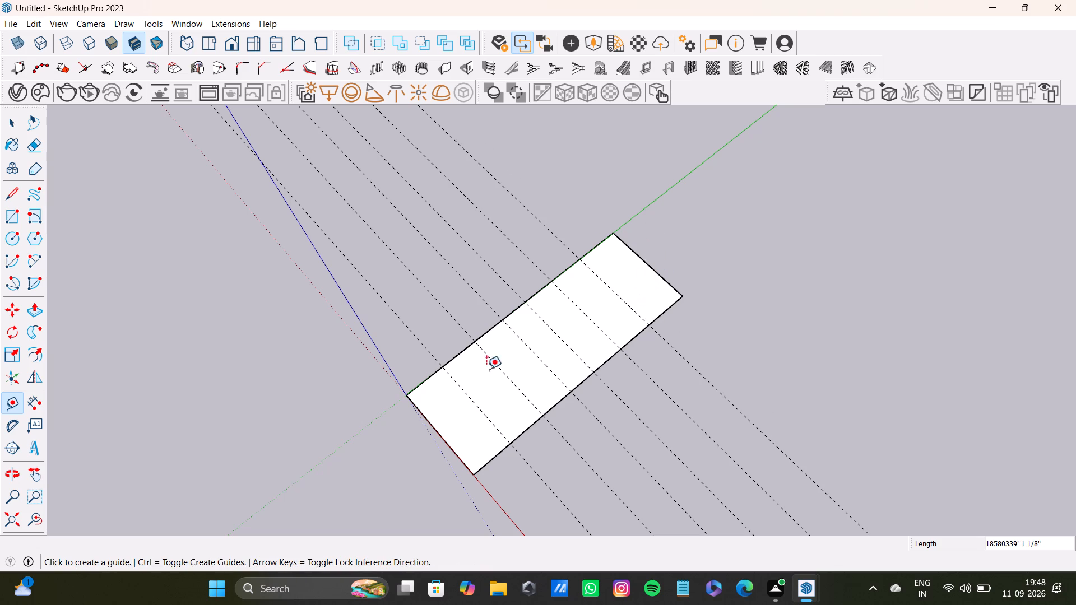
pyautogui.moveTo(442, 439); pyautogui.dragTo(448, 428)
pyautogui.click(455, 423)
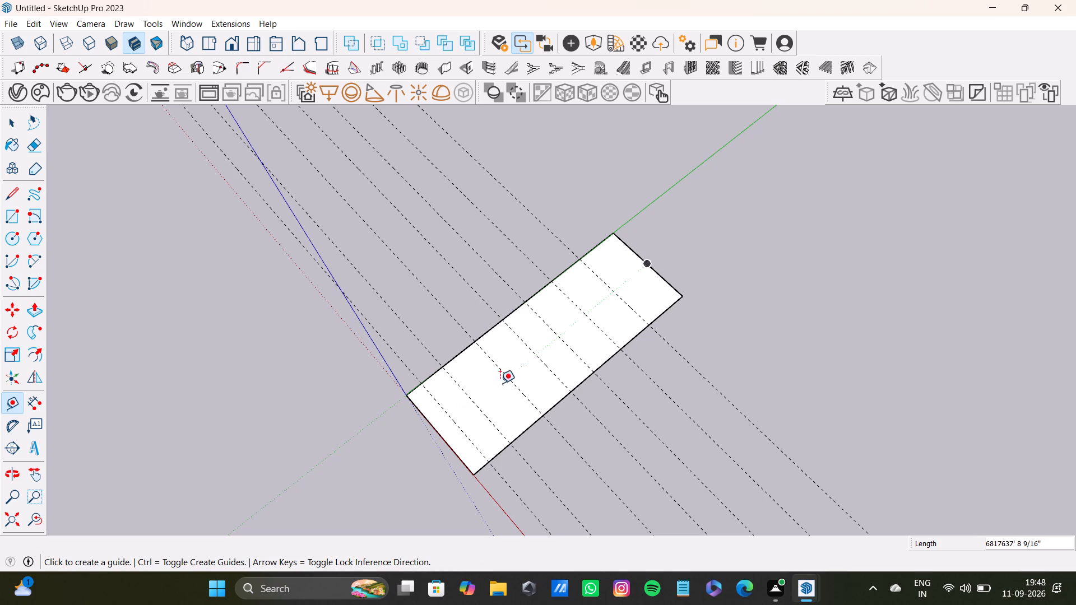
# Fill the rectangle's middle with four guides offset from neighbouring guides, the first about 7088687' and the second about 7518018' away.
pyautogui.click(508, 378)
pyautogui.moveTo(518, 391); pyautogui.dragTo(518, 398)
pyautogui.press('space')
pyautogui.scroll(3, 522, 388)
pyautogui.press('t')
pyautogui.click(531, 405)
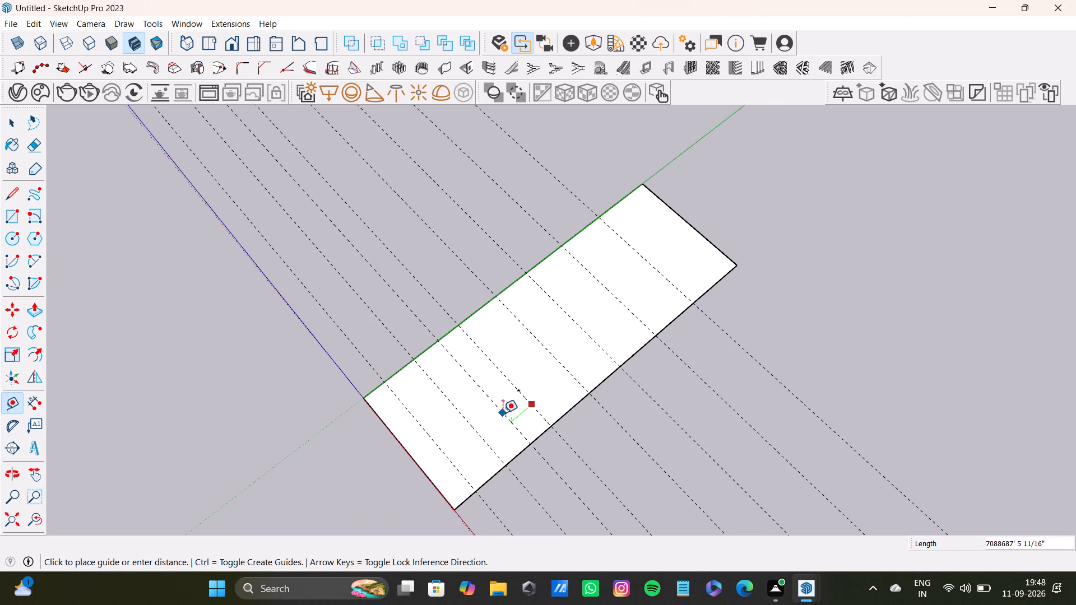
pyautogui.click(503, 413)
pyautogui.click(556, 357)
pyautogui.click(539, 381)
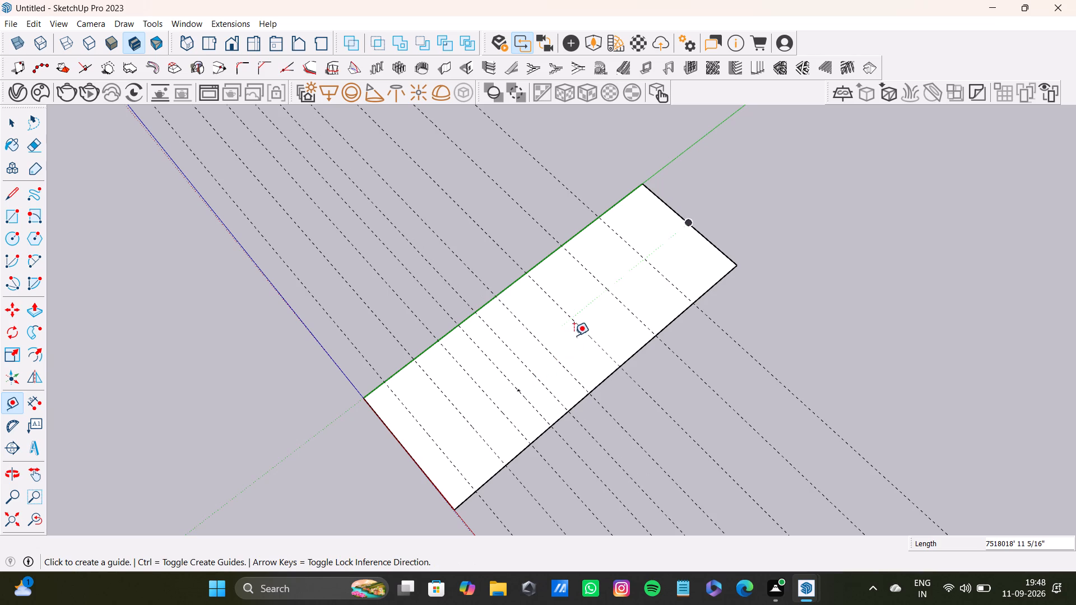
pyautogui.click(588, 333)
pyautogui.click(576, 357)
pyautogui.click(621, 304)
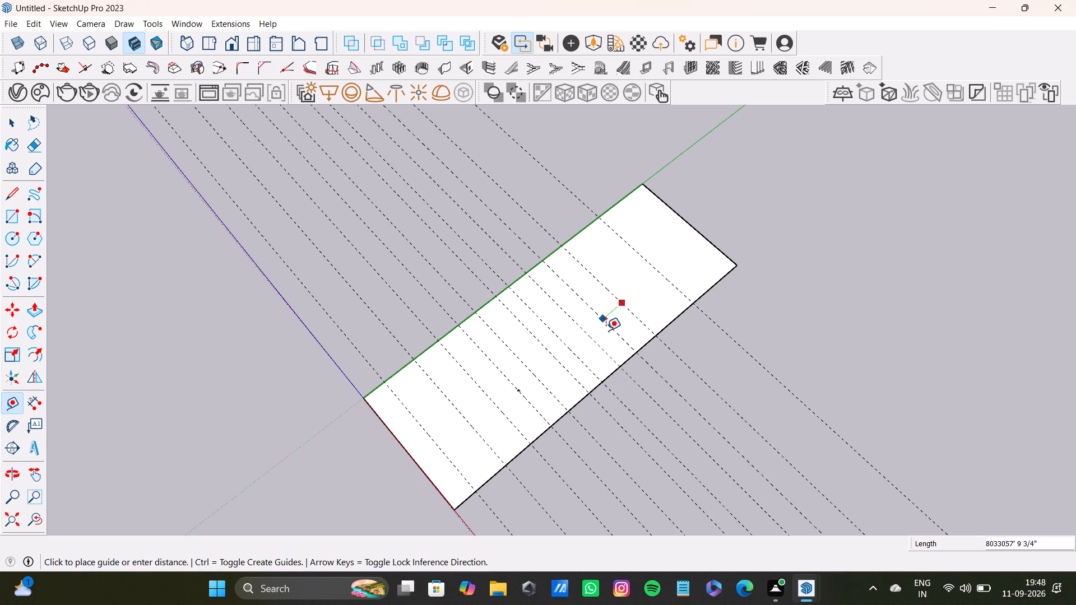
pyautogui.click(605, 332)
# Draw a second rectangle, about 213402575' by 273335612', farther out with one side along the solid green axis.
pyautogui.scroll(-10, 599, 339)
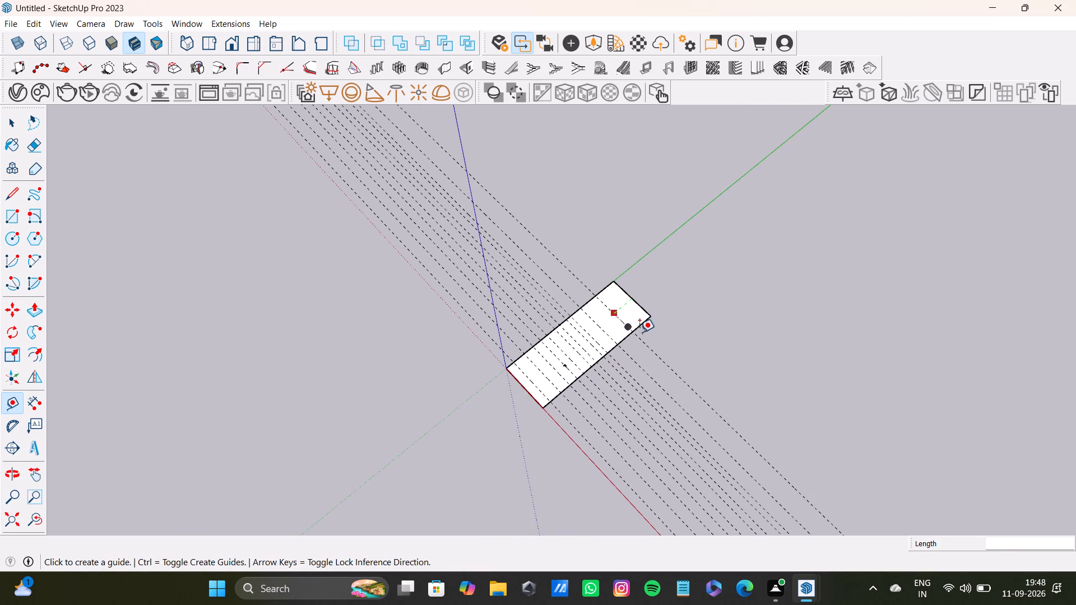
pyautogui.keyDown('shift'); pyautogui.moveTo(679, 339); pyautogui.dragTo(488, 495, button='middle'); pyautogui.keyUp('shift')
pyautogui.scroll(3, 506, 416)
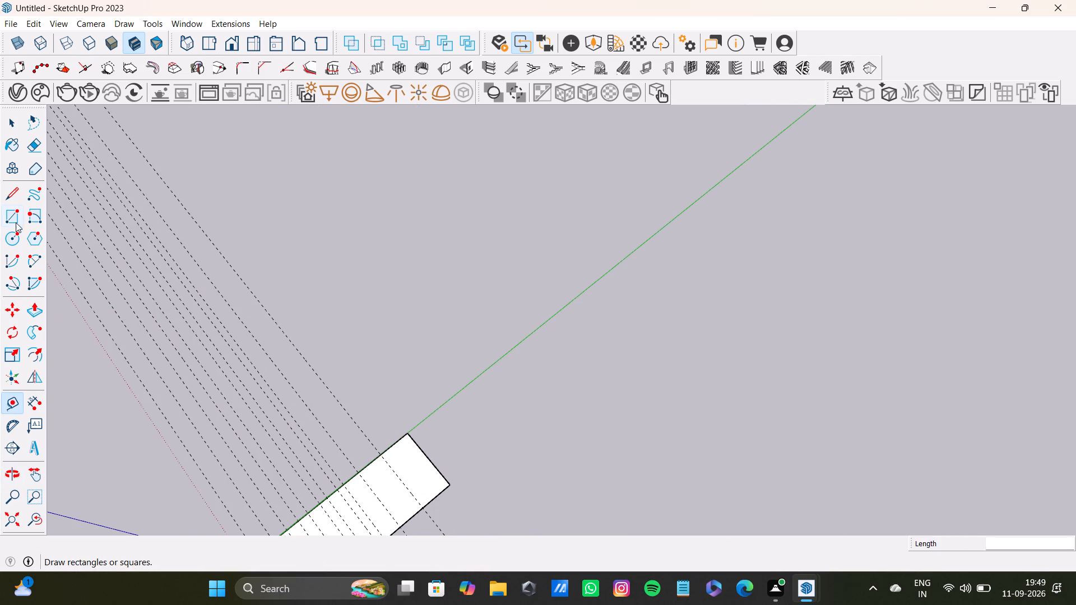
pyautogui.click(16, 218)
pyautogui.click(491, 363)
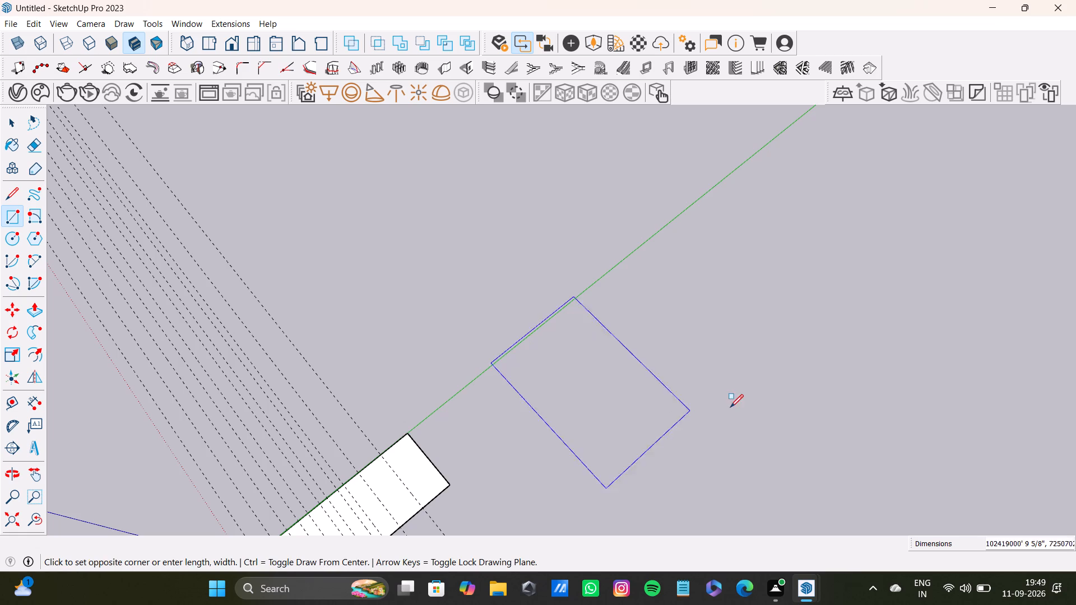
pyautogui.scroll(-5, 730, 407)
pyautogui.moveTo(774, 390); pyautogui.dragTo(557, 392, button='middle')
pyautogui.click(757, 362)
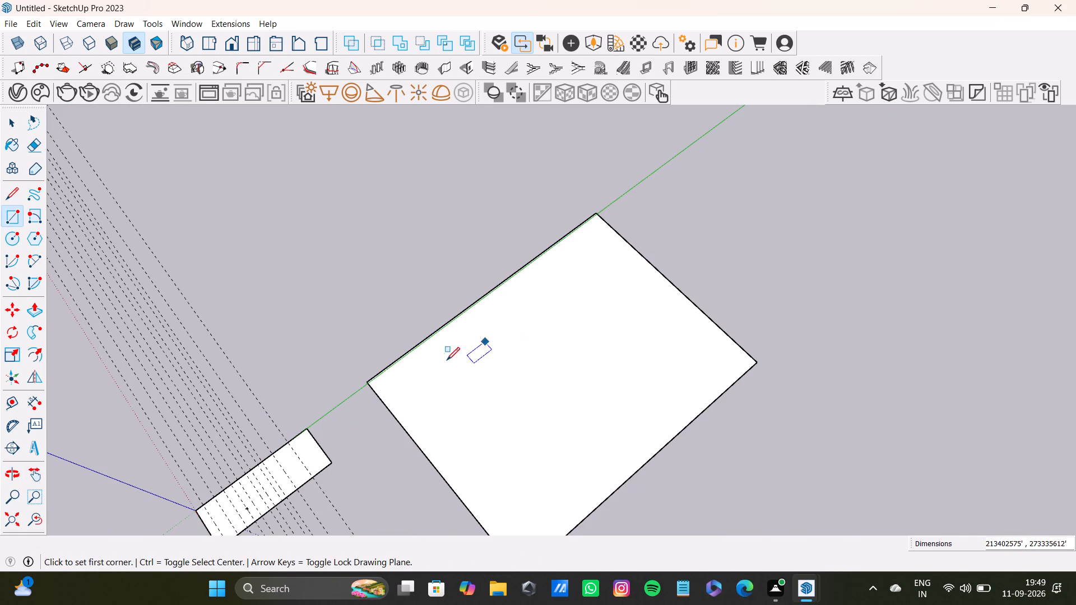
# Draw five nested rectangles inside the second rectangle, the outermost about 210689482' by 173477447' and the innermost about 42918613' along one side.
pyautogui.click(415, 376)
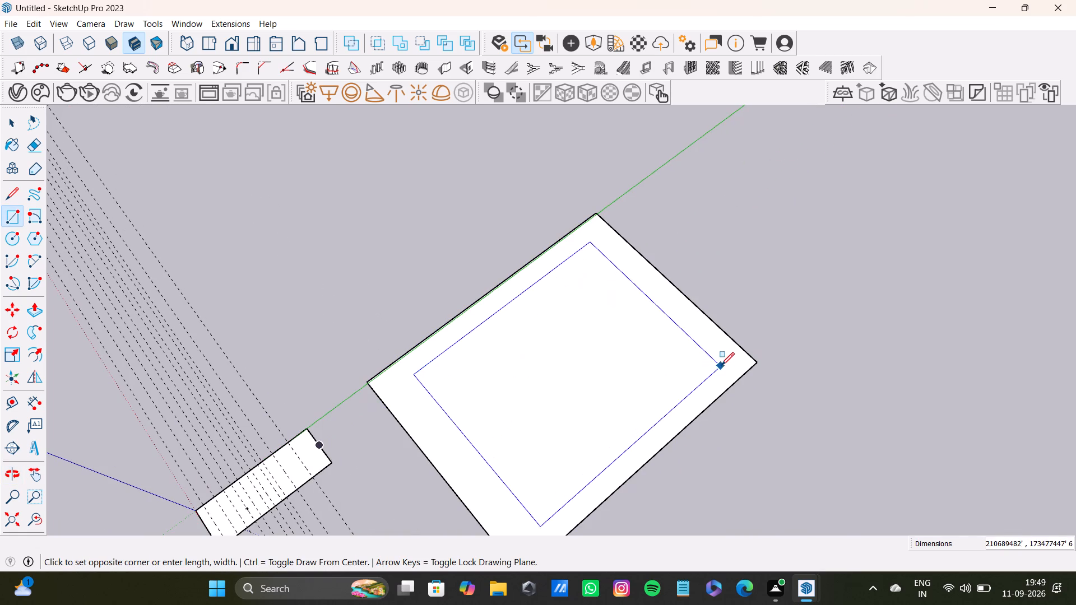
pyautogui.click(721, 365)
pyautogui.click(464, 370)
pyautogui.click(695, 367)
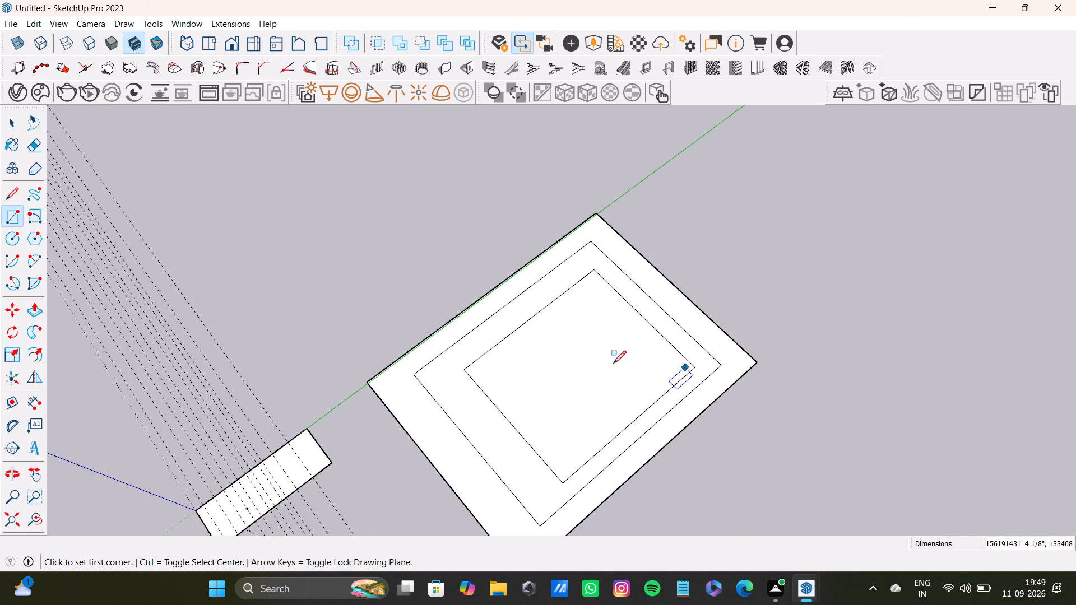
pyautogui.click(532, 362)
pyautogui.click(670, 370)
pyautogui.click(564, 355)
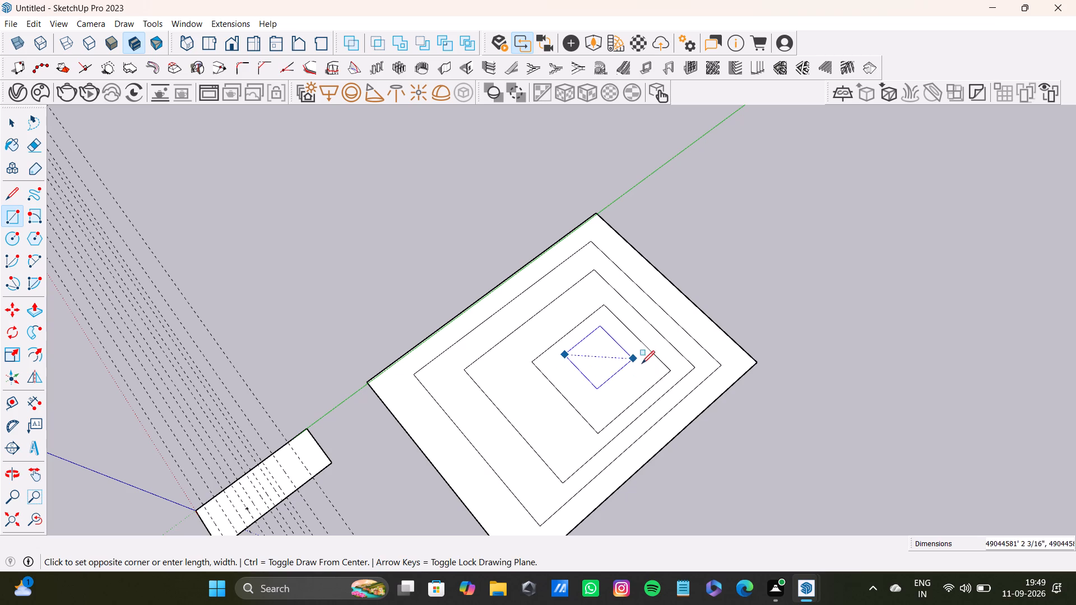
pyautogui.click(652, 371)
pyautogui.moveTo(601, 353); pyautogui.dragTo(610, 357)
pyautogui.click(643, 376)
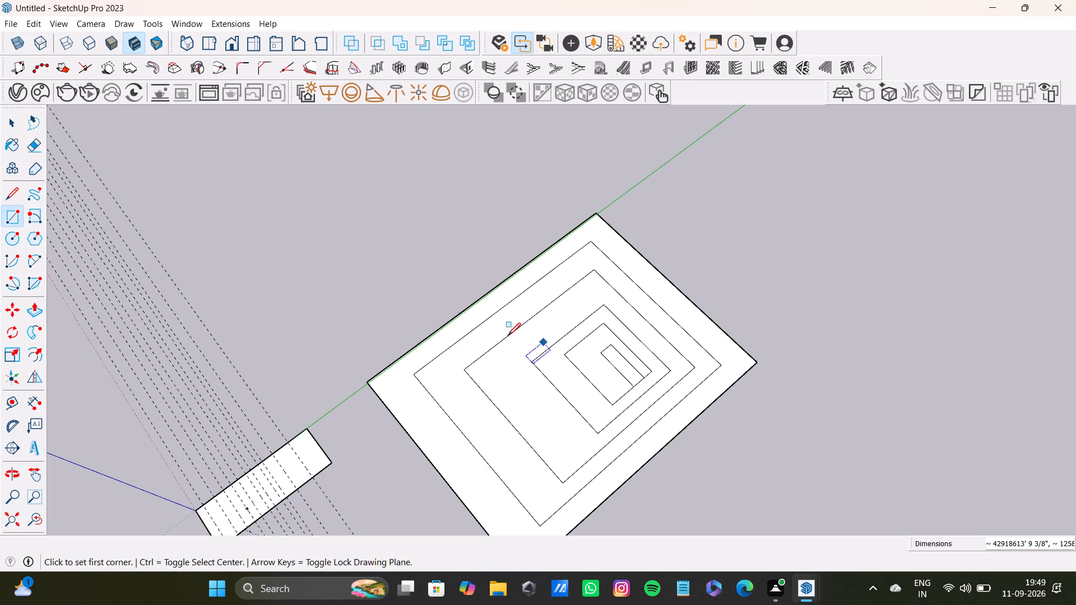
# Draw a large rectangle overlapping the nested rectangles, extending past them on both sides of the green axis.
pyautogui.moveTo(371, 314); pyautogui.dragTo(387, 313)
pyautogui.click(845, 401)
# Draw a rectangle on the dotted red-axis side of the nested group, with two long narrow rectangles side by side inside it.
pyautogui.scroll(-4, 600, 315)
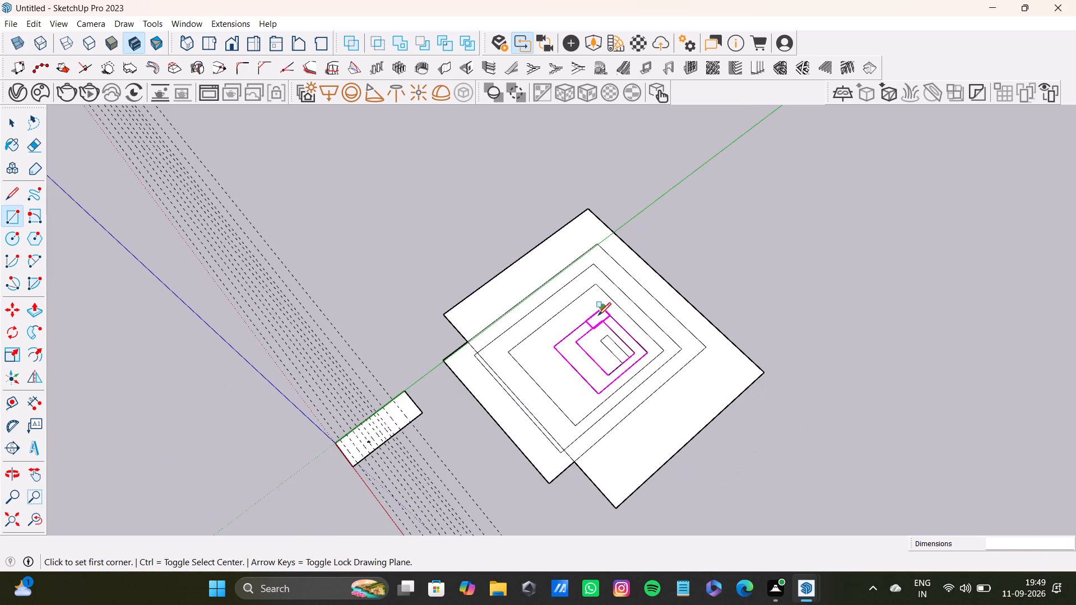
pyautogui.keyDown('shift'); pyautogui.moveTo(598, 315); pyautogui.dragTo(529, 370, button='middle'); pyautogui.keyUp('shift')
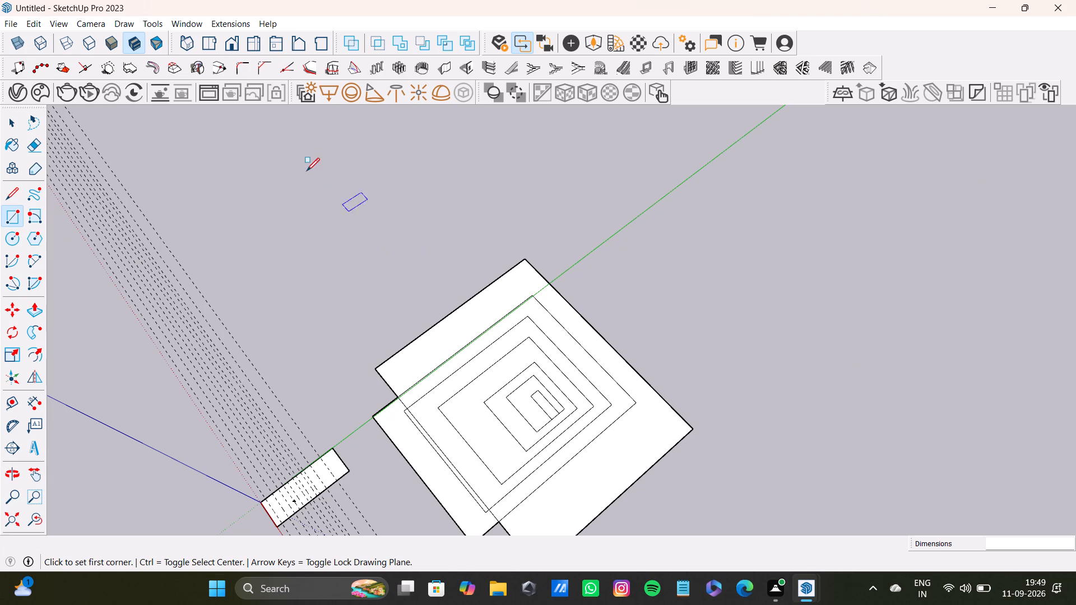
pyautogui.click(290, 164)
pyautogui.click(533, 225)
pyautogui.click(357, 138)
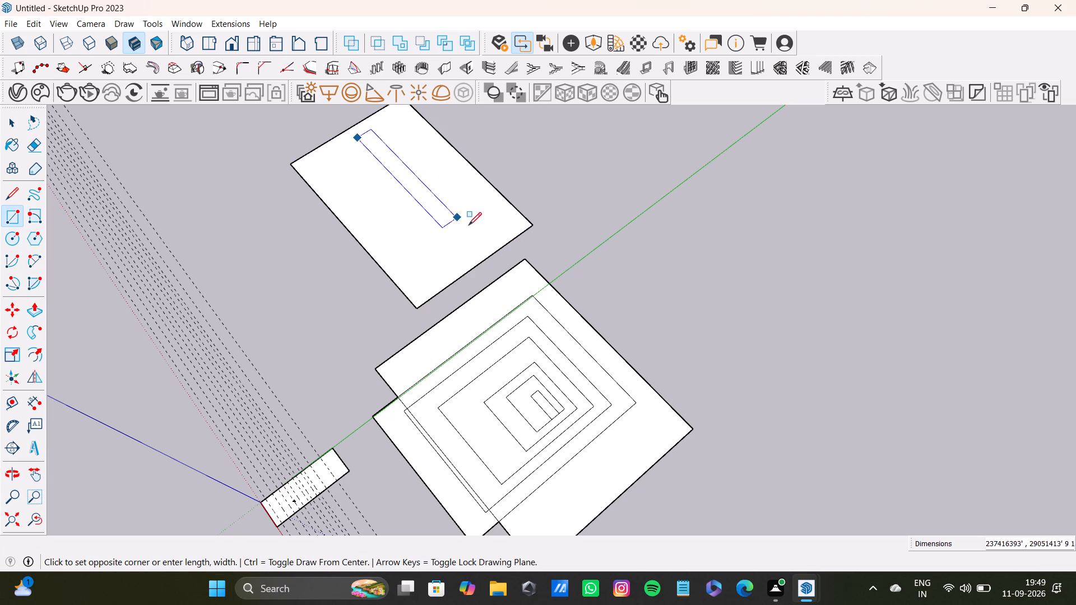
pyautogui.click(485, 219)
pyautogui.moveTo(329, 157); pyautogui.dragTo(336, 159)
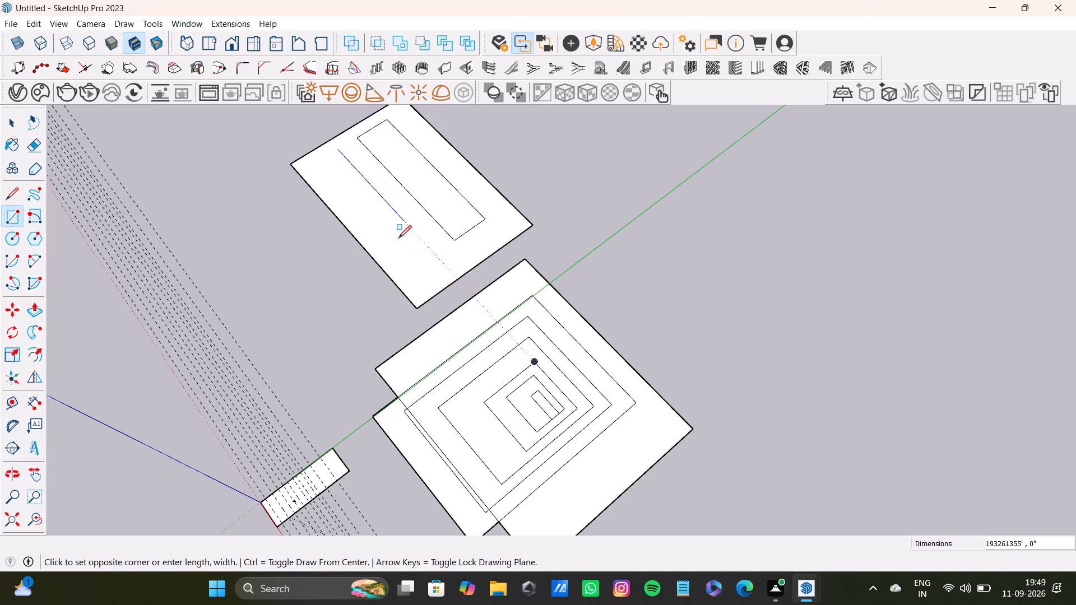
pyautogui.click(404, 268)
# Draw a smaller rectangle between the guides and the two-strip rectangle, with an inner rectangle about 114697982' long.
pyautogui.scroll(-8, 614, 273)
pyautogui.moveTo(547, 290); pyautogui.dragTo(430, 297, button='middle')
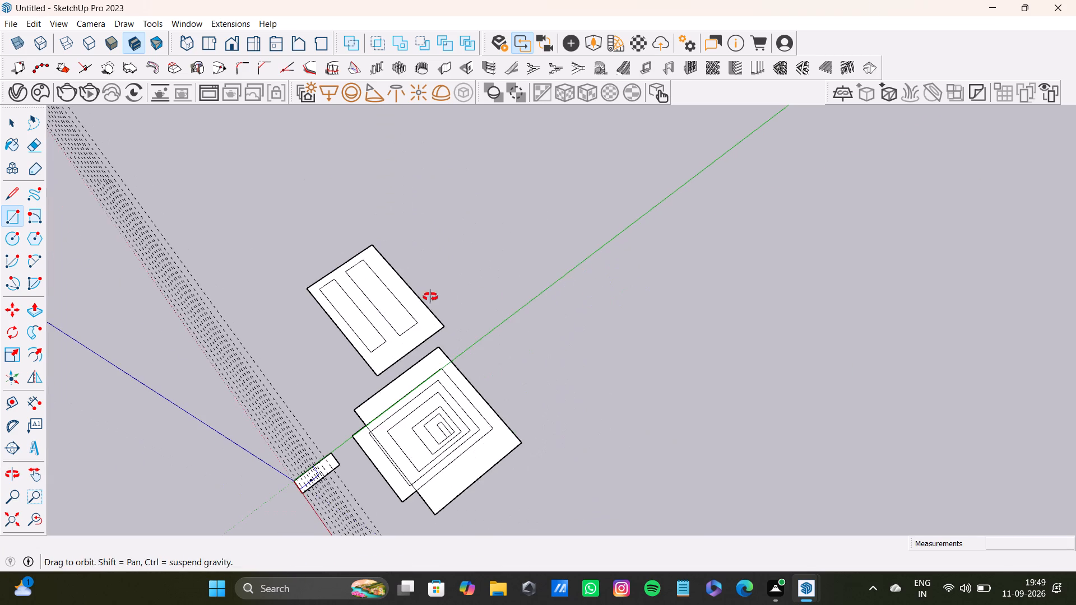
pyautogui.moveTo(430, 297); pyautogui.dragTo(403, 299, button='middle')
pyautogui.scroll(7, 397, 269)
pyautogui.click(340, 141)
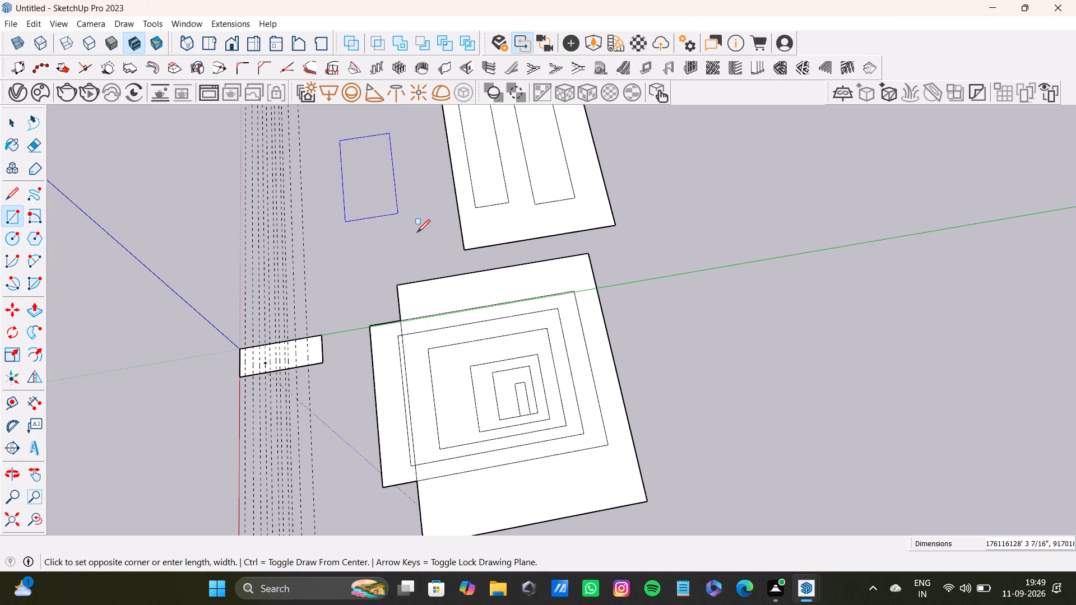
pyautogui.click(429, 234)
pyautogui.click(363, 159)
pyautogui.click(408, 218)
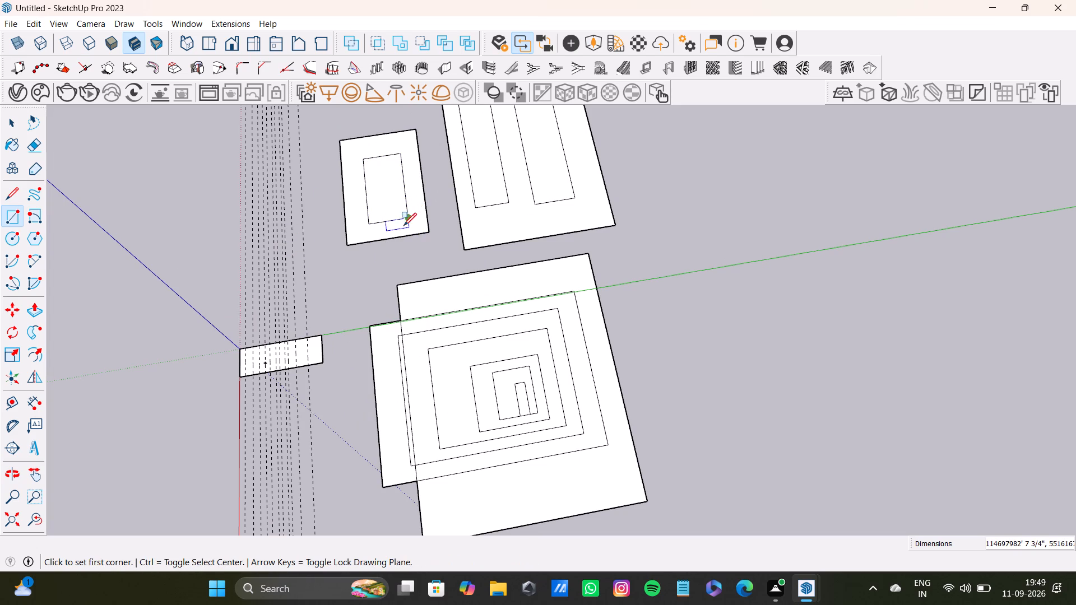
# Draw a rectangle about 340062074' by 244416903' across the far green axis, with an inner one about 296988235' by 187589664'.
pyautogui.click(671, 225)
pyautogui.click(934, 424)
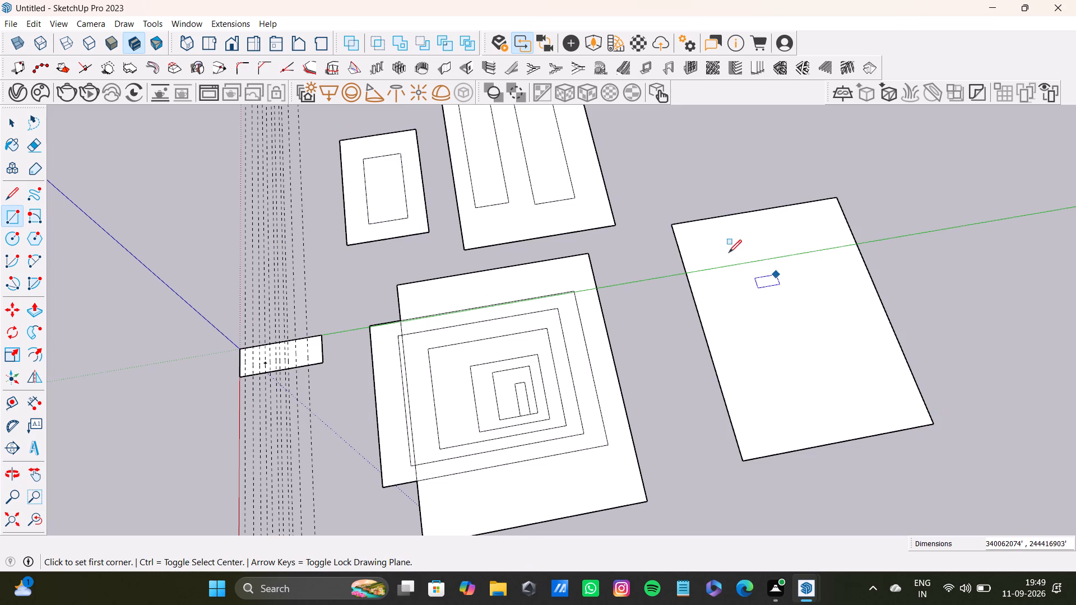
pyautogui.click(693, 233)
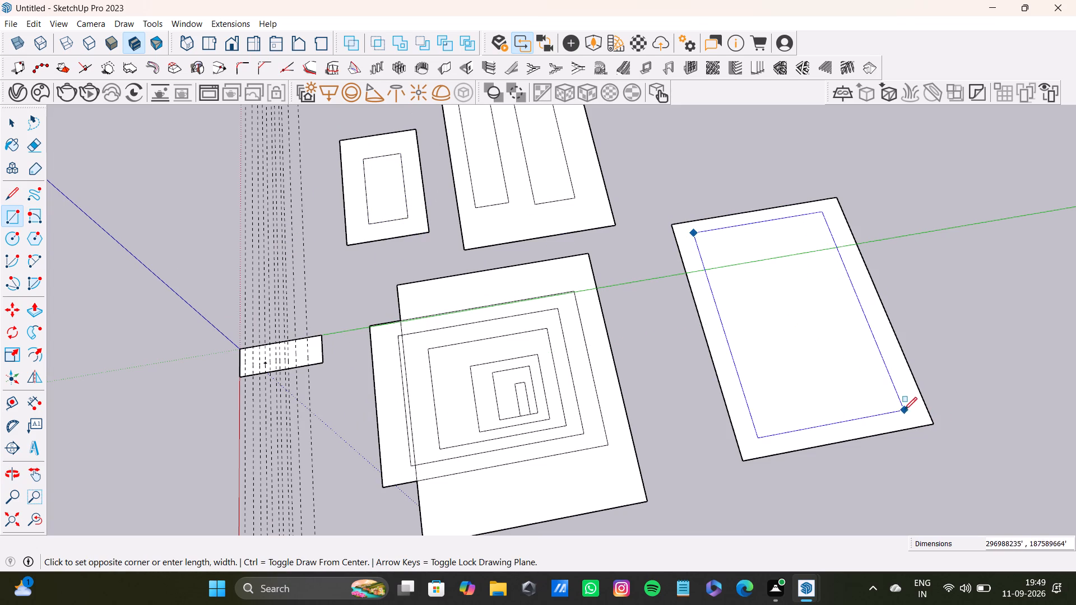
pyautogui.click(904, 410)
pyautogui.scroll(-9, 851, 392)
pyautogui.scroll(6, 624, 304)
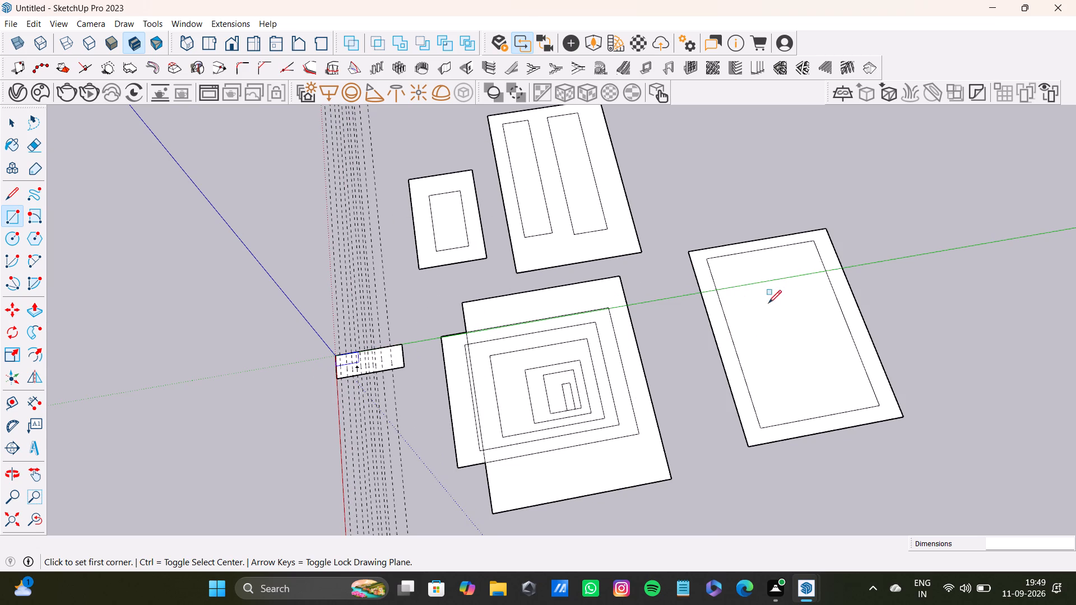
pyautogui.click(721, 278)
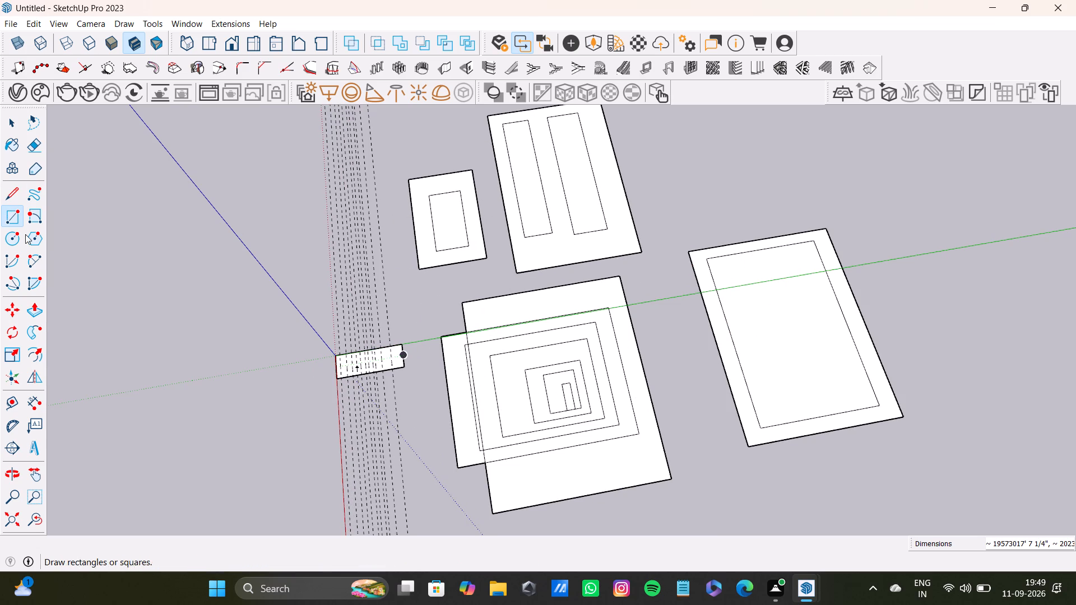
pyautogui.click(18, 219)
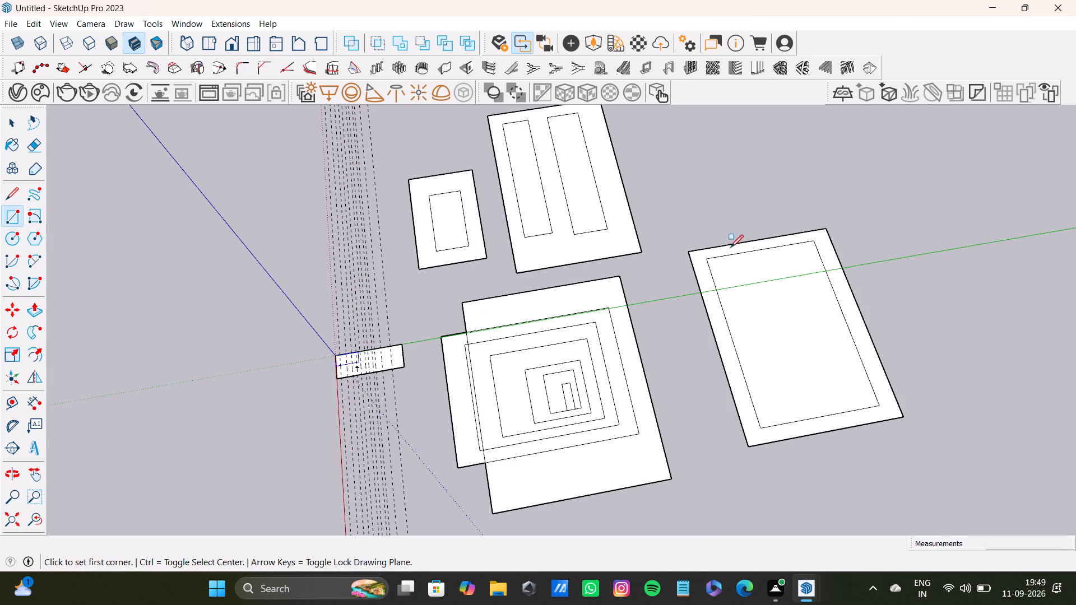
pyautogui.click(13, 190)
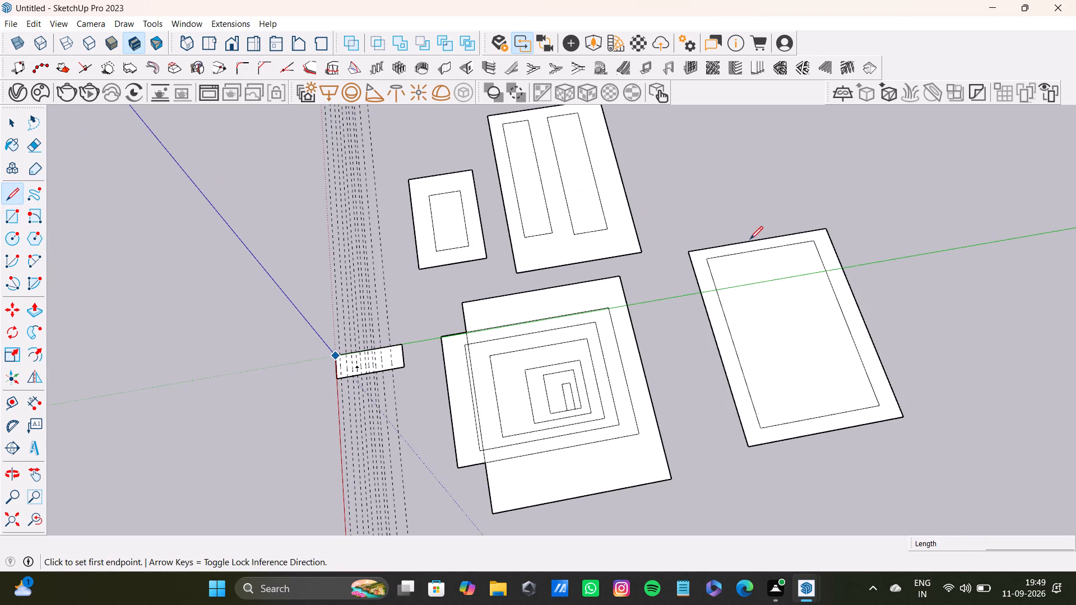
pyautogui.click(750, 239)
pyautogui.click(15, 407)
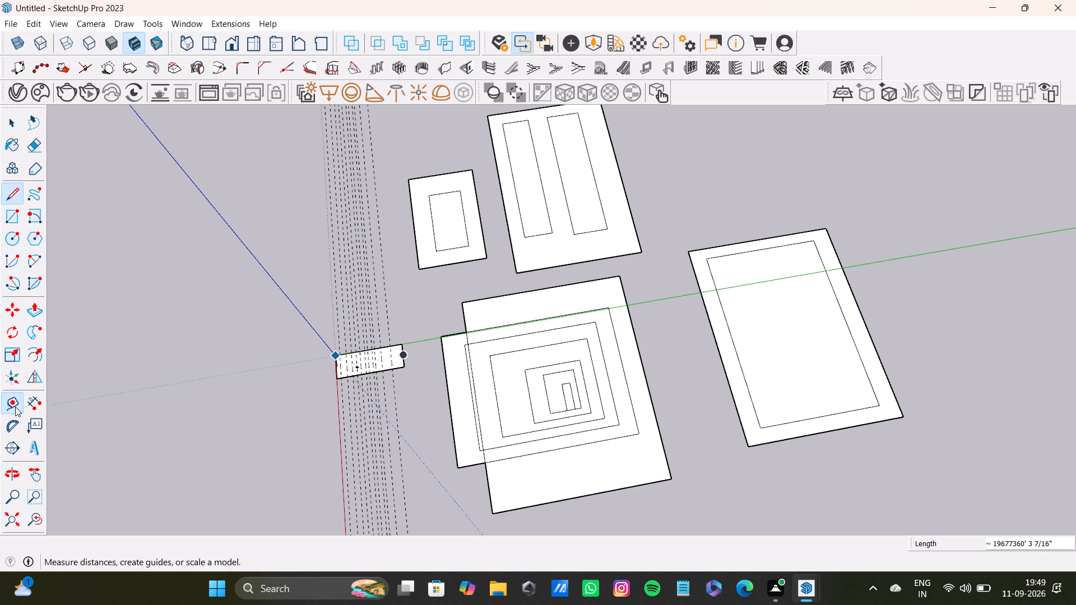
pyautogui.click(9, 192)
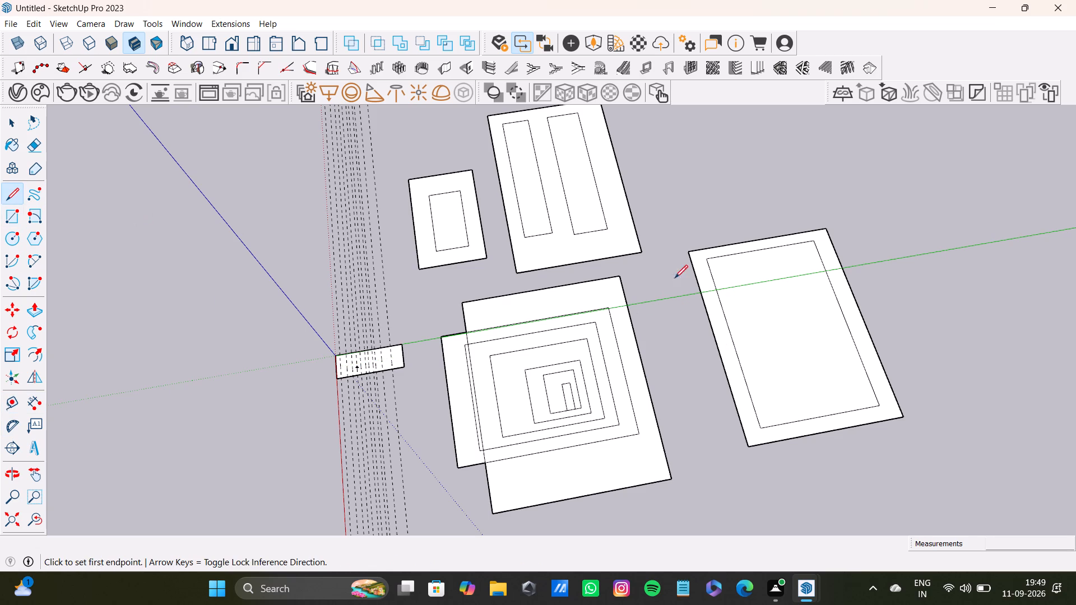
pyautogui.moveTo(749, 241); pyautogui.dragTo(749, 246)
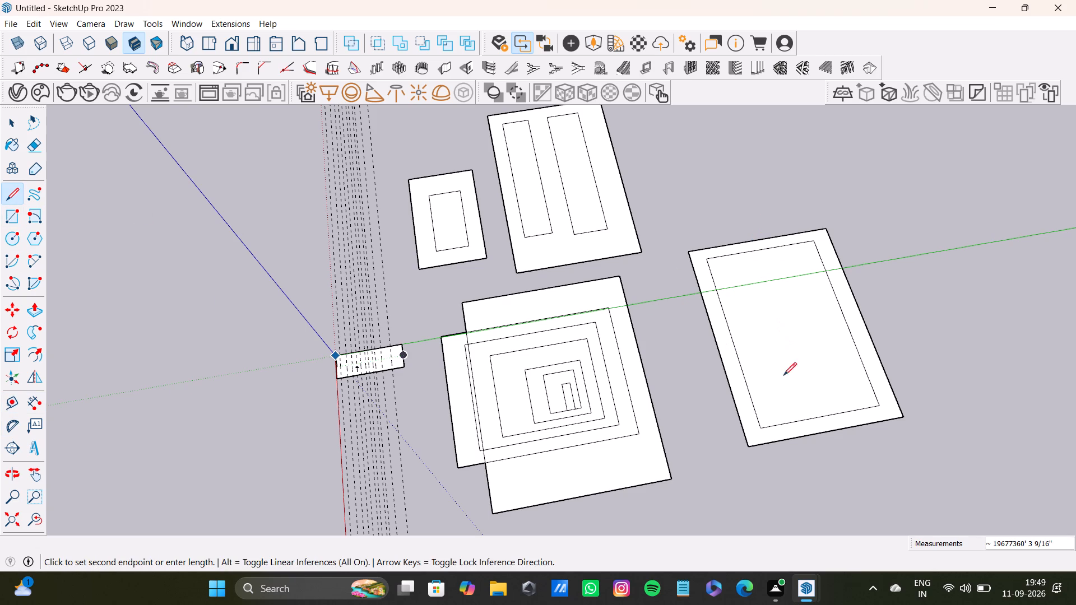
# Draw a chain of connected lines weaving across the far rectangle's near long edge, out to the green axis and back inside.
pyautogui.click(13, 191)
pyautogui.scroll(2, 837, 323)
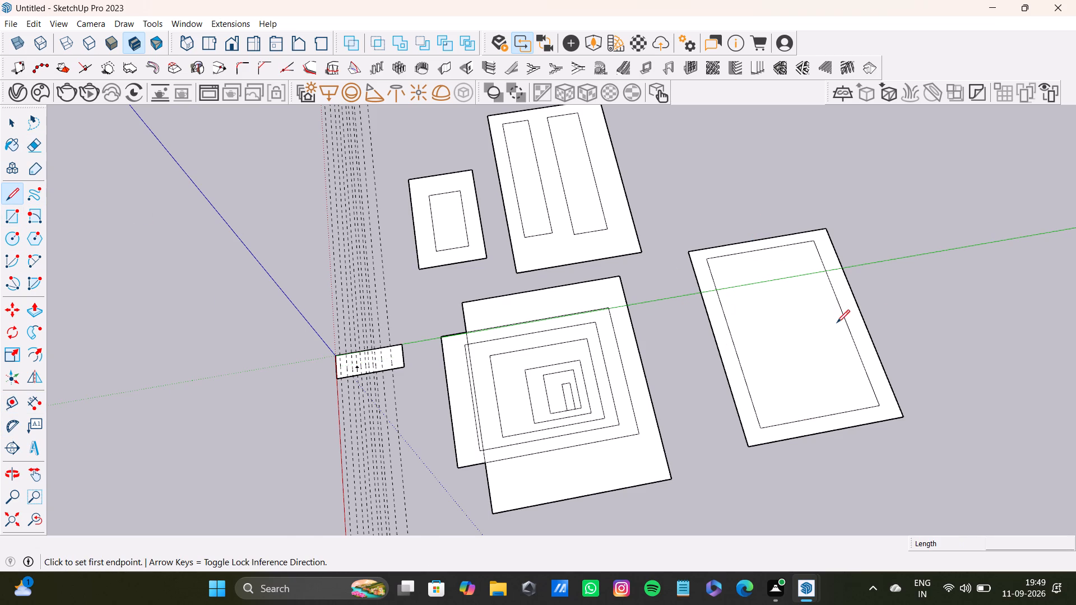
pyautogui.scroll(4, 837, 323)
pyautogui.moveTo(861, 322); pyautogui.dragTo(982, 385, button='middle')
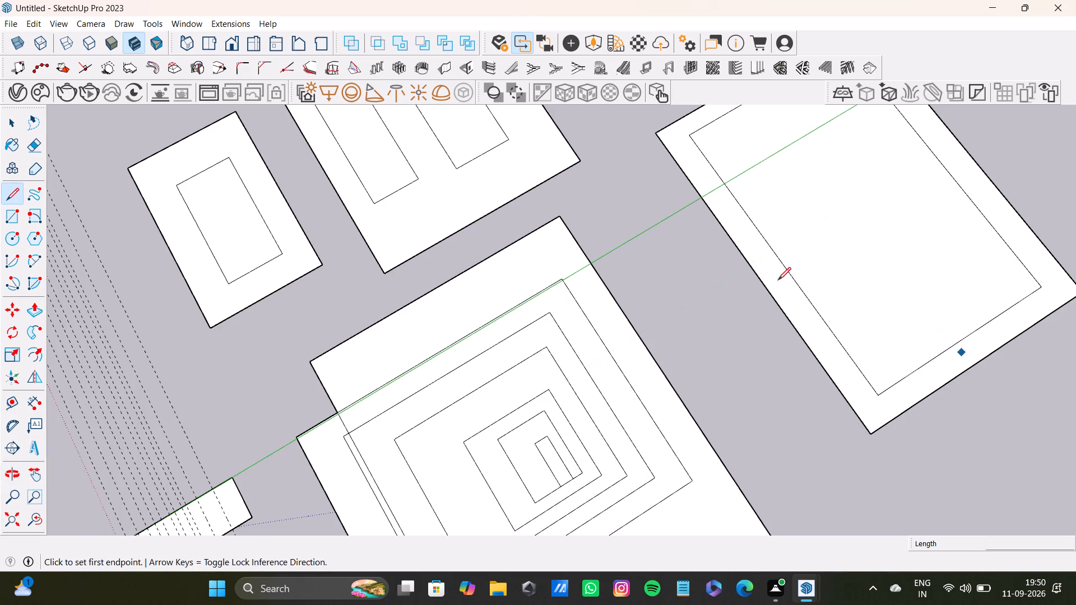
pyautogui.scroll(2, 778, 280)
pyautogui.moveTo(780, 324); pyautogui.dragTo(790, 322)
pyautogui.click(911, 258)
pyautogui.click(856, 227)
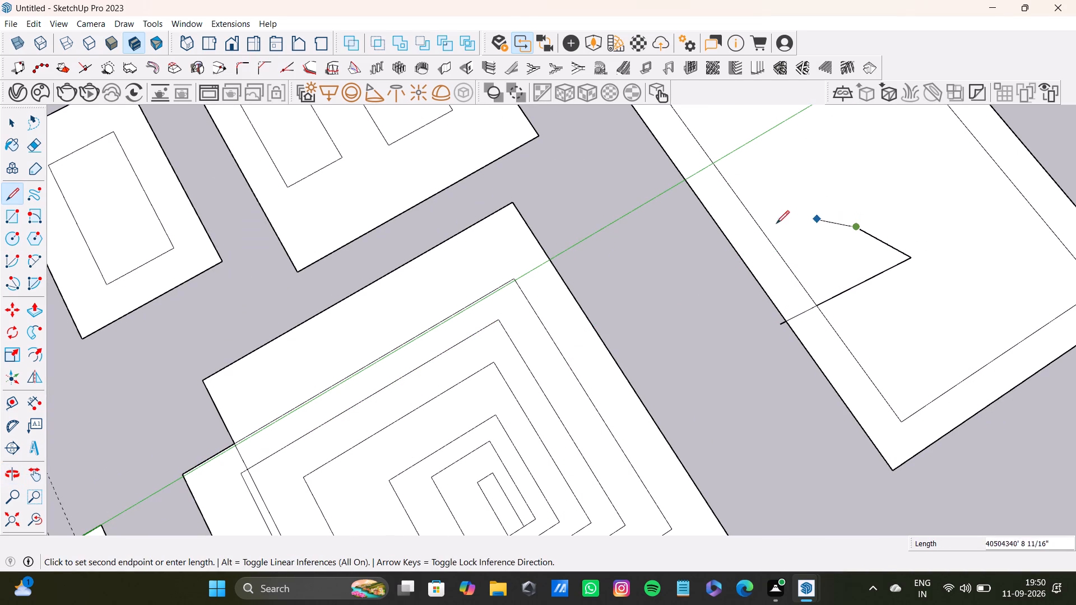
pyautogui.click(752, 250)
pyautogui.moveTo(663, 301); pyautogui.dragTo(663, 285)
pyautogui.click(637, 202)
pyautogui.click(803, 190)
pyautogui.click(876, 155)
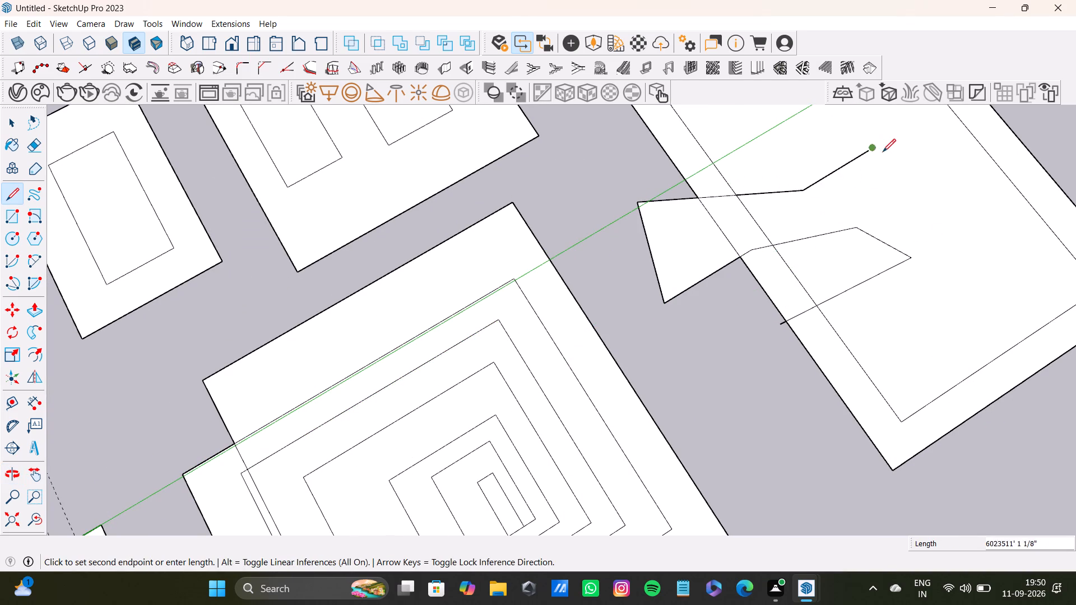
# Continue the line chain through the far rectangle and back out across its near edge, closing the irregular outline at its start point.
pyautogui.moveTo(927, 243); pyautogui.dragTo(884, 262, button='middle')
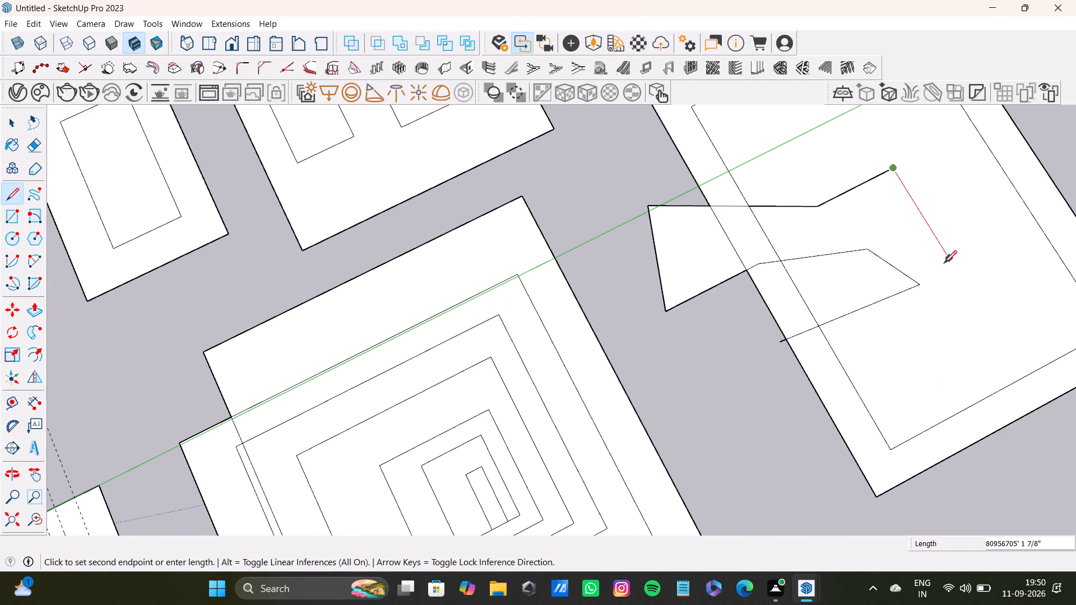
pyautogui.click(959, 267)
pyautogui.moveTo(966, 314); pyautogui.dragTo(964, 322)
pyautogui.moveTo(886, 362); pyautogui.dragTo(875, 367)
pyautogui.click(802, 407)
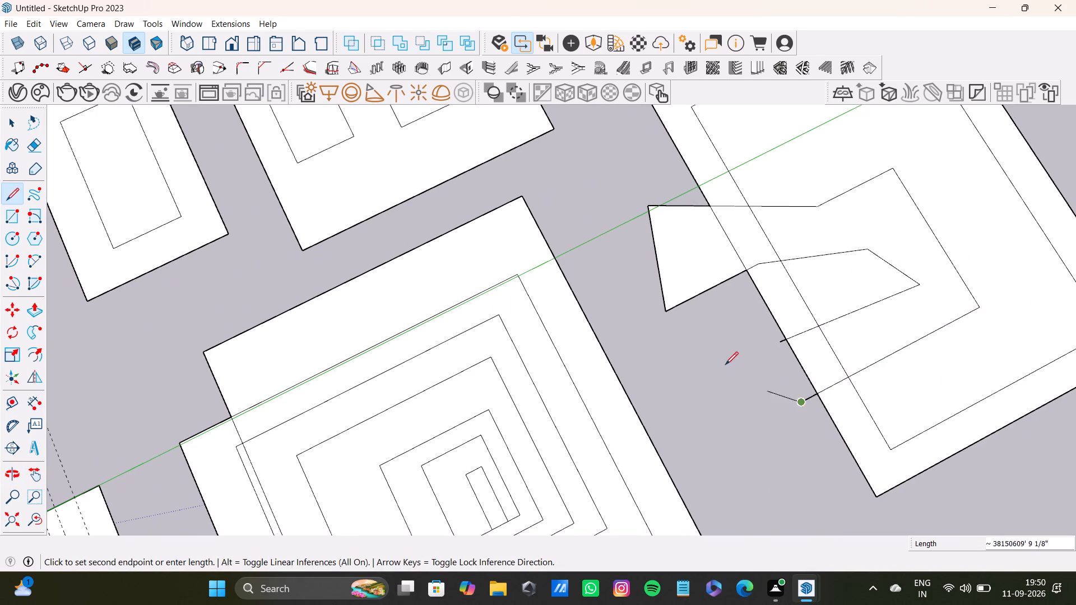
pyautogui.click(725, 365)
pyautogui.click(764, 315)
pyautogui.click(783, 343)
# In the two-strip rectangle, draw a line about 97371104' long beside the strips' ends and a bent line to its long edge.
pyautogui.scroll(-3, 778, 323)
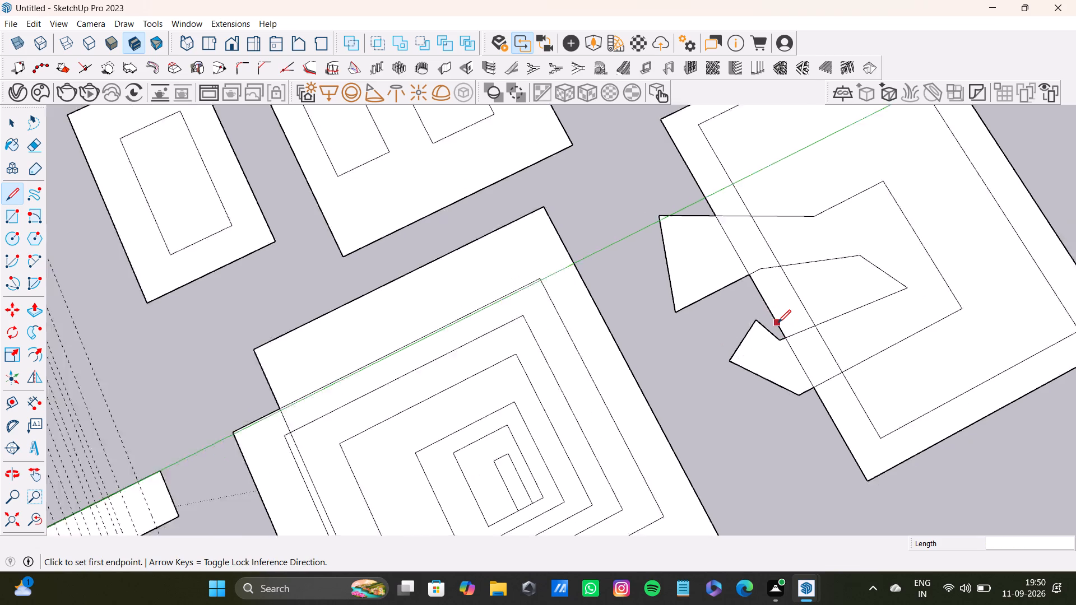
pyautogui.scroll(-9, 778, 323)
pyautogui.scroll(4, 480, 267)
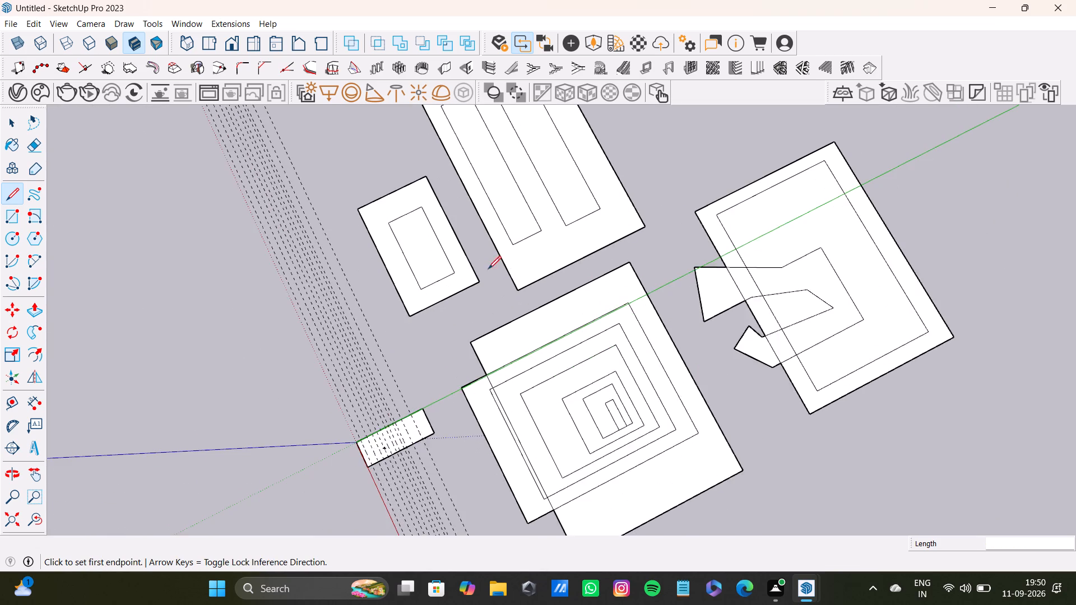
pyautogui.scroll(2, 488, 269)
pyautogui.click(563, 221)
pyautogui.click(635, 192)
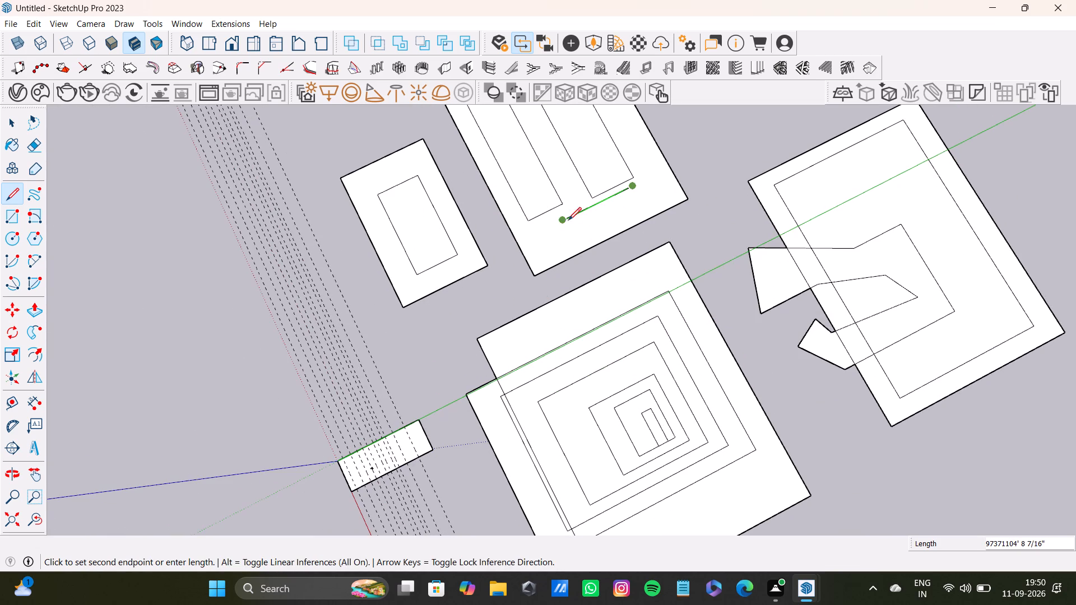
pyautogui.click(568, 225)
pyautogui.click(699, 167)
pyautogui.click(593, 231)
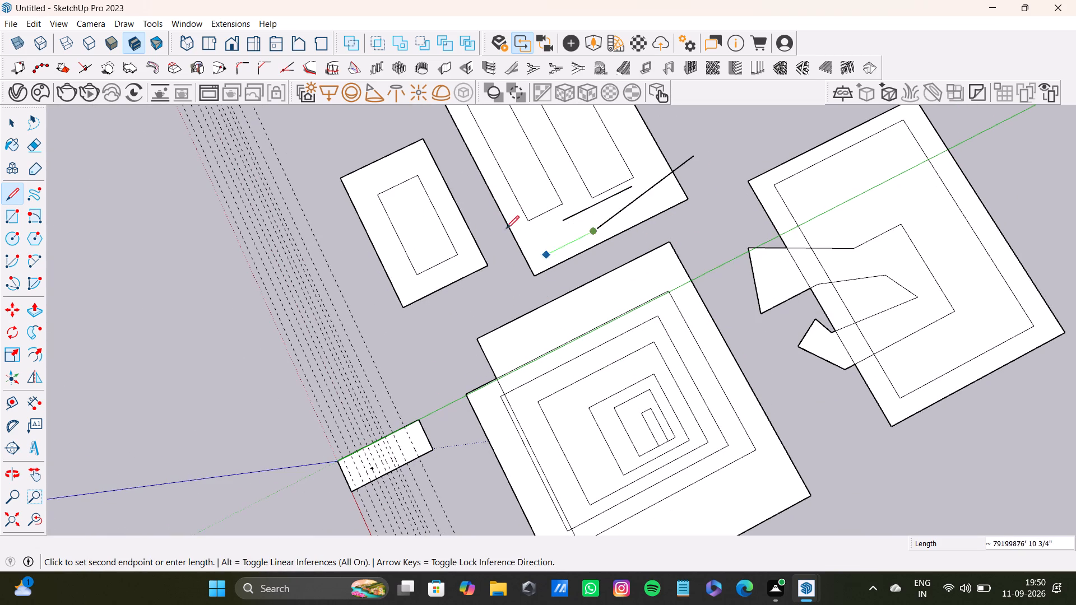
pyautogui.click(506, 229)
# Draw a zigzag line chain from inside the small rectangle out past the guides and back to the two-strip rectangle's near short edge.
pyautogui.moveTo(443, 216); pyautogui.dragTo(434, 232)
pyautogui.moveTo(397, 271); pyautogui.dragTo(385, 276)
pyautogui.click(243, 220)
pyautogui.moveTo(135, 197); pyautogui.dragTo(149, 228)
pyautogui.click(208, 325)
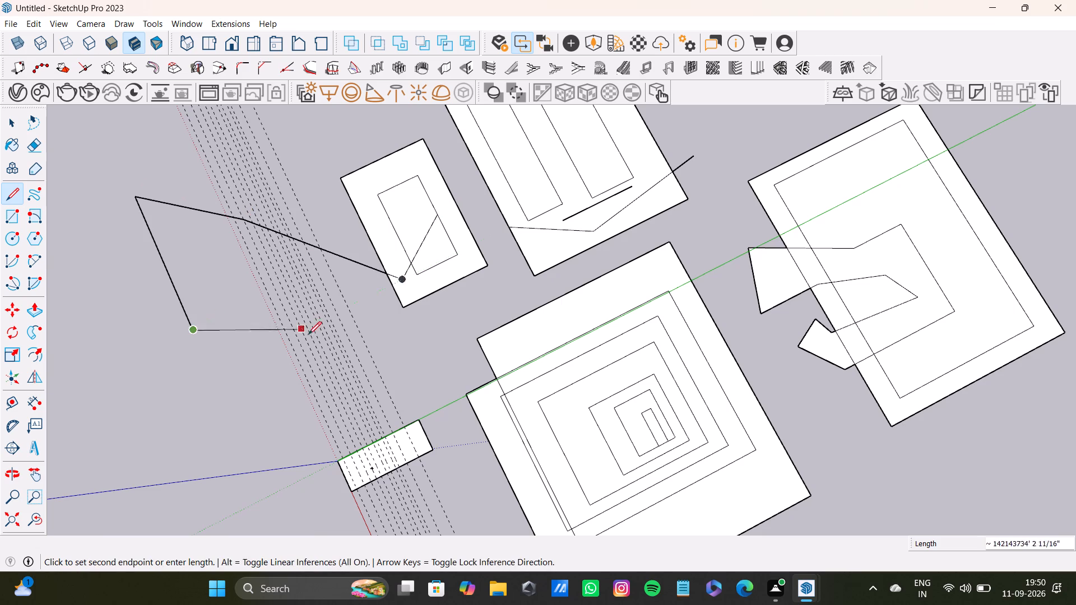
pyautogui.moveTo(309, 332); pyautogui.dragTo(310, 317)
pyautogui.moveTo(273, 264); pyautogui.dragTo(281, 267)
pyautogui.click(401, 338)
pyautogui.click(448, 314)
pyautogui.moveTo(497, 300); pyautogui.dragTo(511, 296)
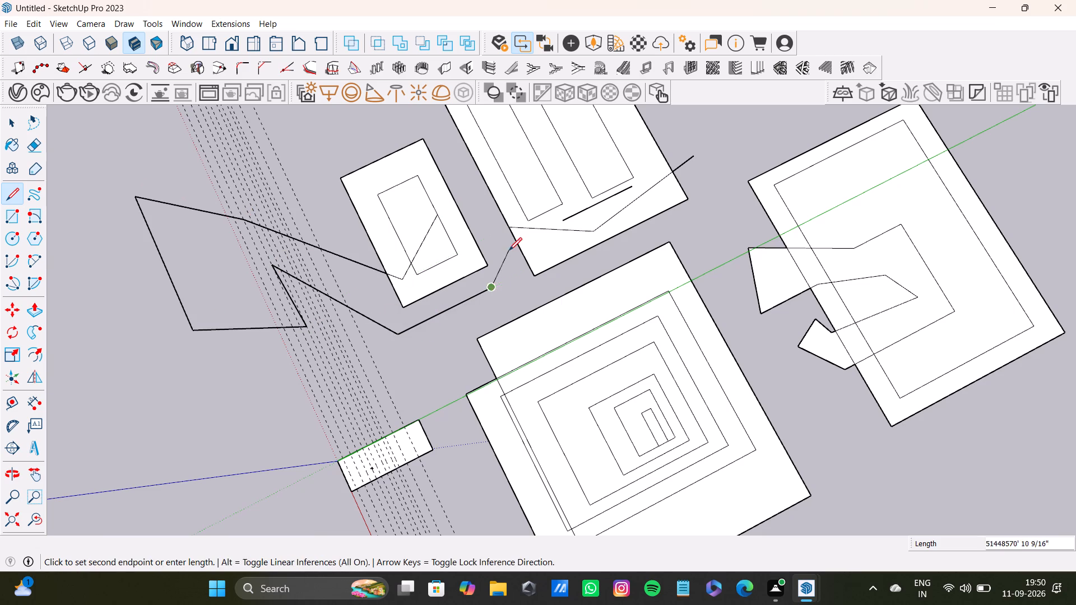
pyautogui.click(509, 250)
pyautogui.click(579, 250)
# Draw a line chain looping outside the two-strip rectangle's far long edge, starting beyond its near short edge and ending inside.
pyautogui.moveTo(633, 239); pyautogui.dragTo(635, 233)
pyautogui.moveTo(653, 199); pyautogui.dragTo(662, 199)
pyautogui.moveTo(724, 180); pyautogui.dragTo(729, 174)
pyautogui.click(737, 138)
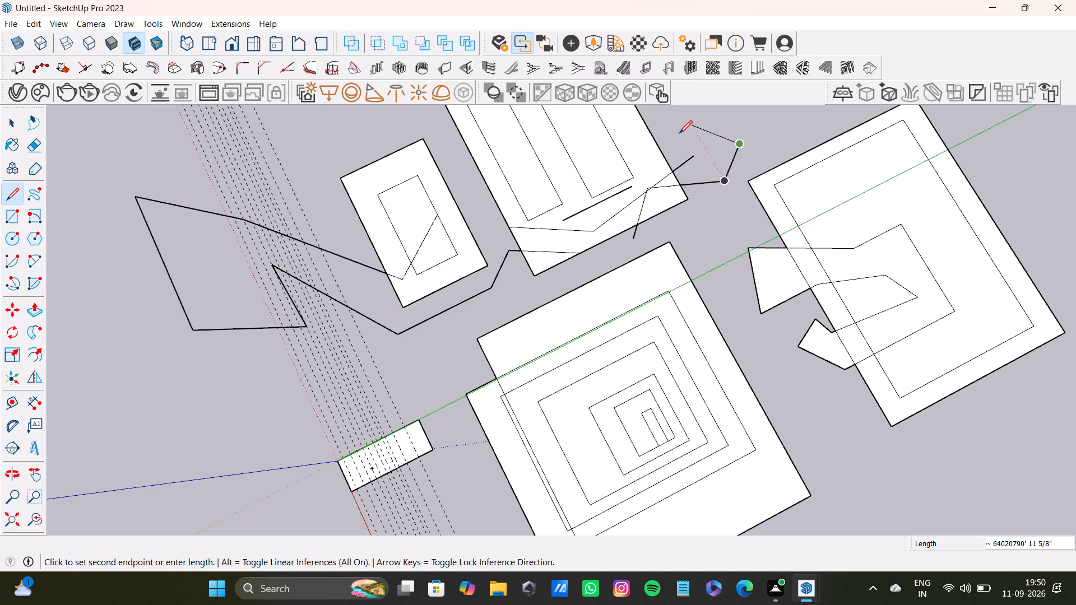
pyautogui.click(679, 133)
pyautogui.click(610, 139)
# Draw a line chain from inside the two-strip rectangle over the small rectangle and guides, closing at the zigzag's outermost corner.
pyautogui.moveTo(605, 176); pyautogui.dragTo(595, 176)
pyautogui.click(521, 141)
pyautogui.click(430, 137)
pyautogui.moveTo(419, 162); pyautogui.dragTo(412, 162)
pyautogui.moveTo(304, 134); pyautogui.dragTo(292, 132)
pyautogui.click(207, 150)
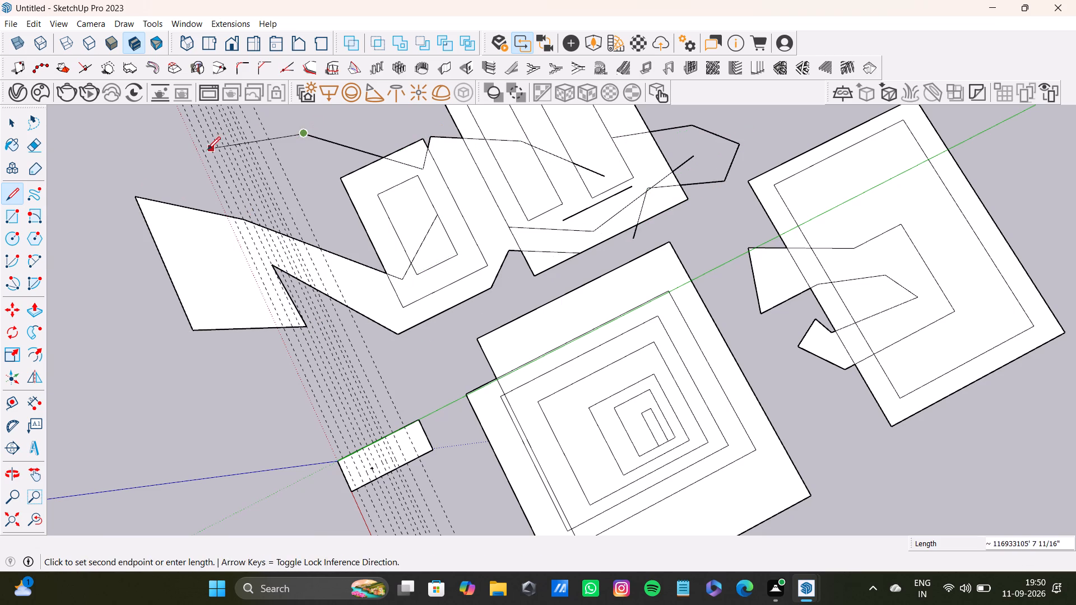
pyautogui.click(141, 176)
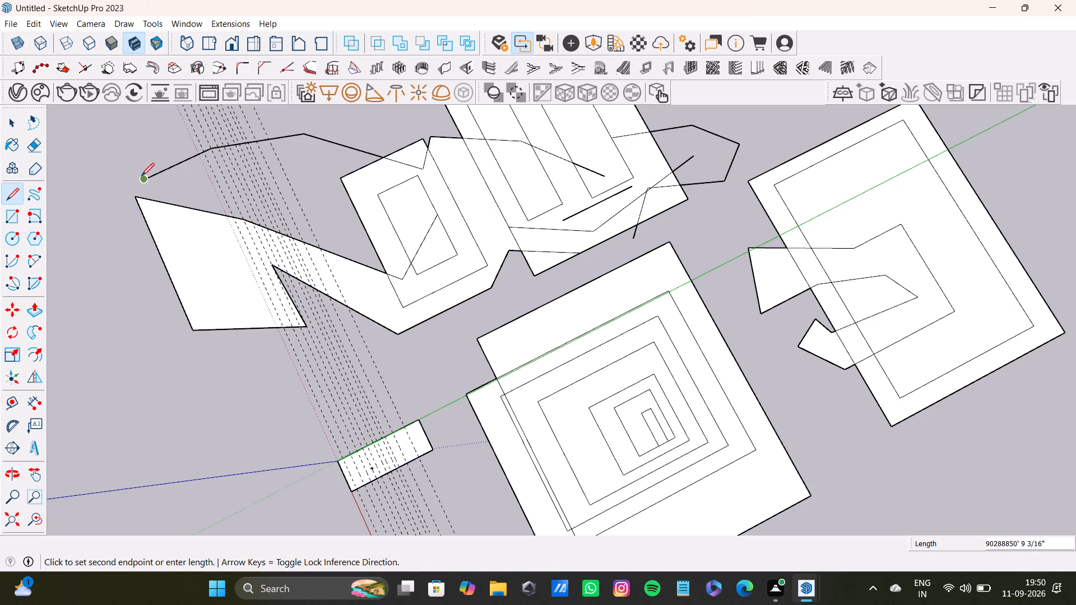
pyautogui.click(136, 201)
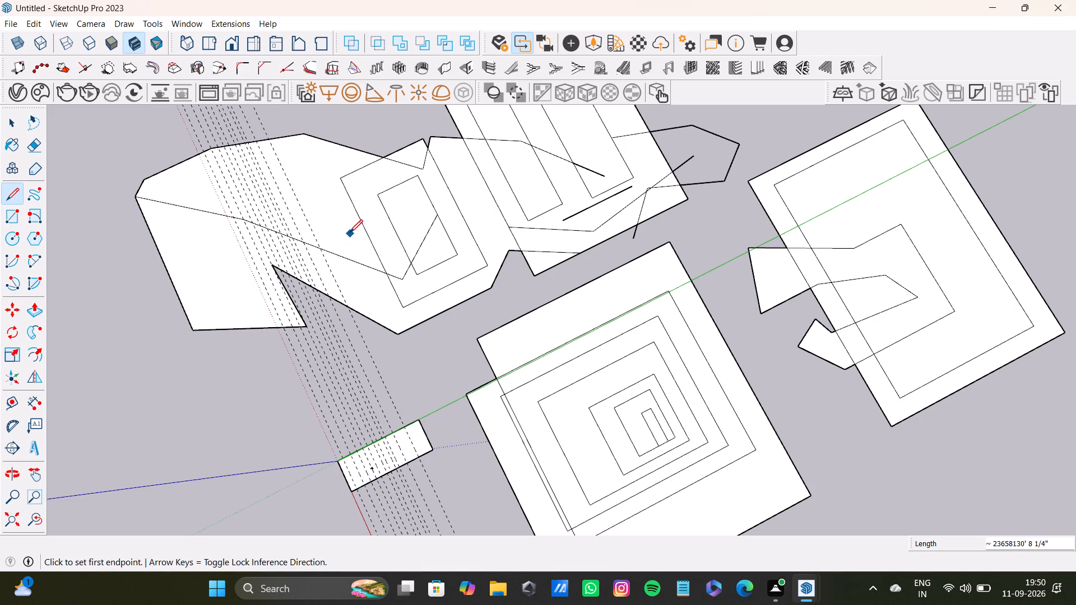
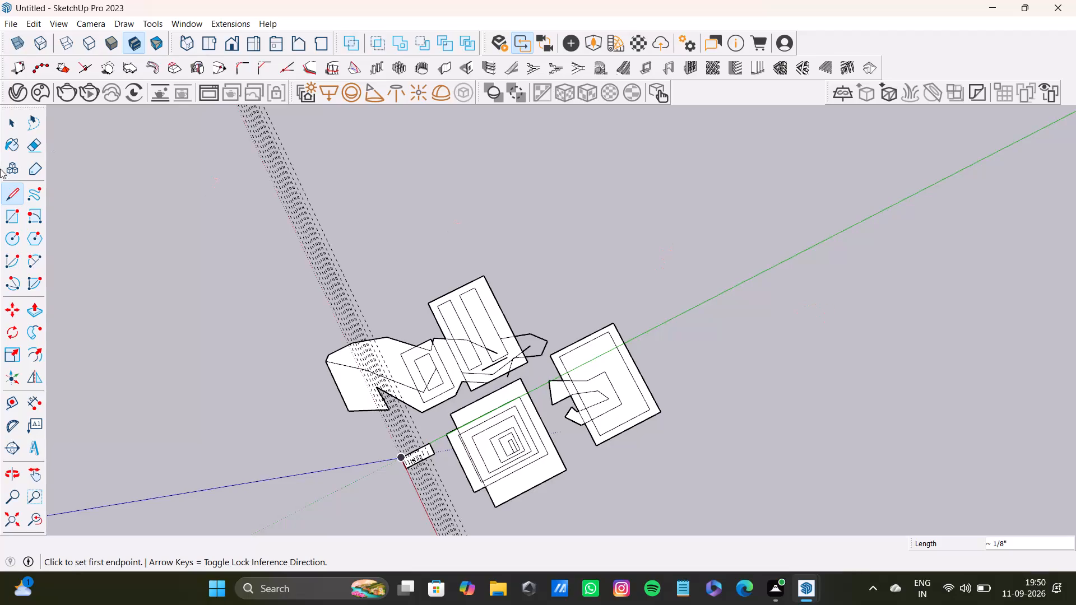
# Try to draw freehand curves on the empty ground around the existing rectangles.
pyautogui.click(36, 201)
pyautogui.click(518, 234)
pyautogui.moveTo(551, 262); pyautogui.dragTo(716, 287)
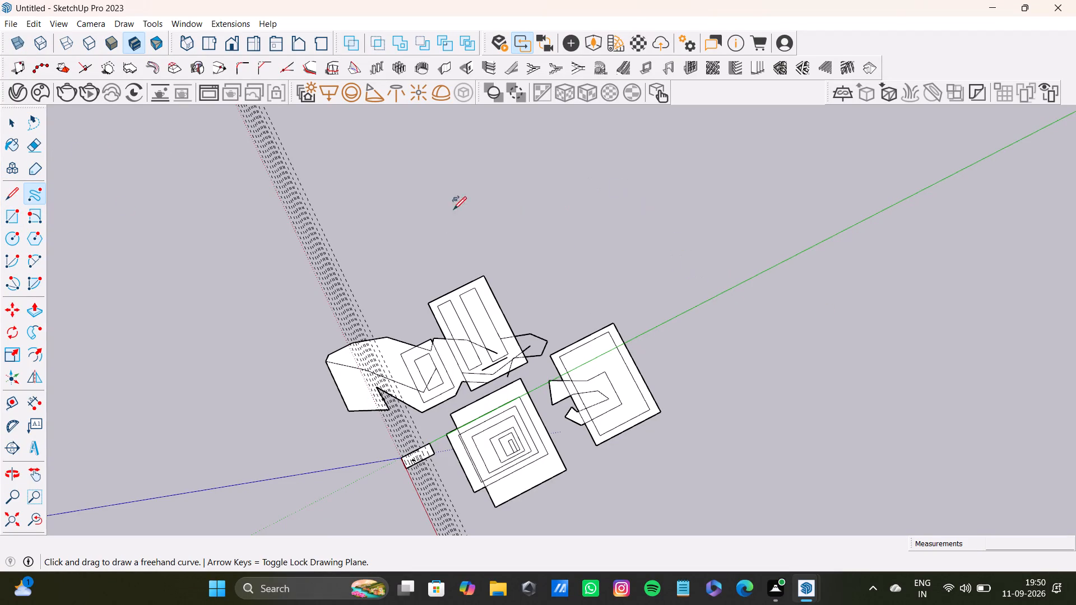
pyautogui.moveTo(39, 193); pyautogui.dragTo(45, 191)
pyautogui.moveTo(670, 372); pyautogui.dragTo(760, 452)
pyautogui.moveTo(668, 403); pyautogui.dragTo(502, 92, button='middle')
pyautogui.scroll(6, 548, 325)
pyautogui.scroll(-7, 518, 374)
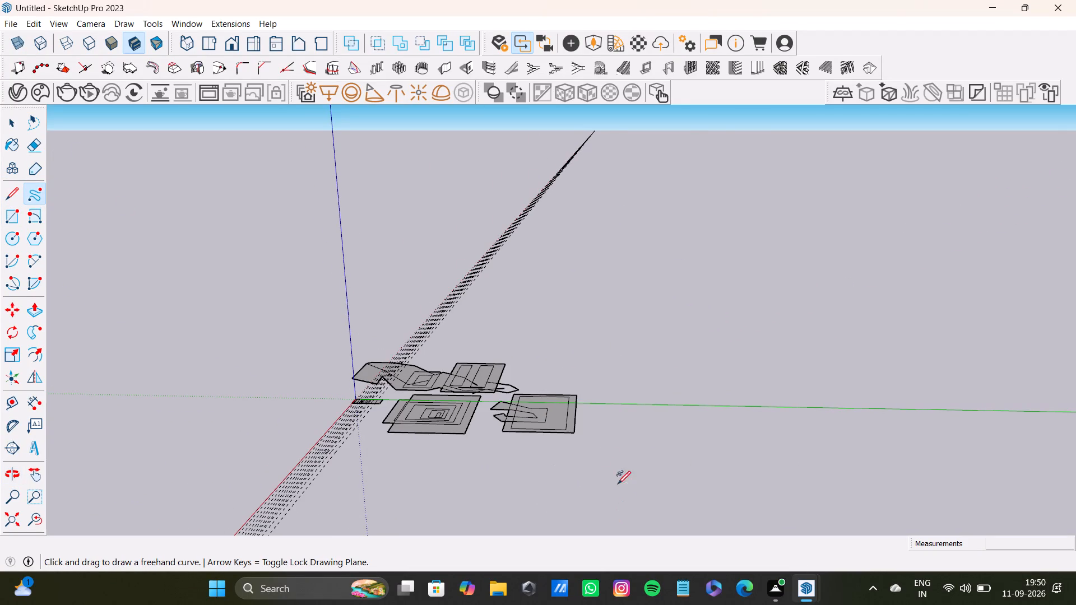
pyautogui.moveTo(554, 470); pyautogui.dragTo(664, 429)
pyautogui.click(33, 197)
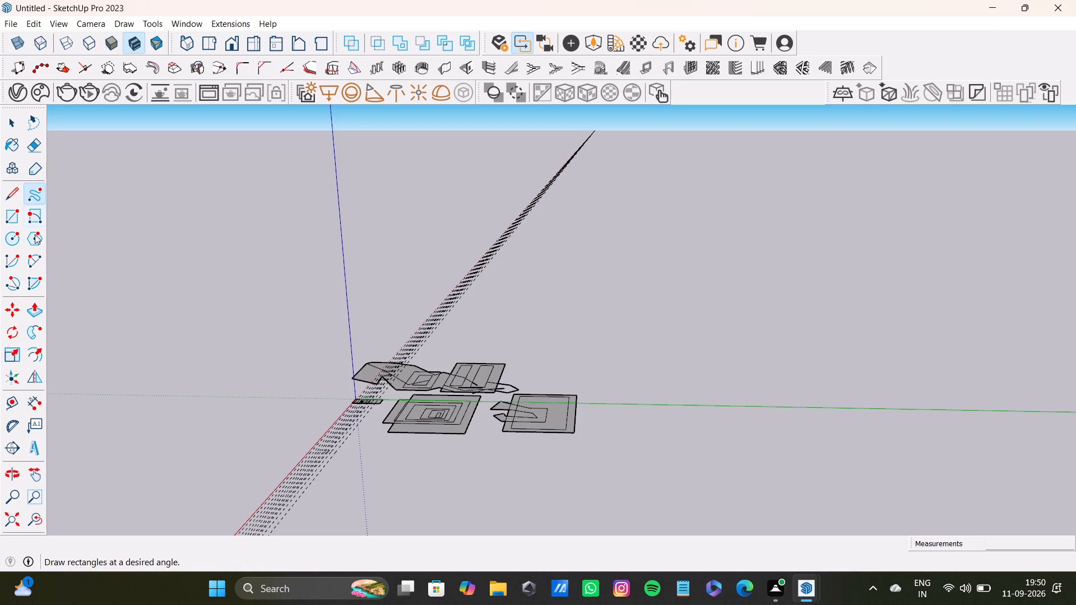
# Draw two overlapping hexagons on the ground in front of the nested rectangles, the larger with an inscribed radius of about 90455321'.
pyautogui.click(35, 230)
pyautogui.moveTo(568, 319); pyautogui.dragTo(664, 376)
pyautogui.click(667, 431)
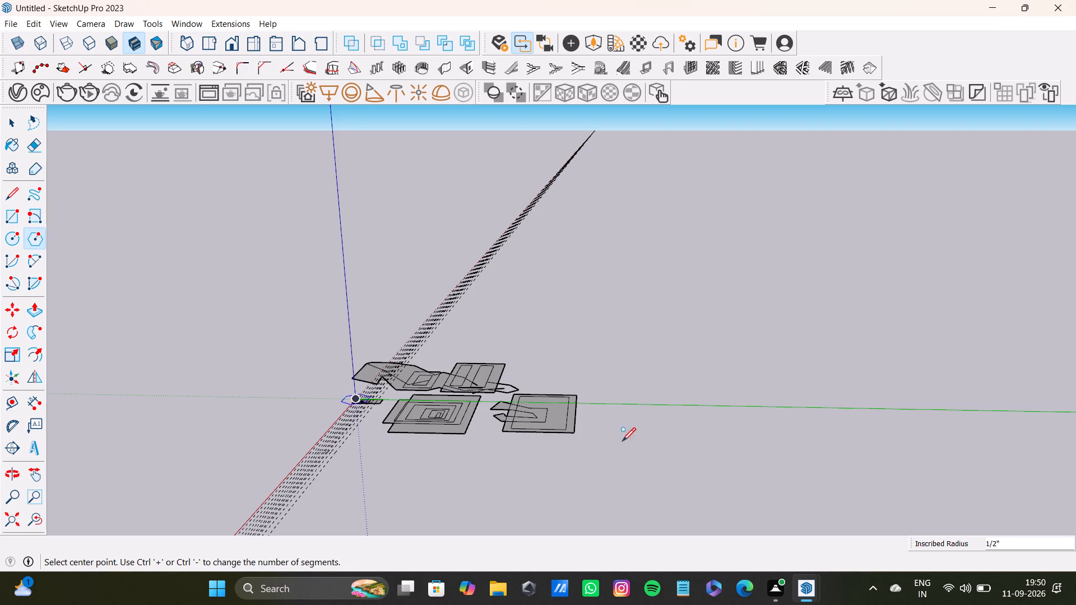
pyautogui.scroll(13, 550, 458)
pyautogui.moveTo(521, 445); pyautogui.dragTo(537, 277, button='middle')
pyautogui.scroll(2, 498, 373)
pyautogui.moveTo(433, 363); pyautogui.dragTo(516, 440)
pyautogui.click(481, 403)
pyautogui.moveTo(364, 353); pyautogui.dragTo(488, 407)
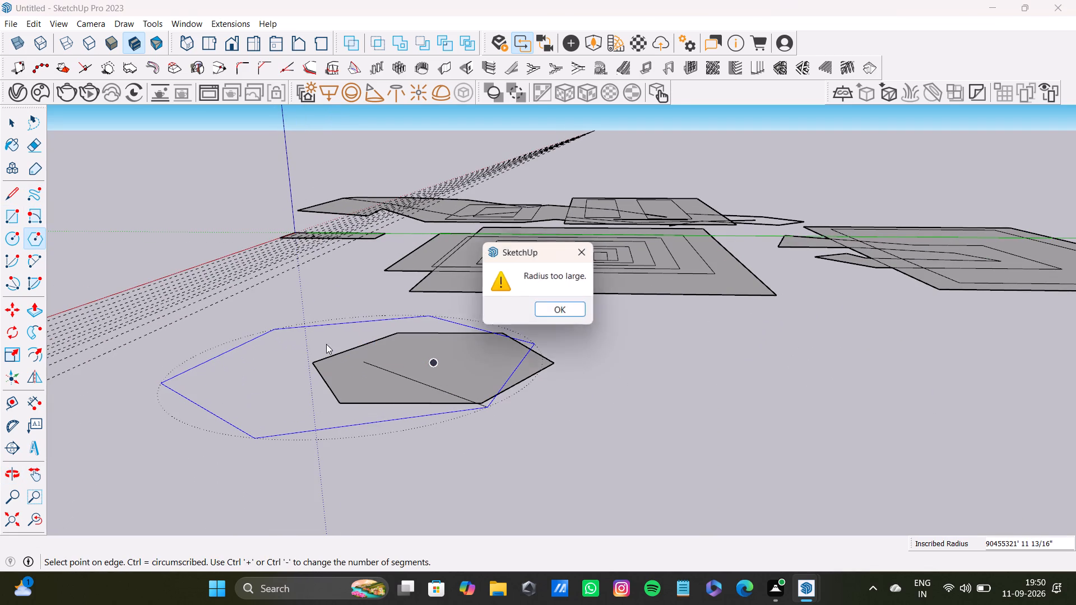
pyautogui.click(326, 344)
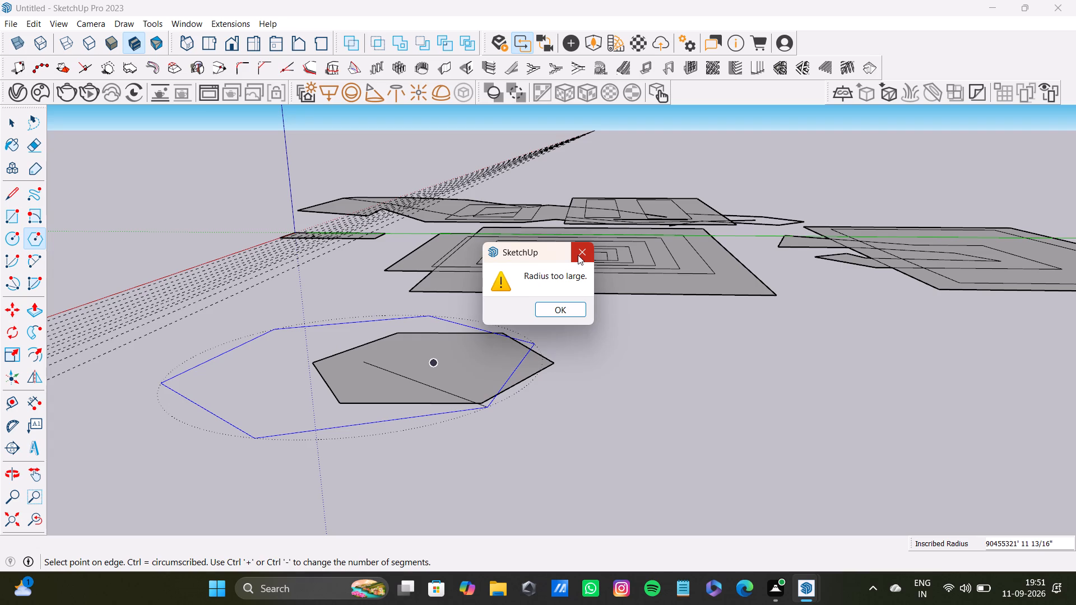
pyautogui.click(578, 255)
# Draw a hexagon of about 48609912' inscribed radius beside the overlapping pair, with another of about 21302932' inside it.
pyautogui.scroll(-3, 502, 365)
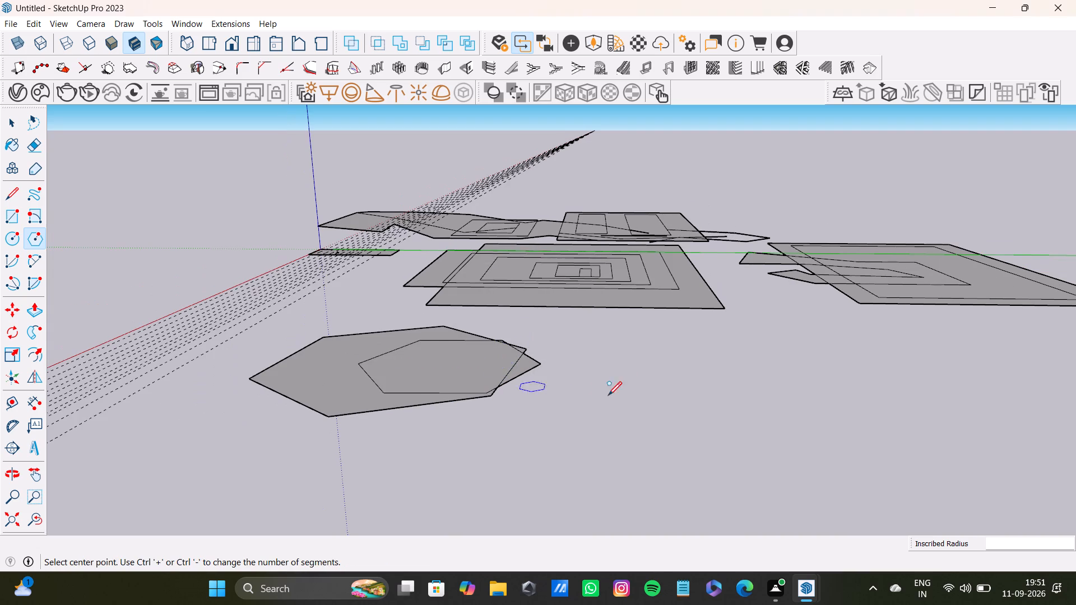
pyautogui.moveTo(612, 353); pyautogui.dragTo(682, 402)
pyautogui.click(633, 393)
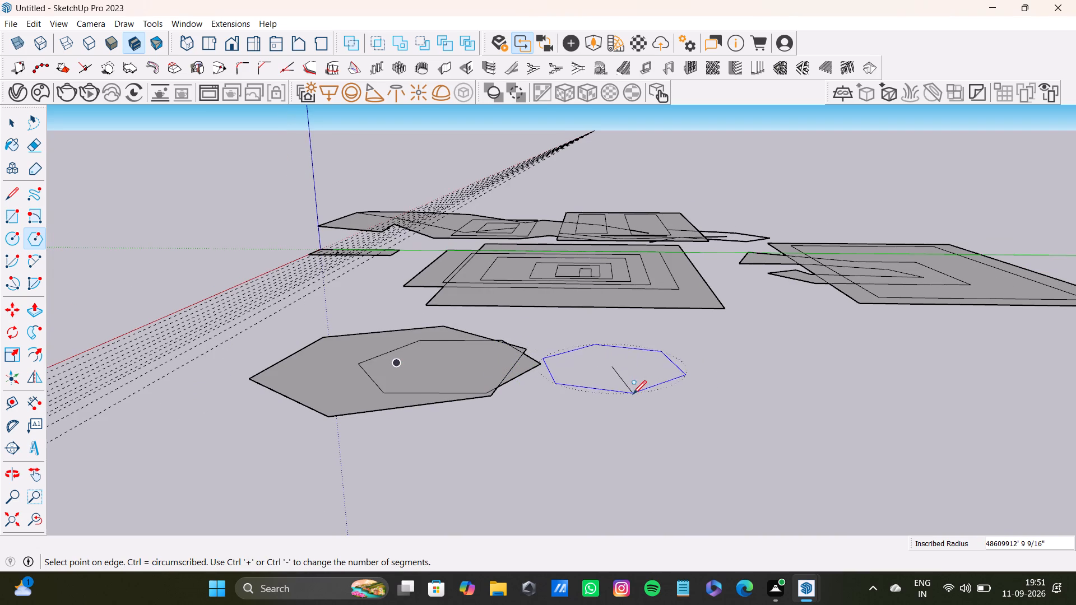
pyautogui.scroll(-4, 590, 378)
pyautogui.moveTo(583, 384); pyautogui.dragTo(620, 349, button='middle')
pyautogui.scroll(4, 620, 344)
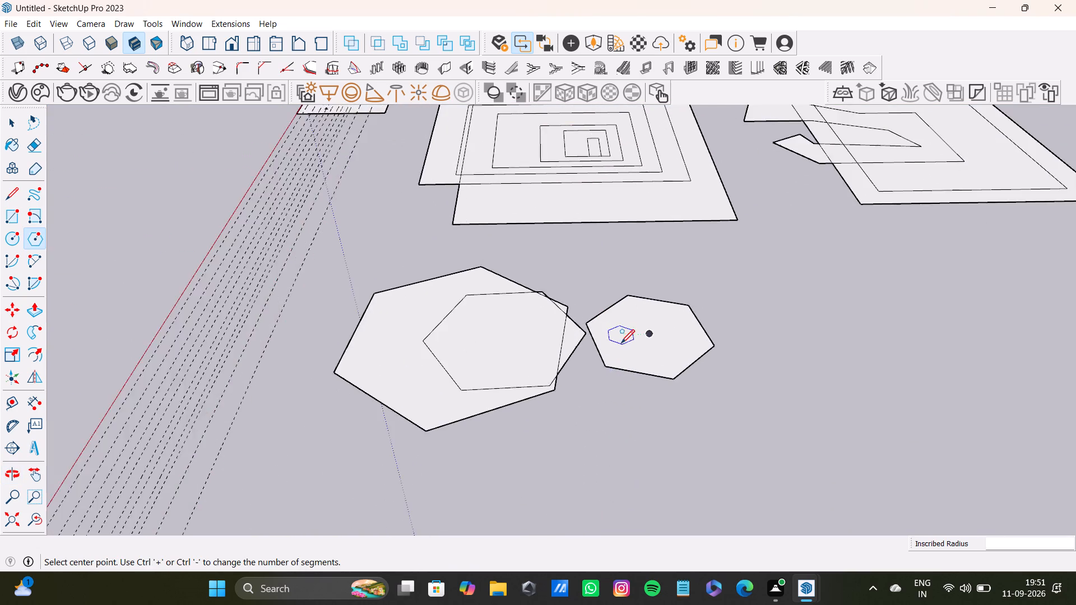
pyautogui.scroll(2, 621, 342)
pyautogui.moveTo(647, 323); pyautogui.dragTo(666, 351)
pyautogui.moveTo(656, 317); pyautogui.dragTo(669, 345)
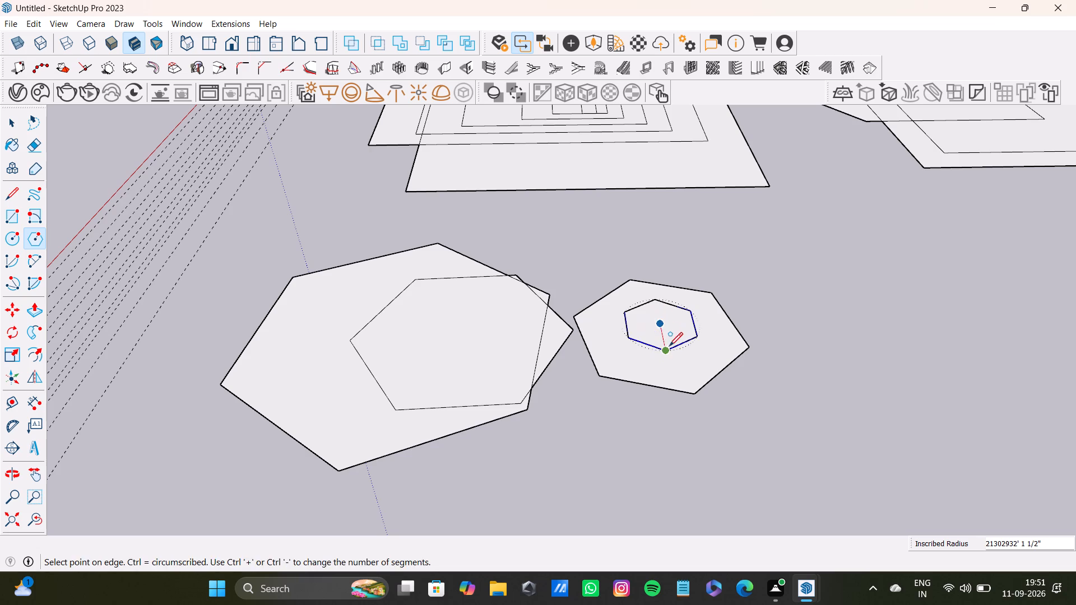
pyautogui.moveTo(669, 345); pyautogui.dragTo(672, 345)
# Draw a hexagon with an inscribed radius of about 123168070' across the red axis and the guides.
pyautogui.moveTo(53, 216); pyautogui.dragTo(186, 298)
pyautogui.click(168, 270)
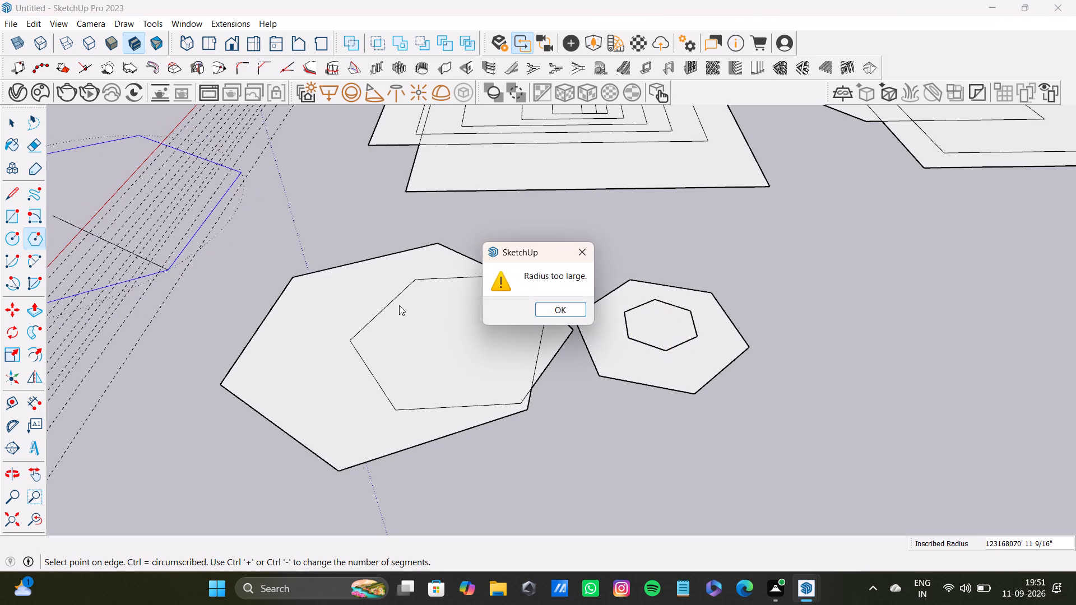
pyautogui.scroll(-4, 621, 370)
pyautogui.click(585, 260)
# Undo the hexagons, line outlines, ground rectangles and guides drawn so far.
pyautogui.scroll(-10, 542, 314)
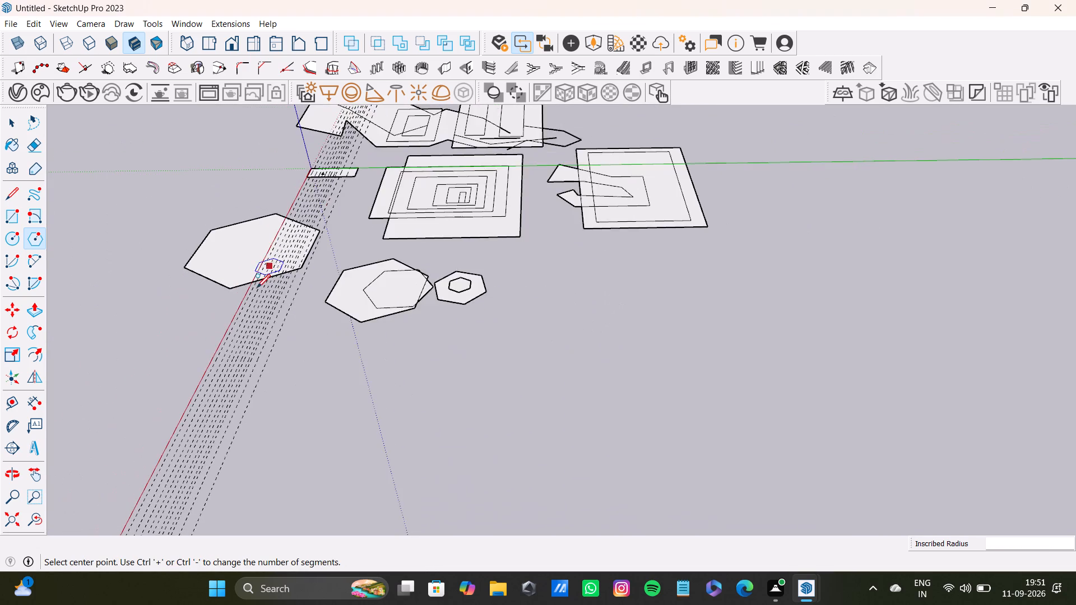
pyautogui.scroll(-4, 257, 287)
pyautogui.moveTo(252, 293); pyautogui.dragTo(327, 238, button='middle')
pyautogui.hotkey('ctrl', 'z')
pyautogui.hotkey('ctrl', 'z')
pyautogui.hotkey('ctrl', 'z')
pyautogui.hotkey('ctrl', 'z')
pyautogui.hotkey('ctrl', 'z')
pyautogui.hotkey('ctrl', 'z')
pyautogui.hotkey('ctrl', 'z')
pyautogui.hotkey('ctrl', 'z')
pyautogui.hotkey('ctrl', 'z')
pyautogui.hotkey('ctrl', 'z')
pyautogui.hotkey('ctrl', 'z')
pyautogui.hotkey('ctrl', 'z')
pyautogui.hotkey('ctrl', 'z')
pyautogui.hotkey('ctrl', 'z')
pyautogui.hotkey('ctrl', 'z')
pyautogui.hotkey('ctrl', 'z')
pyautogui.hotkey('ctrl', 'z')
pyautogui.hotkey('ctrl', 'z')
pyautogui.hotkey('ctrl', 'z')
pyautogui.hotkey('ctrl', 'z')
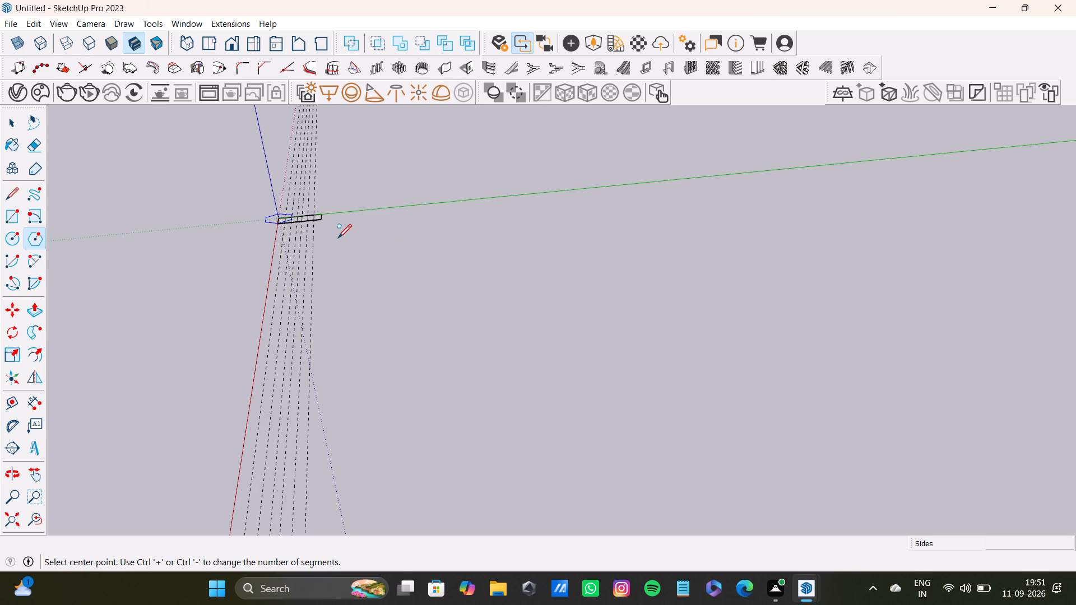
# Select all the remaining marks around the origin and delete them.
pyautogui.scroll(18, 290, 220)
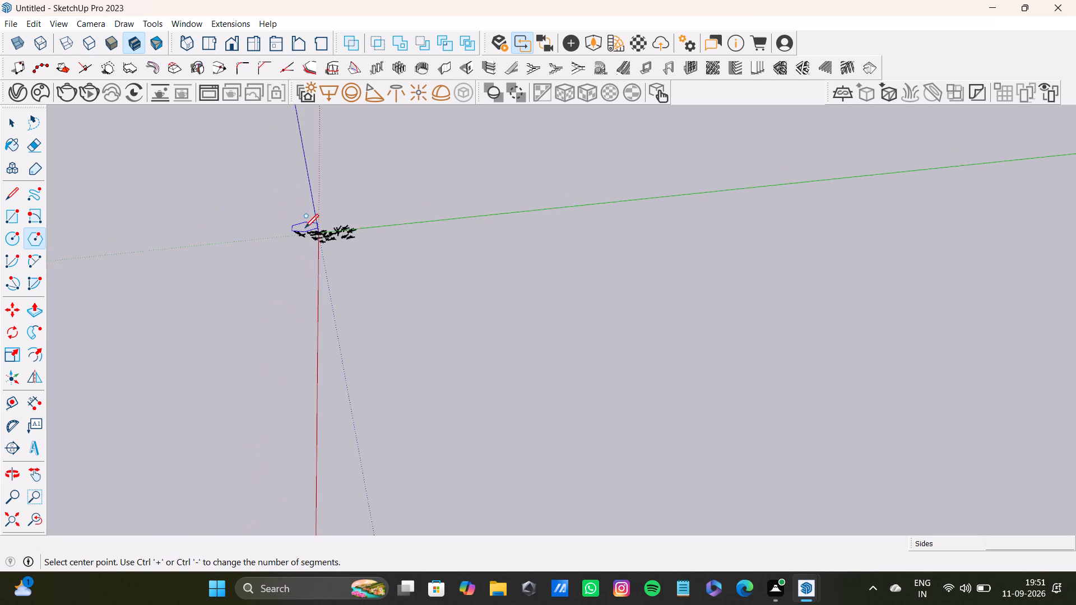
pyautogui.scroll(14, 305, 227)
pyautogui.press('space')
pyautogui.moveTo(245, 158); pyautogui.dragTo(617, 343)
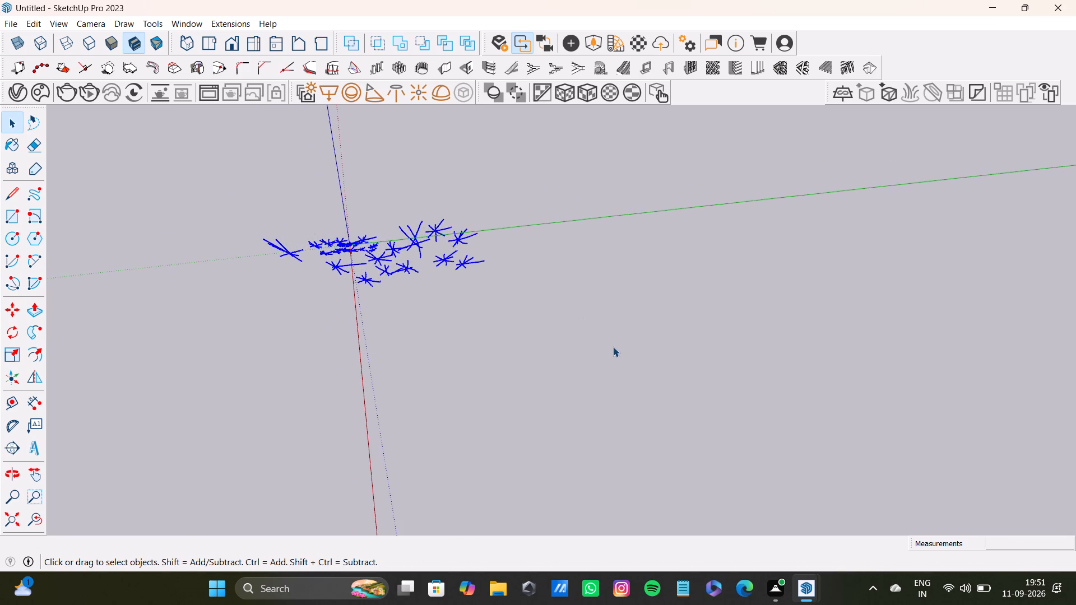
pyautogui.press('Delete')
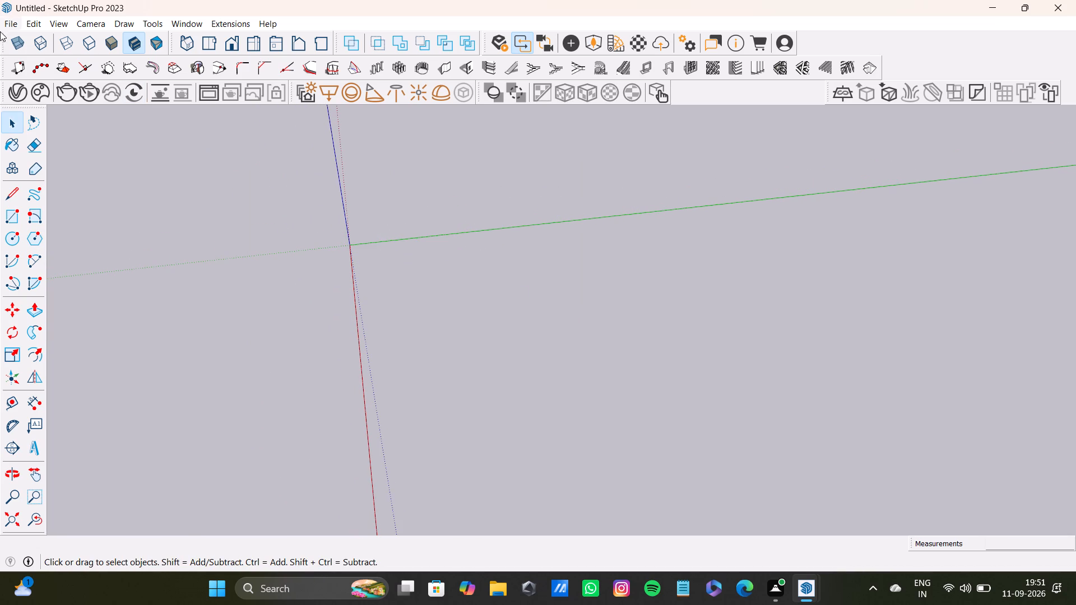
# Draw a ground rectangle from the origin, about 58820227' along the red axis.
pyautogui.click(12, 211)
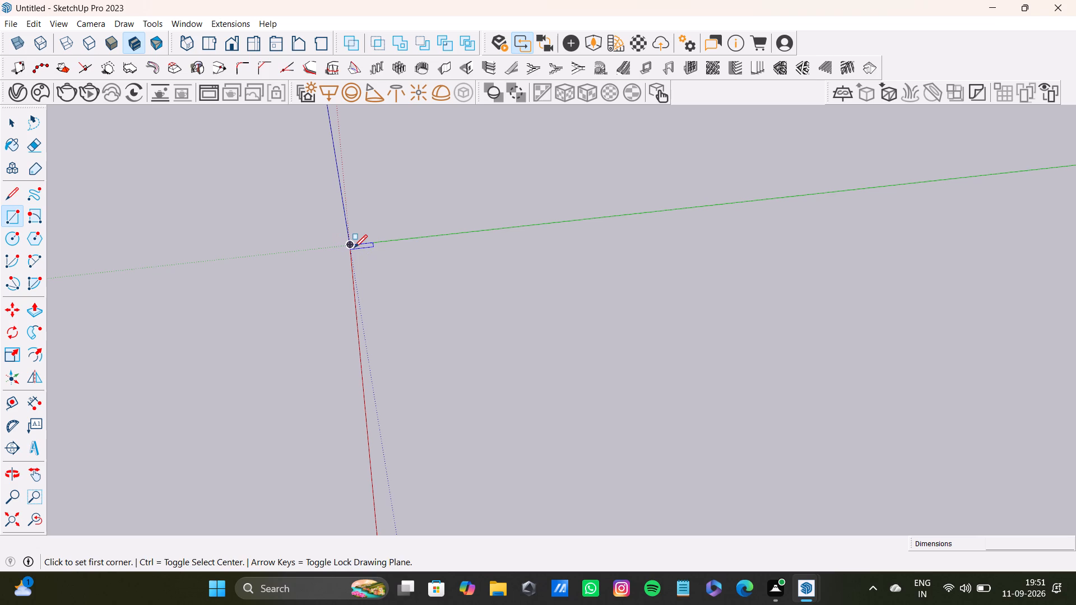
pyautogui.click(352, 246)
pyautogui.click(936, 379)
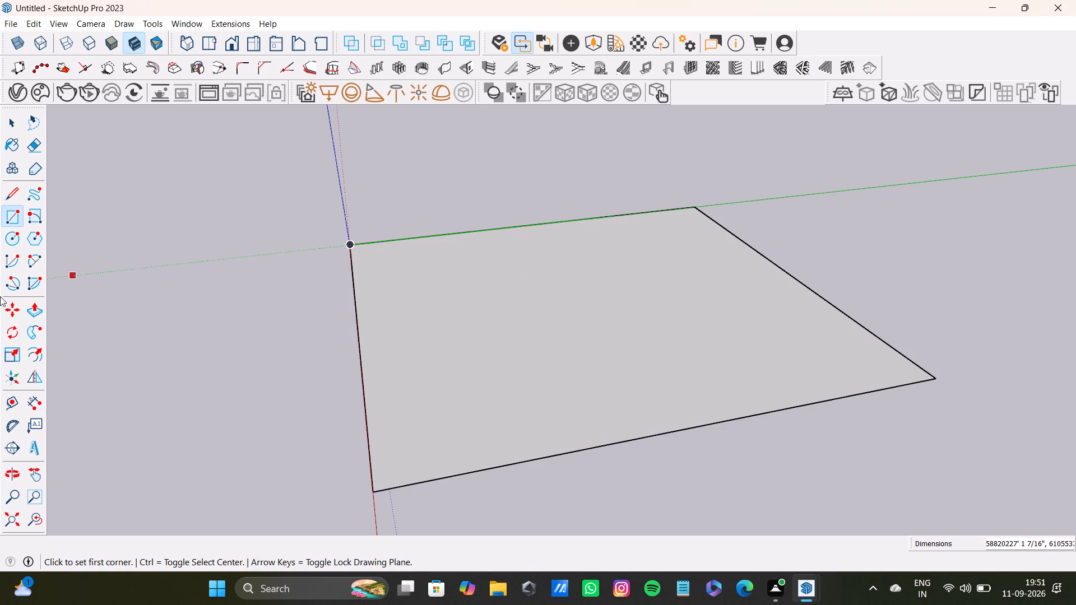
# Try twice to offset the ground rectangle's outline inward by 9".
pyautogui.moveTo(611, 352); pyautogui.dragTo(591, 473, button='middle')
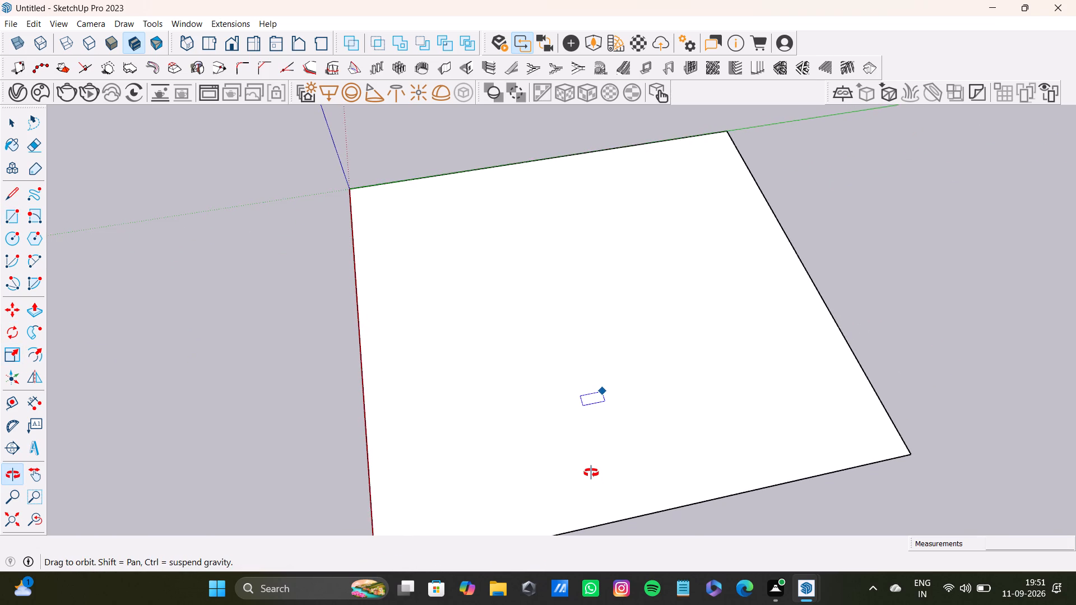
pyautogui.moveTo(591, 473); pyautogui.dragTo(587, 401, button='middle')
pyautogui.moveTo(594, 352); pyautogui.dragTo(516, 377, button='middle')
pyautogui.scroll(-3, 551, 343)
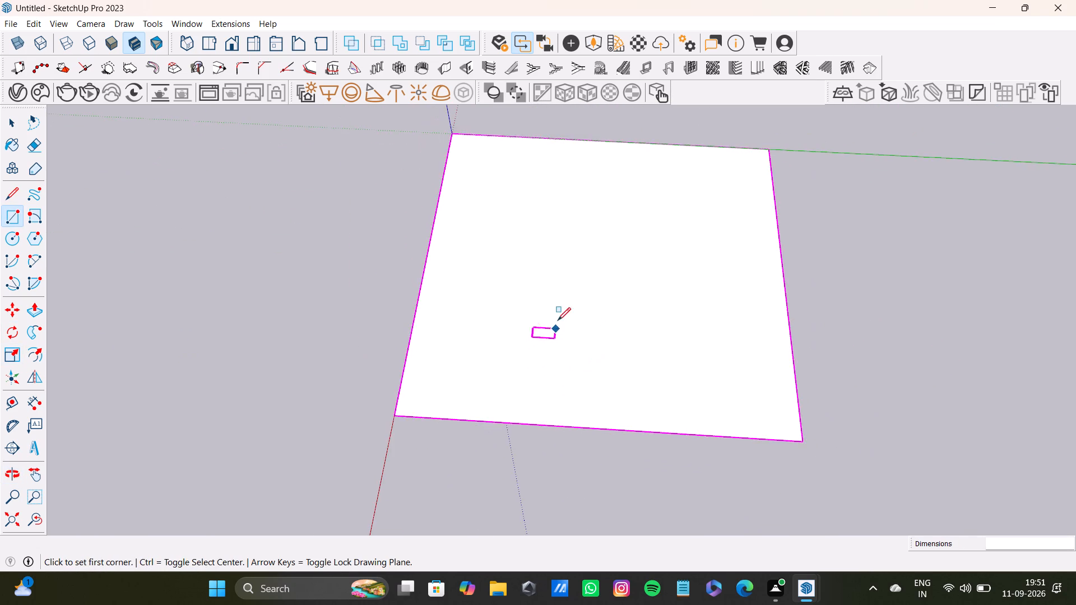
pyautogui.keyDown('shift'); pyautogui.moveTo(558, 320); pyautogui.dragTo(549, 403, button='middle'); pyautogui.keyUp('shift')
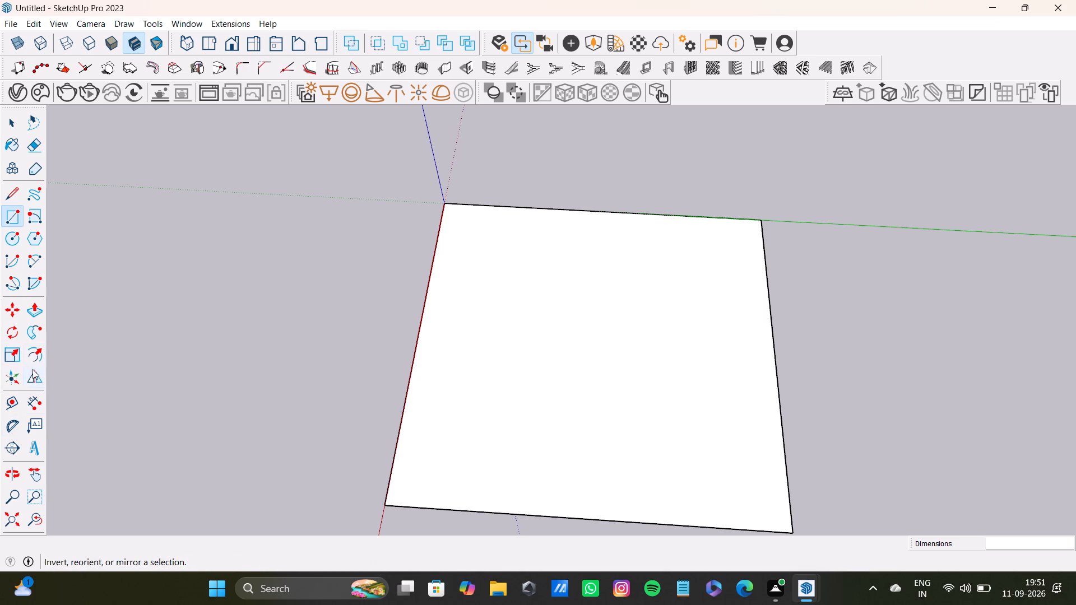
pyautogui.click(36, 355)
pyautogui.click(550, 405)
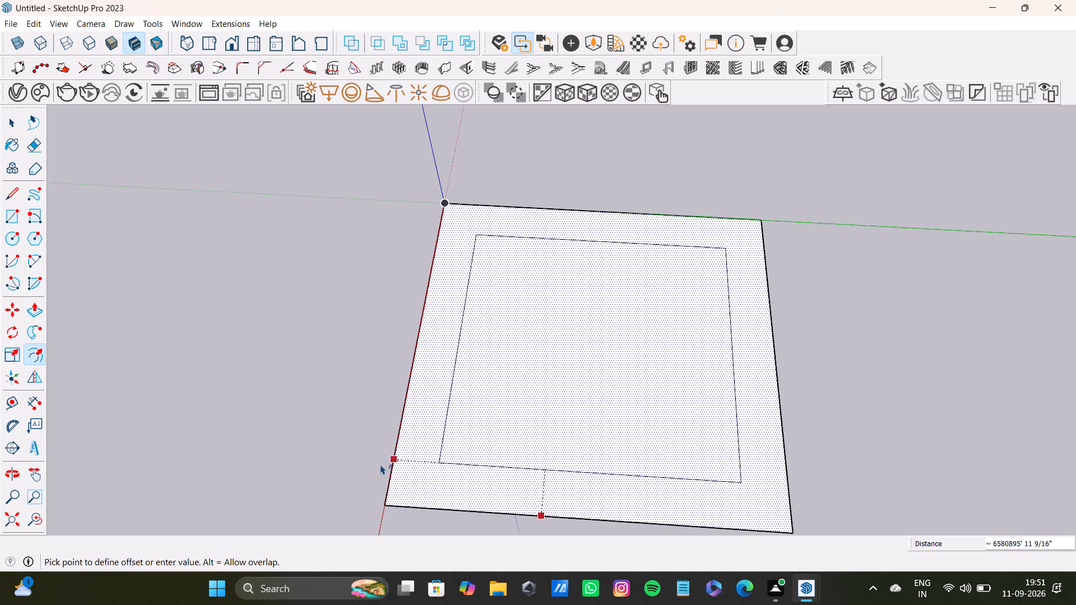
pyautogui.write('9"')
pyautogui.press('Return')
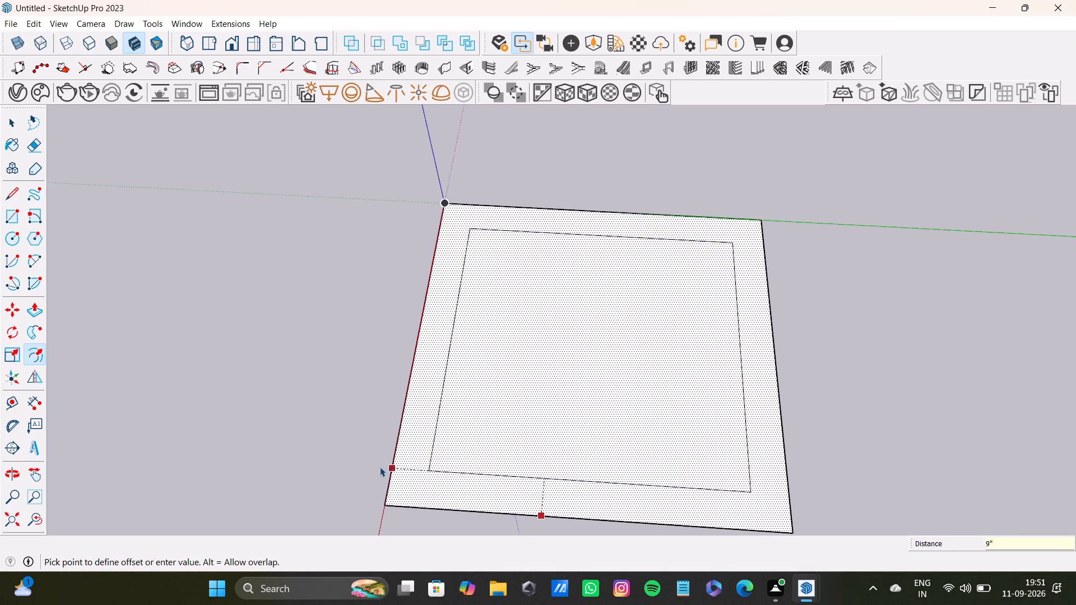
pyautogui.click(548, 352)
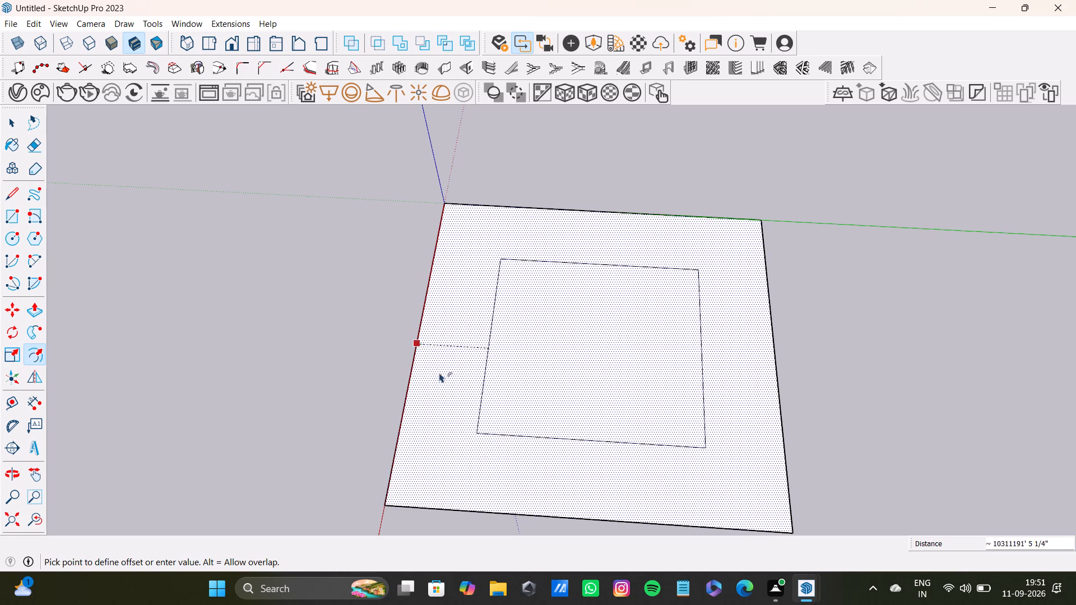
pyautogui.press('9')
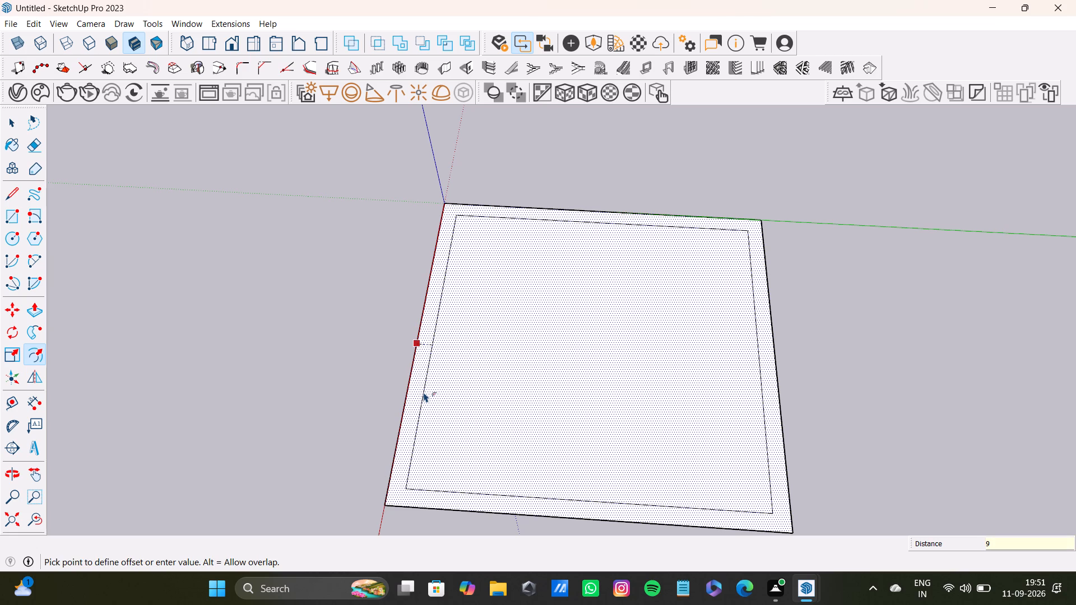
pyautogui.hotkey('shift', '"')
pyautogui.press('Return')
# Offset the ground rectangle's outline inward freehand, leaving a narrow border all round.
pyautogui.click(489, 332)
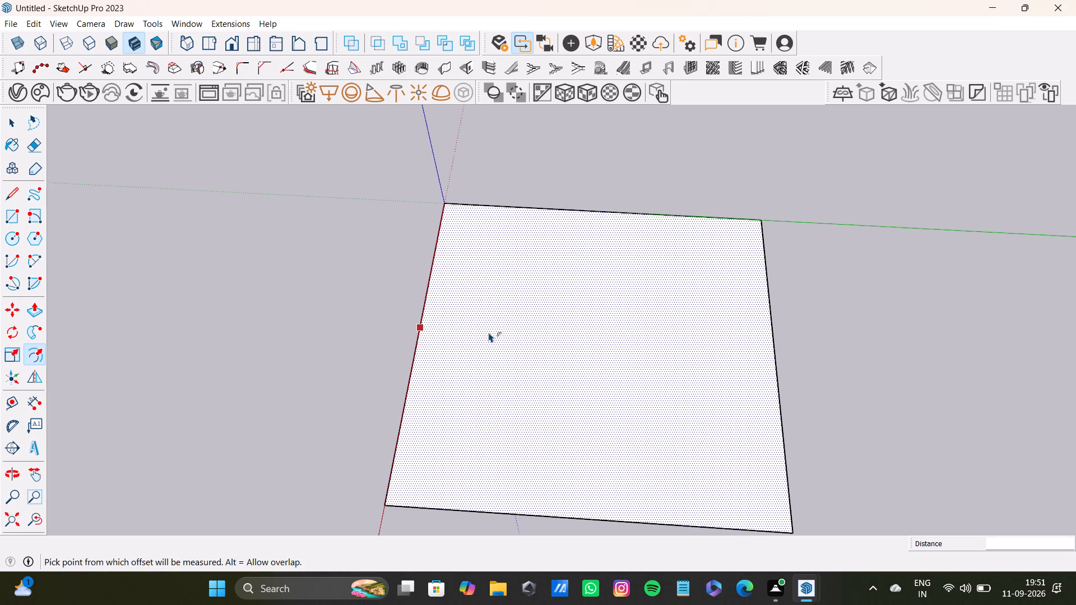
pyautogui.click(436, 387)
# Place a guide parallel to the inner rectangle's green-axis edge across its middle, and a second guide about 1543500' from it.
pyautogui.scroll(-4, 436, 384)
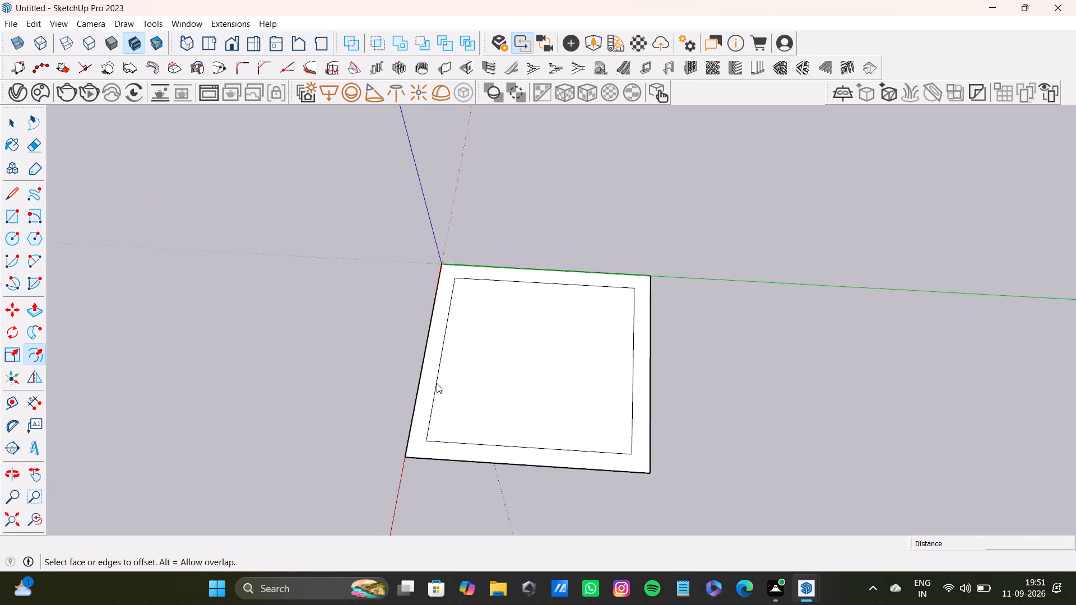
pyautogui.scroll(-5, 437, 383)
pyautogui.moveTo(434, 389); pyautogui.dragTo(314, 406, button='middle')
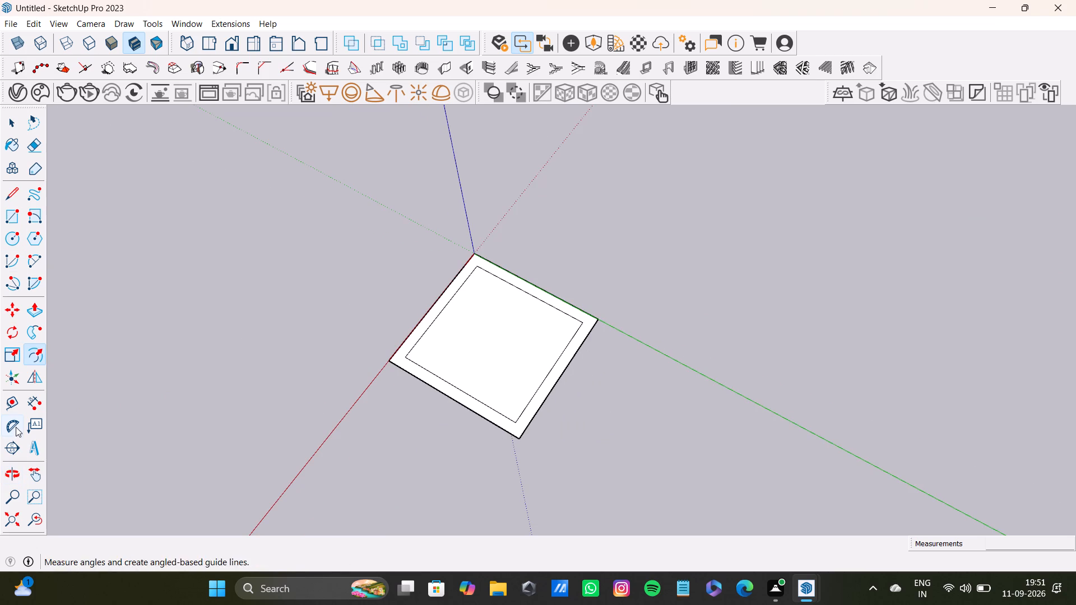
pyautogui.click(17, 399)
pyautogui.scroll(10, 474, 331)
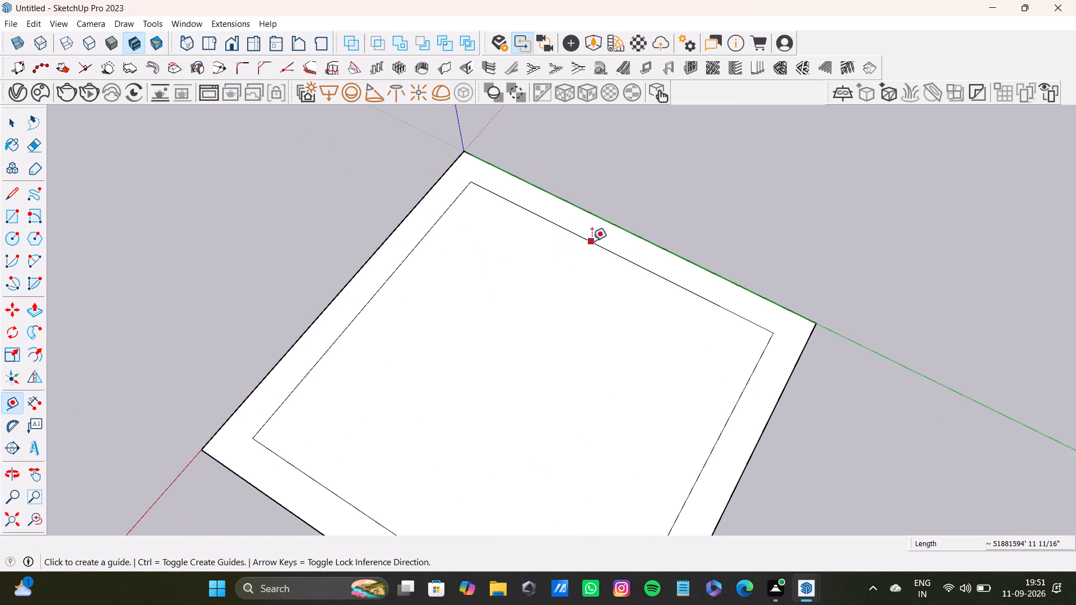
pyautogui.click(592, 241)
pyautogui.click(564, 328)
pyautogui.moveTo(576, 335); pyautogui.dragTo(557, 357)
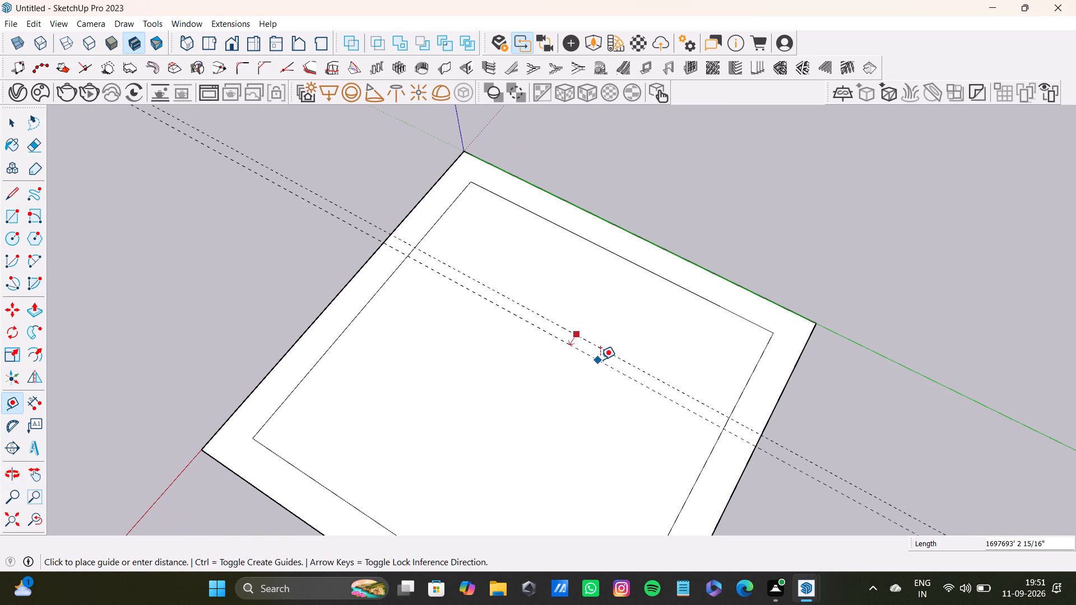
pyautogui.click(600, 360)
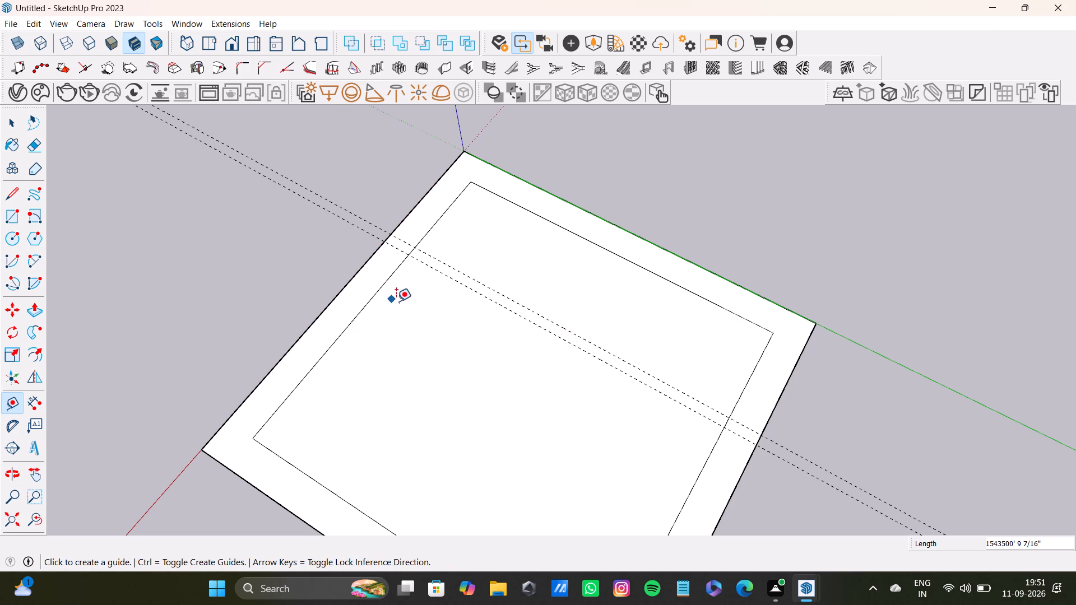
# Place a guide parallel to the inner rectangle's red-axis edge across the first pair, and a second guide about 1749275' from it.
pyautogui.click(370, 297)
pyautogui.click(520, 346)
pyautogui.click(519, 340)
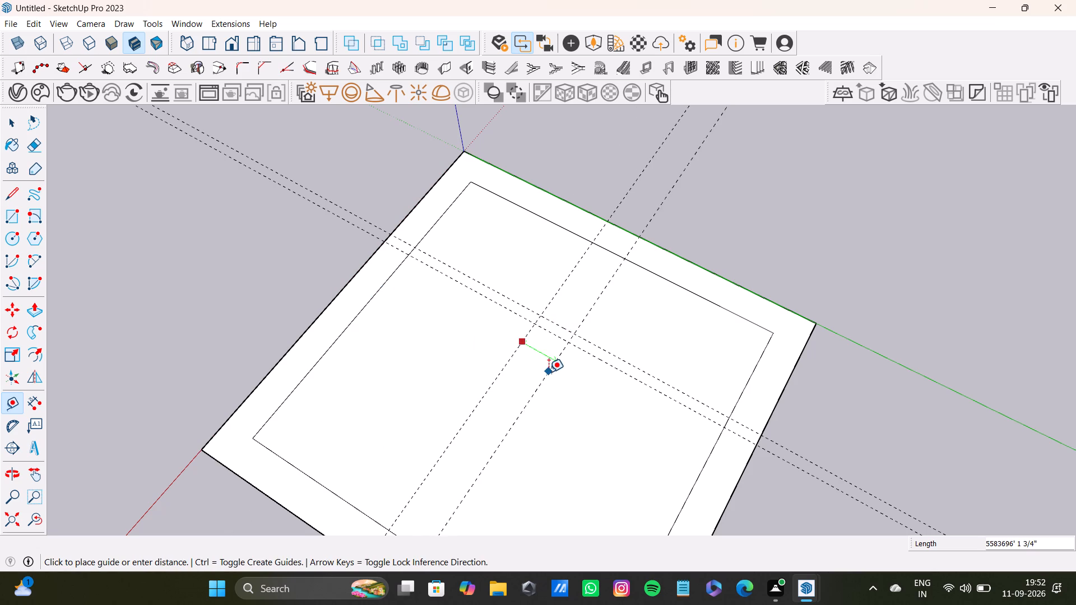
pyautogui.click(488, 412)
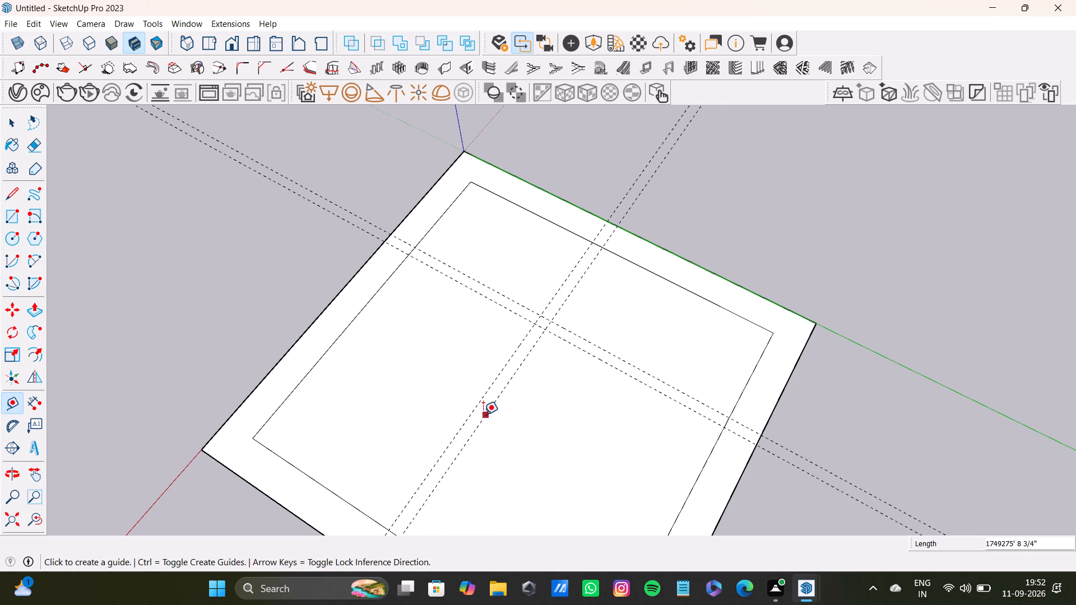
# Place a guide about 8898368' outward from the existing red-axis pair, and a second guide about 2212837' beyond it.
pyautogui.click(484, 415)
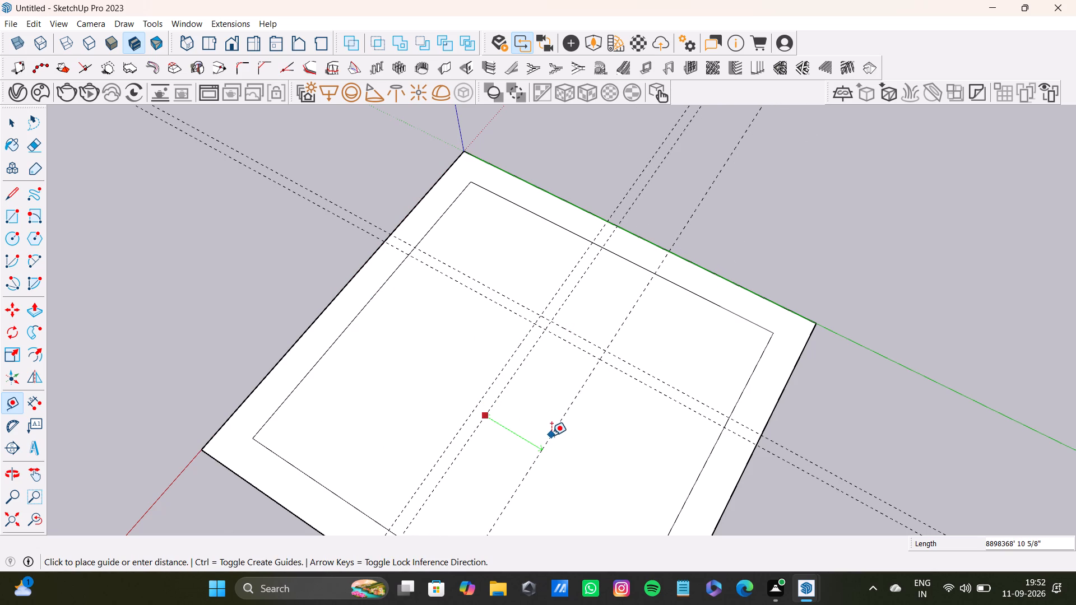
pyautogui.click(553, 435)
pyautogui.click(553, 439)
pyautogui.click(566, 445)
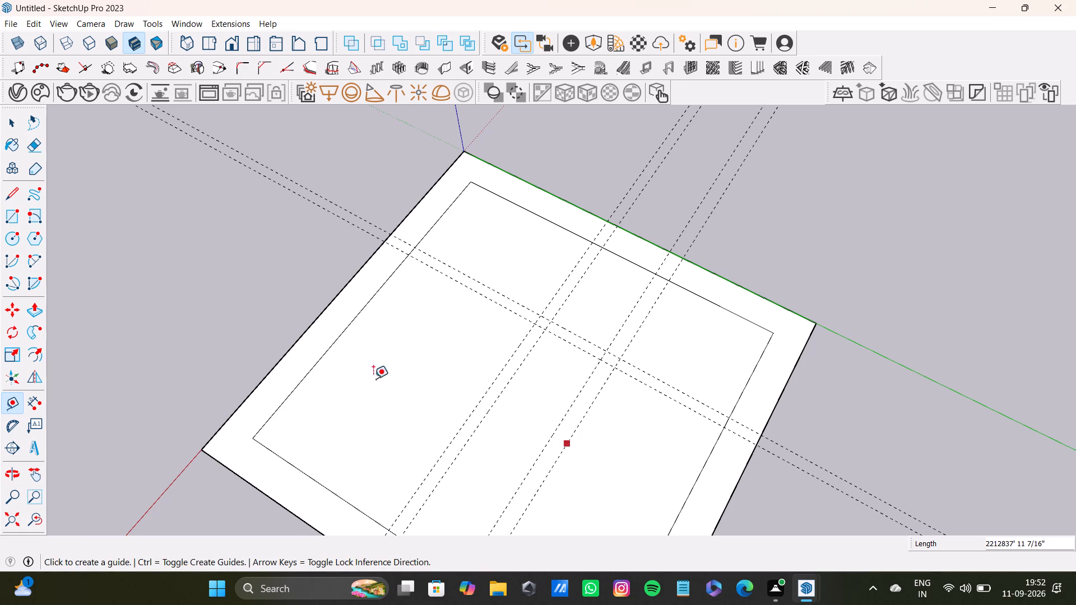
# Place a guide about 17551030' from the existing green-axis guide pair, on the side away from the origin.
pyautogui.click(471, 286)
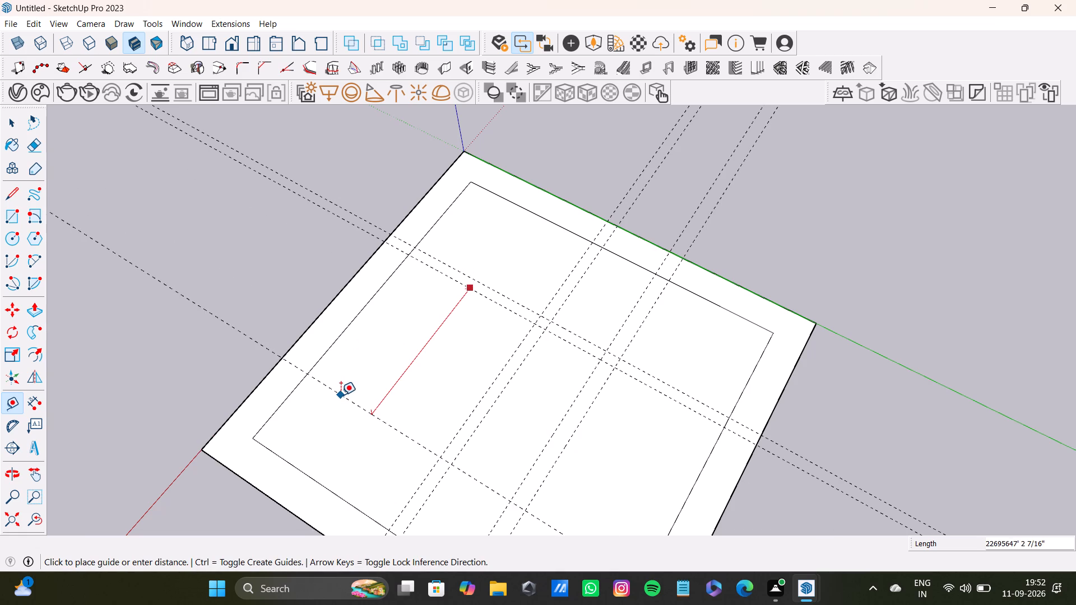
pyautogui.click(373, 370)
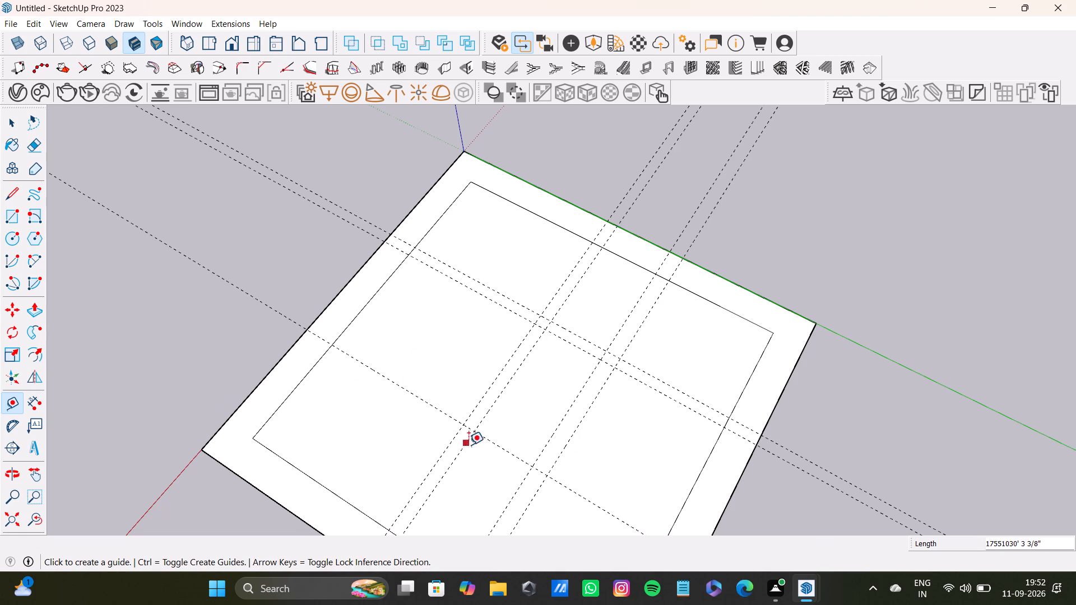
# Place two closely spaced guides parallel to the inner rectangle's red-axis edge, between that edge and the first red-axis pair.
pyautogui.scroll(-4, 442, 438)
pyautogui.moveTo(442, 438); pyautogui.dragTo(499, 331, button='middle')
pyautogui.scroll(-1, 479, 338)
pyautogui.scroll(4, 419, 360)
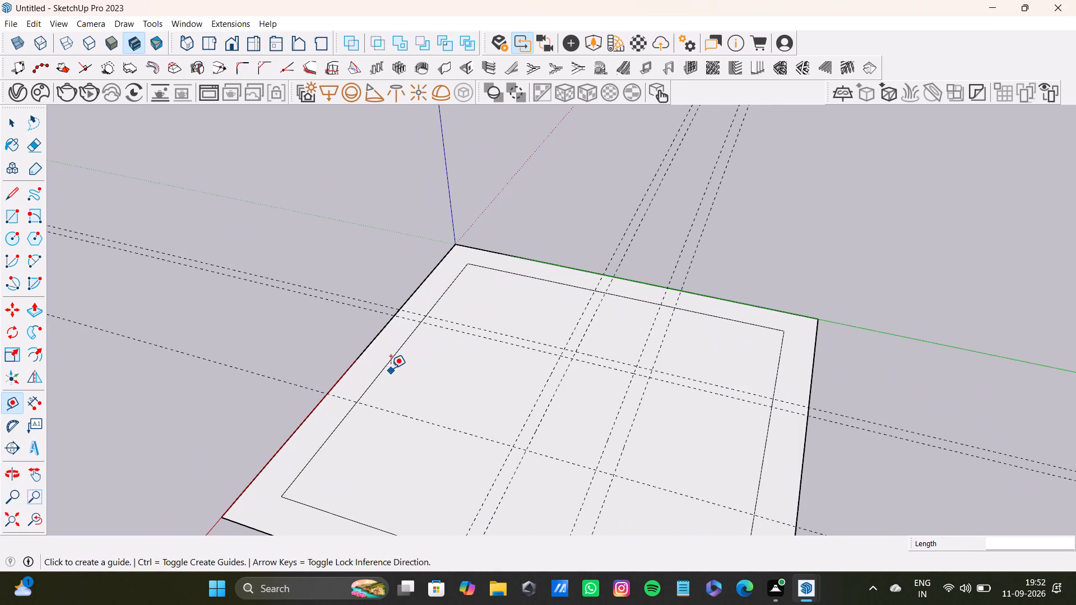
pyautogui.click(387, 365)
pyautogui.click(446, 388)
pyautogui.moveTo(445, 383); pyautogui.dragTo(451, 383)
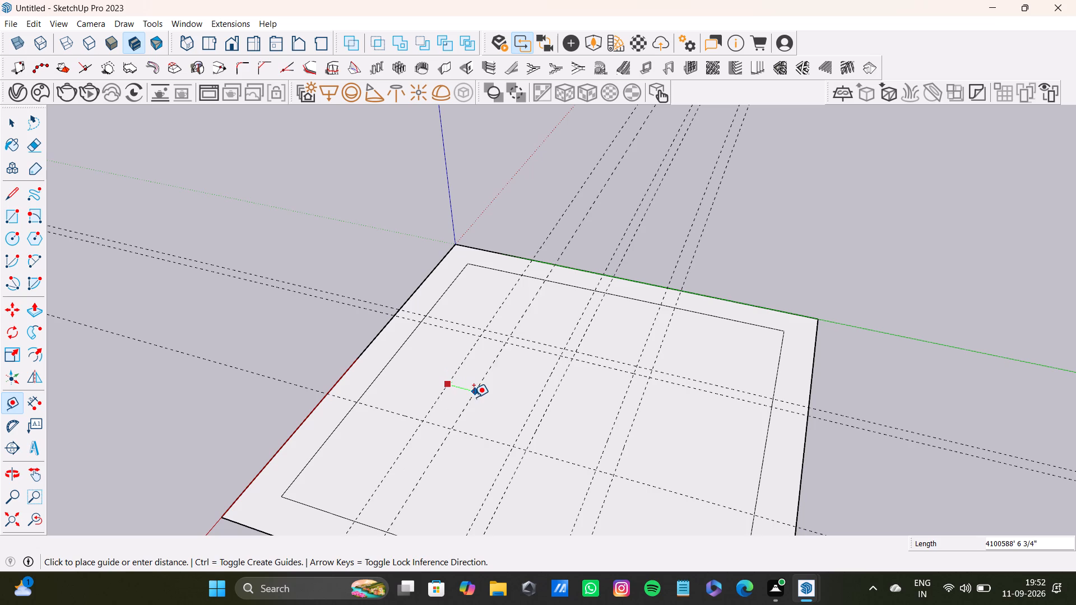
pyautogui.click(460, 388)
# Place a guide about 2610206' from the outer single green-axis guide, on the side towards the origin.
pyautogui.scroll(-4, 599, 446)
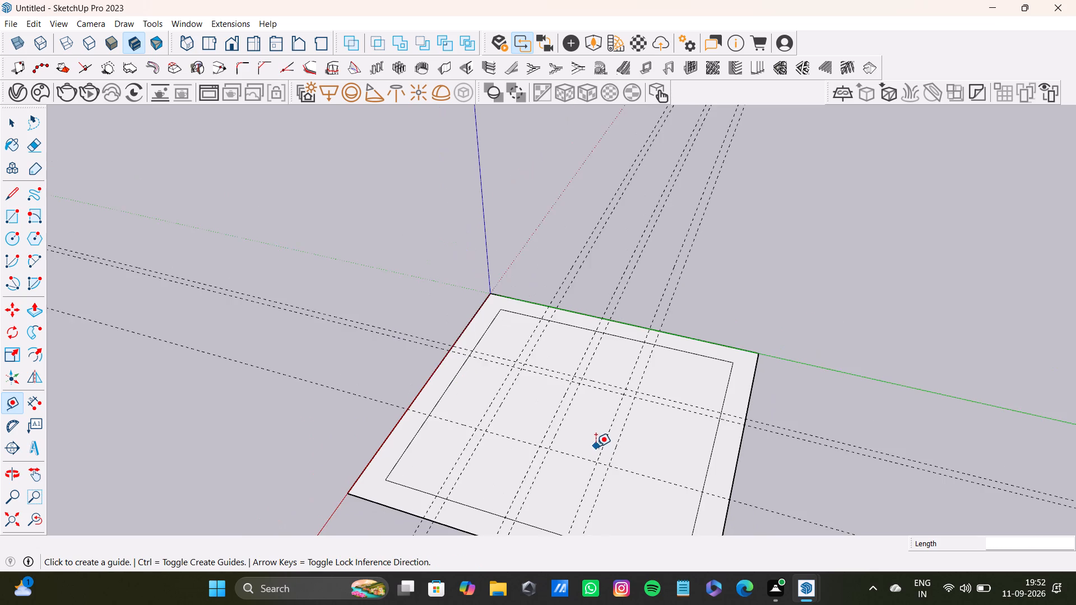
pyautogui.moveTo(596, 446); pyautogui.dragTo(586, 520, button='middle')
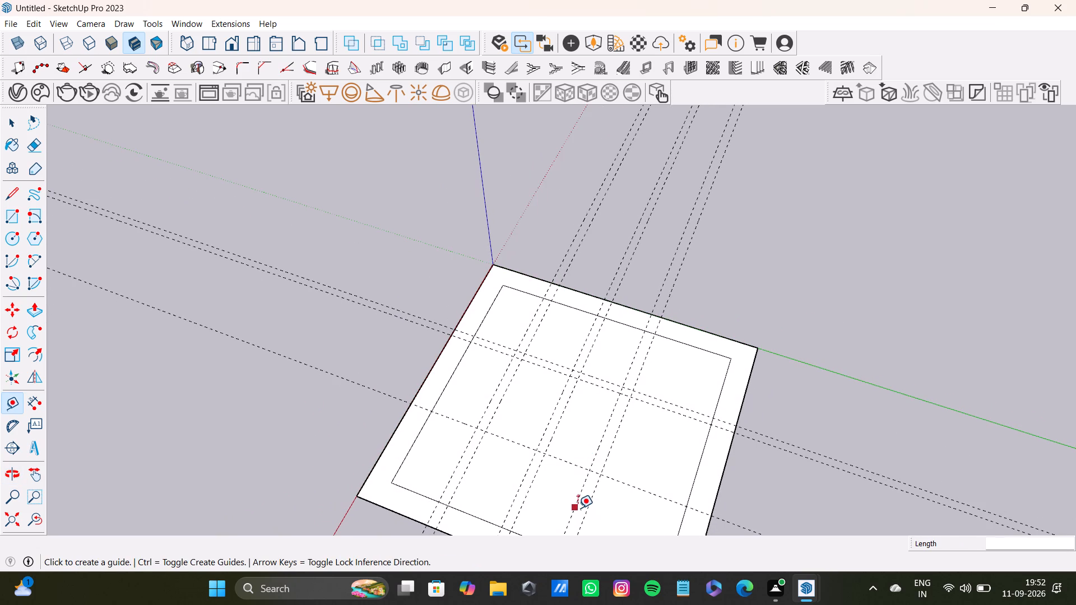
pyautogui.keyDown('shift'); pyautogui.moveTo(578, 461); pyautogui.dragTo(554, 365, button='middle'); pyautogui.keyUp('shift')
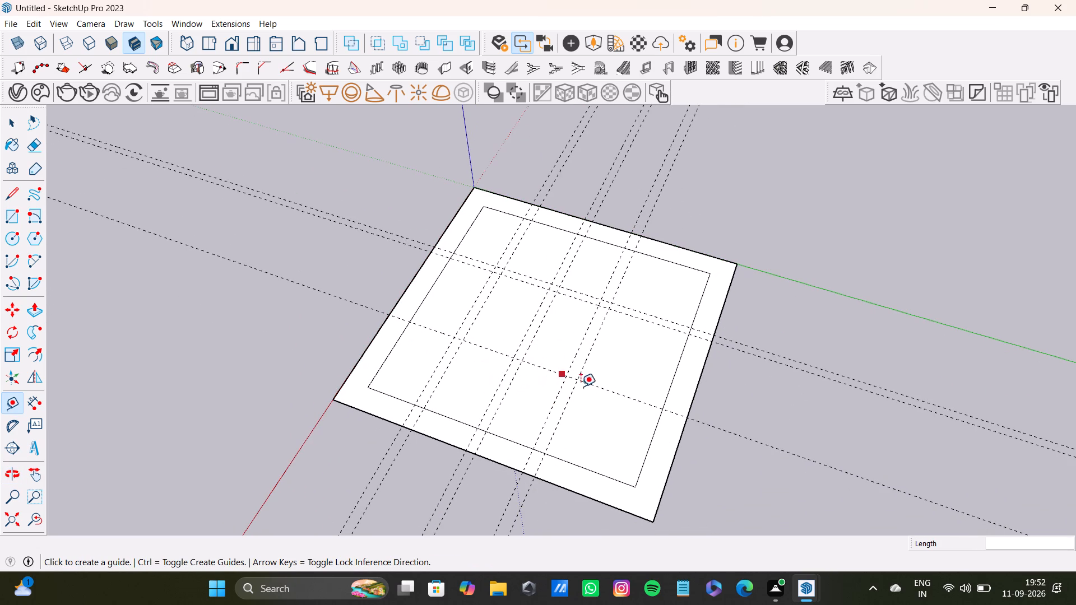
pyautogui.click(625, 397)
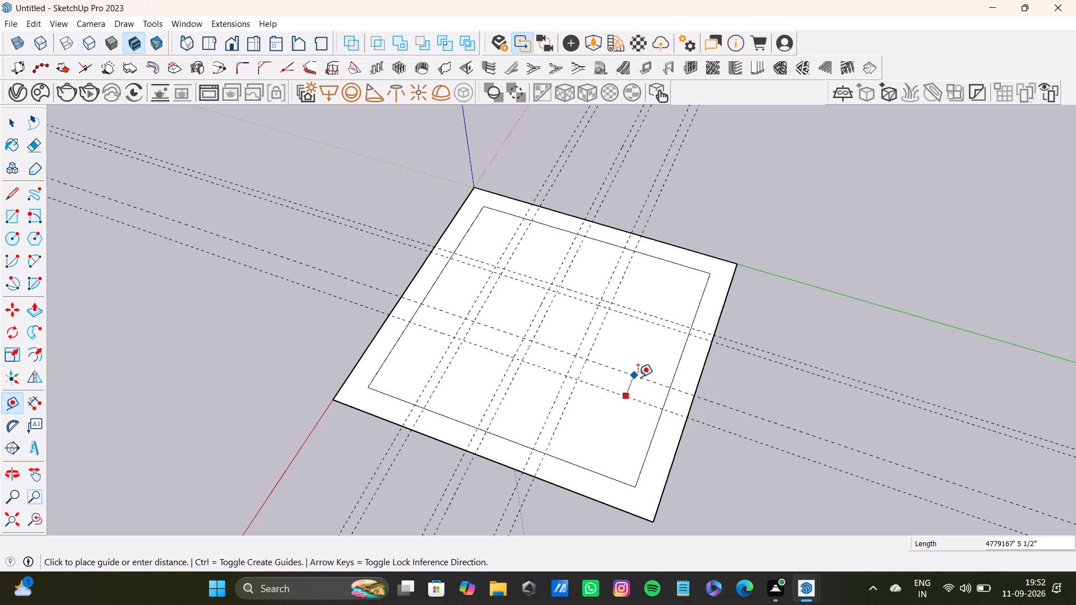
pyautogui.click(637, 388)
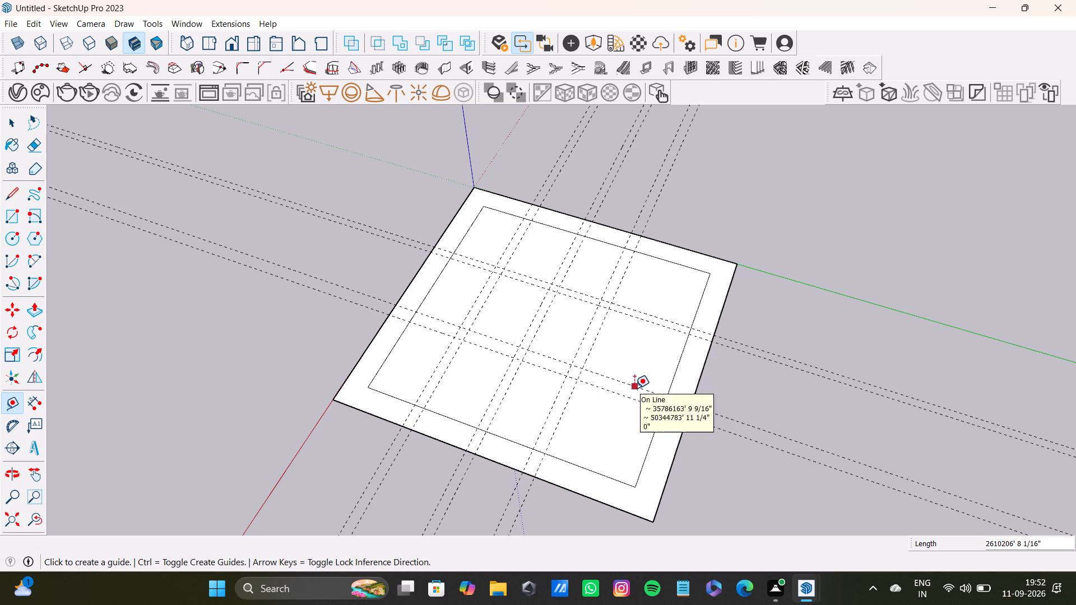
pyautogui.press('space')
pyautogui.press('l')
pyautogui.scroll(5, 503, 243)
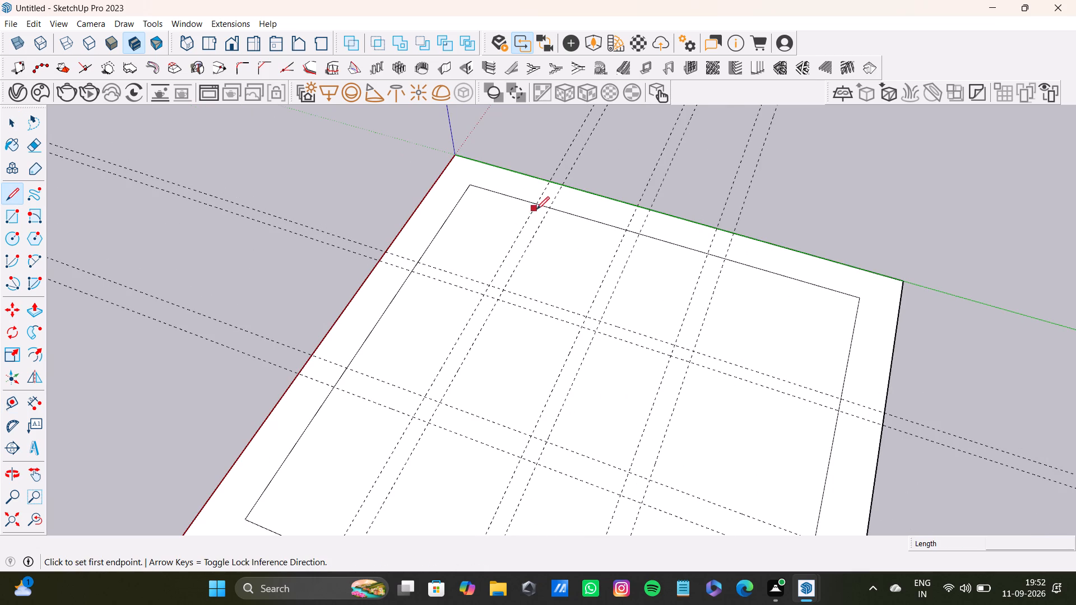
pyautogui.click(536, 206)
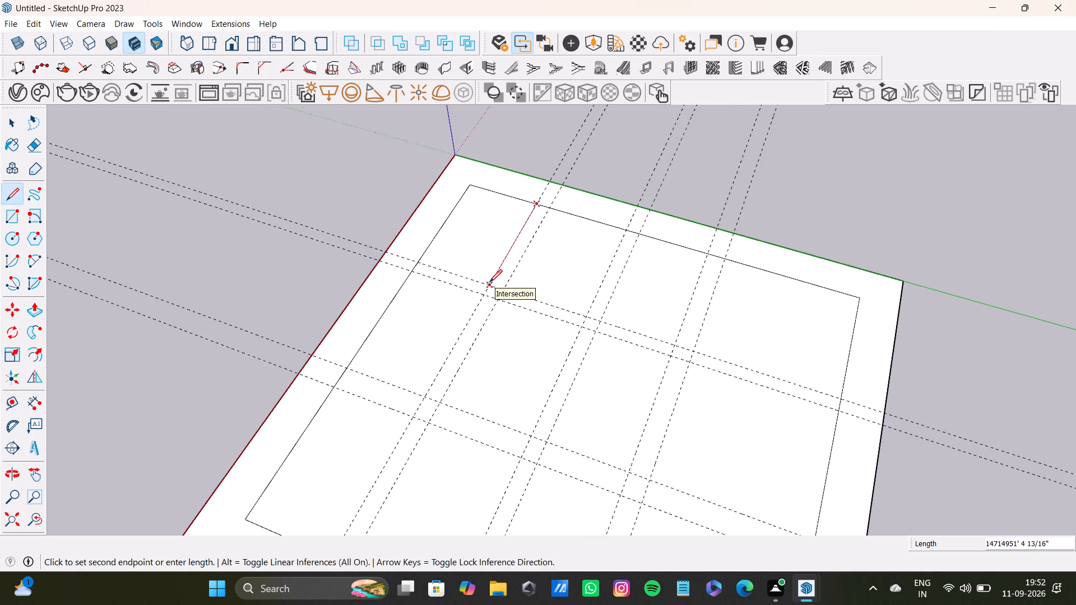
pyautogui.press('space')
# Draw two parallel L-shaped wall lines along the first green-axis and middle red-axis guide pairs, enclosing the inner rectangle's corner near the origin.
pyautogui.press('l')
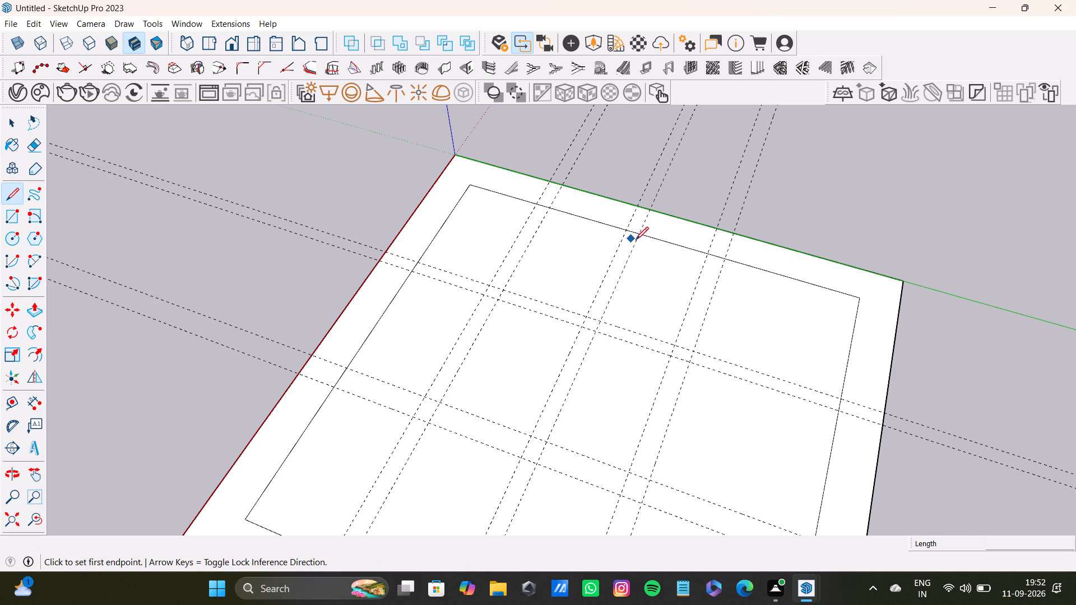
pyautogui.click(638, 235)
pyautogui.click(603, 322)
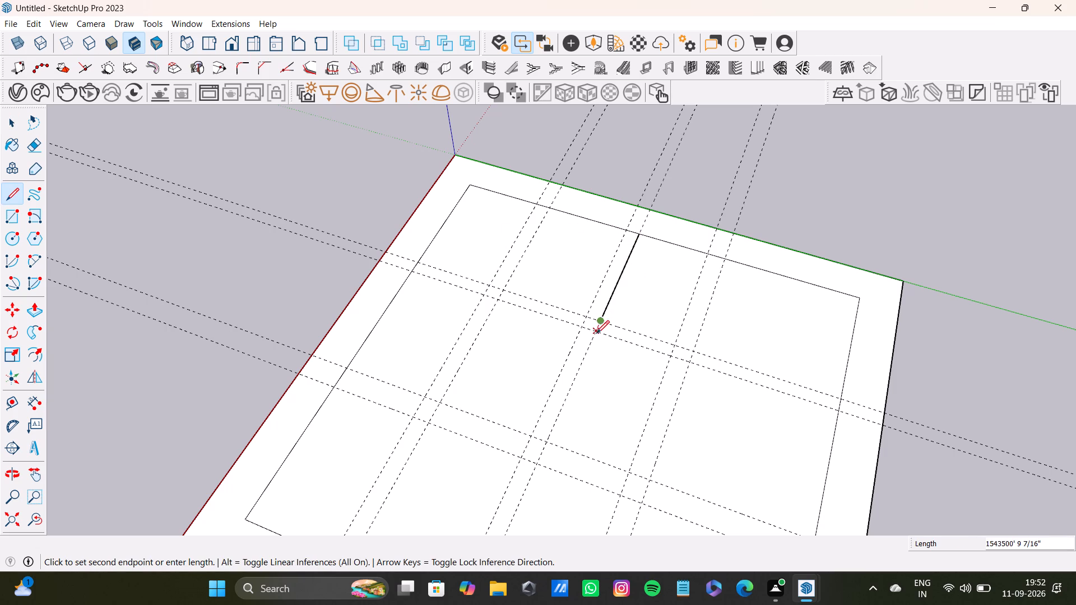
pyautogui.click(596, 333)
pyautogui.click(410, 270)
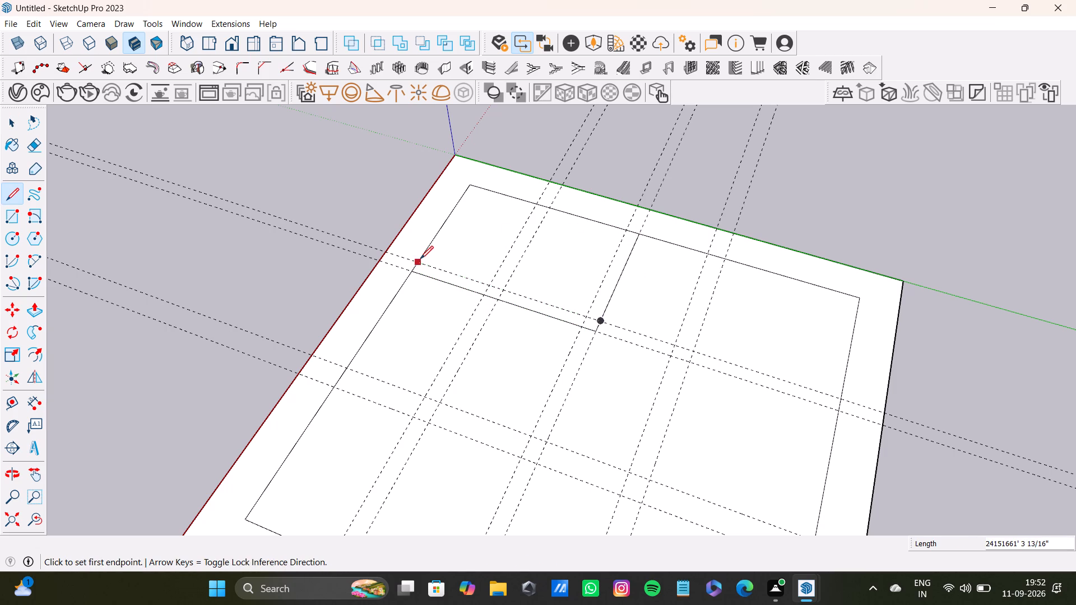
pyautogui.click(420, 260)
pyautogui.click(587, 319)
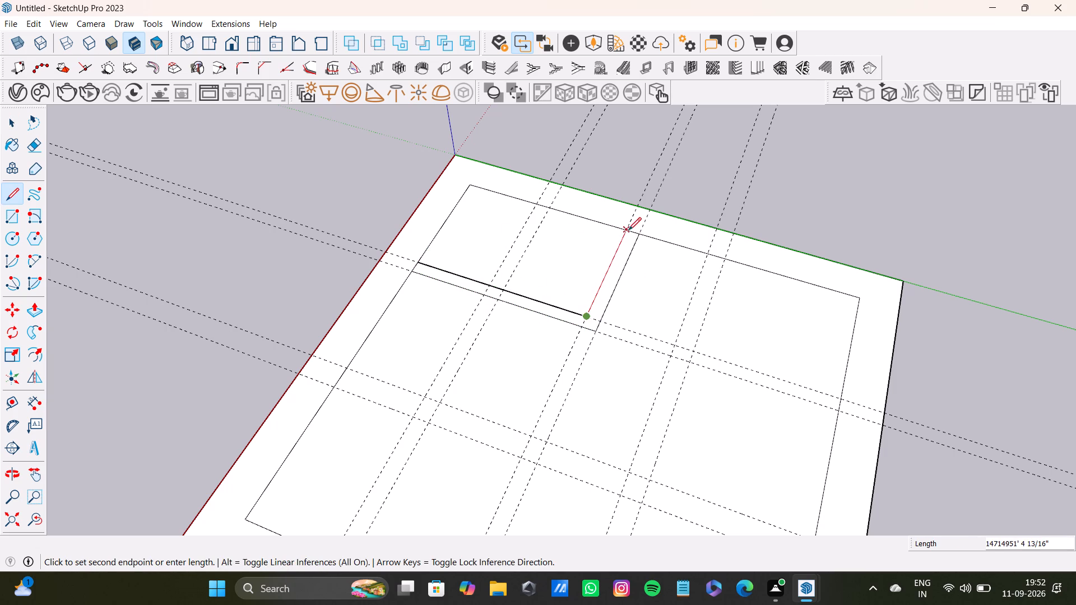
pyautogui.click(628, 229)
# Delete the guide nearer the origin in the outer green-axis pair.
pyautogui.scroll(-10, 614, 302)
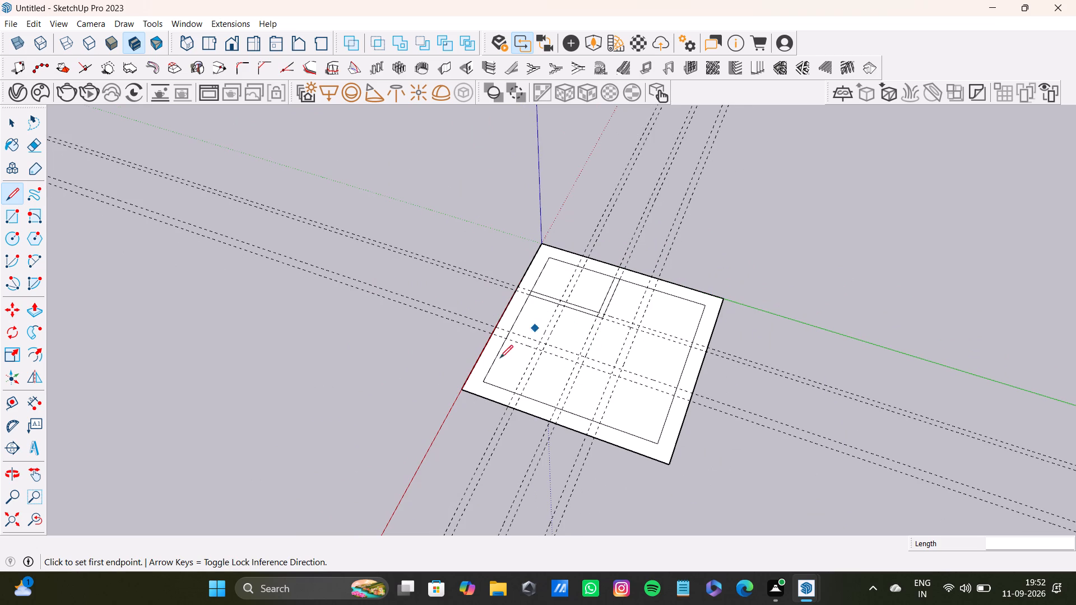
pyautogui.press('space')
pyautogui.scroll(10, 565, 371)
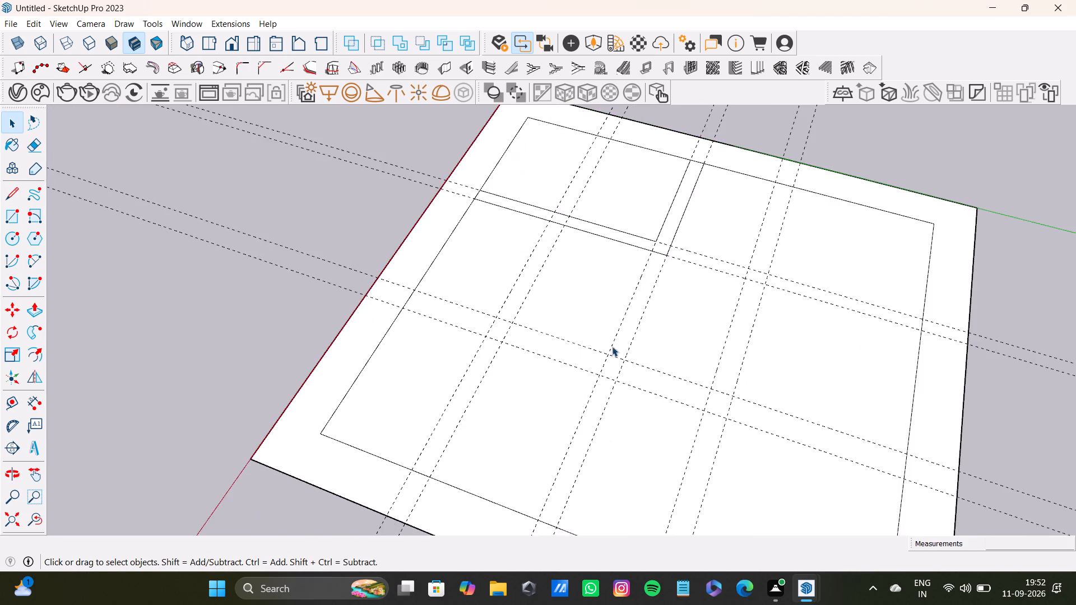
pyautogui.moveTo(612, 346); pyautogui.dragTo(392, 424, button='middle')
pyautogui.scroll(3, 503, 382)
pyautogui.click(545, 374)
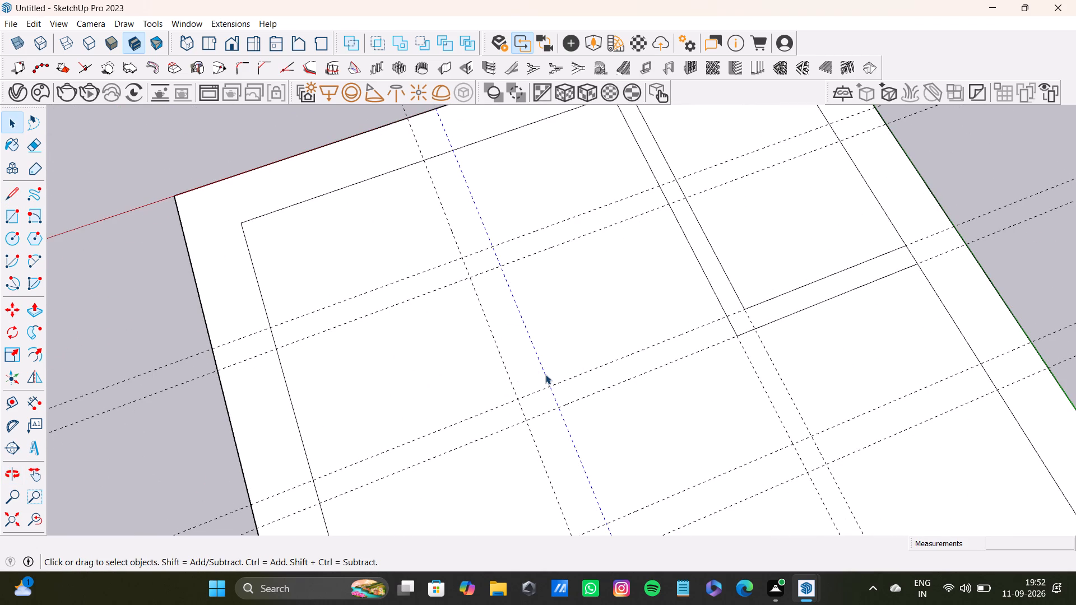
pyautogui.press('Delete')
# Place a guide parallel to the remaining outer green-axis guide, a narrow wall width towards the origin.
pyautogui.press('t')
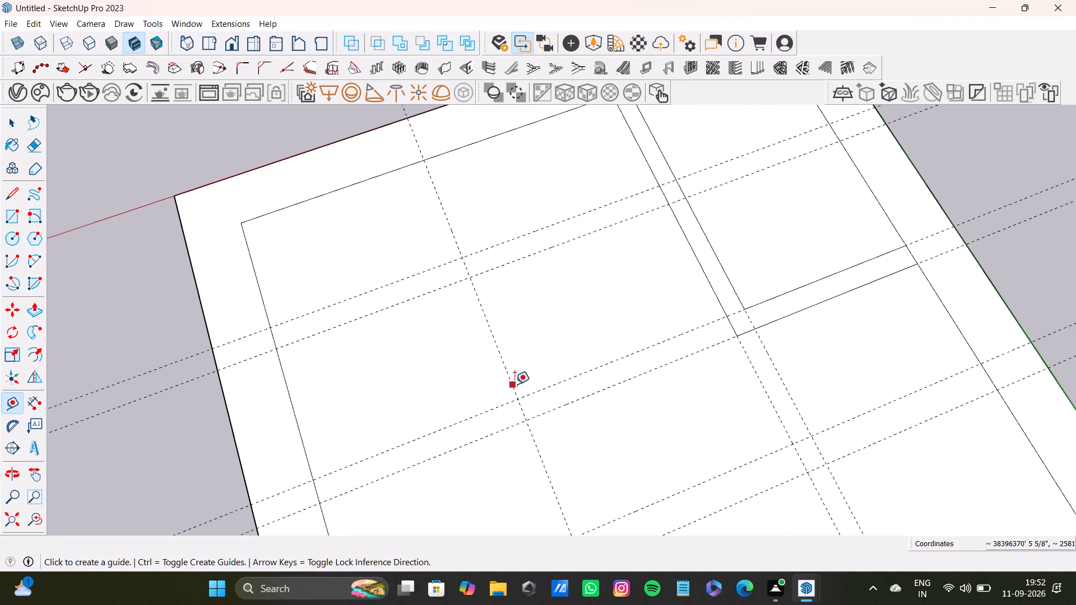
pyautogui.click(510, 388)
pyautogui.click(534, 370)
pyautogui.press('space')
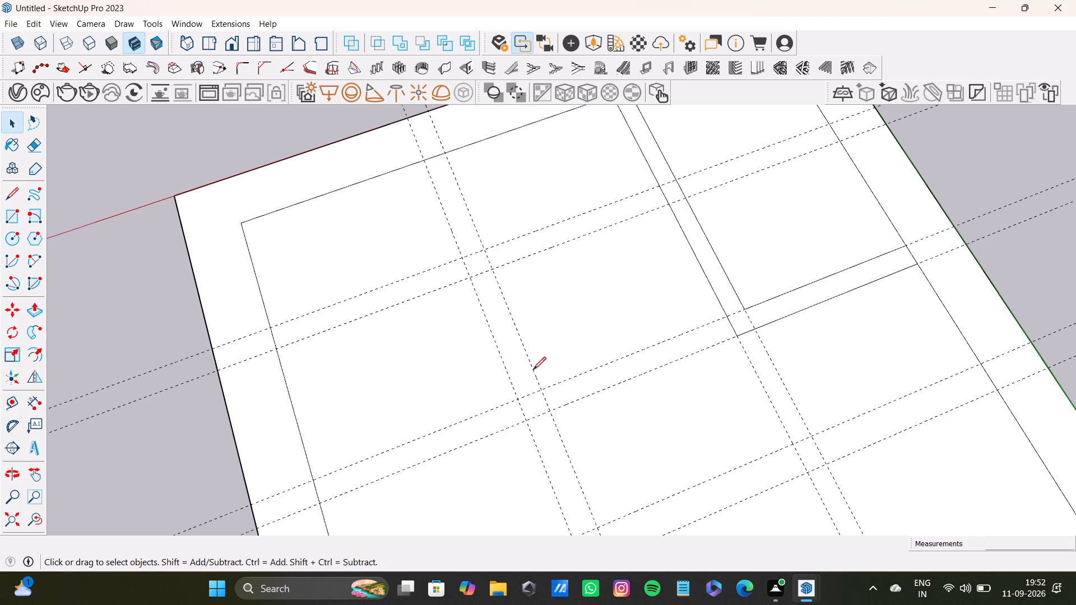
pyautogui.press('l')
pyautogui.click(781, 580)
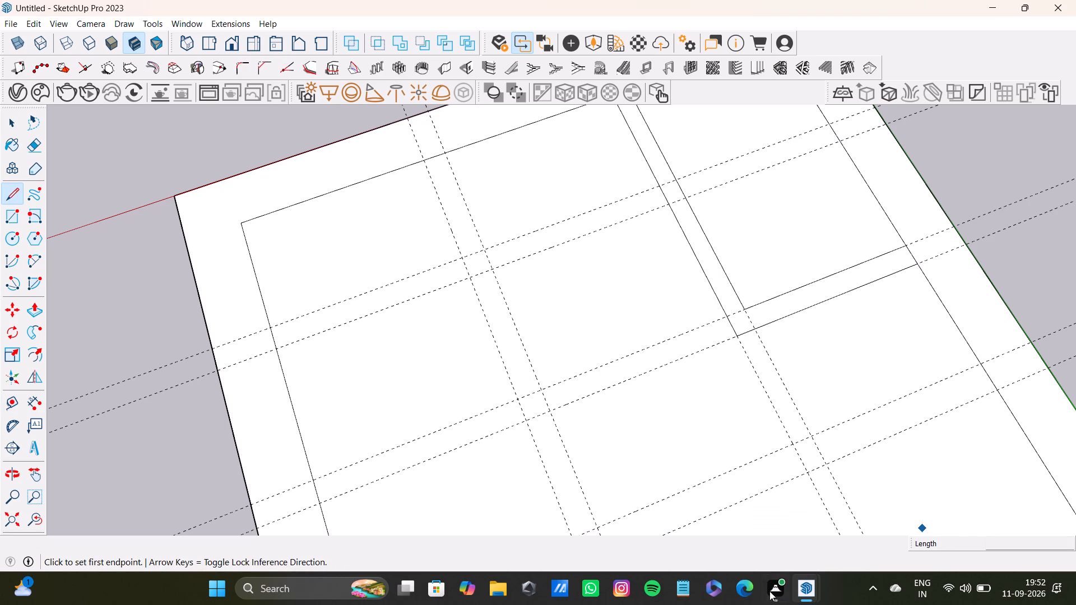
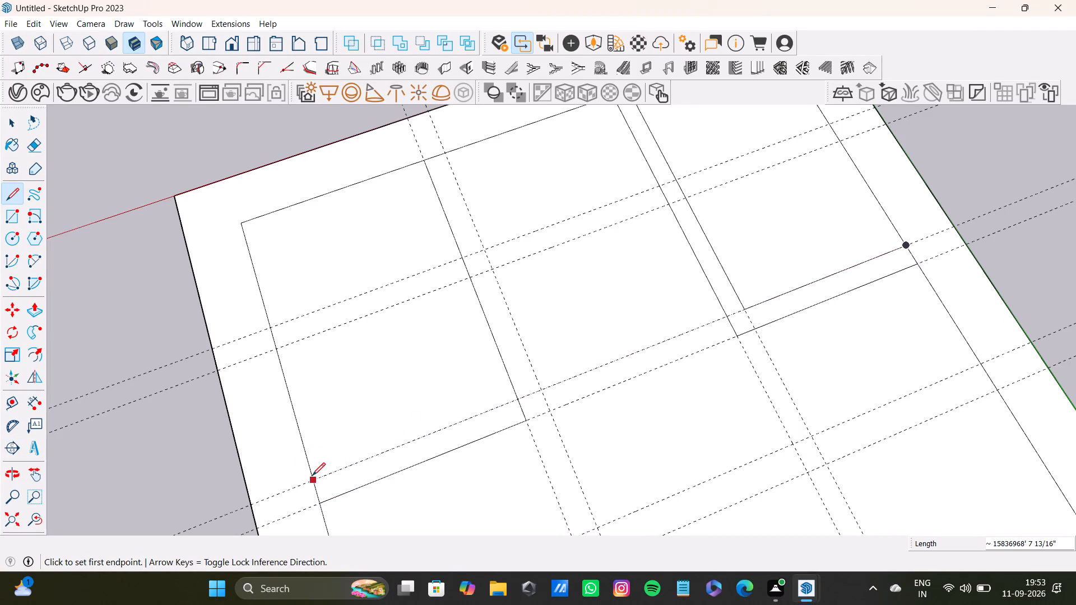
# Complete the double-line L-shaped wall along the middle red-axis and outer green-axis guide pairs, enclosing the inner rectangle's far corner beside the red axis.
pyautogui.click(312, 476)
pyautogui.click(515, 398)
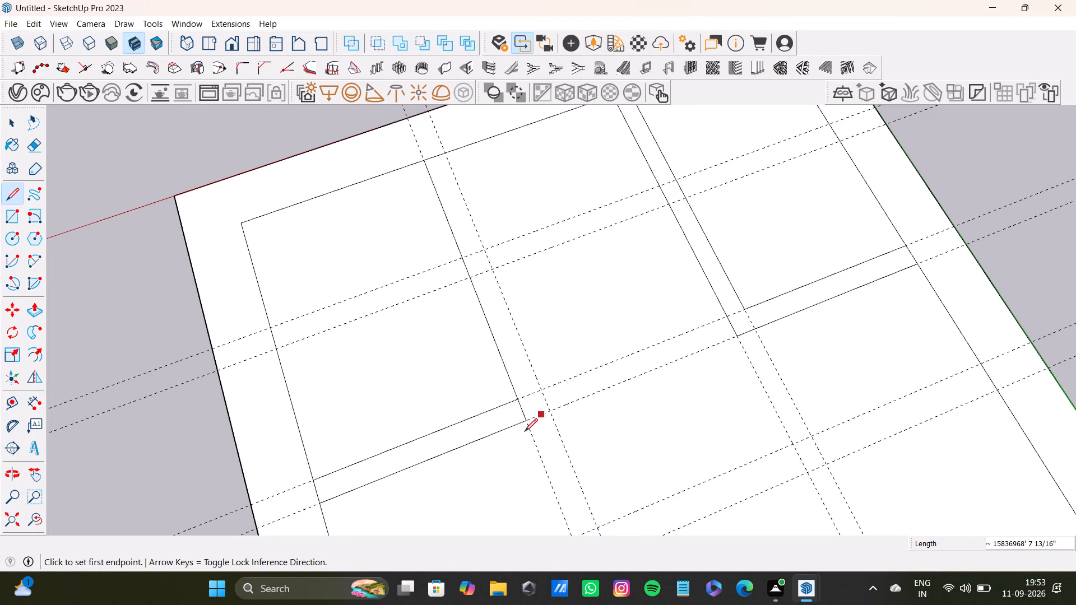
pyautogui.click(526, 418)
pyautogui.click(550, 409)
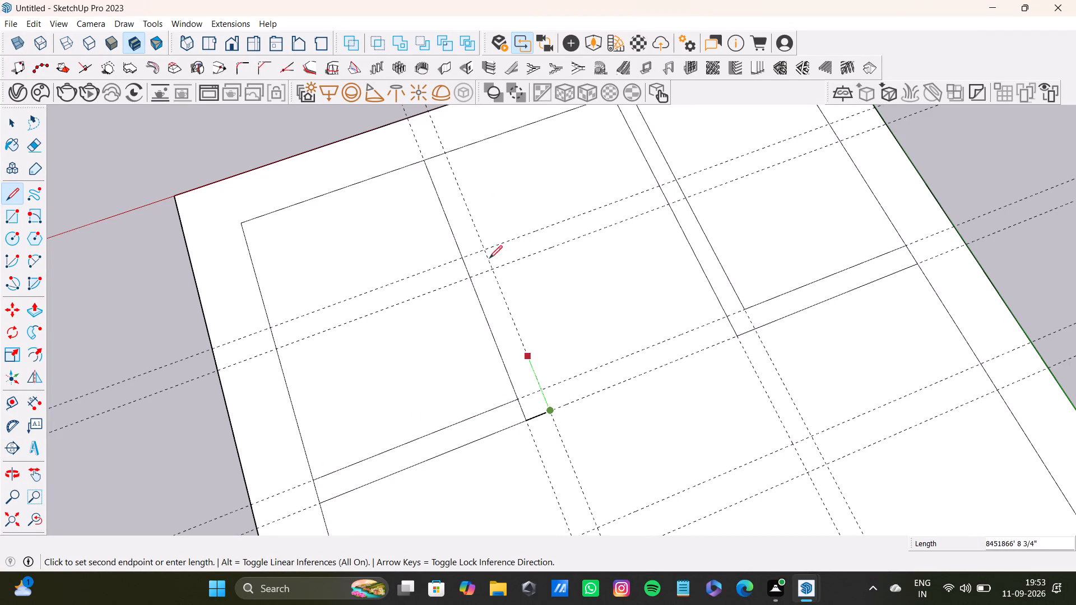
pyautogui.click(442, 151)
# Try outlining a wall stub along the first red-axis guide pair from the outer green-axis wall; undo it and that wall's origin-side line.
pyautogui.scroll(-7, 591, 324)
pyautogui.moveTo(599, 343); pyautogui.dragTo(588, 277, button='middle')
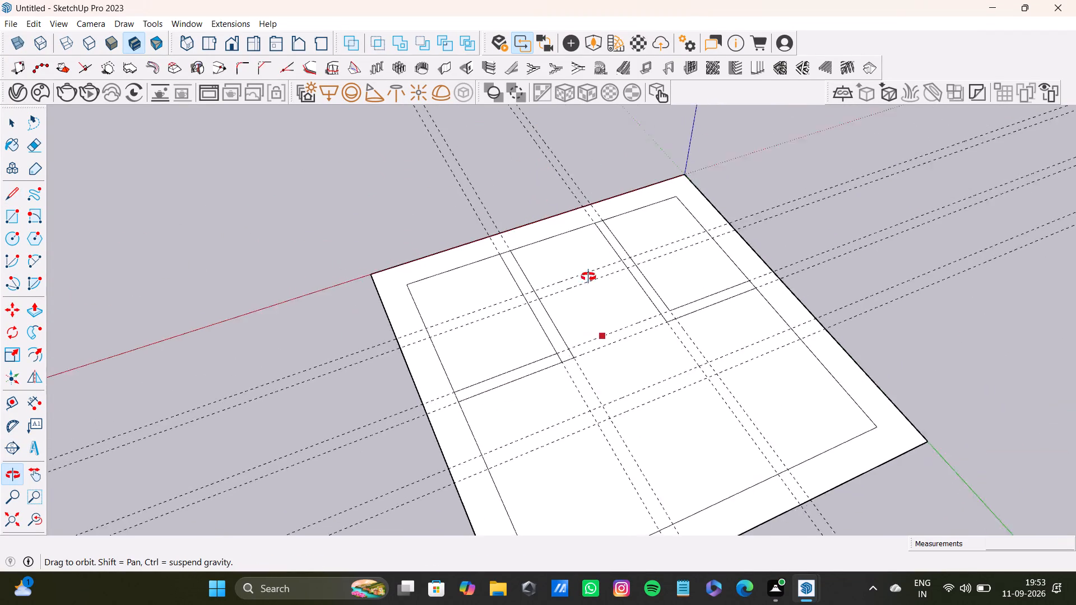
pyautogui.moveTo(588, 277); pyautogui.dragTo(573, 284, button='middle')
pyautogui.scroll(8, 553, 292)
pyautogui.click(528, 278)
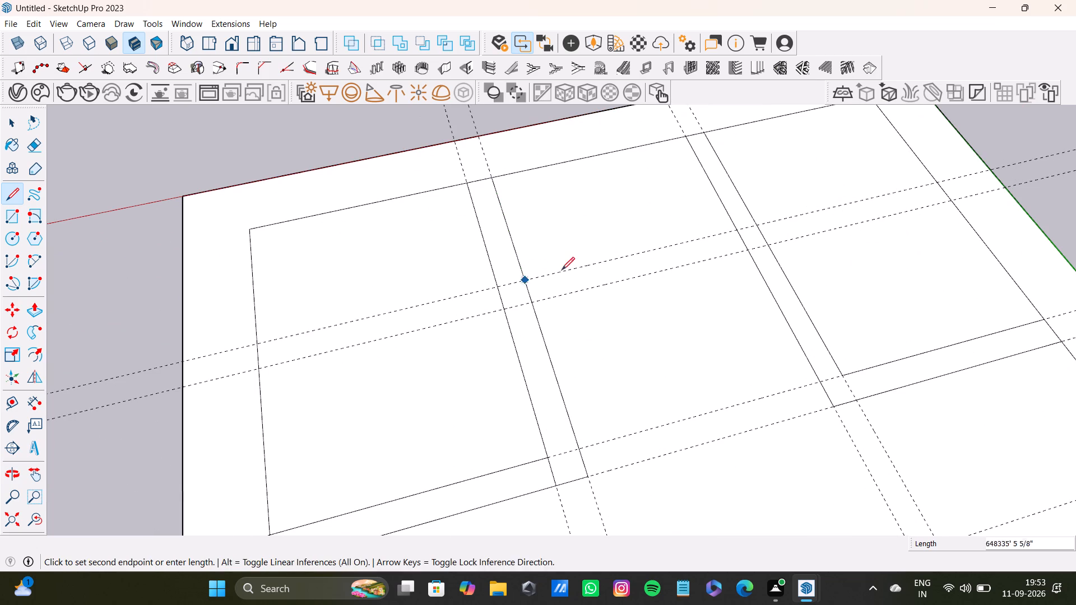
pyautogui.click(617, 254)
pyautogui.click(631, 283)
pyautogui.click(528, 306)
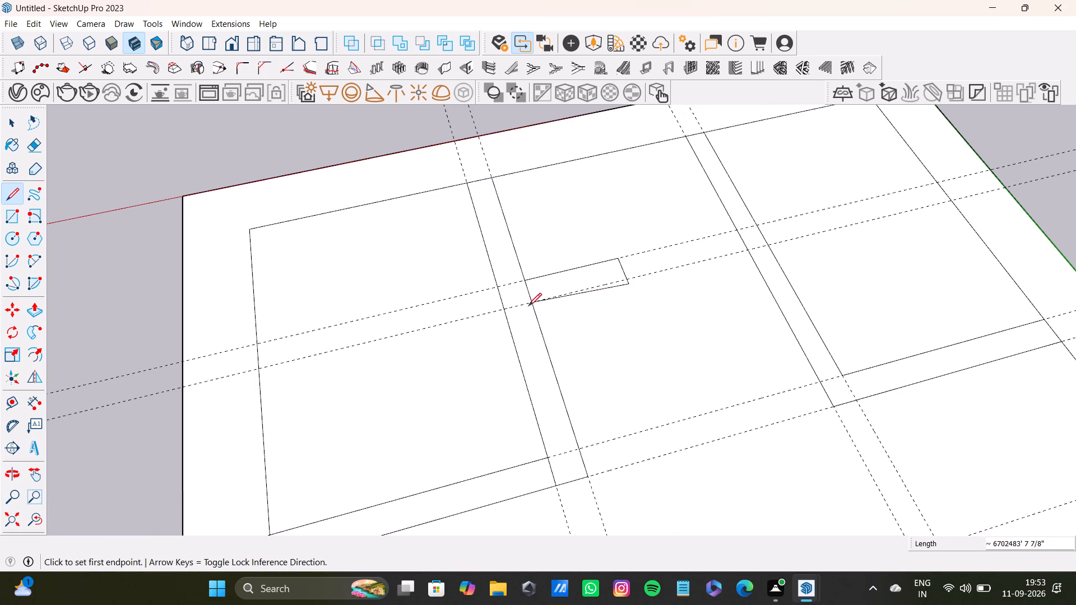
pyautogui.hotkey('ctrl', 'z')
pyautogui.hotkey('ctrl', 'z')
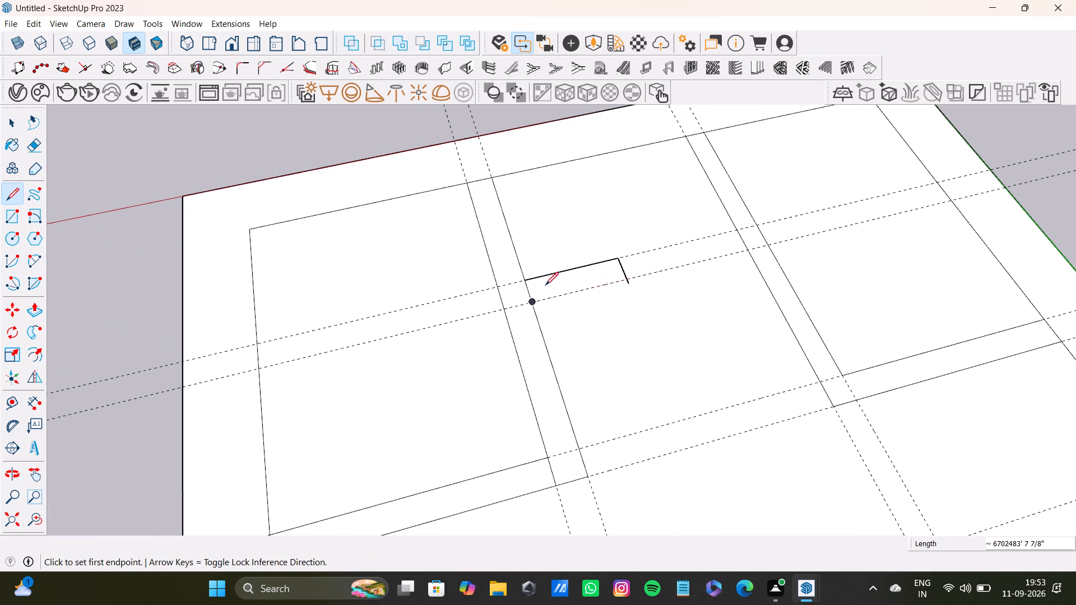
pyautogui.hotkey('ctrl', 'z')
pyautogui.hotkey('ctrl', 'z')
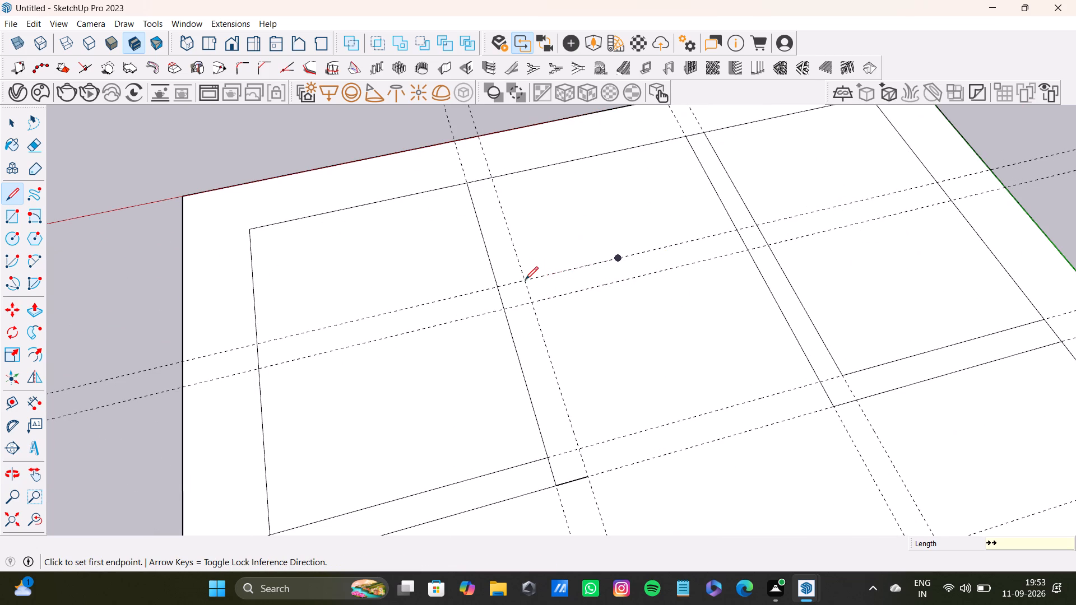
# Outline a short closed-end wall stub along the first red-axis guide pair, from the outer green-axis guide pair towards the origin-side wall.
pyautogui.click(522, 280)
pyautogui.click(627, 257)
pyautogui.click(631, 282)
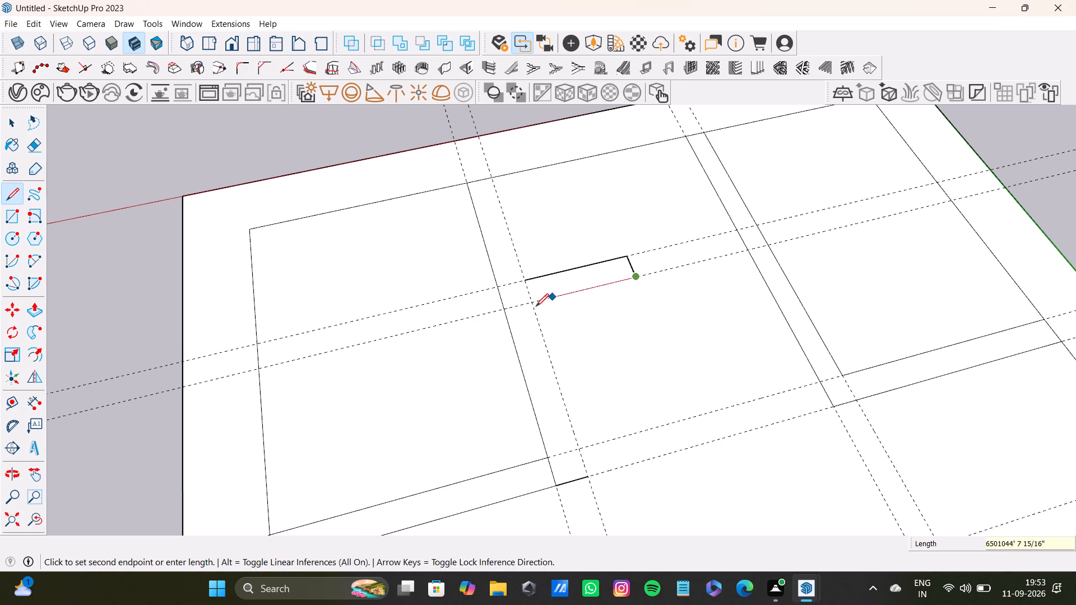
pyautogui.click(531, 303)
pyautogui.press('space')
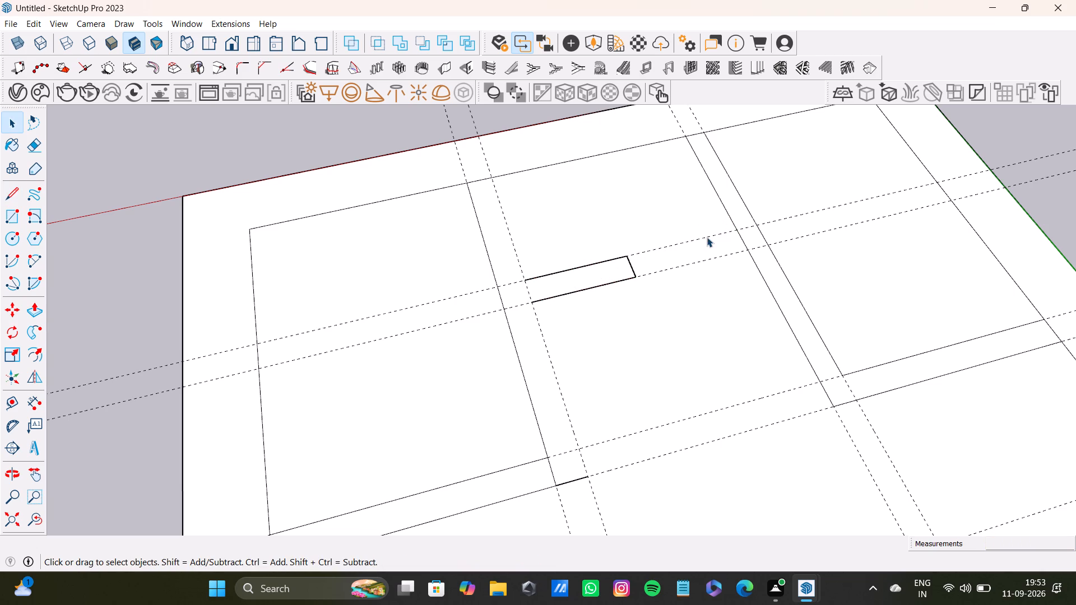
# Outline a shorter facing stub along the same red-axis guide pair from the first green-axis wall, leaving a doorway gap between the stubs.
pyautogui.press('l')
pyautogui.moveTo(738, 227); pyautogui.dragTo(732, 230)
pyautogui.click(687, 244)
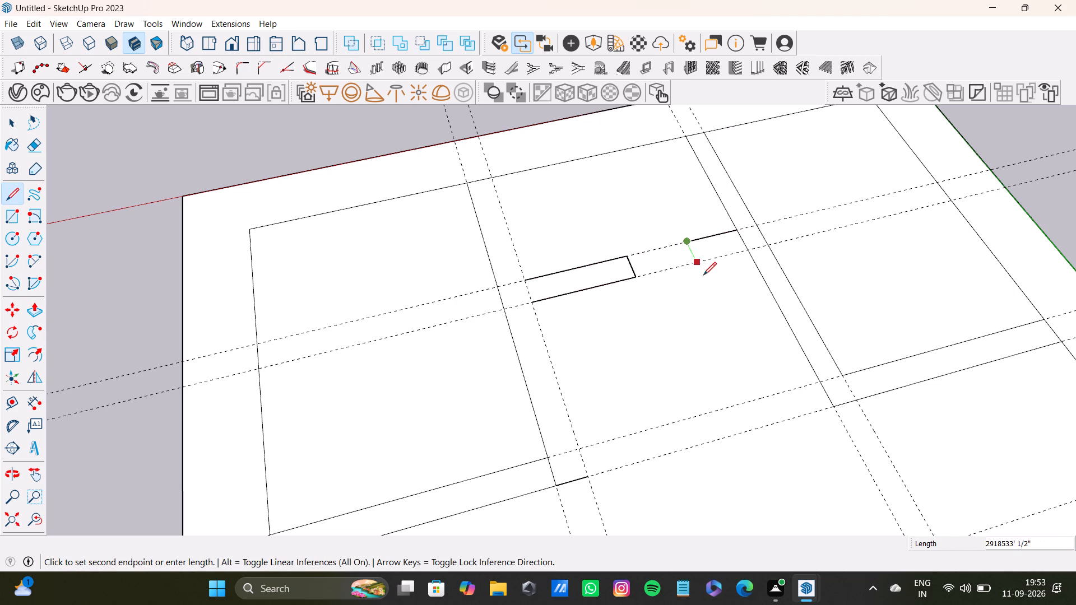
pyautogui.click(703, 265)
pyautogui.click(749, 250)
pyautogui.press('space')
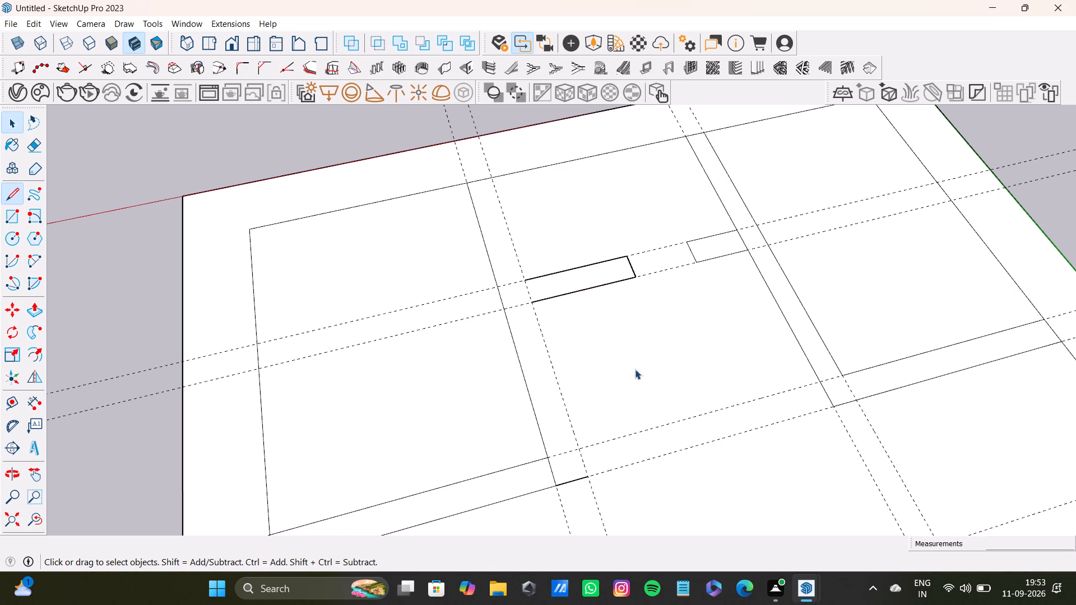
# Redraw the wall line along the outer green-axis pair's origin-side guide, from the inner rectangle's edge to the middle red-axis wall's outer line.
pyautogui.scroll(-3, 610, 459)
pyautogui.press('l')
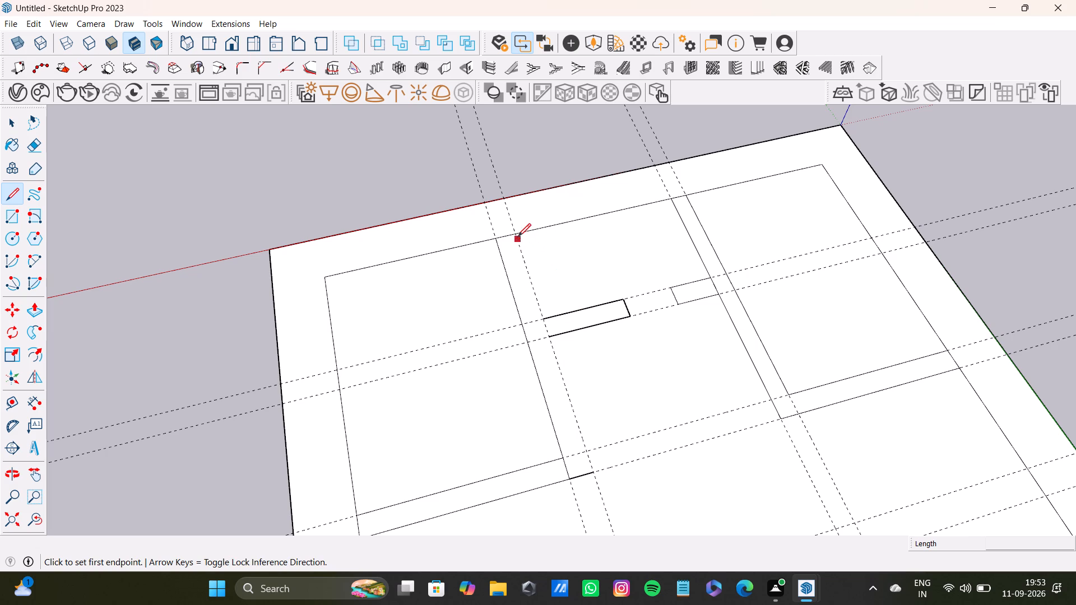
pyautogui.click(517, 235)
pyautogui.click(600, 473)
pyautogui.press('space')
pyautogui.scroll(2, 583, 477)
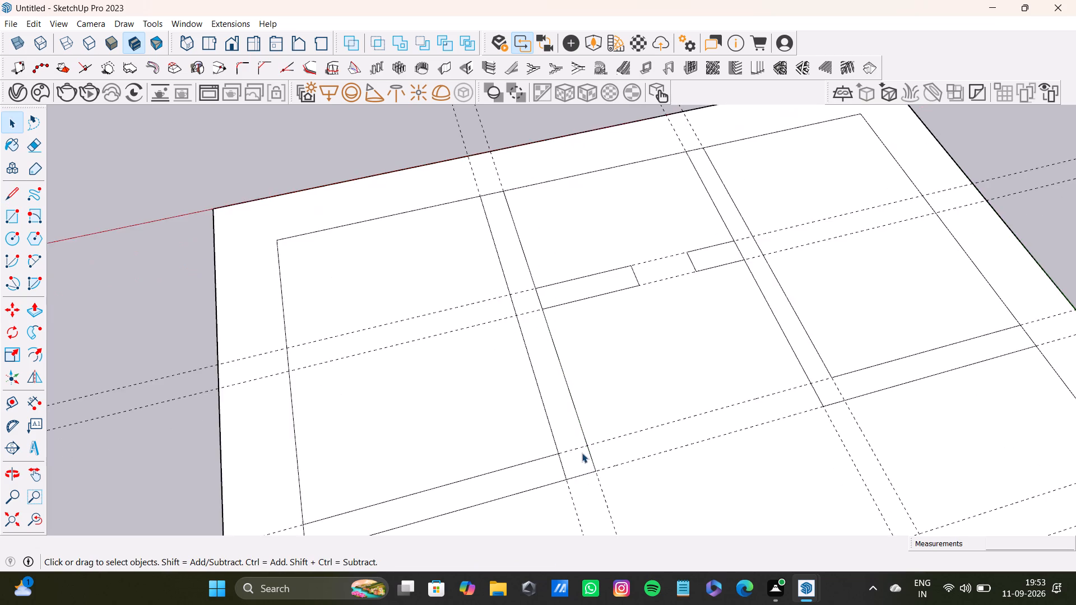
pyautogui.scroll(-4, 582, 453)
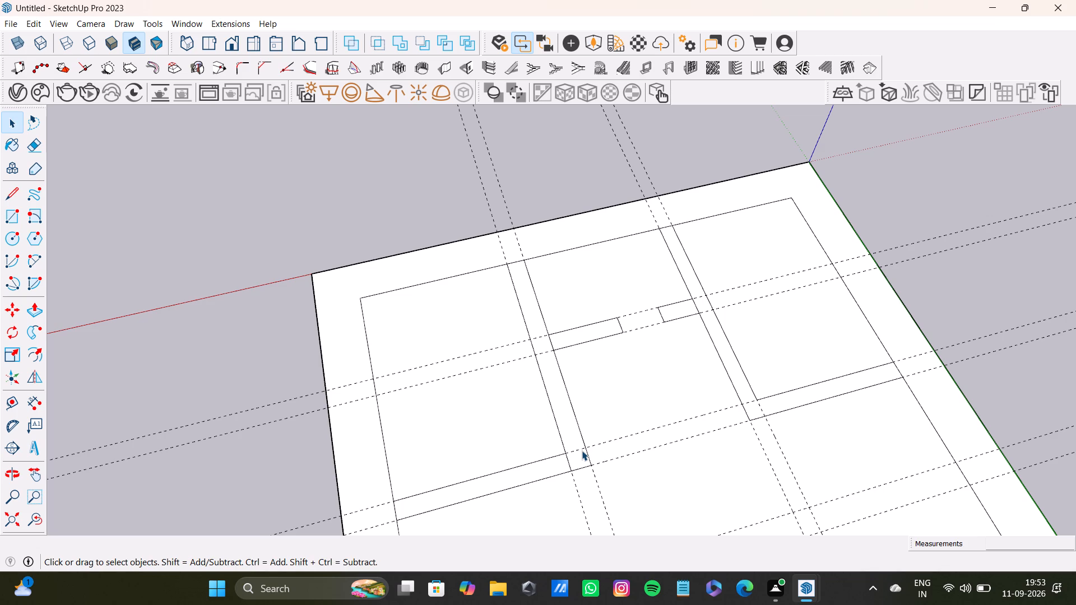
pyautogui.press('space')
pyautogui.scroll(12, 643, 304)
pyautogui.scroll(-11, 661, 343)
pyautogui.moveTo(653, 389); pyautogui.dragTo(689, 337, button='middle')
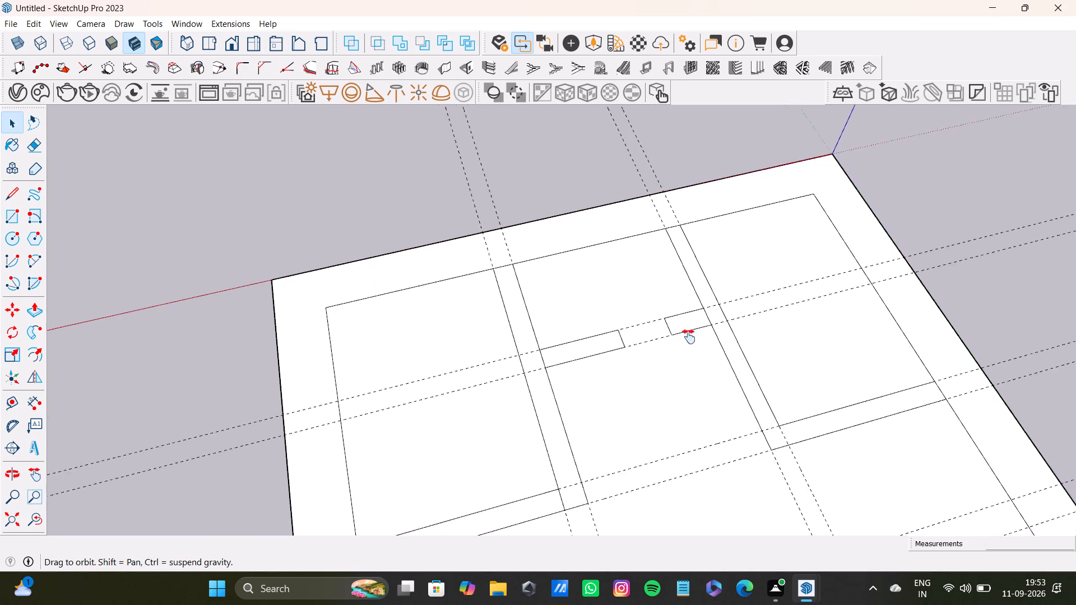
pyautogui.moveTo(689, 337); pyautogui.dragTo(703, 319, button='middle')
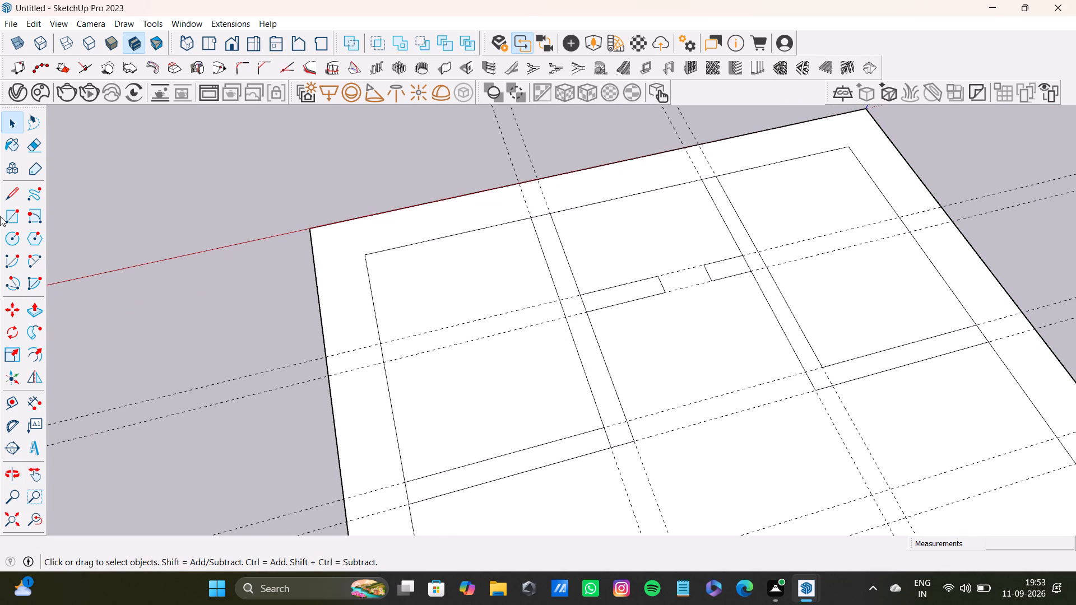
# Draw two parallel L-shaped wall lines along the outer red-axis and outer green-axis guide pairs, enclosing the inner rectangle's corner diagonally opposite the origin.
pyautogui.click(8, 184)
pyautogui.scroll(4, 672, 342)
pyautogui.scroll(-4, 755, 424)
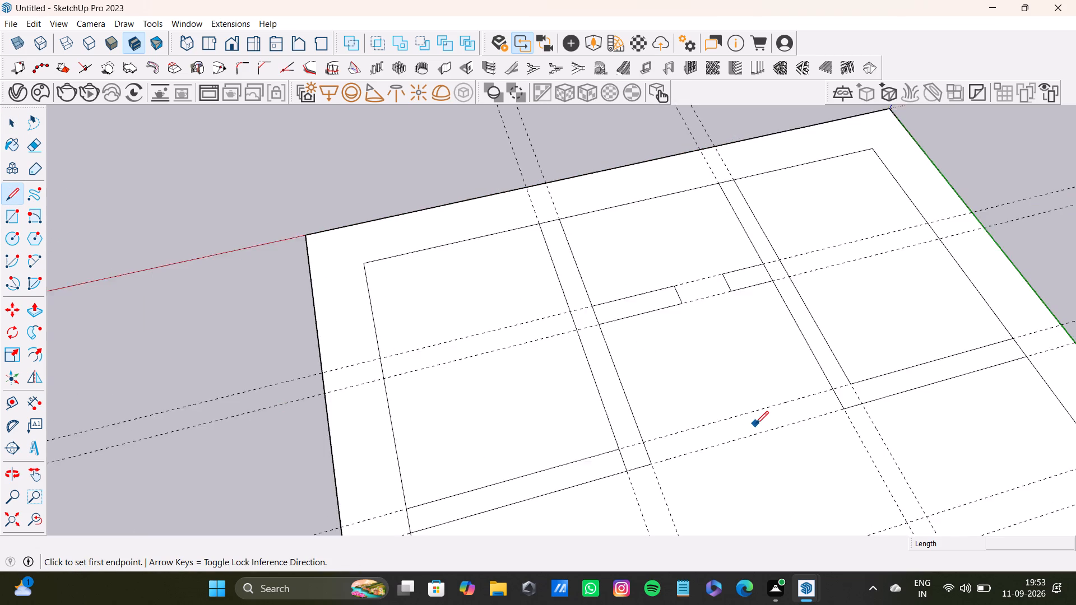
pyautogui.scroll(-4, 755, 424)
pyautogui.moveTo(756, 424); pyautogui.dragTo(756, 315, button='middle')
pyautogui.scroll(-8, 728, 388)
pyautogui.moveTo(719, 408); pyautogui.dragTo(679, 375, button='middle')
pyautogui.scroll(5, 658, 388)
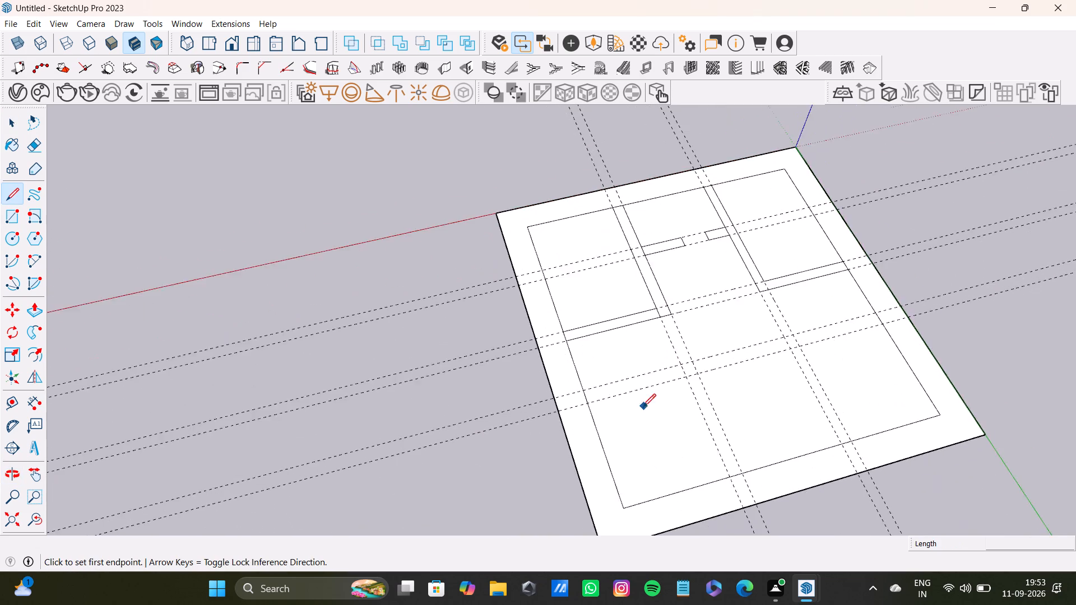
pyautogui.scroll(5, 643, 407)
pyautogui.moveTo(534, 399); pyautogui.dragTo(554, 388)
pyautogui.click(738, 345)
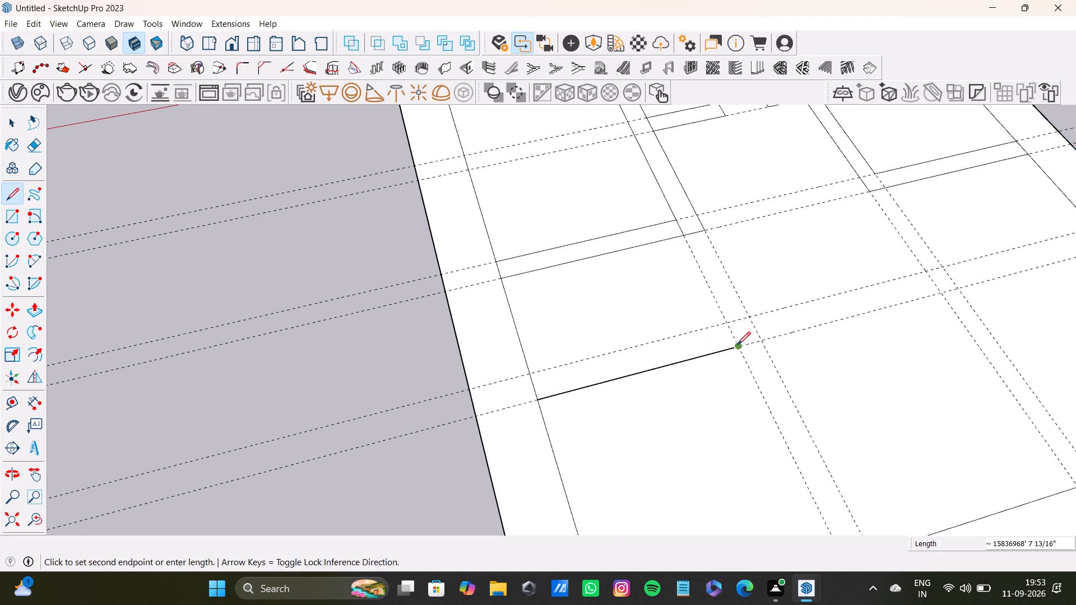
pyautogui.moveTo(783, 463); pyautogui.dragTo(763, 387, button='middle')
pyautogui.click(825, 486)
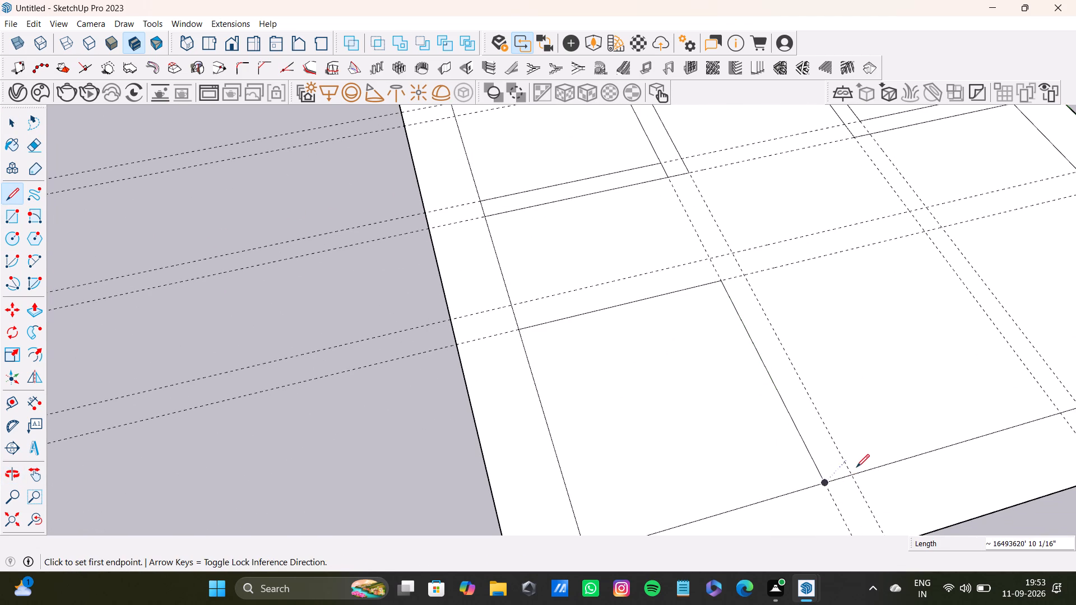
pyautogui.moveTo(853, 475); pyautogui.dragTo(853, 469)
pyautogui.click(735, 250)
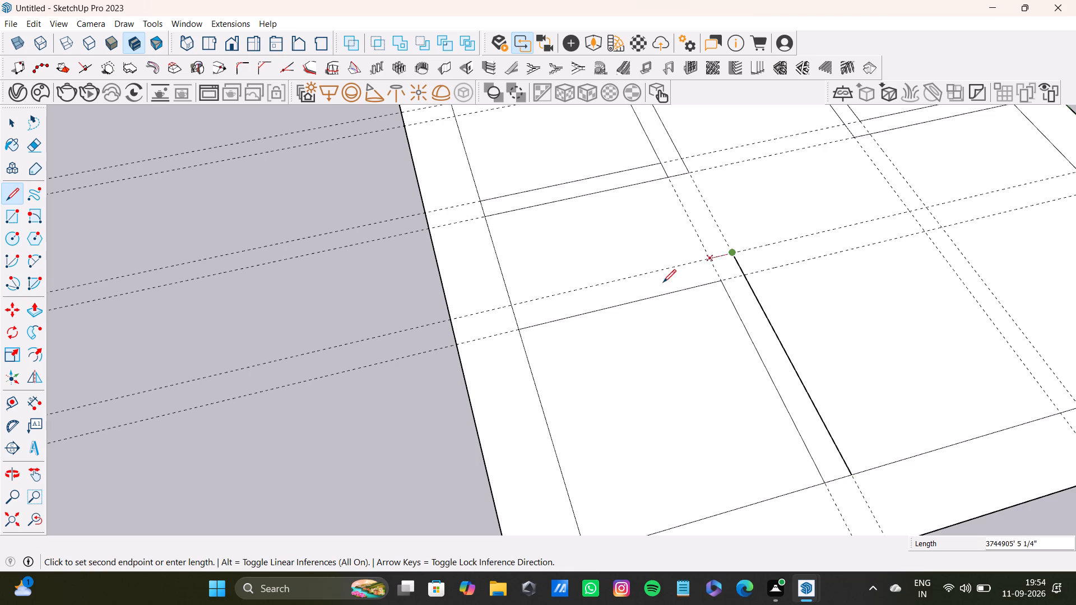
pyautogui.click(516, 302)
# Draw a short wall line along the outer green-axis pair's far guide, from the middle red-axis wall towards the outer red-axis wall.
pyautogui.scroll(-4, 754, 262)
pyautogui.keyDown('shift'); pyautogui.moveTo(744, 270); pyautogui.dragTo(647, 381, button='middle'); pyautogui.keyUp('shift')
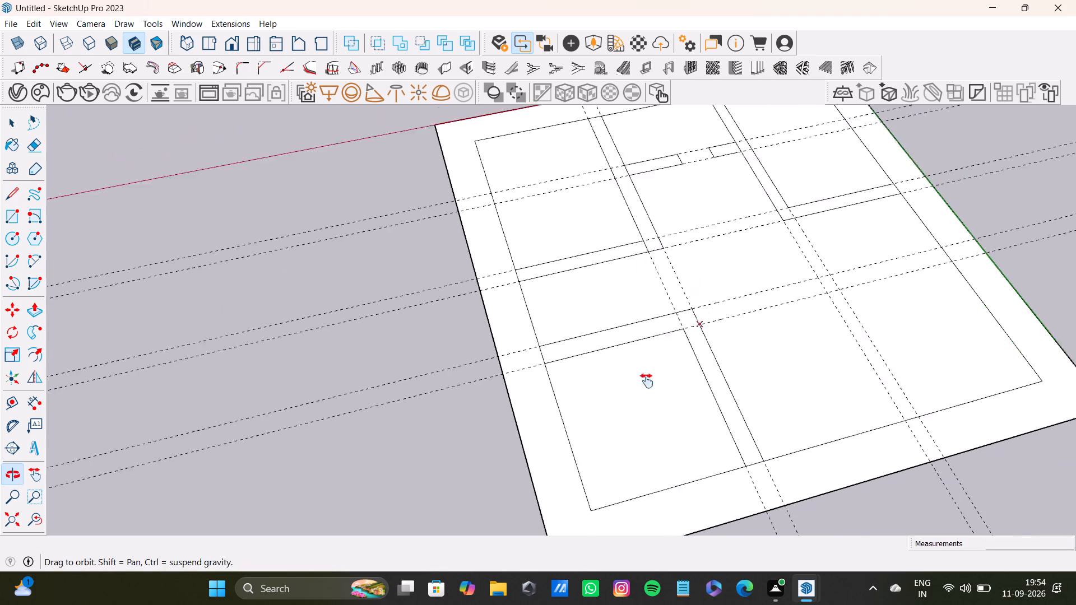
pyautogui.keyDown('shift'); pyautogui.moveTo(647, 381); pyautogui.dragTo(633, 389, button='middle'); pyautogui.keyUp('shift')
pyautogui.scroll(2, 285, 336)
pyautogui.click(10, 192)
pyautogui.scroll(5, 624, 319)
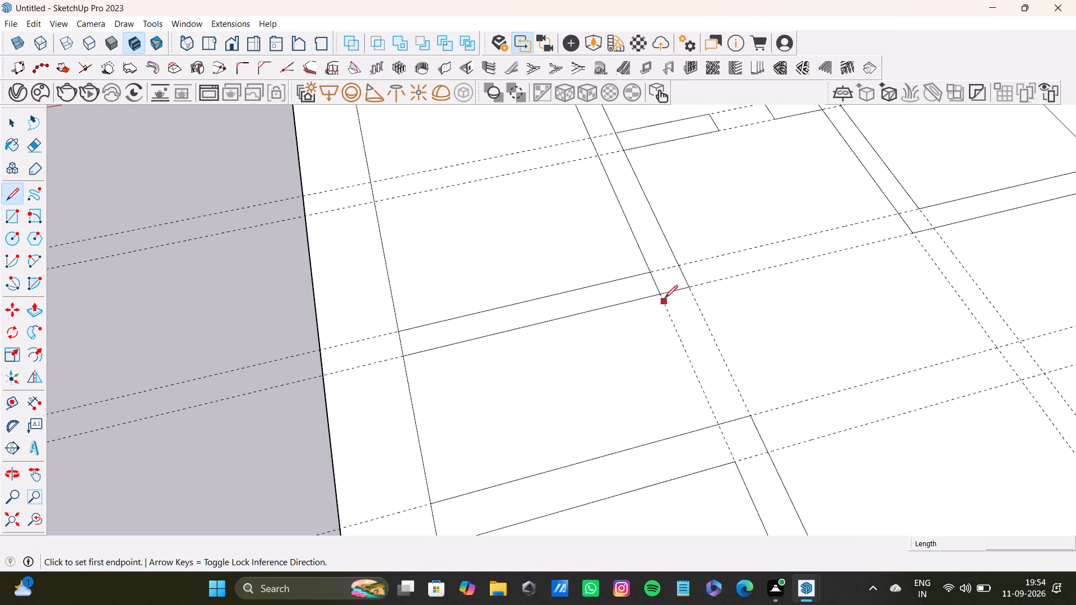
pyautogui.click(665, 295)
pyautogui.click(688, 356)
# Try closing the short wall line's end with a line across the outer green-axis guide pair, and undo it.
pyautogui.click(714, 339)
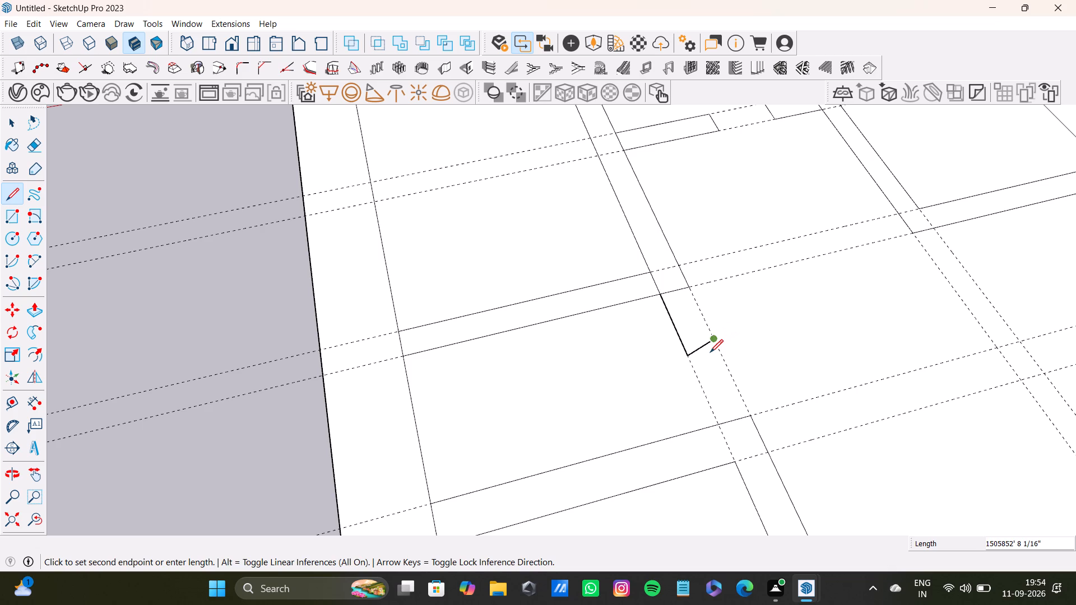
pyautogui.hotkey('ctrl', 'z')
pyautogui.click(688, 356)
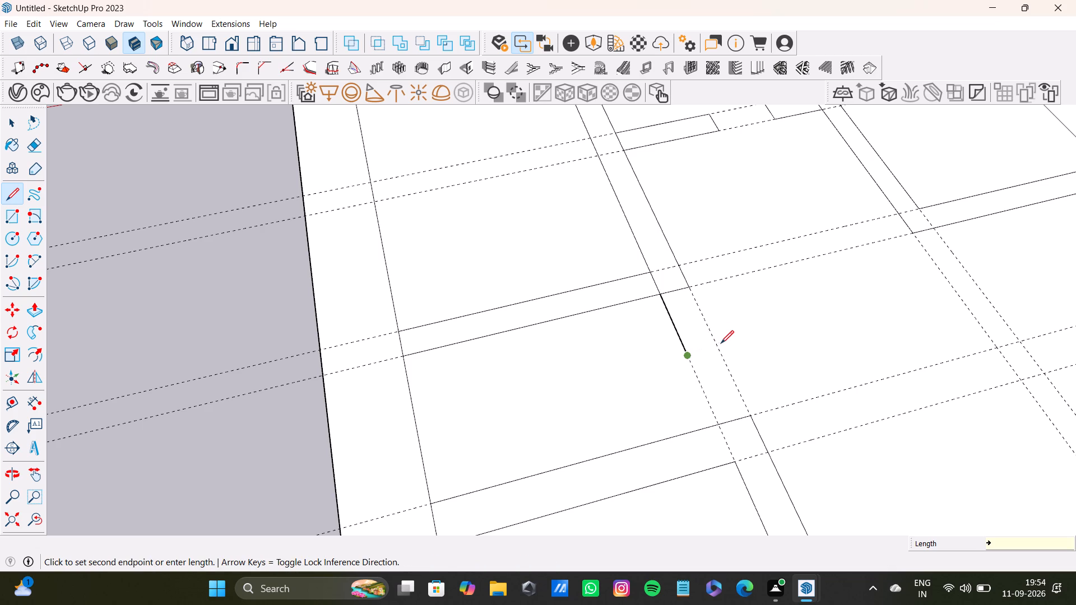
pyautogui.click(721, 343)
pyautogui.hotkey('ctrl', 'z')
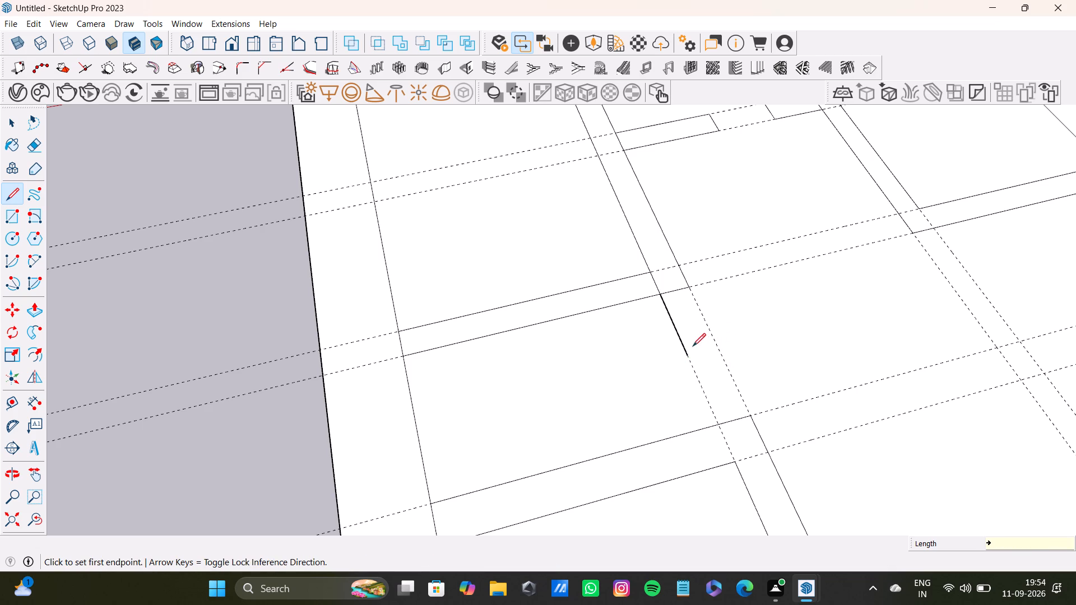
# Draw the matching short line along the pair's origin-side guide and close the stub with an end line across the guides.
pyautogui.click(689, 287)
pyautogui.click(717, 350)
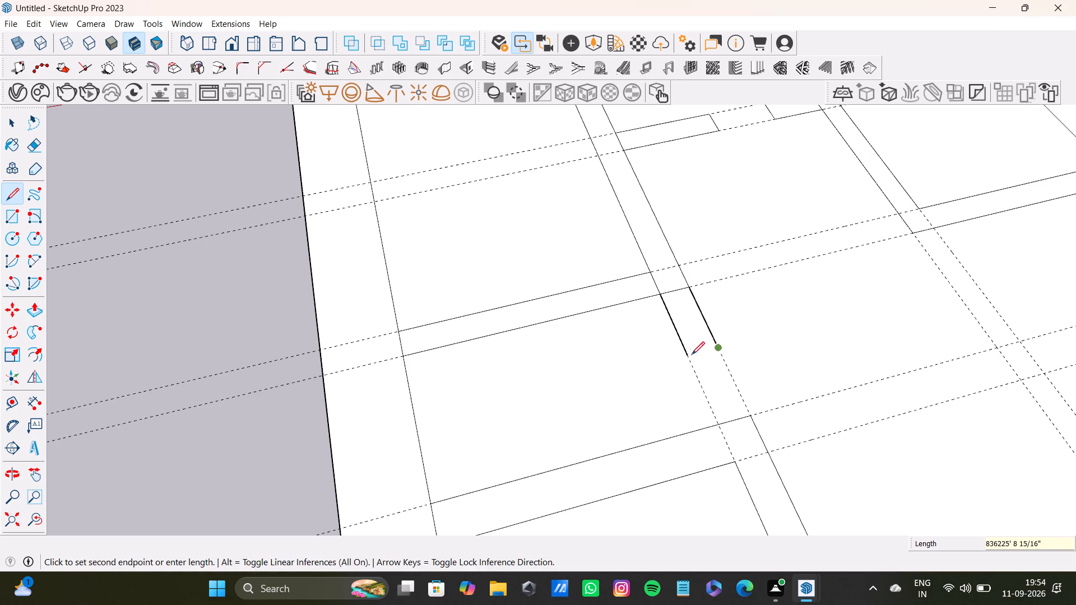
pyautogui.click(685, 357)
# Draw an L-shaped wall line along the origin-side guides of the outer red-axis and first green-axis pairs, enclosing the inner rectangle's far green-axis corner.
pyautogui.scroll(-8, 718, 365)
pyautogui.keyDown('shift'); pyautogui.moveTo(734, 395); pyautogui.dragTo(596, 385, button='middle'); pyautogui.keyUp('shift')
pyautogui.scroll(7, 661, 390)
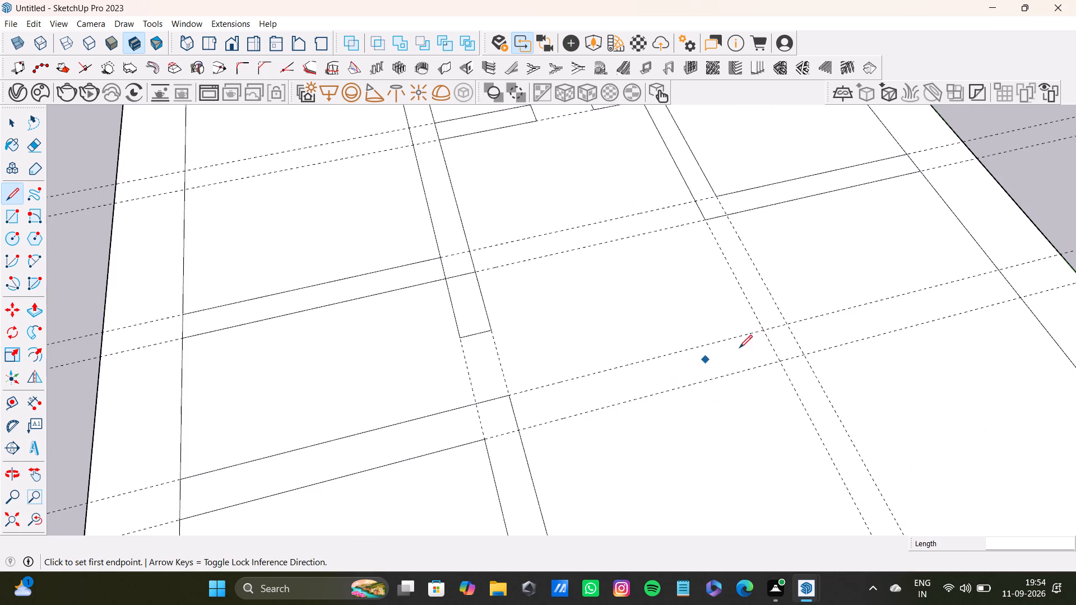
pyautogui.click(998, 269)
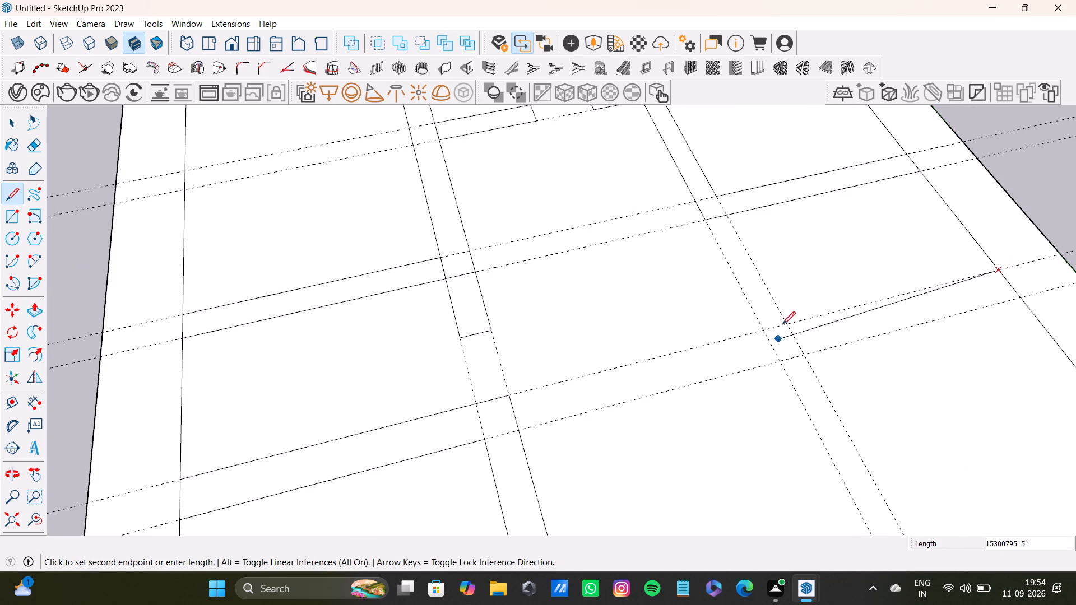
pyautogui.click(787, 318)
pyautogui.scroll(-3, 832, 469)
pyautogui.keyDown('shift'); pyautogui.moveTo(876, 480); pyautogui.dragTo(800, 418, button='middle'); pyautogui.keyUp('shift')
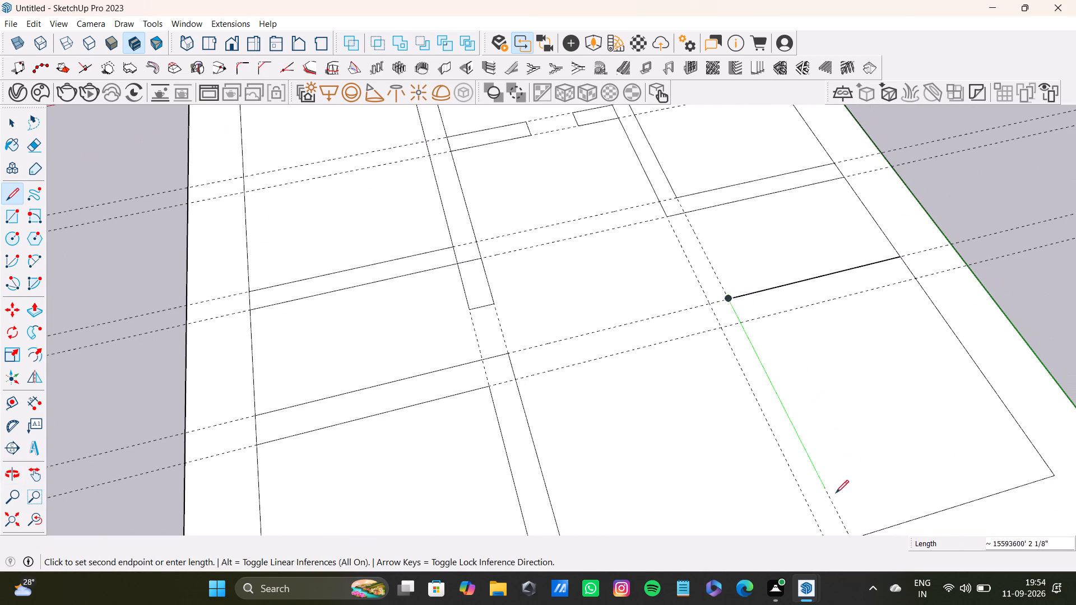
pyautogui.keyDown('shift'); pyautogui.moveTo(852, 517); pyautogui.dragTo(834, 387, button='middle'); pyautogui.keyUp('shift')
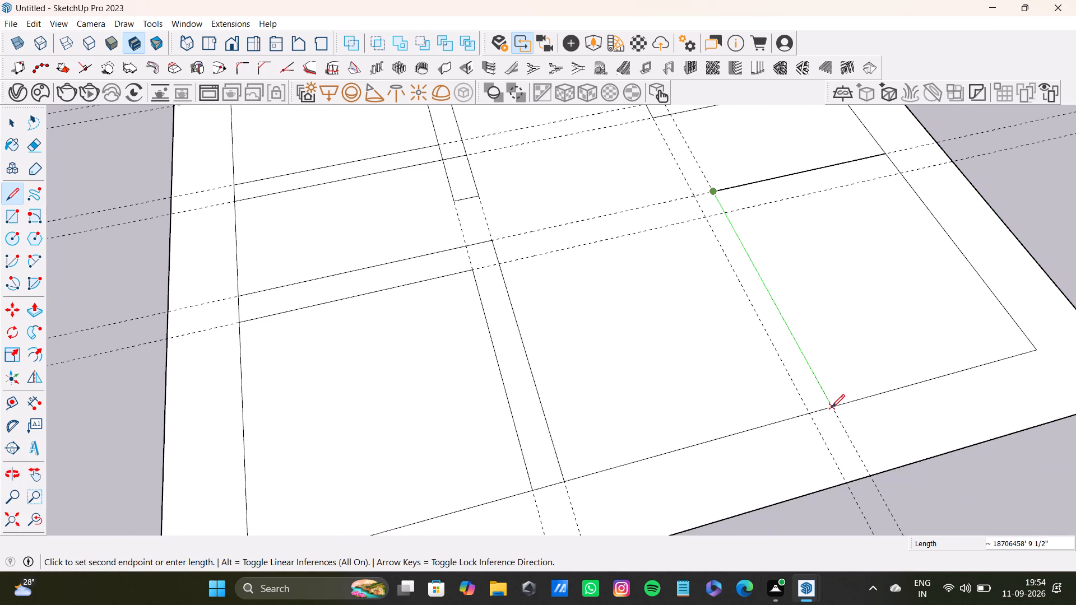
pyautogui.click(832, 408)
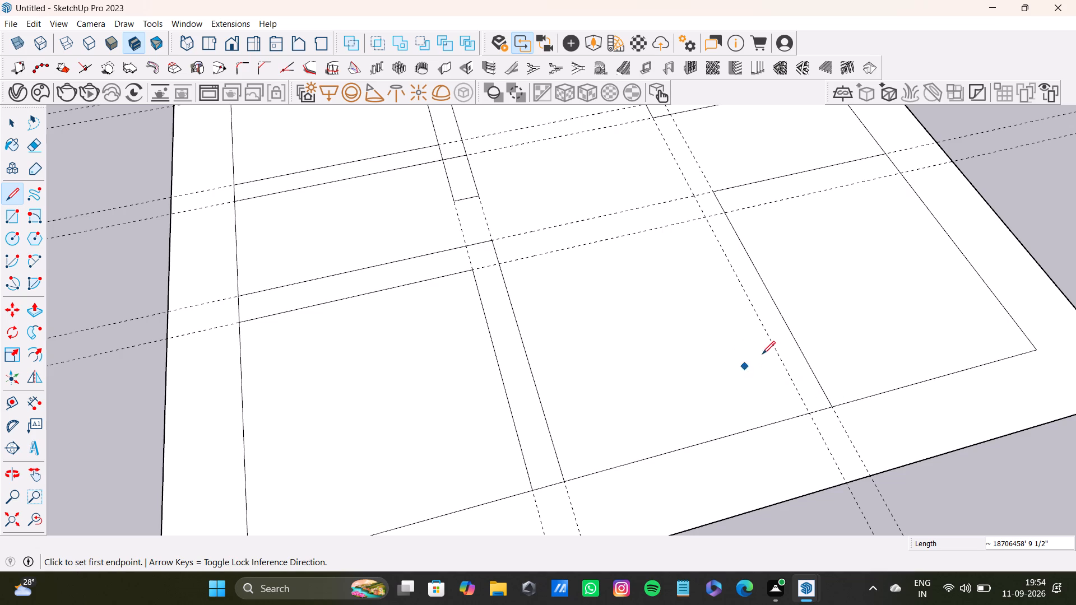
# Draw the parallel wall line along the first green-axis pair's other guide, joining its end to the L-shaped line's corner.
pyautogui.moveTo(809, 416); pyautogui.dragTo(804, 400)
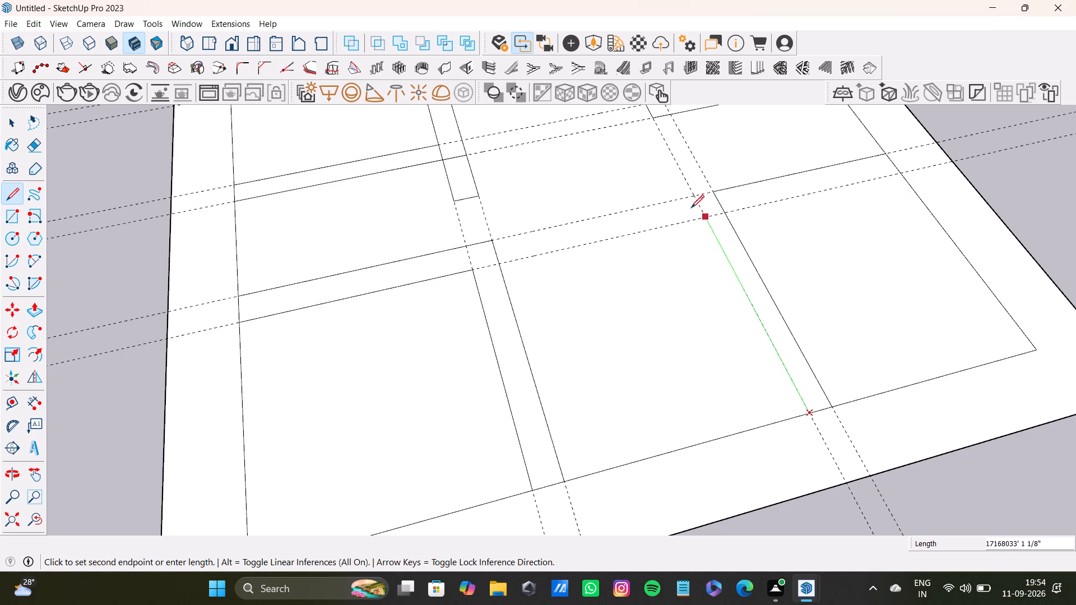
pyautogui.click(689, 203)
pyautogui.click(715, 189)
pyautogui.press('space')
pyautogui.scroll(3, 729, 219)
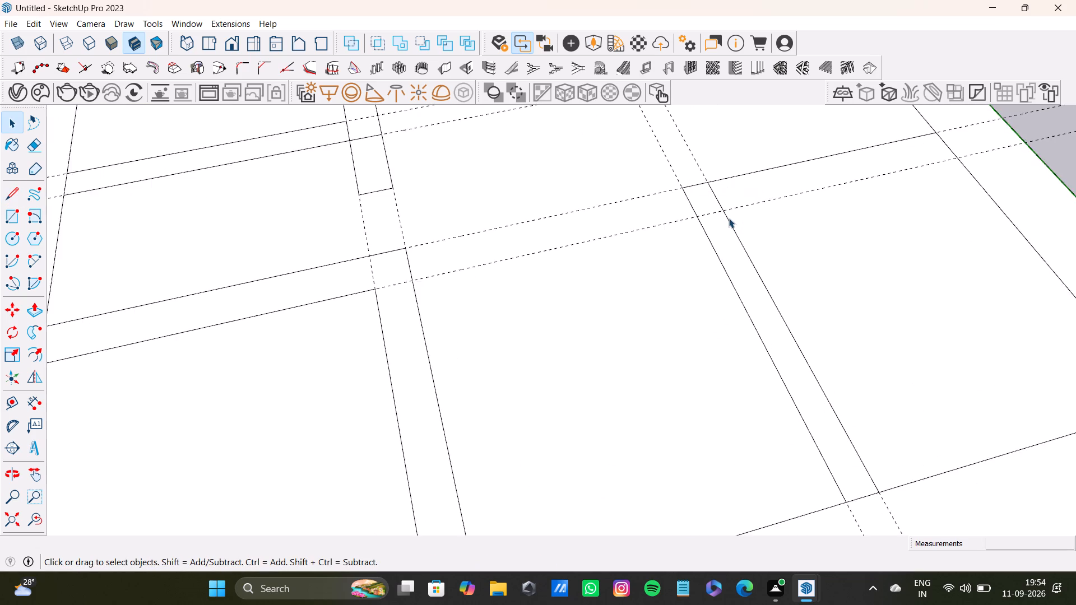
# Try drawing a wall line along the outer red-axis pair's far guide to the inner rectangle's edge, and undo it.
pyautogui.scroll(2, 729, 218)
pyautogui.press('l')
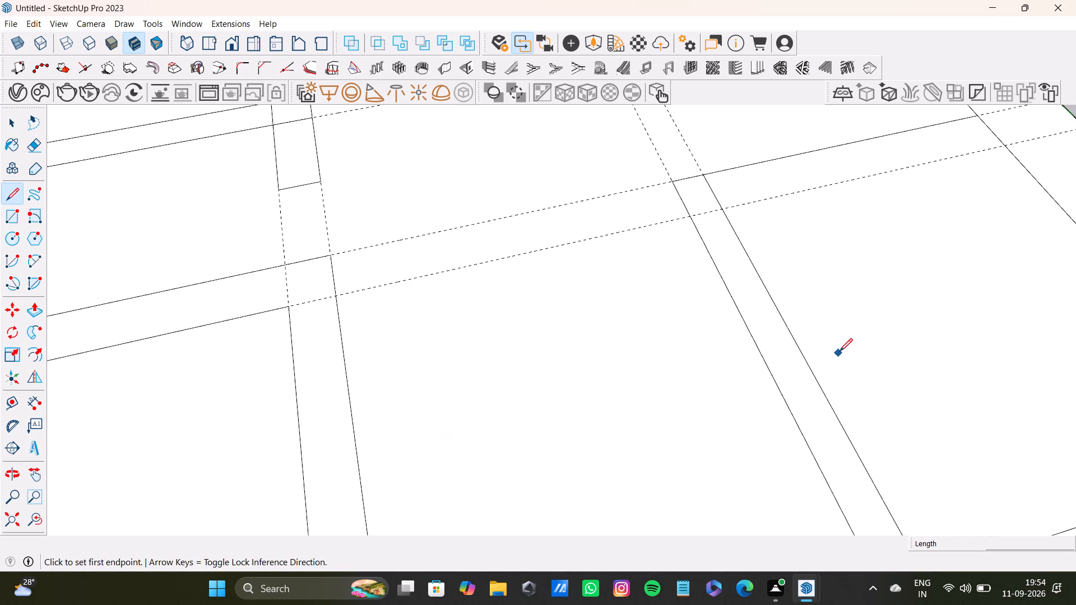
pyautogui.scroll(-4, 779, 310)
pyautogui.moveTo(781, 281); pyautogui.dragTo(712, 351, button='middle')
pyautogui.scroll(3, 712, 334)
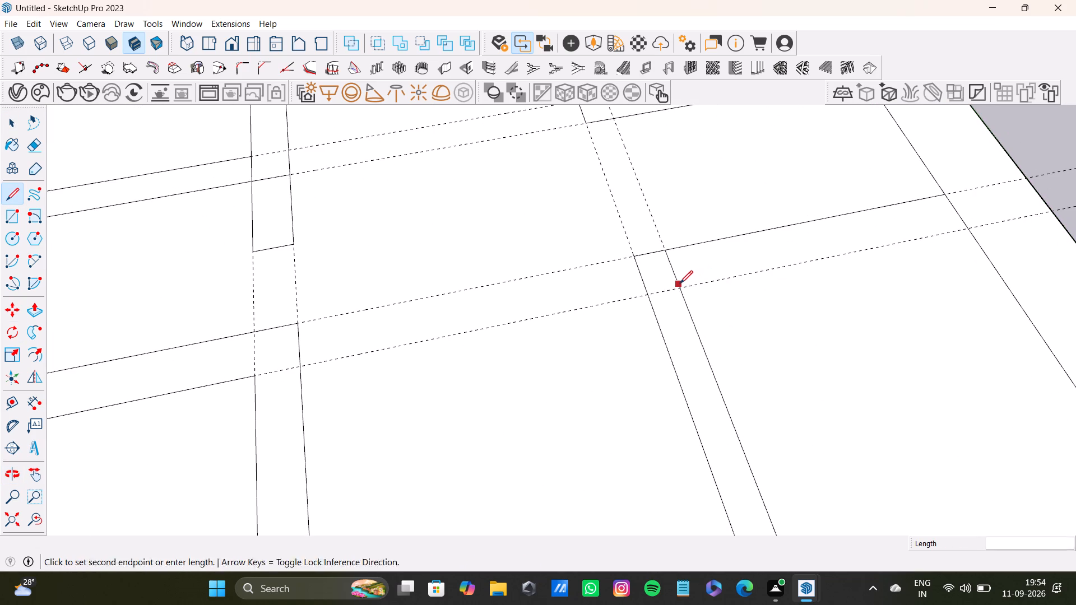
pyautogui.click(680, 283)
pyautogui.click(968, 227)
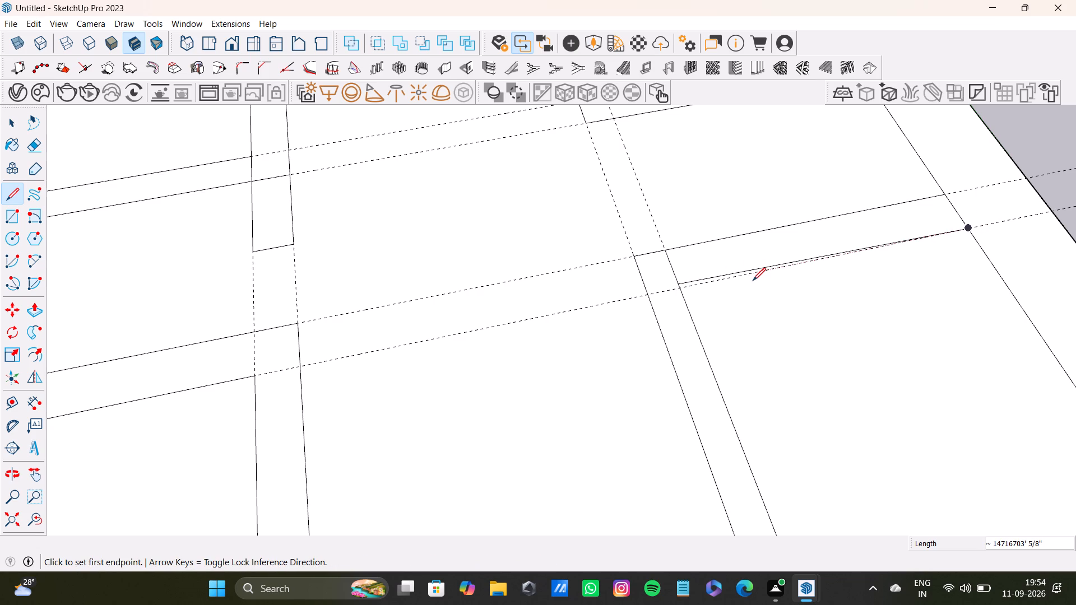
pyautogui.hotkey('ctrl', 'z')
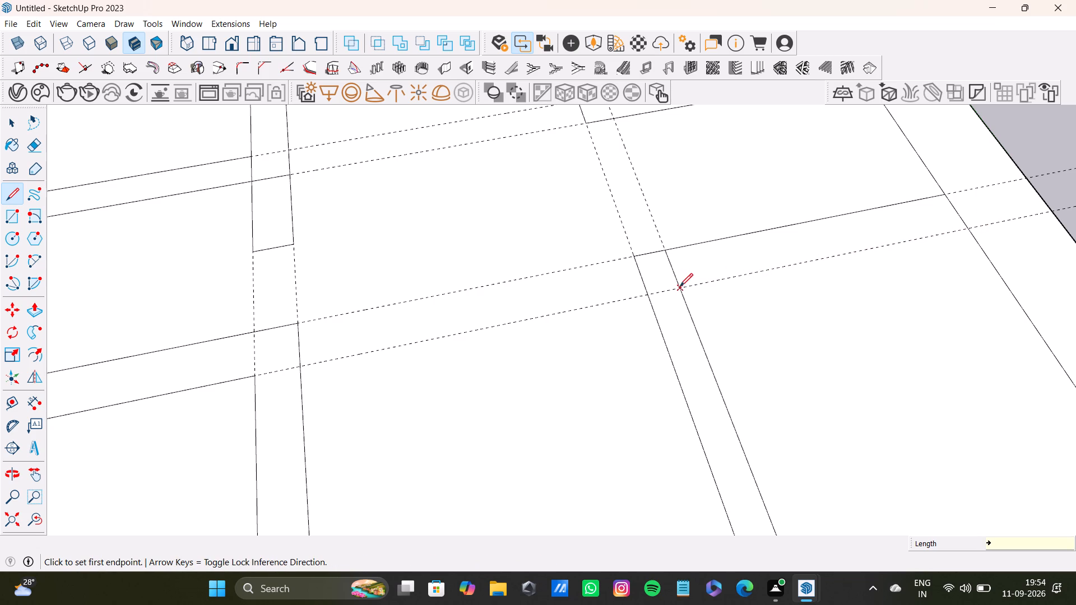
# Draw the parallel wall line from the guide crossing along the outer red-axis pair's far guide to the inner rectangle's edge.
pyautogui.click(680, 286)
pyautogui.click(973, 229)
pyautogui.press('space')
pyautogui.scroll(-4, 921, 273)
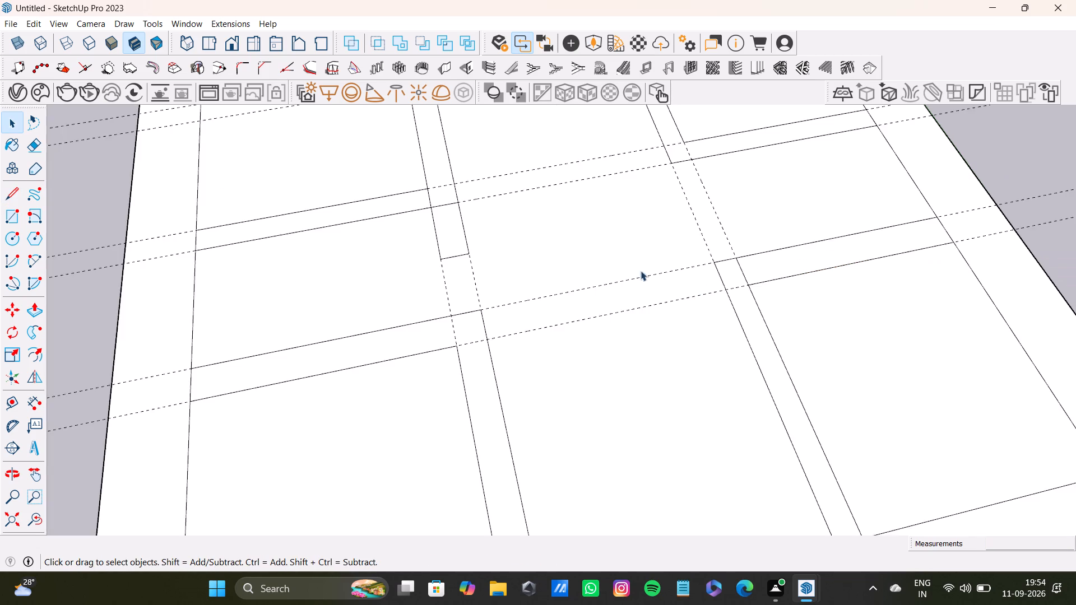
# Delete the short line crossing the L-shaped wall at its corner so both legs form one face.
pyautogui.scroll(6, 728, 258)
pyautogui.click(738, 292)
pyautogui.press('Delete')
pyautogui.moveTo(738, 295); pyautogui.dragTo(727, 301)
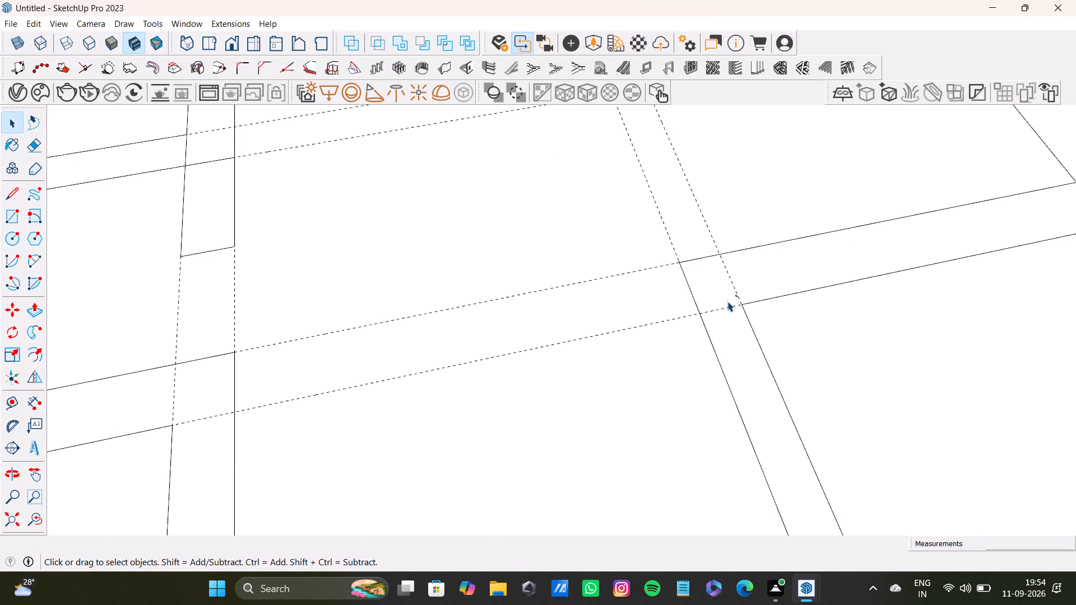
pyautogui.moveTo(727, 301); pyautogui.dragTo(718, 309)
# Place a guide about 9361123' from the central space's red-axis-side wall line, and a second about 1963475' back from it.
pyautogui.scroll(-12, 710, 318)
pyautogui.keyDown('shift'); pyautogui.moveTo(642, 343); pyautogui.dragTo(690, 445, button='middle'); pyautogui.keyUp('shift')
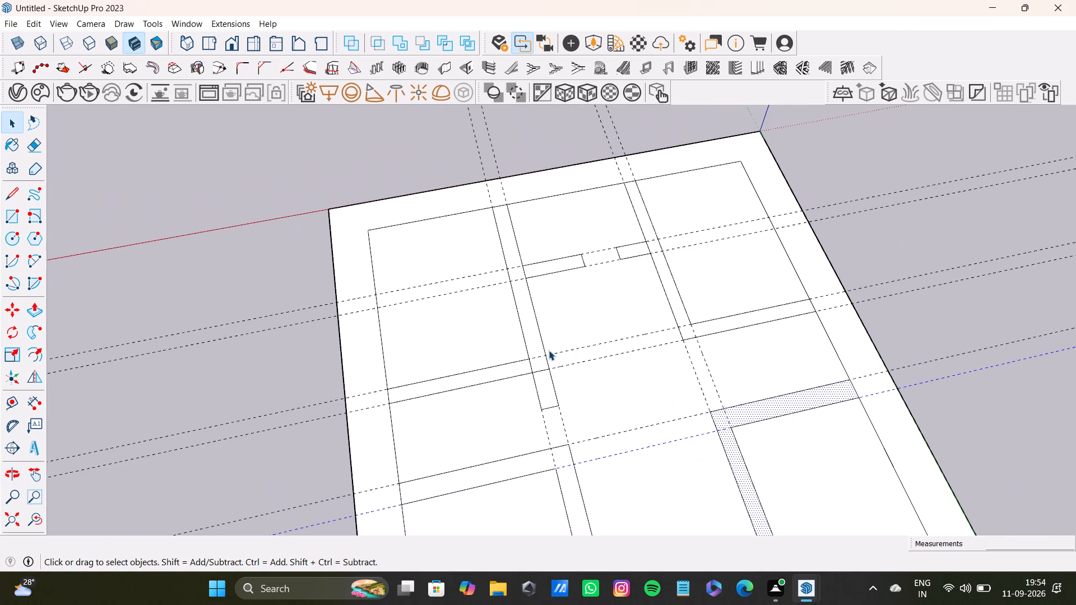
pyautogui.click(11, 401)
pyautogui.scroll(5, 657, 357)
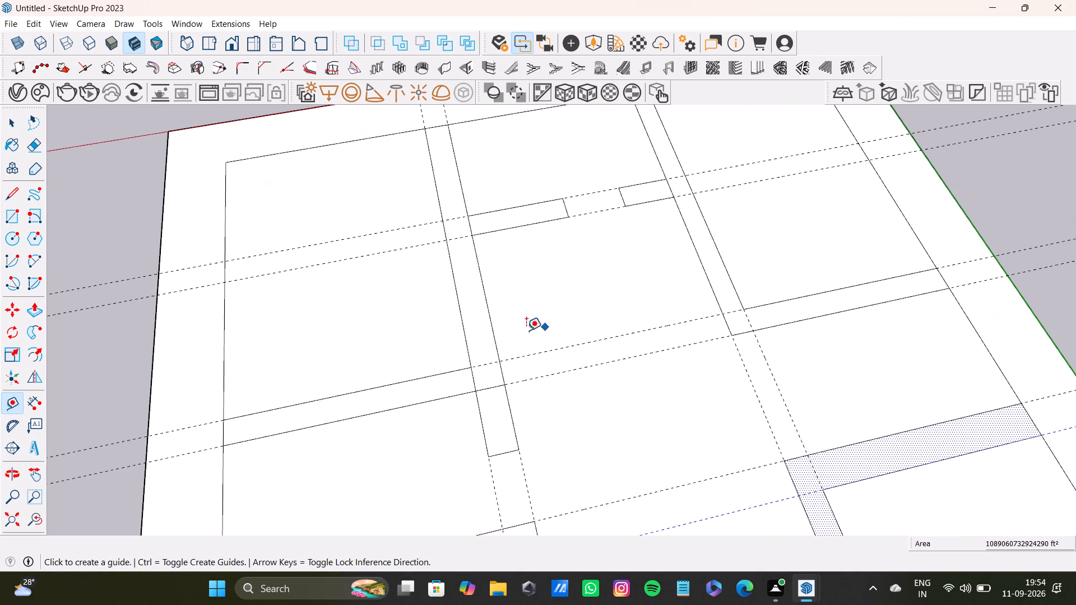
pyautogui.click(499, 351)
pyautogui.click(625, 304)
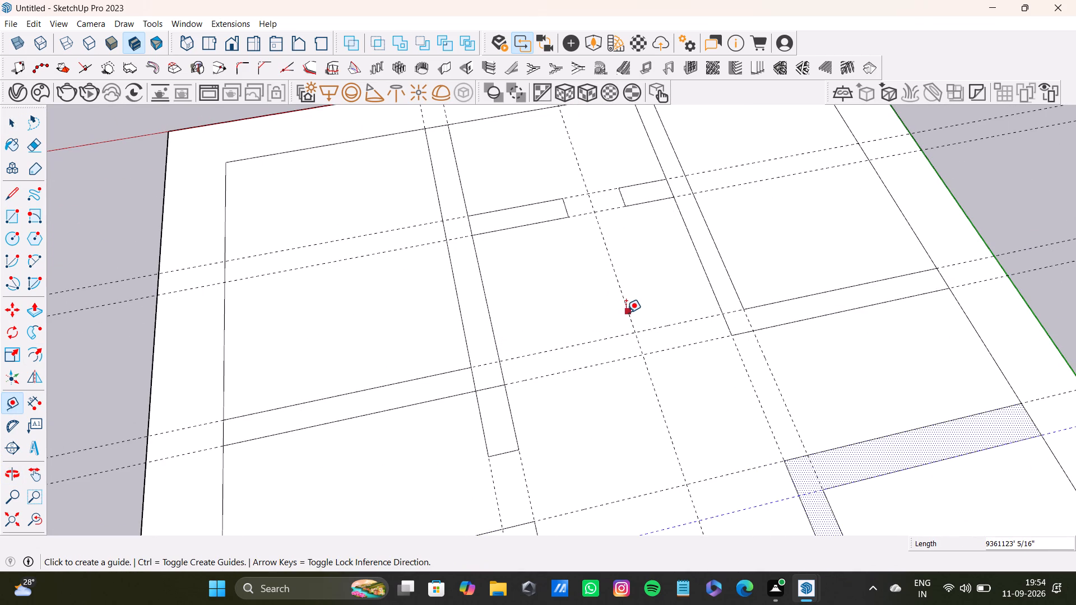
pyautogui.click(628, 313)
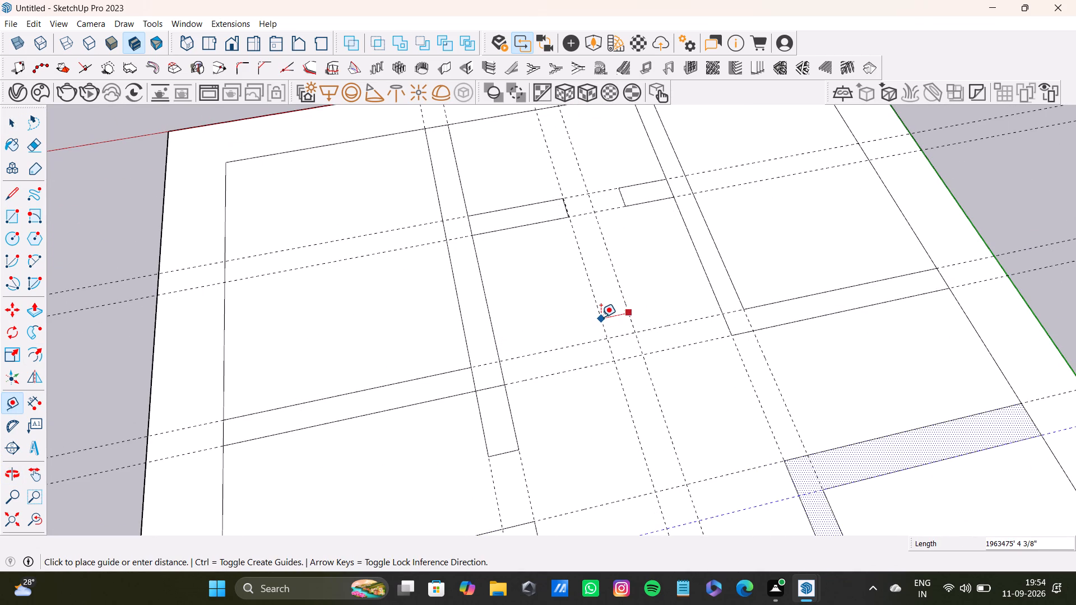
pyautogui.click(601, 317)
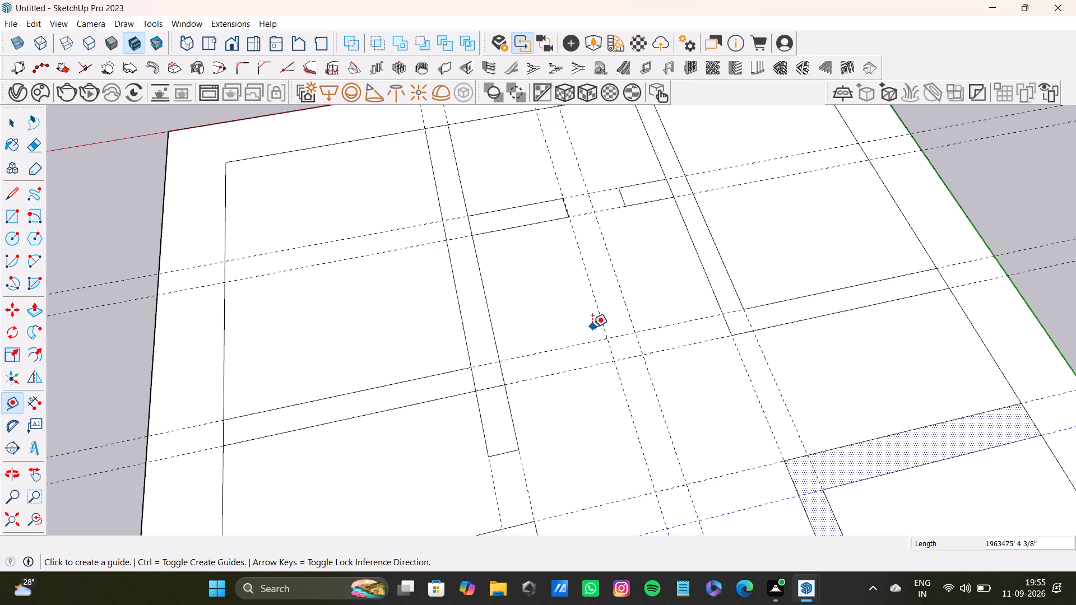
# Extrude the L-shaped wall around the far green-axis corner room upward to about 20425586'.
pyautogui.scroll(-11, 586, 395)
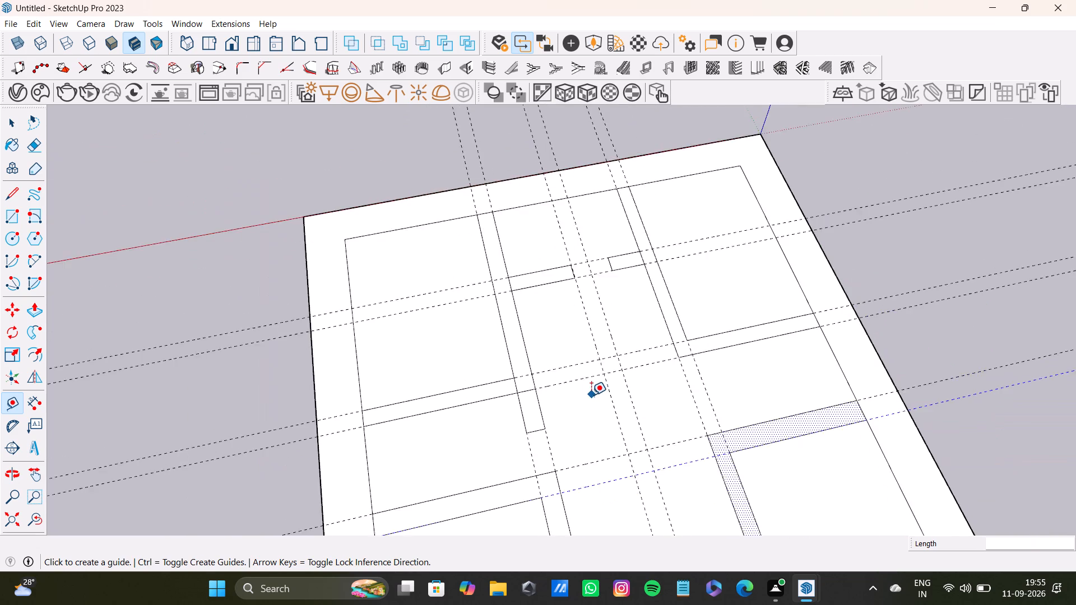
pyautogui.scroll(-2, 591, 395)
pyautogui.scroll(7, 707, 432)
pyautogui.scroll(-12, 702, 433)
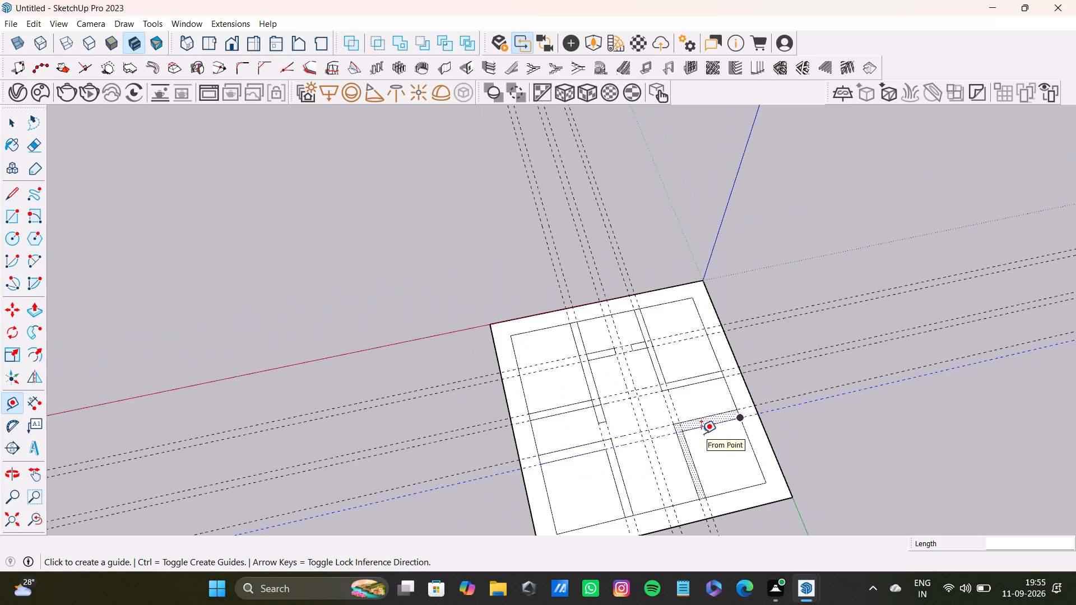
pyautogui.keyDown('shift'); pyautogui.moveTo(699, 432); pyautogui.dragTo(680, 352, button='middle'); pyautogui.keyUp('shift')
pyautogui.scroll(11, 679, 361)
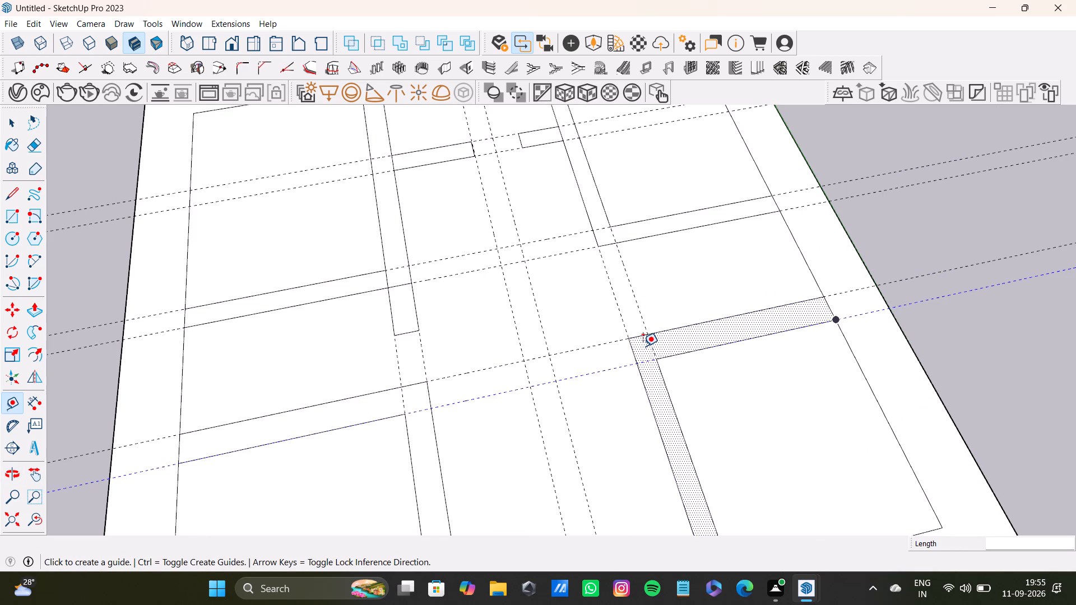
pyautogui.click(643, 346)
pyautogui.press('space')
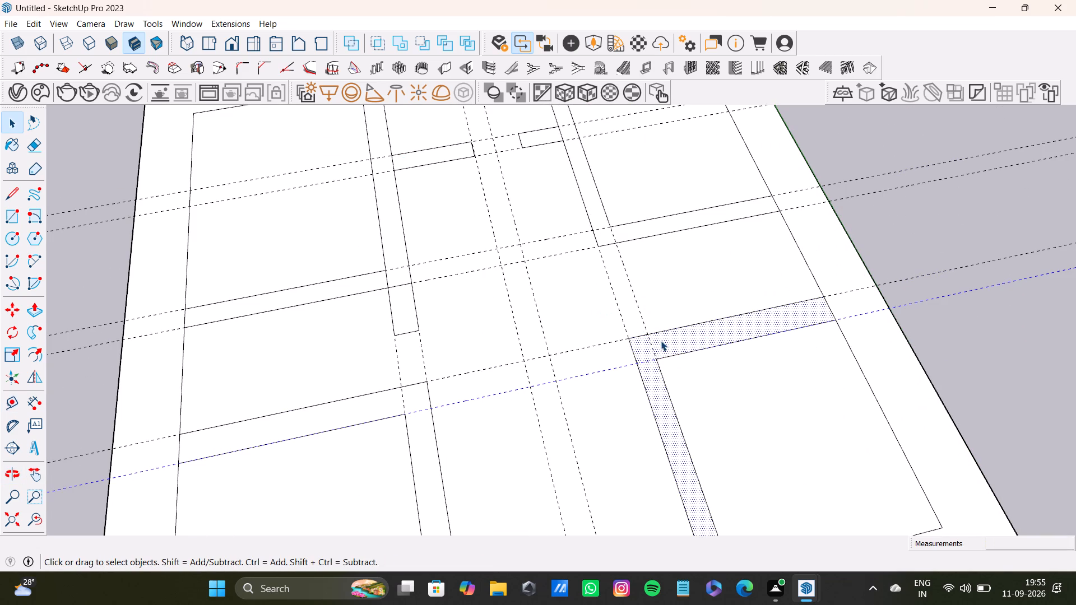
pyautogui.press('p')
pyautogui.moveTo(661, 341); pyautogui.dragTo(623, 228)
pyautogui.scroll(-8, 613, 276)
pyautogui.moveTo(632, 352); pyautogui.dragTo(649, 300, button='middle')
pyautogui.scroll(3, 633, 322)
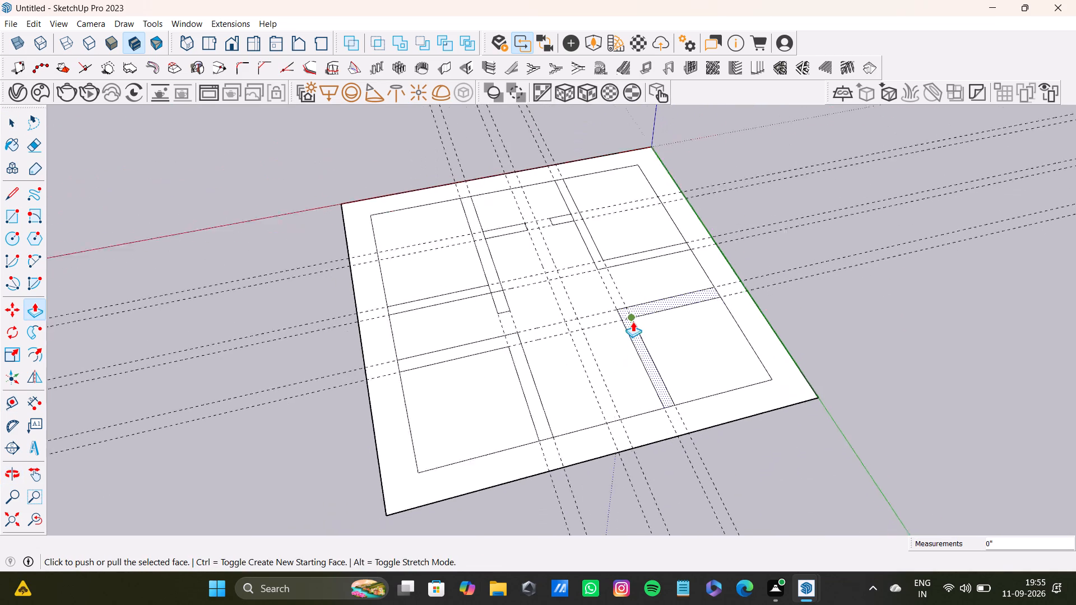
pyautogui.moveTo(632, 326); pyautogui.dragTo(630, 188)
# Extrude the outer border face upward to the same height as the L-shaped wall, about 20425586'.
pyautogui.moveTo(759, 357); pyautogui.dragTo(701, 363, button='middle')
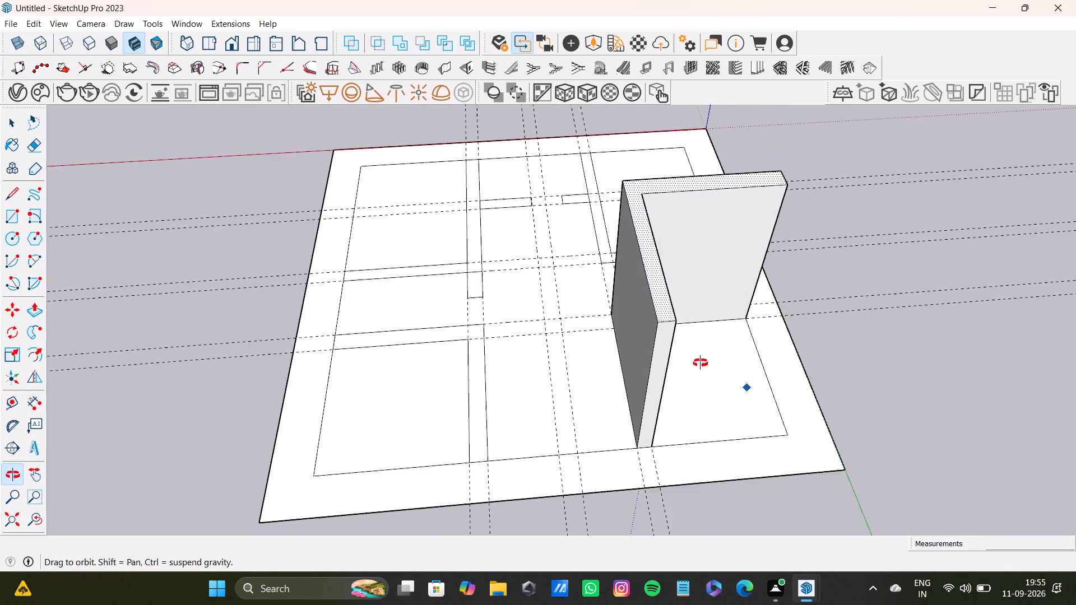
pyautogui.moveTo(701, 363); pyautogui.dragTo(701, 365, button='middle')
pyautogui.press('space')
pyautogui.click(804, 402)
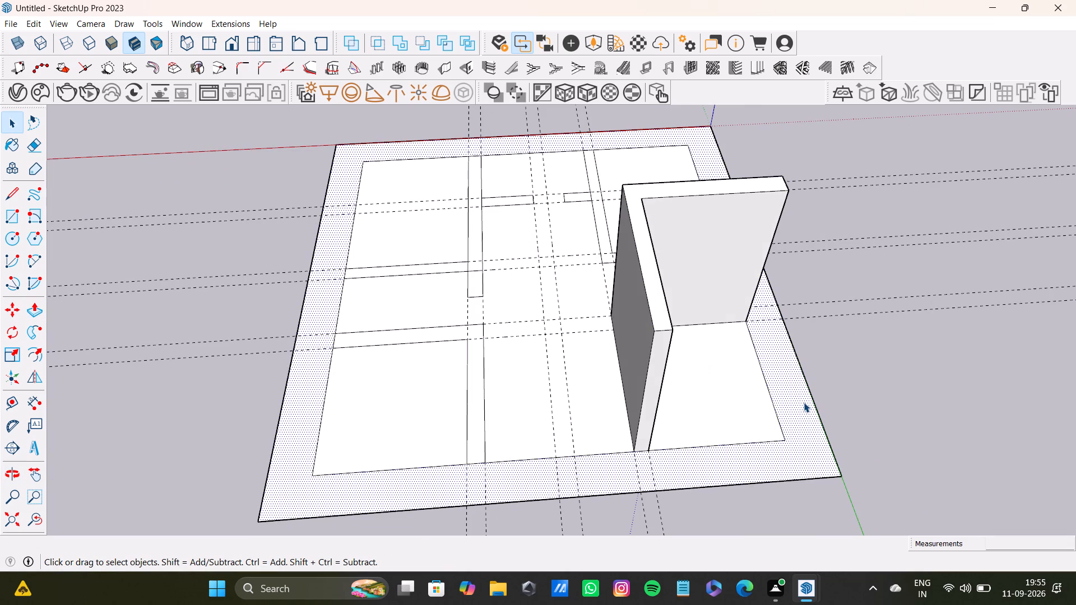
pyautogui.press('[')
pyautogui.moveTo(803, 402); pyautogui.dragTo(795, 359)
pyautogui.press('p')
pyautogui.moveTo(787, 395); pyautogui.dragTo(781, 381)
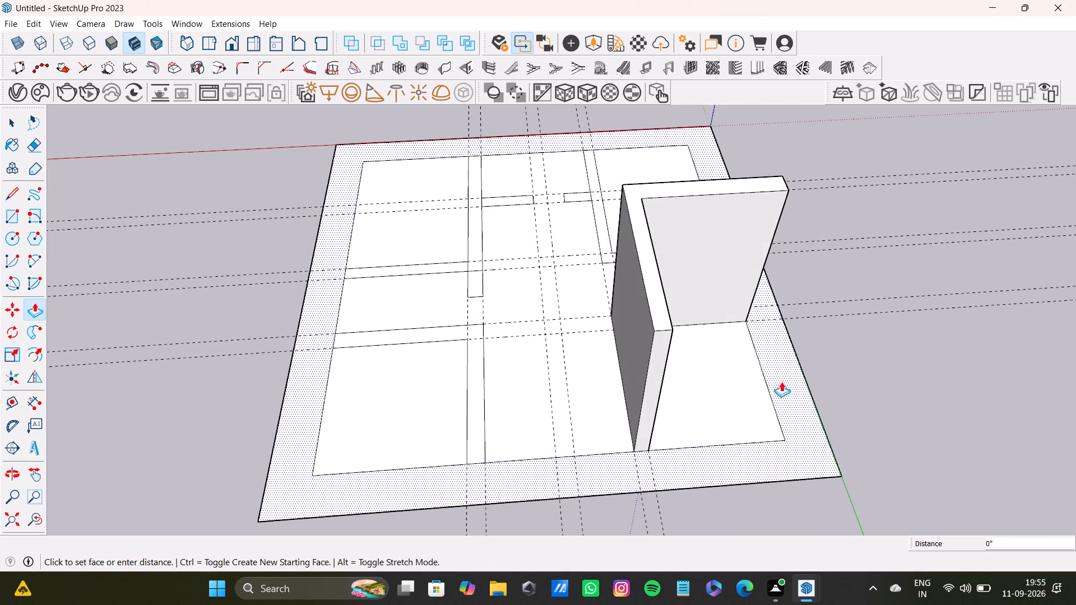
pyautogui.moveTo(781, 381); pyautogui.dragTo(650, 292)
# Extrude the L-shaped wall around the corner room diagonally opposite the origin to the outer walls' height, 20425586' 11".
pyautogui.scroll(-4, 626, 342)
pyautogui.moveTo(528, 362); pyautogui.dragTo(738, 444, button='middle')
pyautogui.scroll(2, 525, 401)
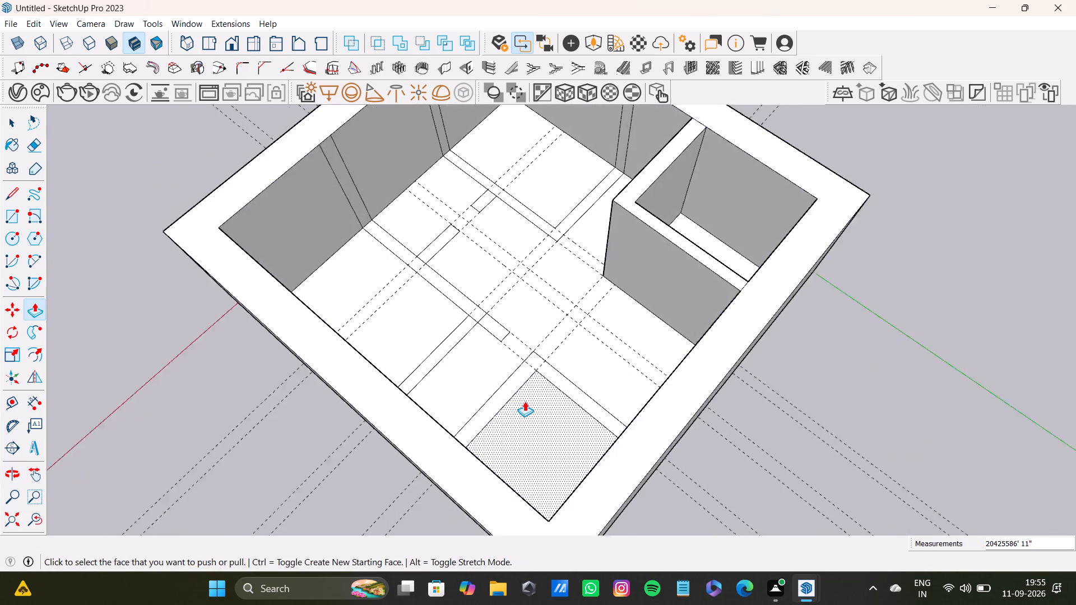
pyautogui.scroll(4, 525, 401)
pyautogui.moveTo(543, 353); pyautogui.dragTo(888, 142)
pyautogui.scroll(-3, 725, 260)
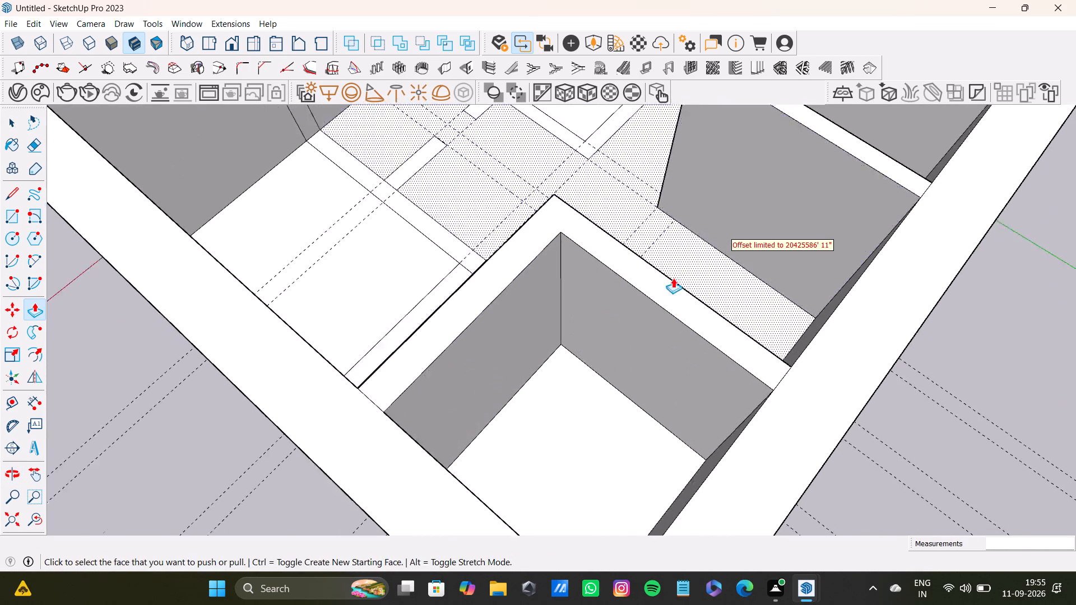
# Extrude the two walls enclosing the far red-axis corner room to the outer walls' height, 20425586' 11".
pyautogui.scroll(-1, 673, 278)
pyautogui.keyDown('shift'); pyautogui.moveTo(475, 304); pyautogui.dragTo(594, 340, button='middle'); pyautogui.keyUp('shift')
pyautogui.scroll(3, 590, 300)
pyautogui.moveTo(625, 275); pyautogui.dragTo(841, 302)
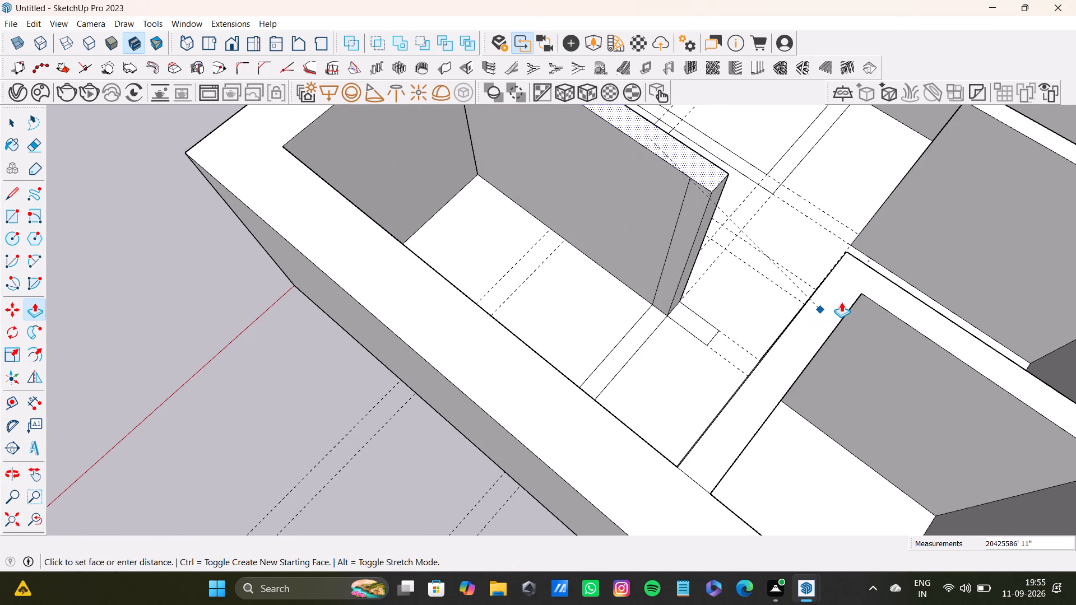
pyautogui.moveTo(841, 302); pyautogui.dragTo(843, 302)
pyautogui.moveTo(686, 322); pyautogui.dragTo(531, 322, button='middle')
pyautogui.moveTo(623, 369); pyautogui.dragTo(718, 241)
pyautogui.moveTo(703, 281); pyautogui.dragTo(453, 281, button='middle')
# Extrude the L-shaped wall around the origin corner room to the outer walls' height, 20425586' 11".
pyautogui.scroll(-7, 581, 247)
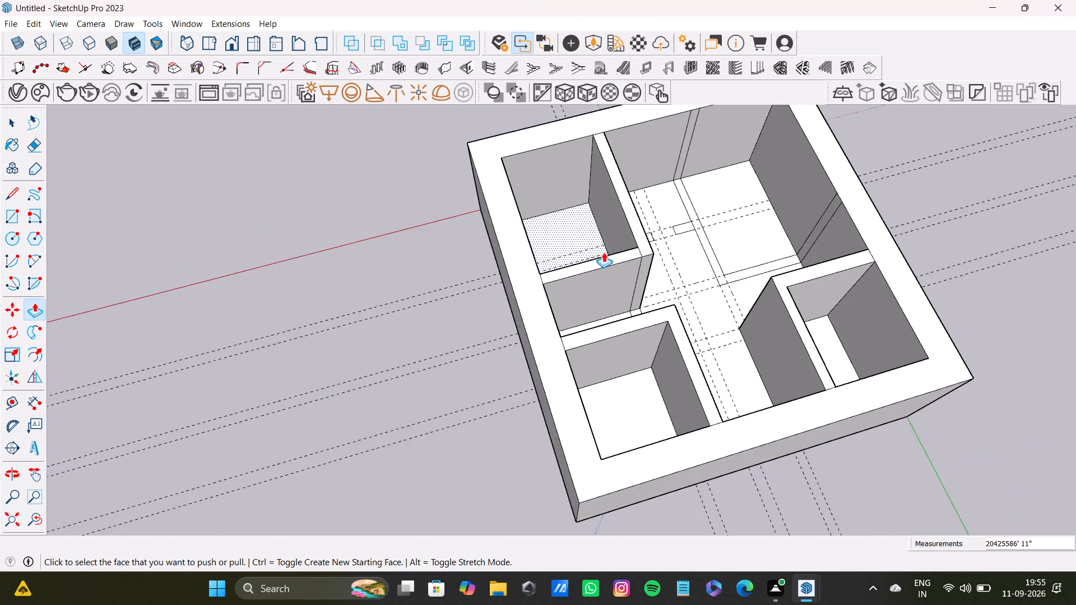
pyautogui.keyDown('shift'); pyautogui.moveTo(605, 234); pyautogui.dragTo(593, 321, button='middle'); pyautogui.keyUp('shift')
pyautogui.scroll(5, 678, 270)
pyautogui.moveTo(676, 288); pyautogui.dragTo(660, 137)
# Extrude both door-gap stubs between the red-axis corner room and the origin corner room to the full wall height.
pyautogui.scroll(-3, 657, 319)
pyautogui.moveTo(670, 322); pyautogui.dragTo(698, 309, button='middle')
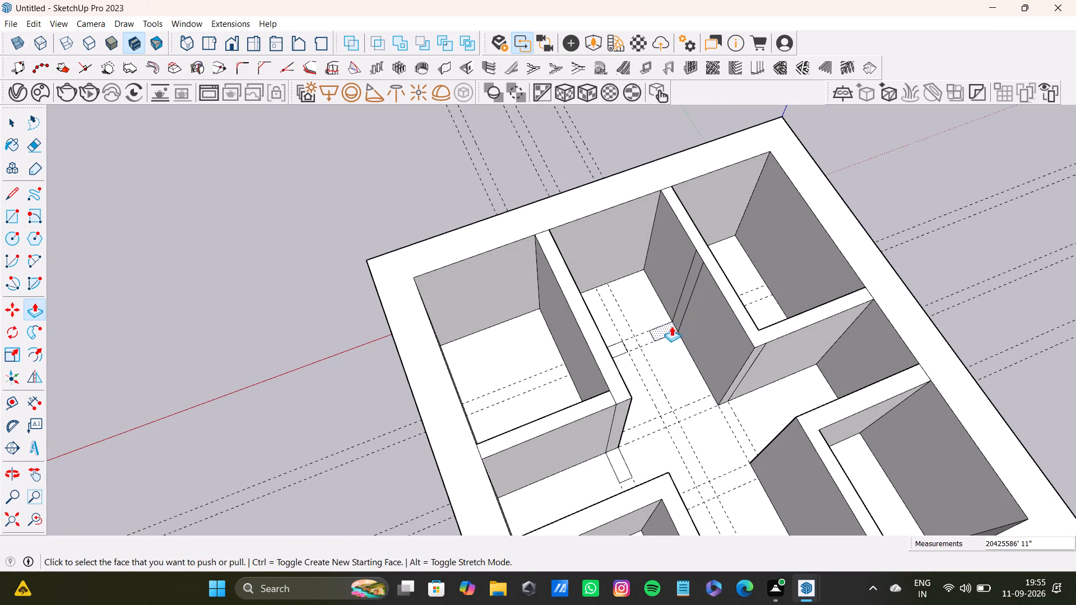
pyautogui.moveTo(671, 326); pyautogui.dragTo(707, 239)
pyautogui.moveTo(660, 337); pyautogui.dragTo(485, 334, button='middle')
pyautogui.scroll(2, 576, 348)
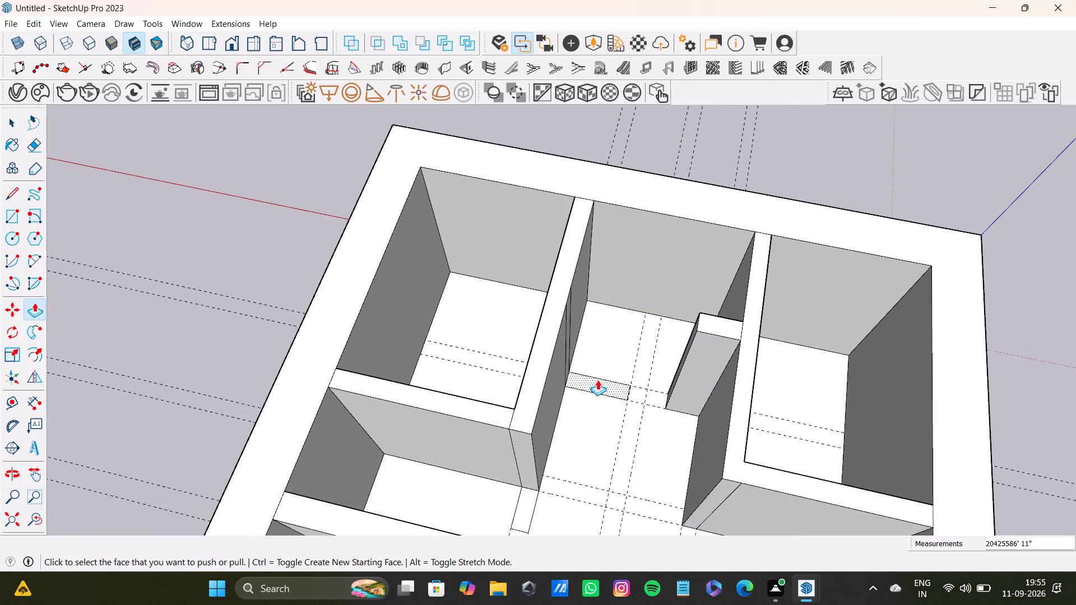
pyautogui.moveTo(597, 380); pyautogui.dragTo(545, 293)
# Extrude the short stub extending the red-axis corner room's wall into the central space to the full wall height.
pyautogui.scroll(-4, 544, 324)
pyautogui.keyDown('shift'); pyautogui.moveTo(543, 348); pyautogui.dragTo(556, 269, button='middle'); pyautogui.keyUp('shift')
pyautogui.scroll(3, 535, 387)
pyautogui.moveTo(549, 398); pyautogui.dragTo(543, 353)
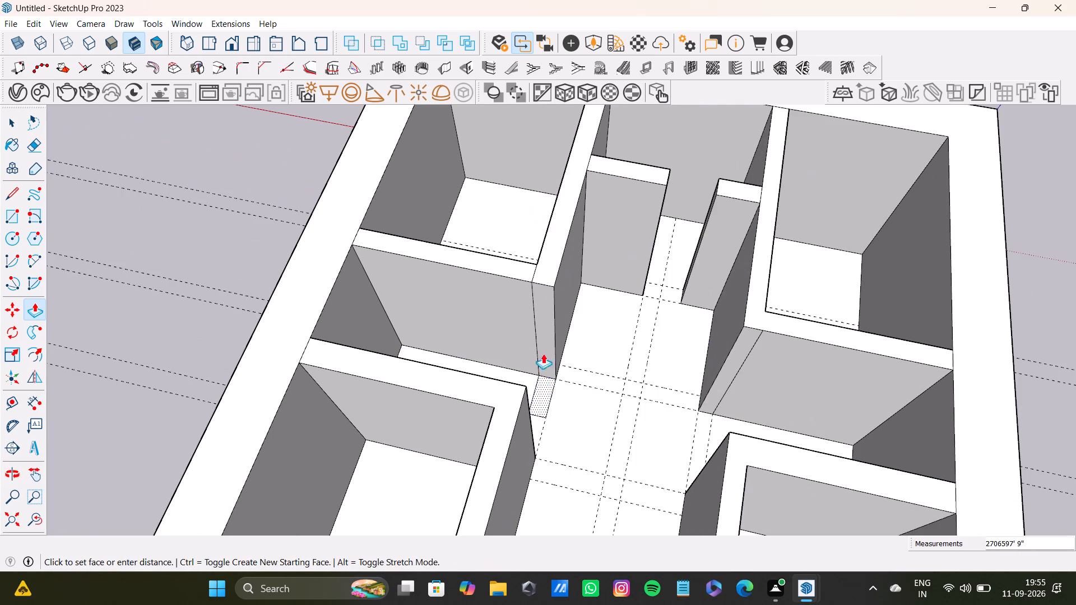
pyautogui.moveTo(543, 353); pyautogui.dragTo(541, 272)
# Delete the vertical seam line where the short stub meets the red-axis corner room's wall.
pyautogui.scroll(-8, 534, 328)
pyautogui.moveTo(518, 411); pyautogui.dragTo(894, 283, button='middle')
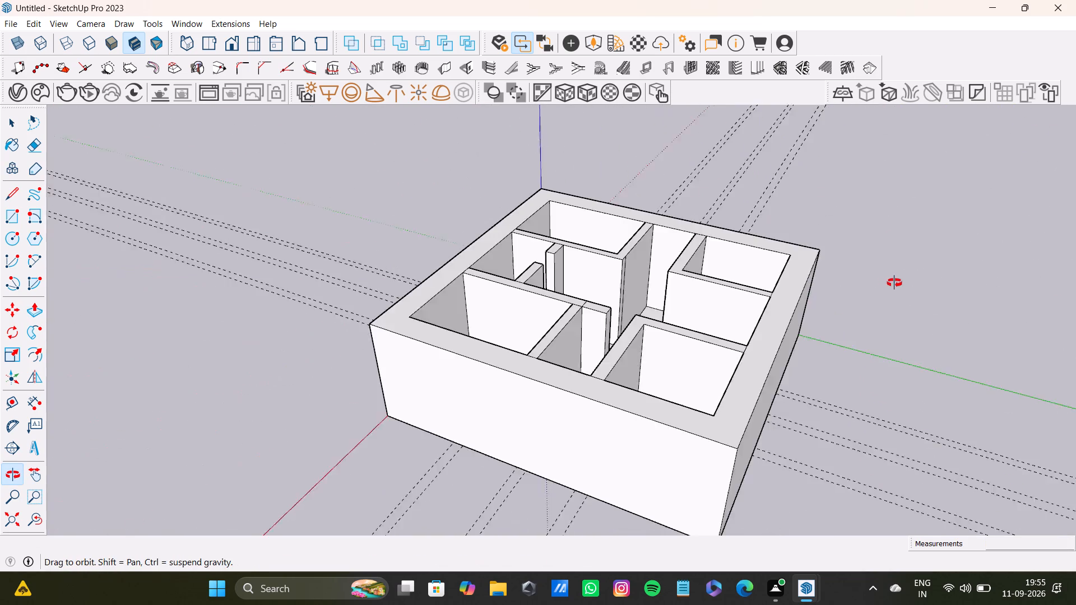
pyautogui.moveTo(894, 283); pyautogui.dragTo(916, 283, button='middle')
pyautogui.scroll(4, 725, 340)
pyautogui.moveTo(704, 278); pyautogui.dragTo(700, 484, button='middle')
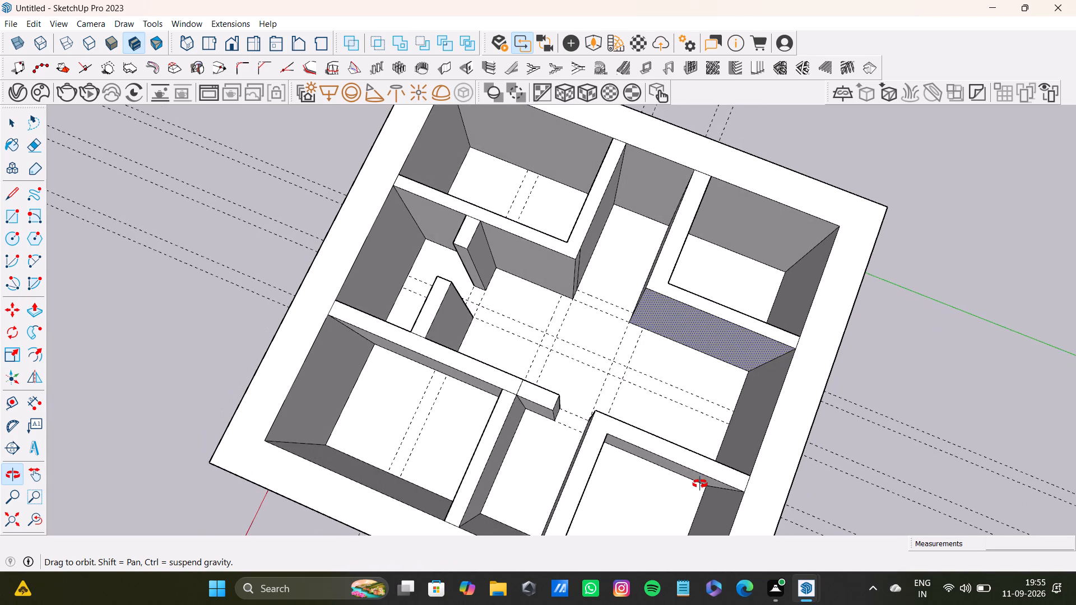
pyautogui.moveTo(700, 484); pyautogui.dragTo(145, 415, button='middle')
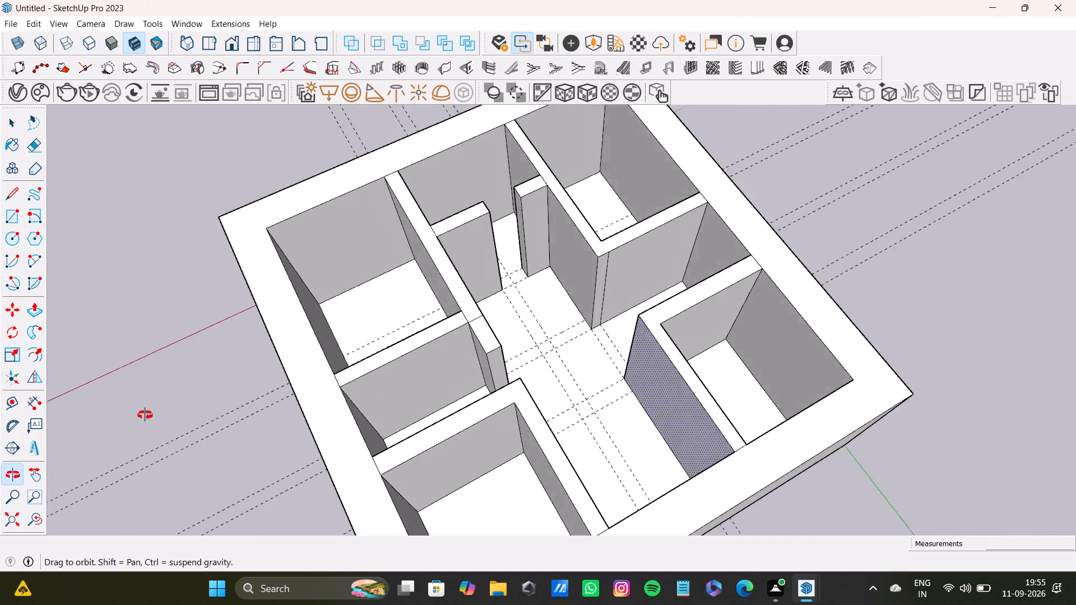
pyautogui.moveTo(145, 415); pyautogui.dragTo(127, 397, button='middle')
pyautogui.scroll(5, 519, 308)
pyautogui.moveTo(519, 289); pyautogui.dragTo(495, 290, button='middle')
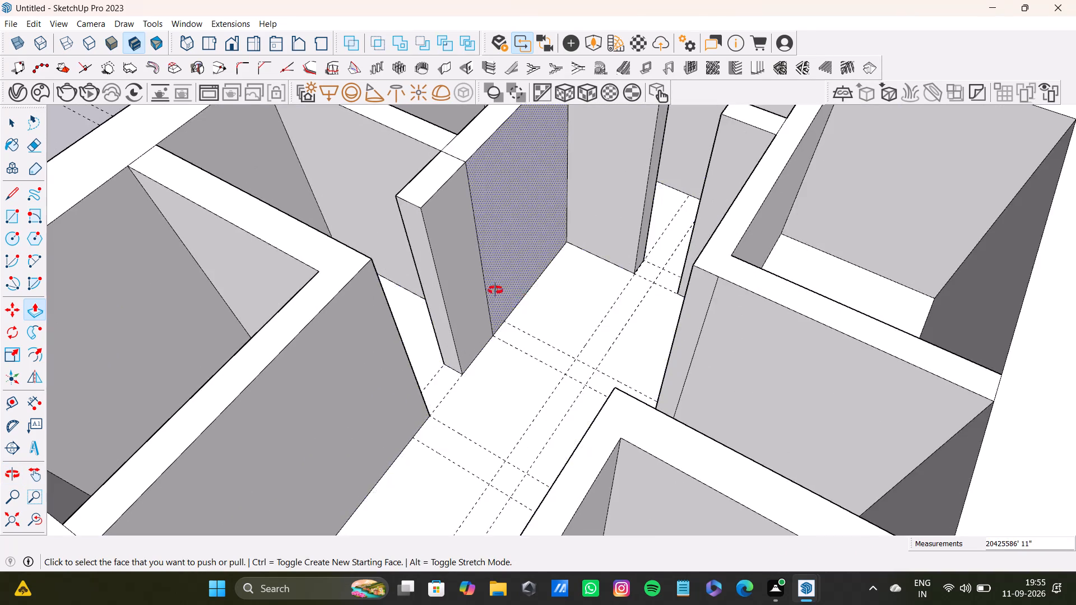
pyautogui.moveTo(495, 290); pyautogui.dragTo(408, 290, button='middle')
pyautogui.scroll(3, 446, 246)
pyautogui.press('space')
pyautogui.click(518, 271)
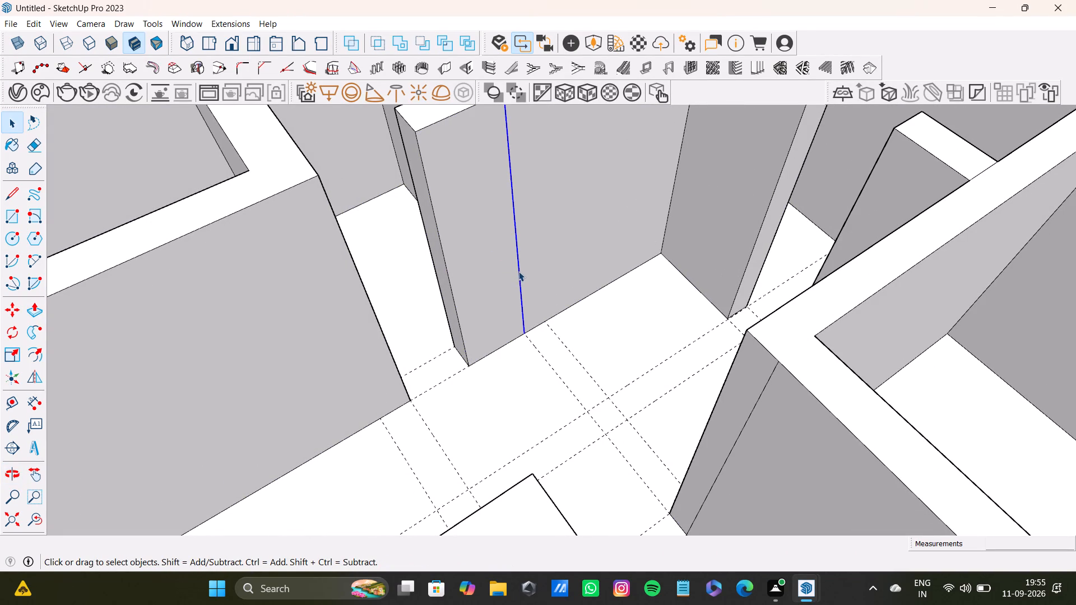
pyautogui.press('Delete')
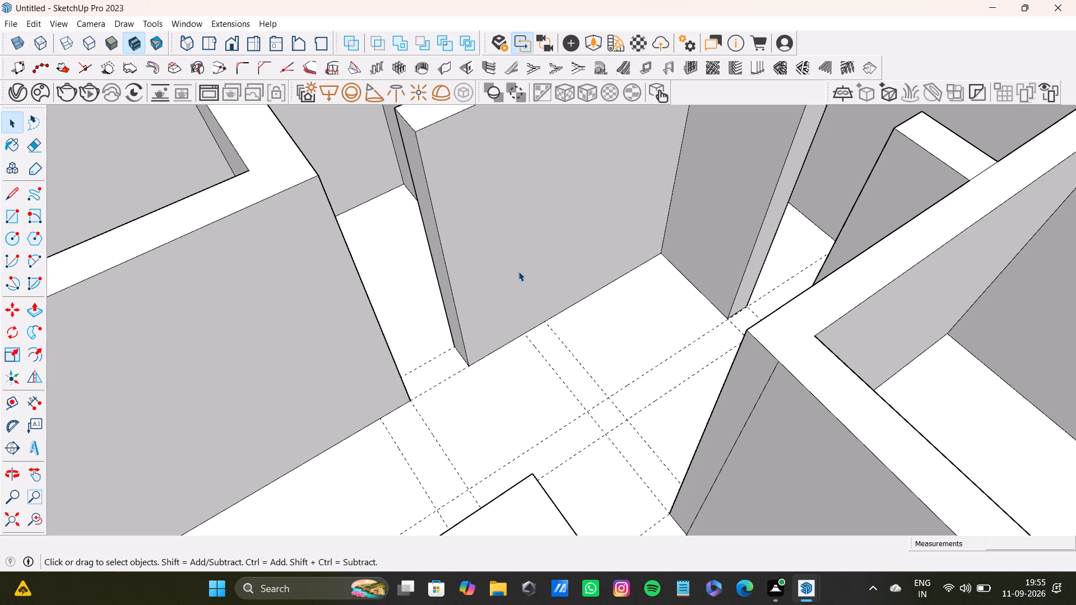
# Delete the vertical seam line beside the inner corner of the origin corner room's wall, on the face toward the green-axis corner room.
pyautogui.scroll(-4, 585, 225)
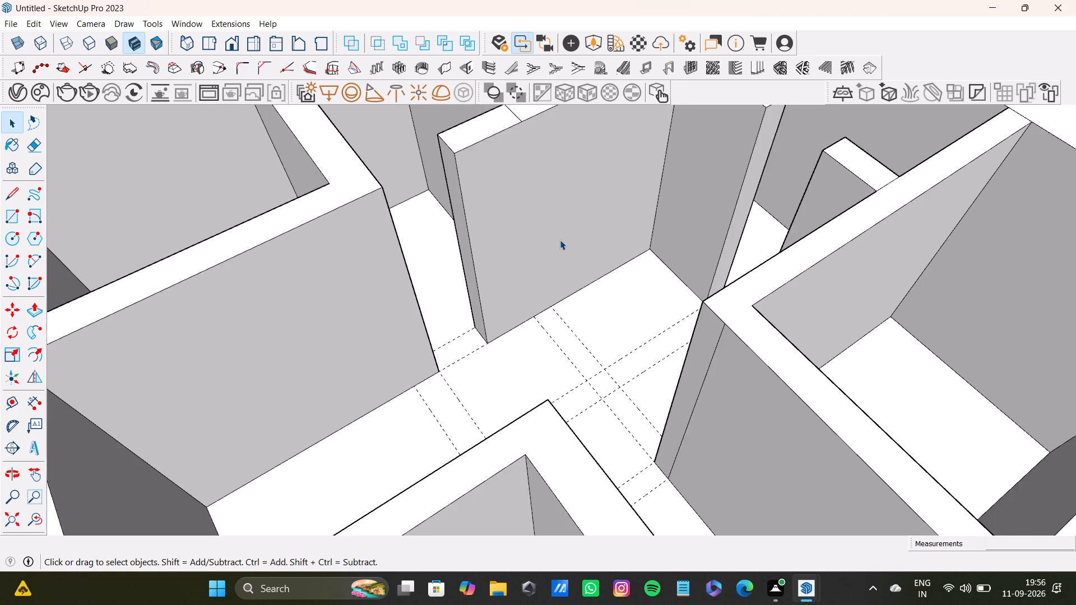
pyautogui.scroll(-7, 560, 240)
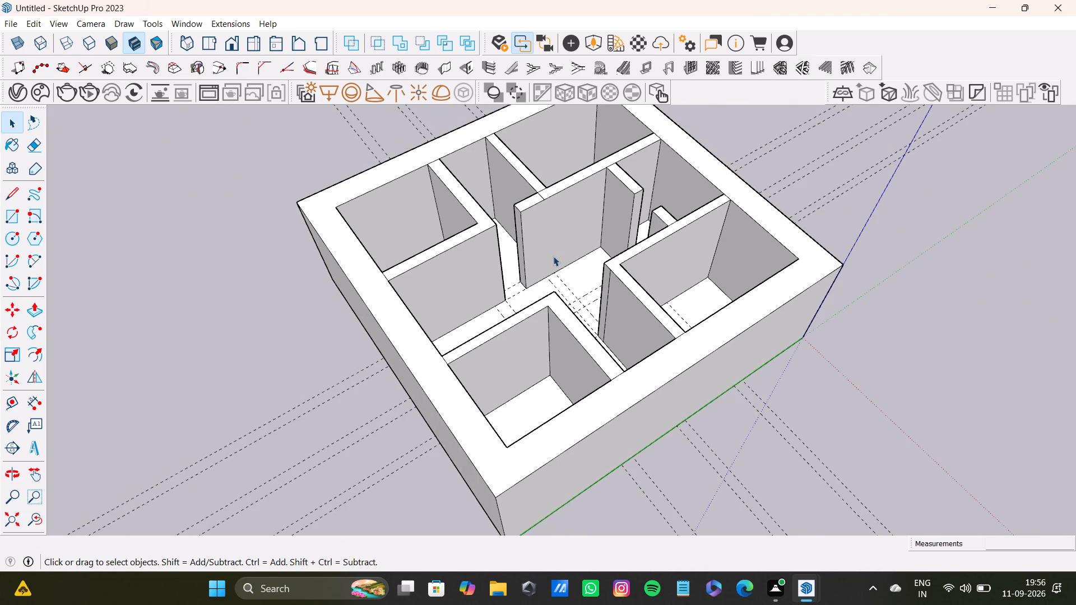
pyautogui.scroll(6, 604, 285)
pyautogui.click(614, 285)
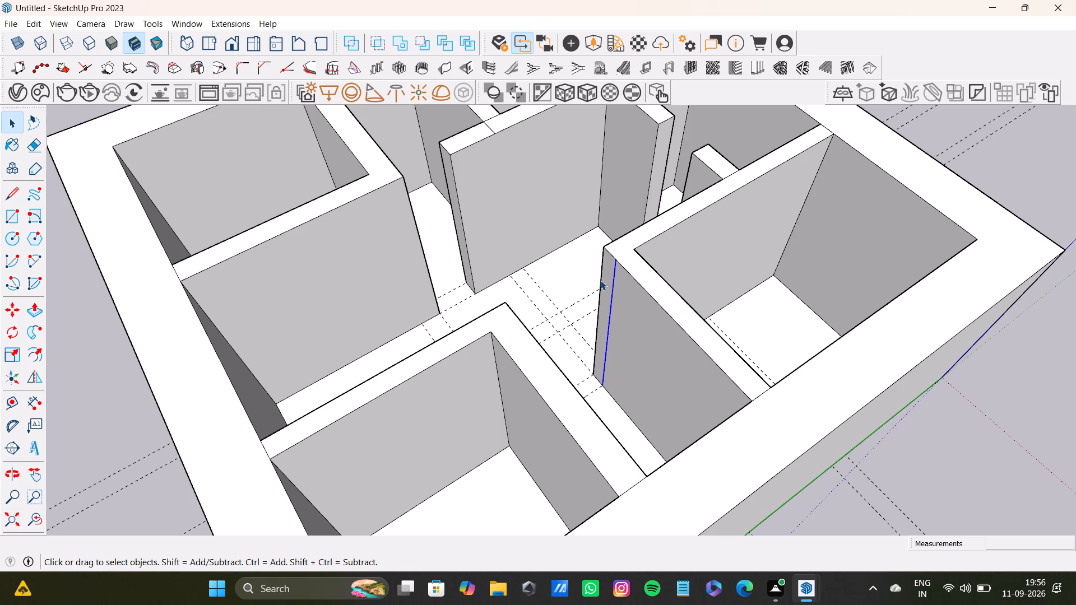
pyautogui.press('Delete')
# Shorten the door-gap stub on the red-axis corner room's wall by pushing its end face back about 1928614' 8".
pyautogui.scroll(-9, 544, 378)
pyautogui.moveTo(549, 375); pyautogui.dragTo(914, 500, button='middle')
pyautogui.scroll(10, 383, 253)
pyautogui.moveTo(664, 304); pyautogui.dragTo(387, 342, button='middle')
pyautogui.scroll(5, 520, 308)
pyautogui.moveTo(583, 278); pyautogui.dragTo(198, 204, button='middle')
pyautogui.scroll(2, 460, 214)
pyautogui.click(664, 236)
pyautogui.press('p')
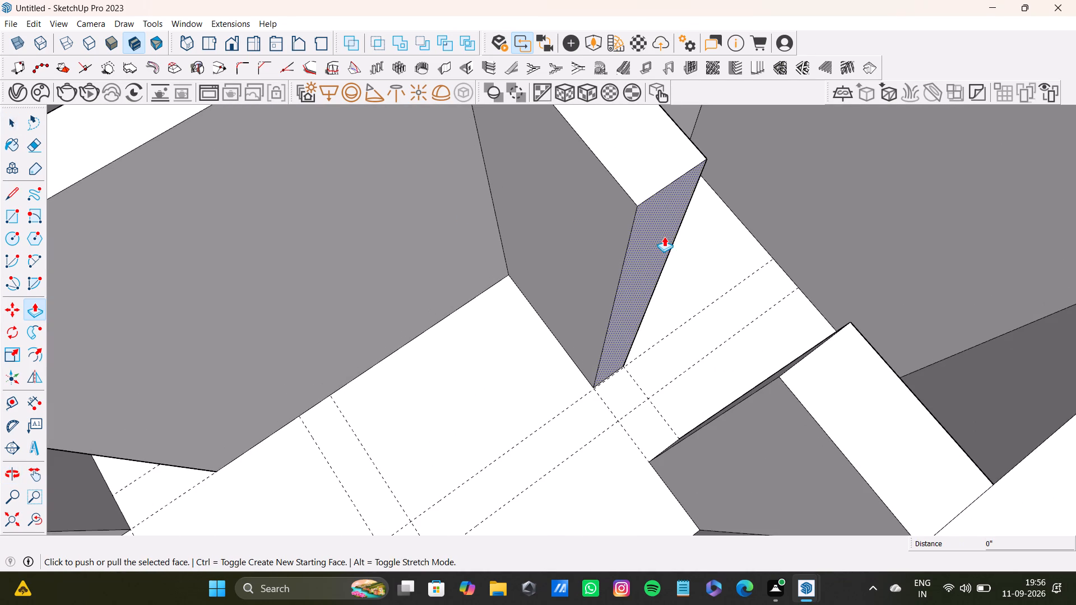
pyautogui.moveTo(664, 236); pyautogui.dragTo(631, 149)
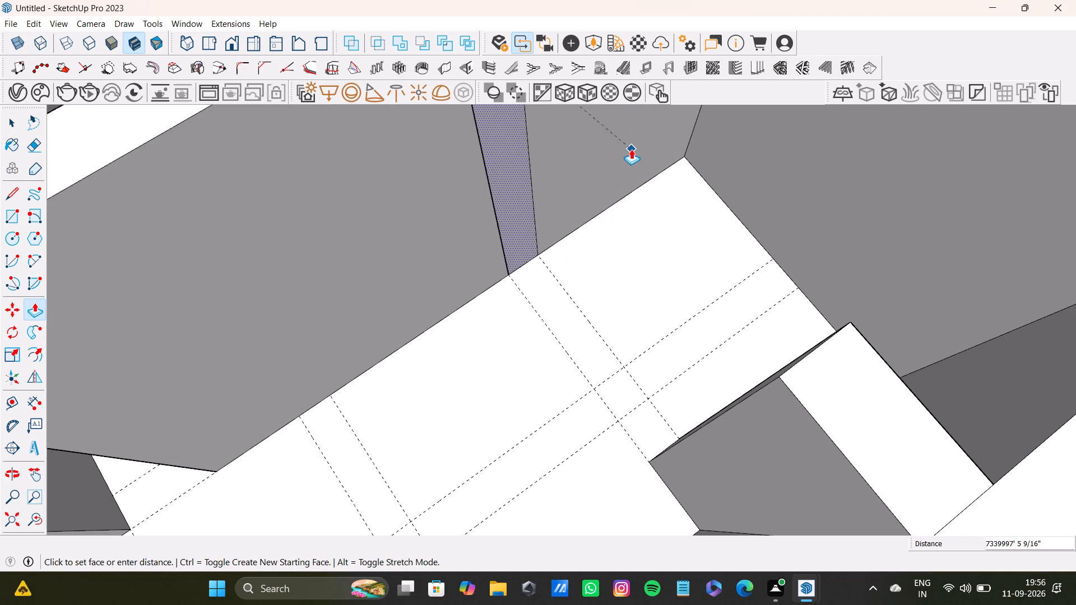
pyautogui.moveTo(631, 149); pyautogui.dragTo(529, 261)
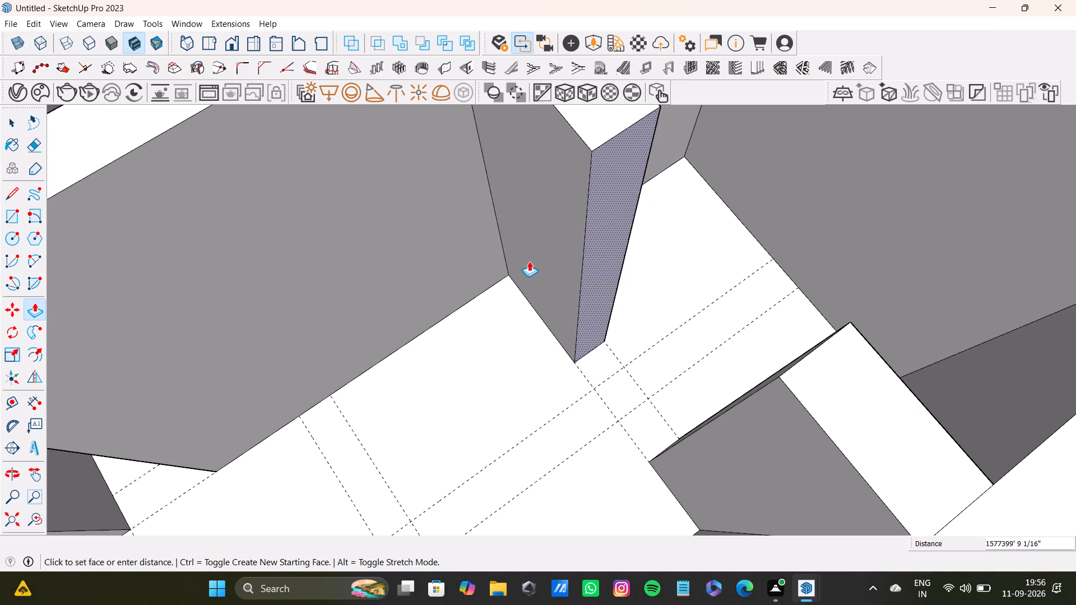
pyautogui.moveTo(529, 261); pyautogui.dragTo(513, 262)
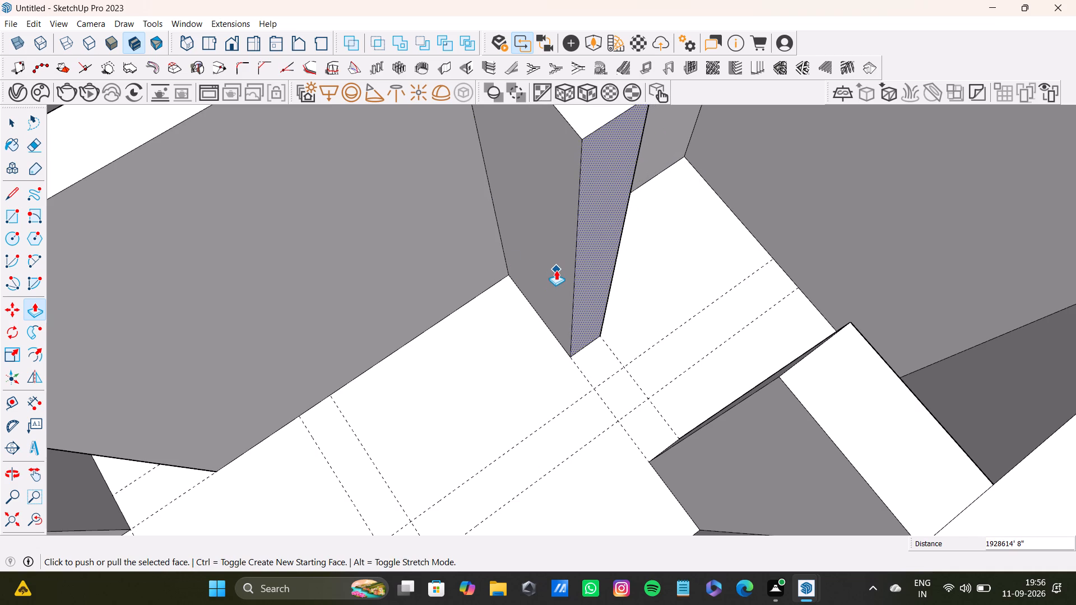
# Delete both top seam lines where the short stub and the adjoining partition meet the red-axis corner room's wall.
pyautogui.scroll(-11, 556, 276)
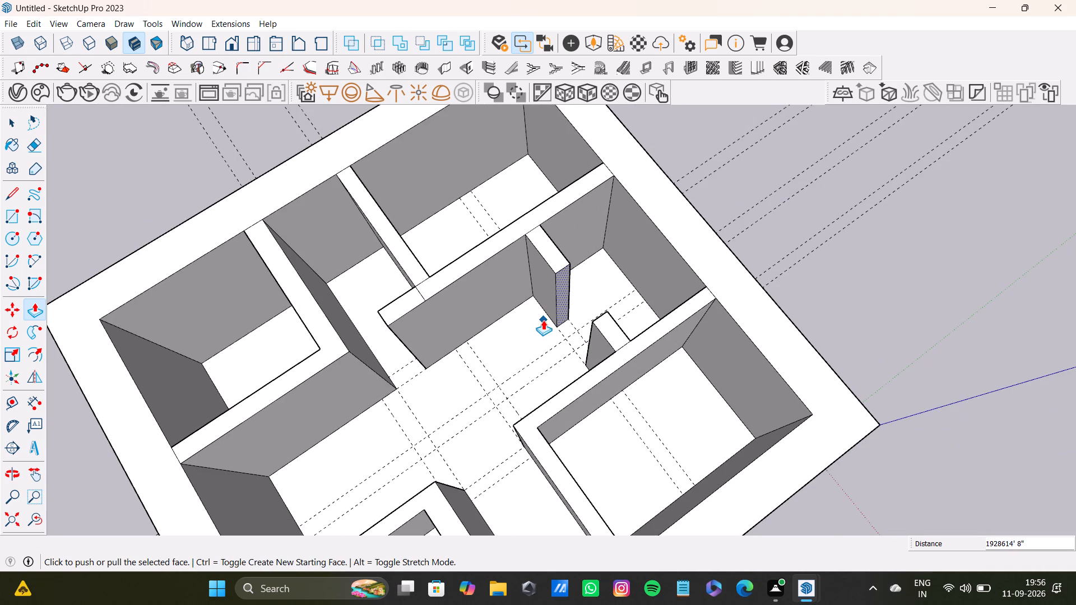
pyautogui.scroll(-6, 530, 316)
pyautogui.moveTo(531, 326); pyautogui.dragTo(616, 308, button='middle')
pyautogui.scroll(5, 458, 330)
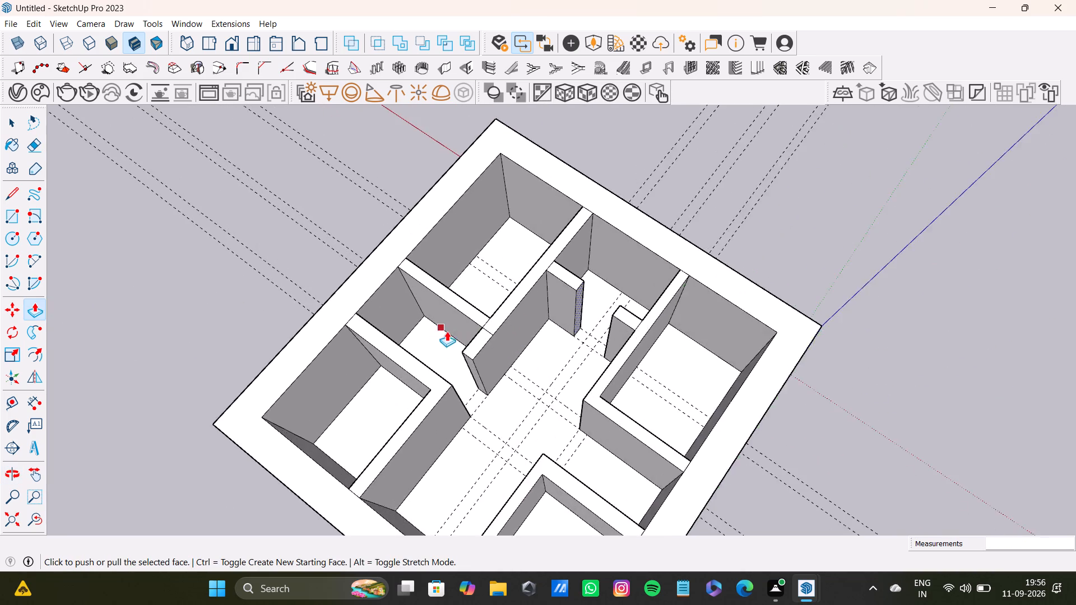
pyautogui.scroll(8, 447, 331)
pyautogui.press('space')
pyautogui.scroll(4, 520, 371)
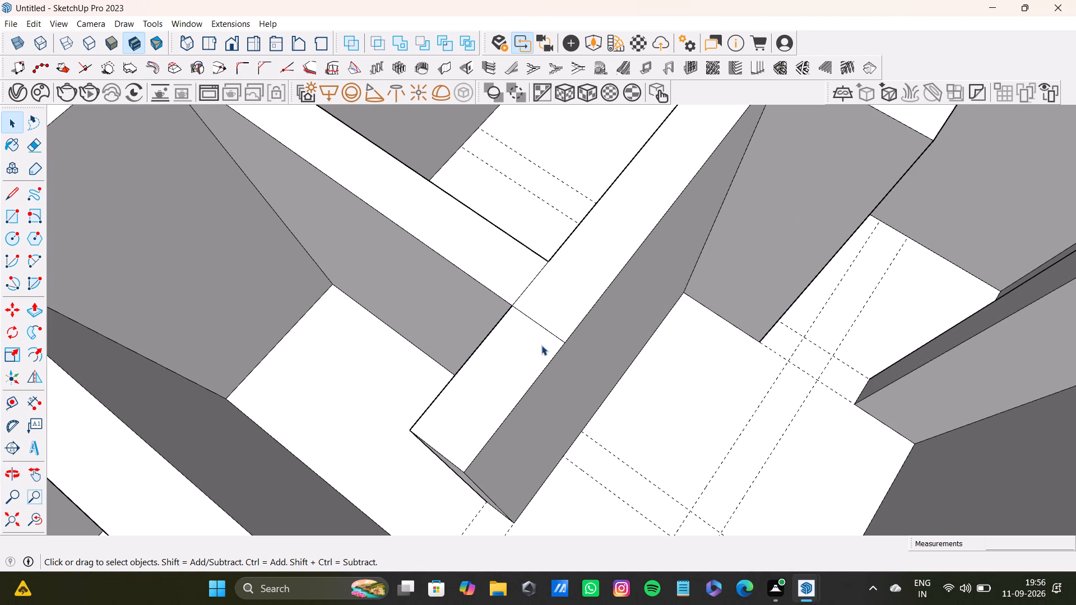
pyautogui.click(553, 332)
pyautogui.press('Delete')
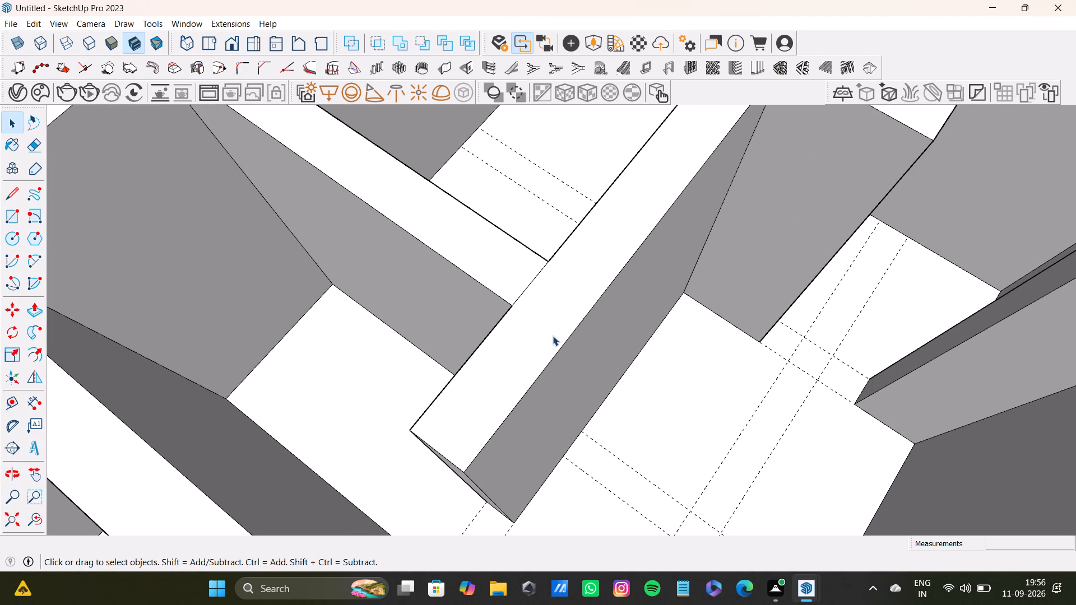
pyautogui.scroll(-4, 553, 336)
pyautogui.scroll(1, 520, 272)
pyautogui.click(534, 305)
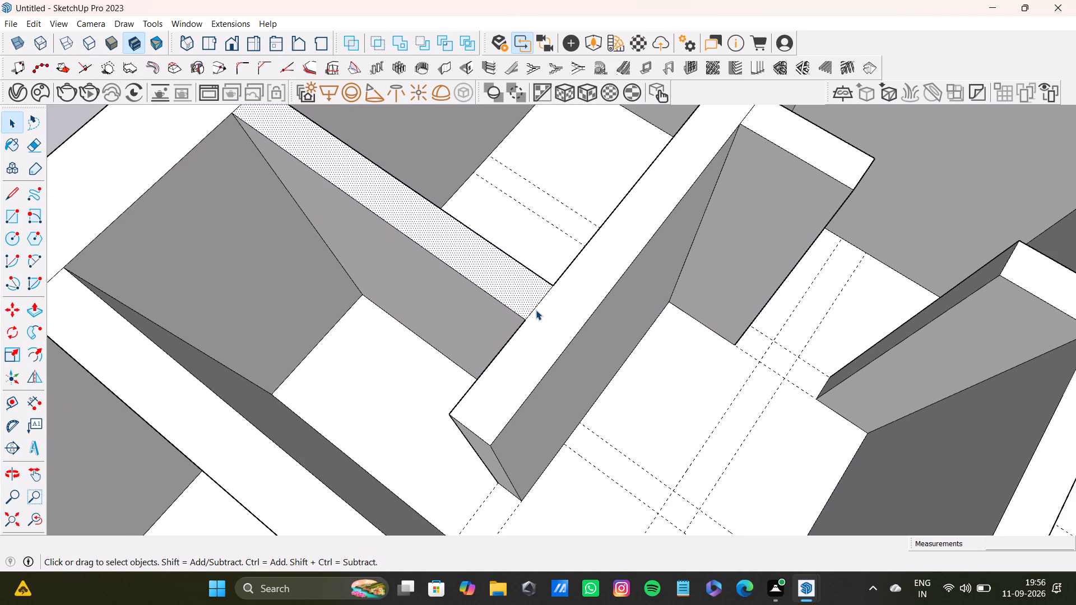
pyautogui.click(536, 310)
pyautogui.press('Delete')
# Shorten the stub extending the red-axis corner room's wall into the central space by pushing its end face back toward the partition.
pyautogui.scroll(-6, 535, 309)
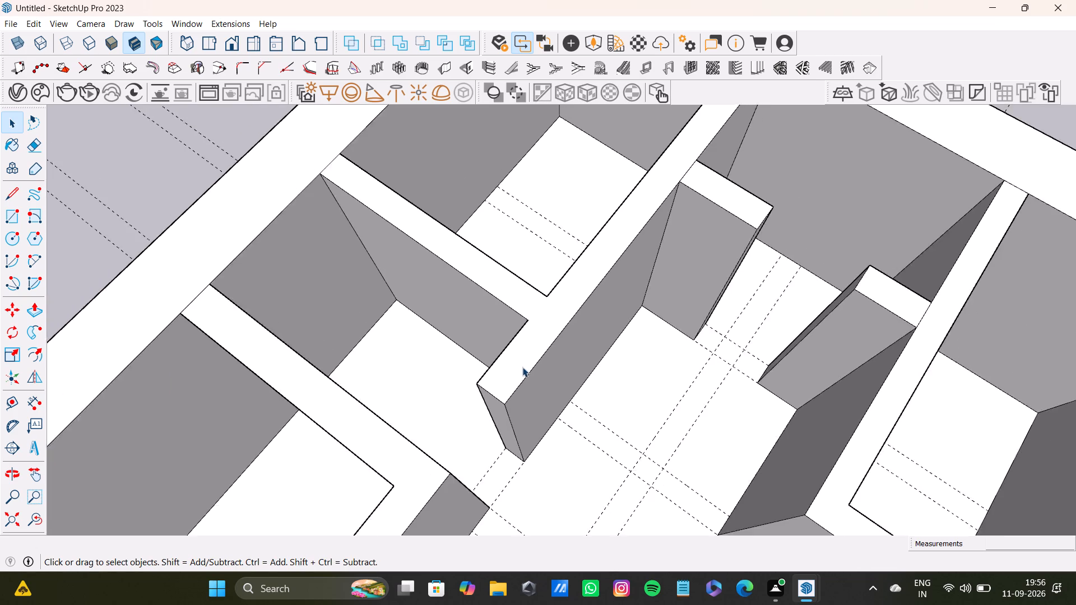
pyautogui.scroll(-6, 522, 367)
pyautogui.moveTo(519, 361); pyautogui.dragTo(489, 356, button='middle')
pyautogui.scroll(-1, 489, 357)
pyautogui.keyDown('shift'); pyautogui.scroll(1, 489, 362); pyautogui.keyUp('shift')
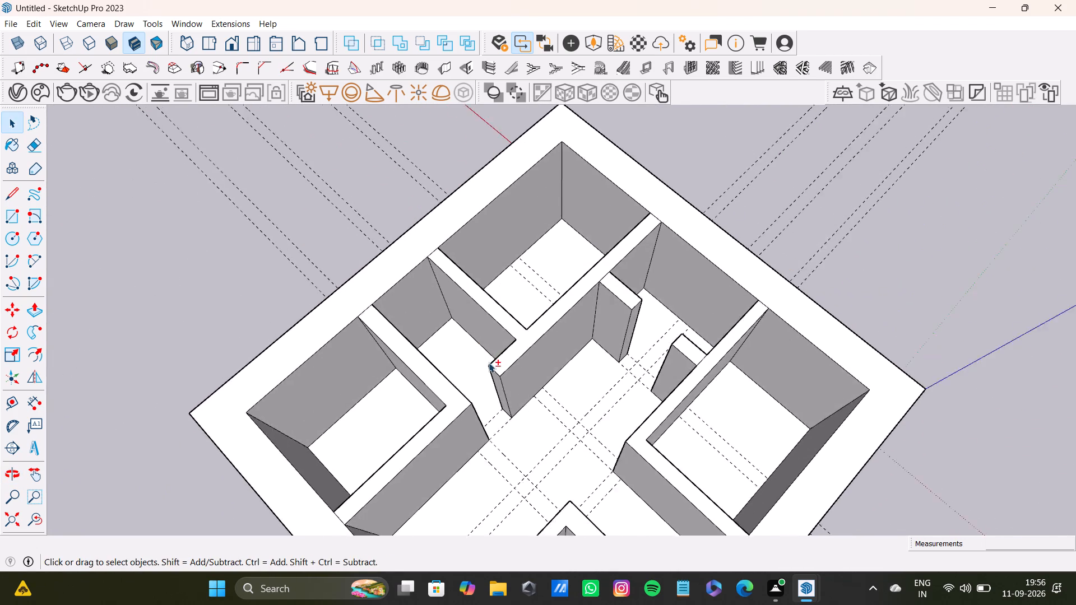
pyautogui.keyDown('shift'); pyautogui.scroll(5, 489, 362); pyautogui.keyUp('shift')
pyautogui.moveTo(504, 394); pyautogui.dragTo(545, 349, button='middle')
pyautogui.press('space')
pyautogui.click(517, 371)
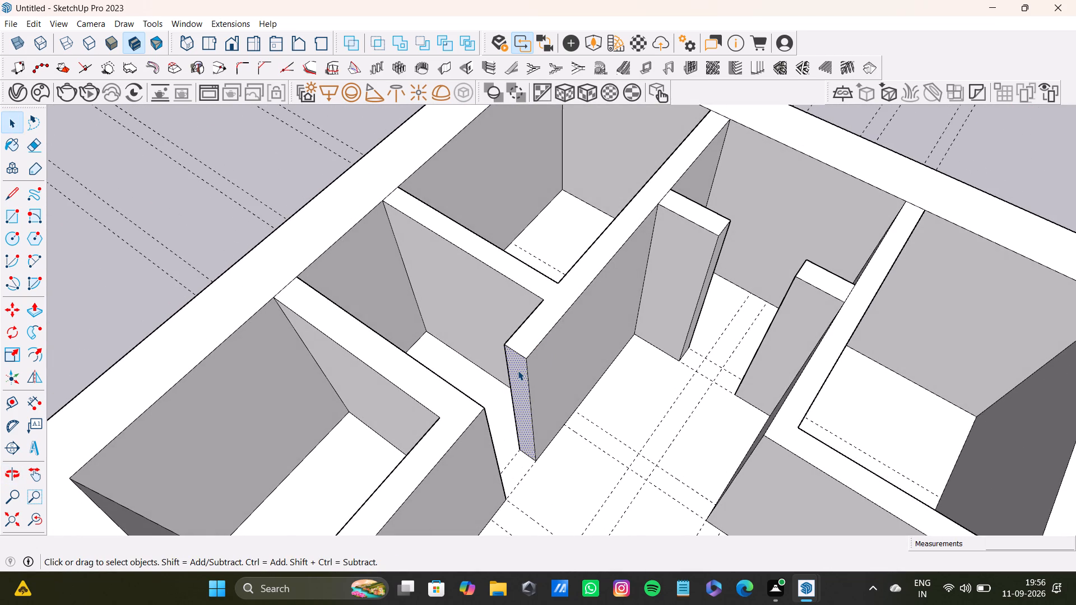
pyautogui.press('p')
pyautogui.moveTo(518, 370); pyautogui.dragTo(542, 337)
pyautogui.press('space')
# Delete the top seam lines where the two door-gap stubs join the red-axis and origin corner rooms' walls.
pyautogui.scroll(-7, 542, 341)
pyautogui.keyDown('shift'); pyautogui.moveTo(551, 350); pyautogui.dragTo(546, 354, button='middle'); pyautogui.keyUp('shift')
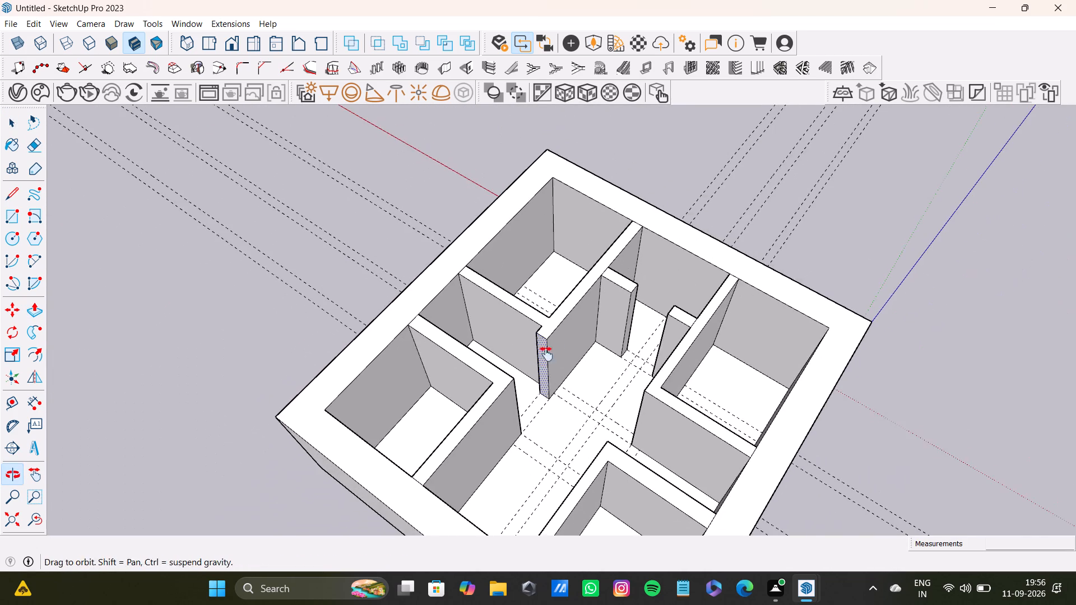
pyautogui.keyDown('shift'); pyautogui.moveTo(546, 354); pyautogui.dragTo(508, 403, button='middle'); pyautogui.keyUp('shift')
pyautogui.scroll(11, 590, 338)
pyautogui.click(500, 305)
pyautogui.click(502, 310)
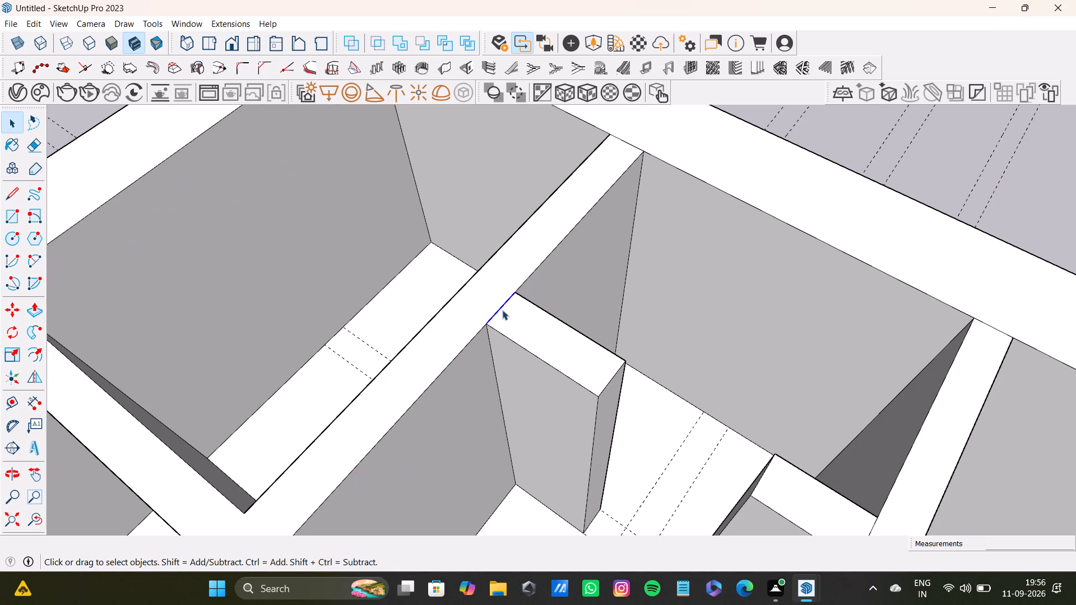
pyautogui.press('Delete')
pyautogui.scroll(-5, 507, 302)
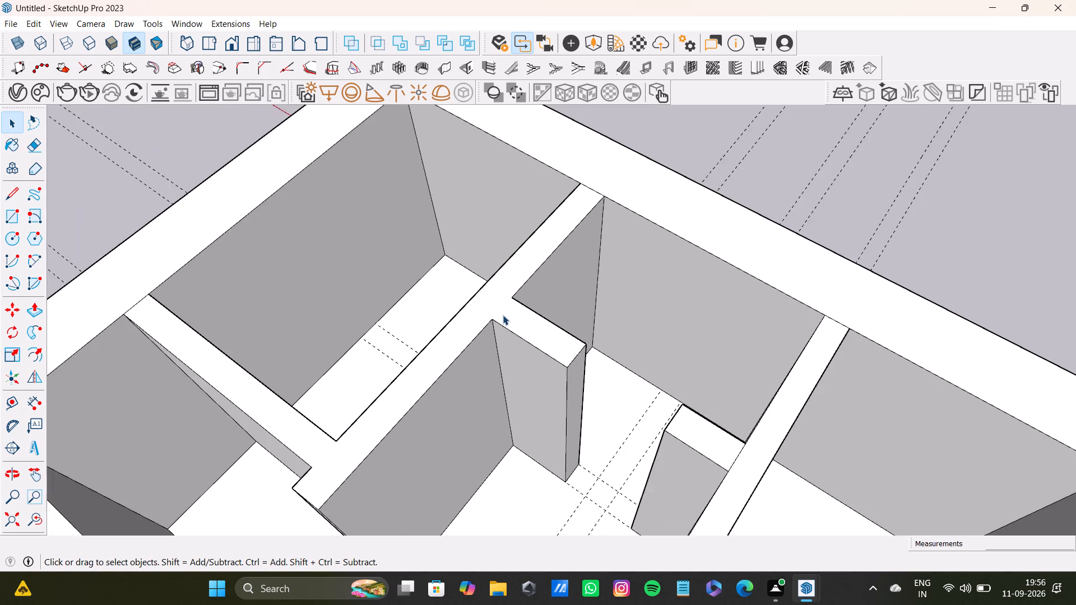
pyautogui.scroll(-2, 503, 315)
pyautogui.keyDown('shift'); pyautogui.scroll(8, 672, 394); pyautogui.keyUp('shift')
pyautogui.keyDown('shift'); pyautogui.click(671, 434); pyautogui.keyUp('shift')
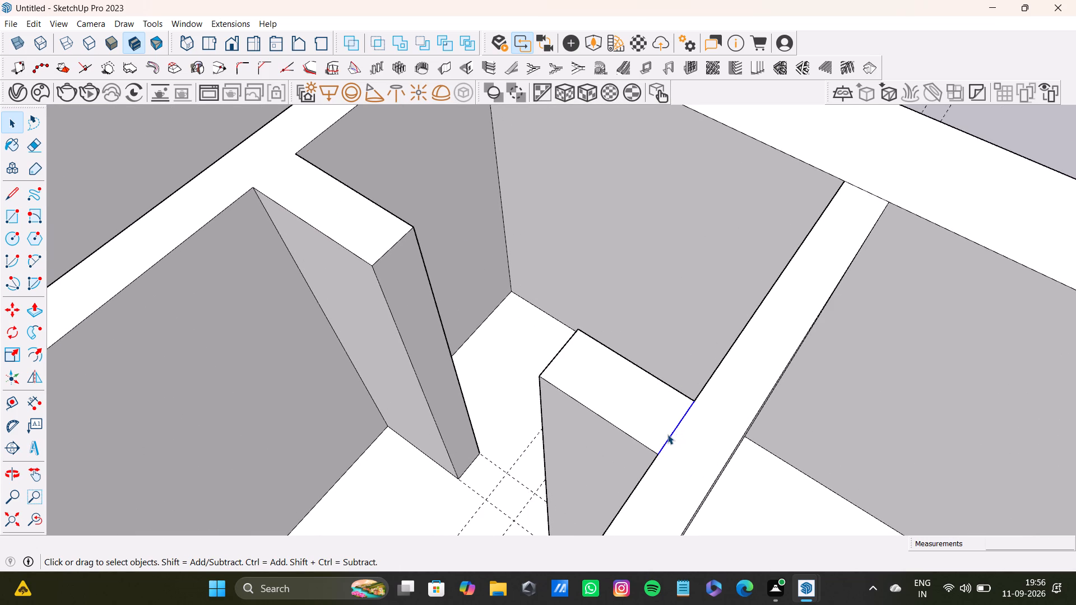
pyautogui.press('Delete')
# Push the end face of the red-axis corner room's door-gap stub further back toward its wall to widen the opening.
pyautogui.scroll(-8, 667, 433)
pyautogui.click(522, 346)
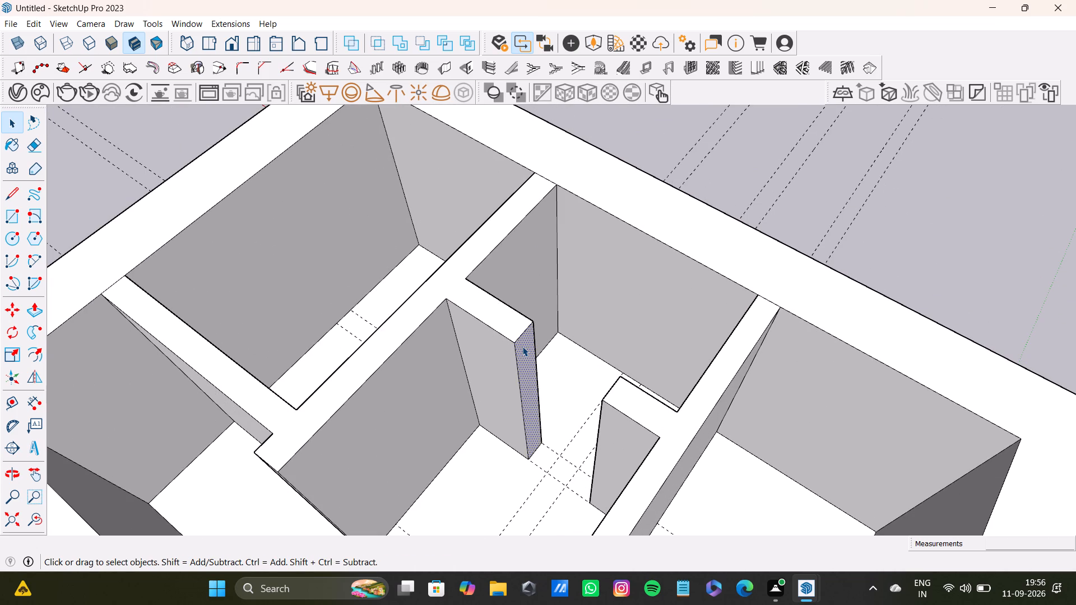
pyautogui.press('p')
pyautogui.moveTo(522, 346); pyautogui.dragTo(484, 298)
pyautogui.press('space')
# Place a vertical guide about 2212838' from the inner corner edge of the room opposite the origin, on its face toward the green-axis room.
pyautogui.scroll(-8, 476, 452)
pyautogui.moveTo(481, 454); pyautogui.dragTo(690, 336, button='middle')
pyautogui.scroll(3, 610, 380)
pyautogui.moveTo(643, 403); pyautogui.dragTo(602, 423, button='middle')
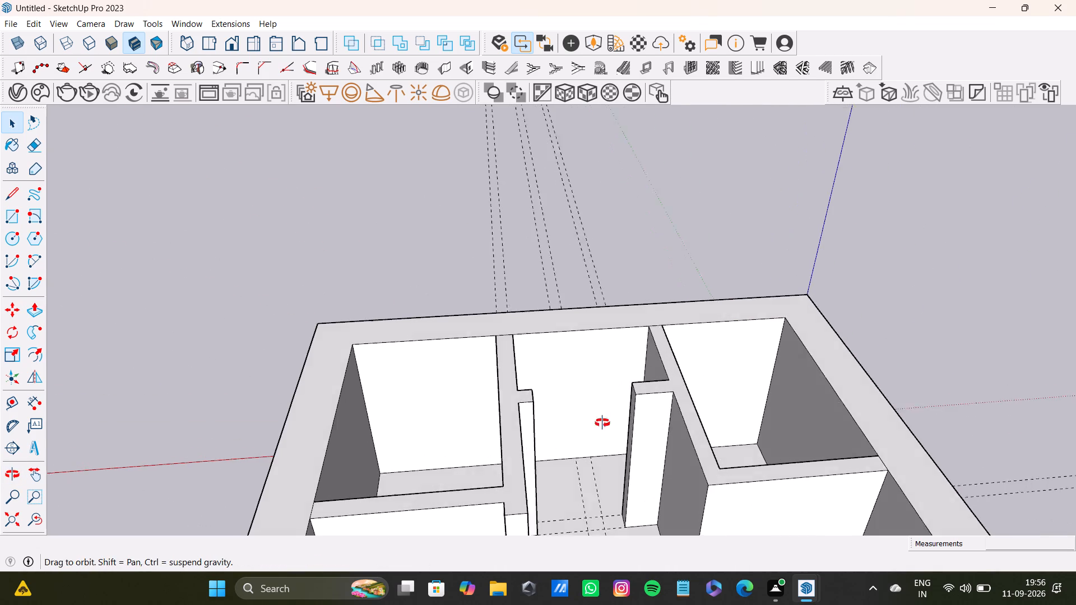
pyautogui.moveTo(602, 423); pyautogui.dragTo(448, 348, button='middle')
pyautogui.scroll(3, 469, 356)
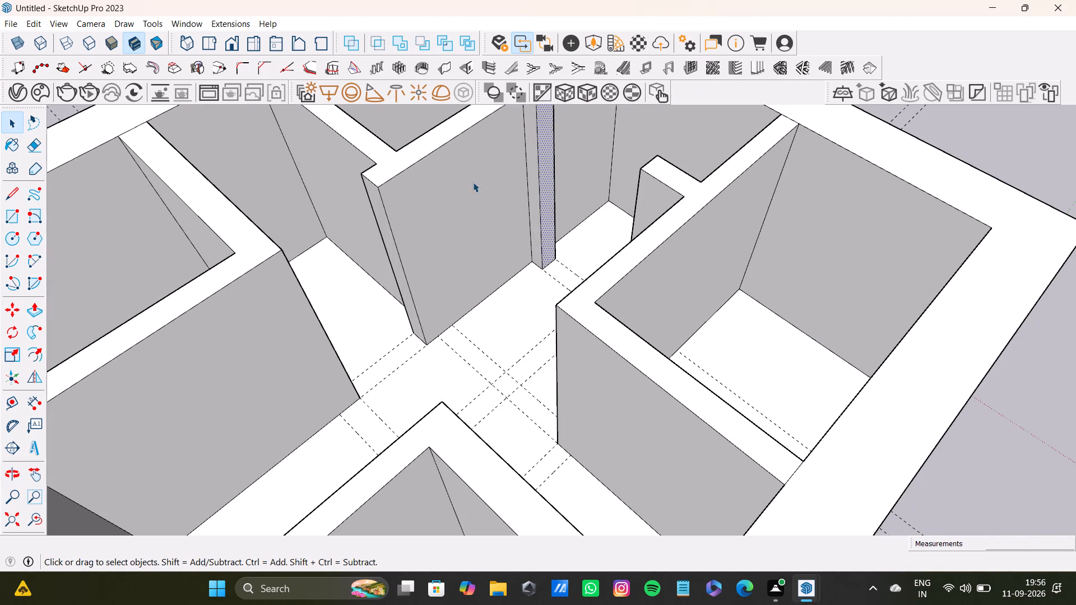
pyautogui.scroll(-9, 494, 292)
pyautogui.moveTo(494, 292); pyautogui.dragTo(585, 260, button='middle')
pyautogui.scroll(7, 470, 268)
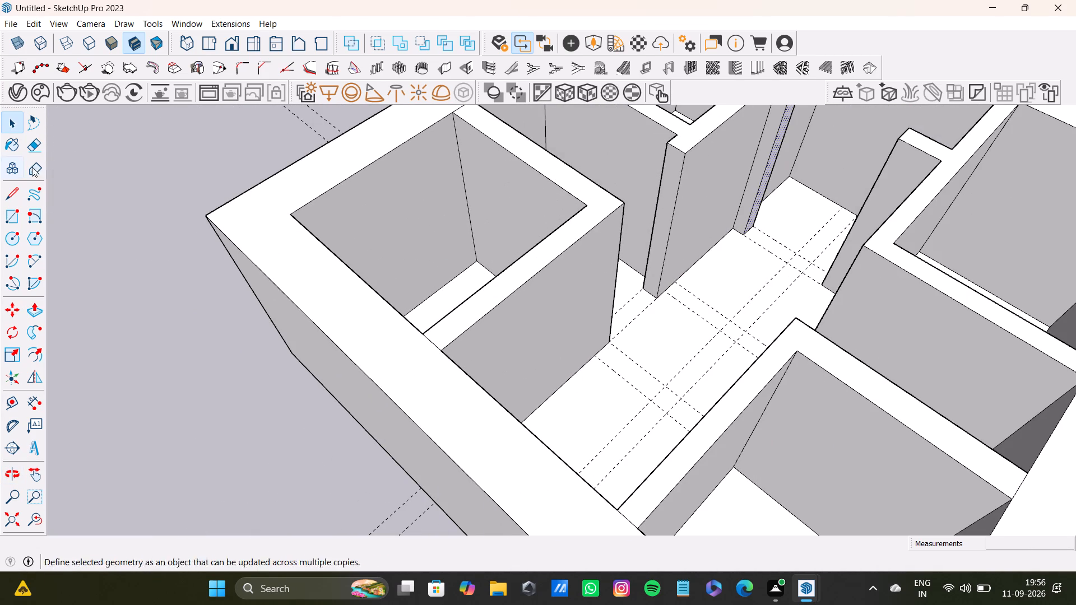
pyautogui.moveTo(7, 403); pyautogui.dragTo(18, 399)
pyautogui.scroll(3, 576, 297)
pyautogui.moveTo(614, 265); pyautogui.dragTo(478, 258, button='middle')
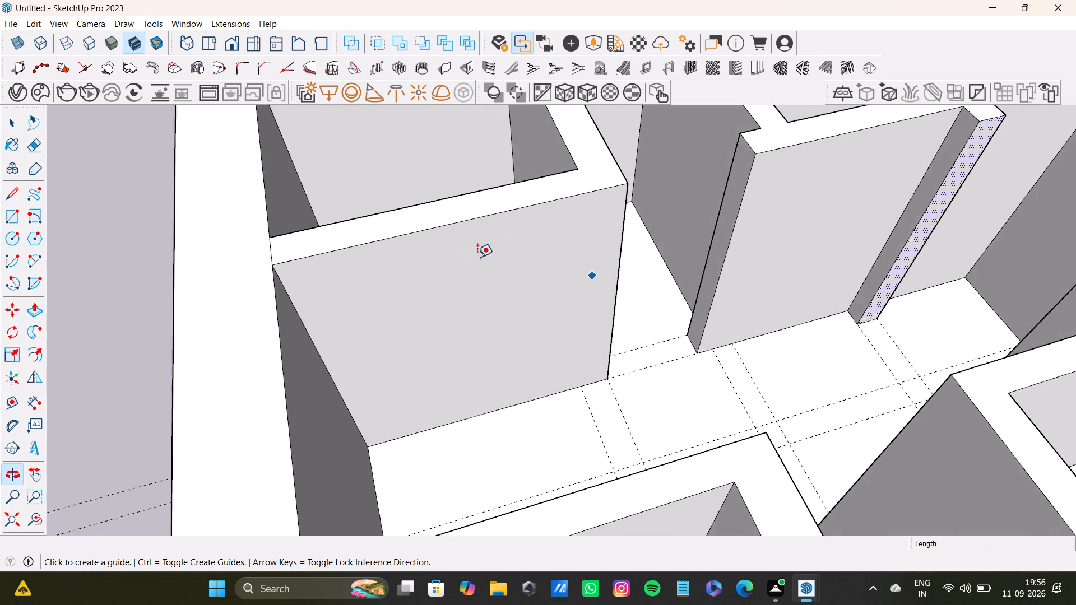
pyautogui.scroll(3, 594, 235)
pyautogui.click(630, 250)
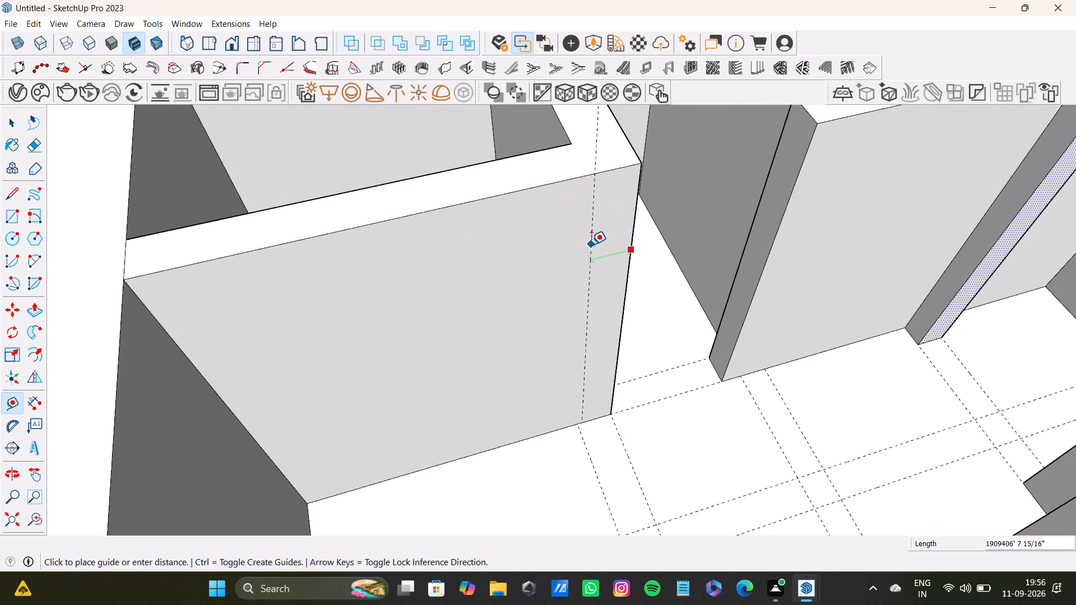
pyautogui.scroll(-11, 581, 266)
pyautogui.moveTo(581, 260); pyautogui.dragTo(525, 218, button='middle')
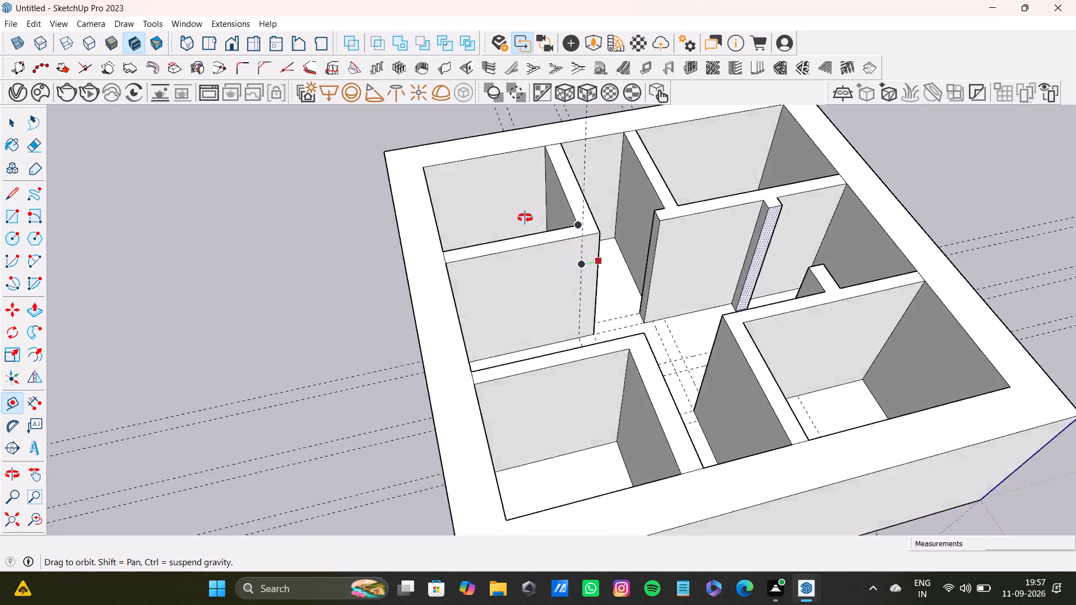
pyautogui.moveTo(525, 218); pyautogui.dragTo(440, 225, button='middle')
pyautogui.click(584, 276)
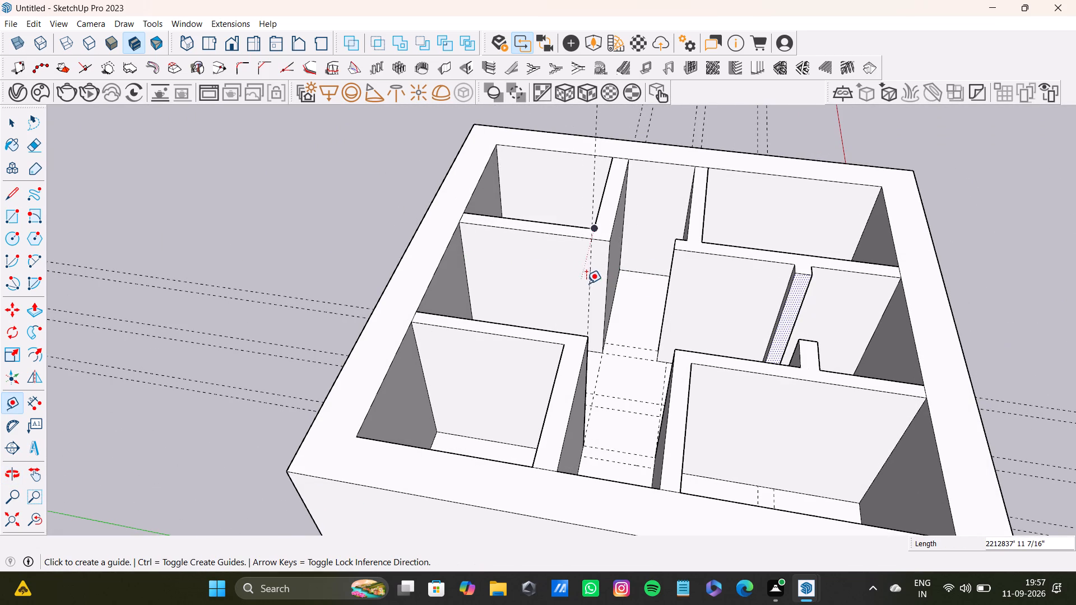
# Add six more vertical guides across the same wall face, at freehand offsets of about 2277017' to 5238669'.
pyautogui.click(586, 289)
pyautogui.click(553, 278)
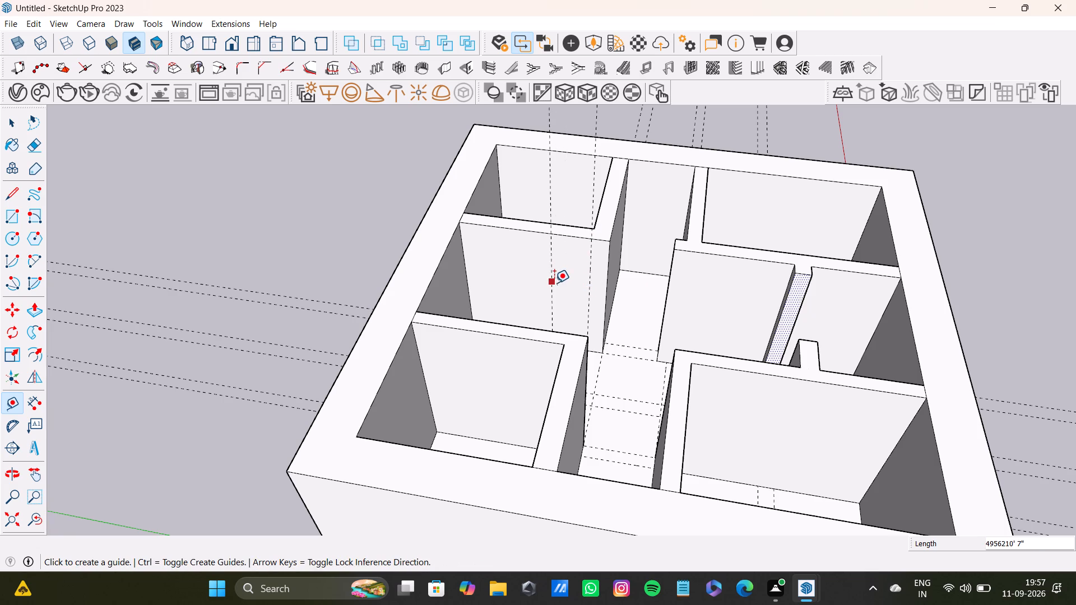
pyautogui.click(554, 285)
pyautogui.click(519, 274)
pyautogui.click(515, 282)
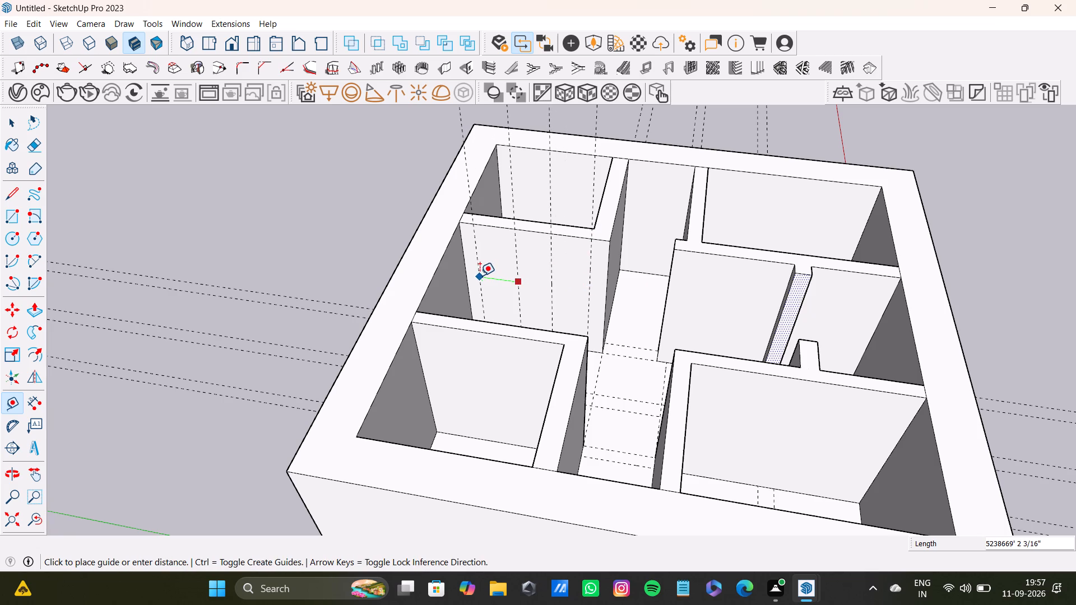
pyautogui.click(480, 276)
pyautogui.click(481, 281)
pyautogui.click(504, 290)
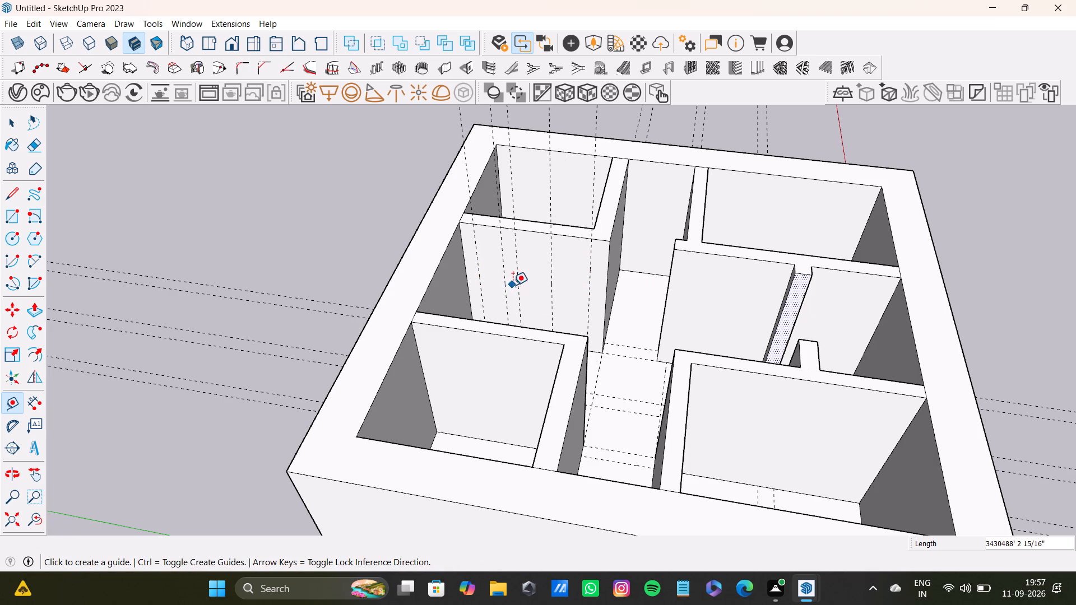
pyautogui.click(520, 287)
pyautogui.click(536, 287)
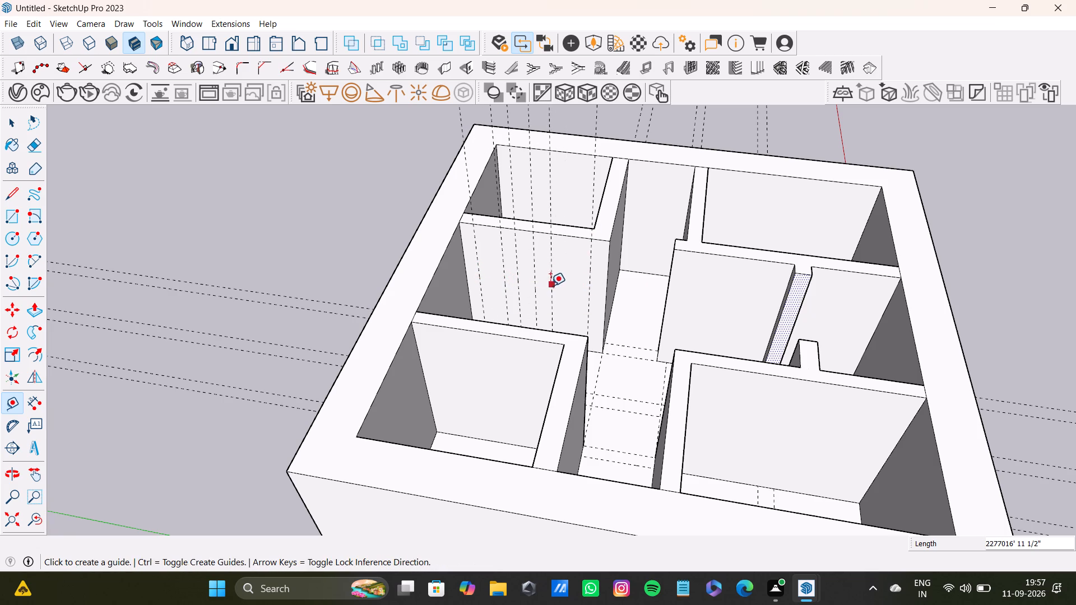
pyautogui.click(550, 286)
pyautogui.click(576, 287)
# Place five vertical guides across the opposite corner room's face toward the red-axis corner room, at offsets of about 3374594' to 4662301'.
pyautogui.moveTo(604, 287); pyautogui.dragTo(612, 286)
pyautogui.moveTo(631, 268); pyautogui.dragTo(433, 274, button='middle')
pyautogui.click(628, 287)
pyautogui.click(630, 292)
pyautogui.click(646, 277)
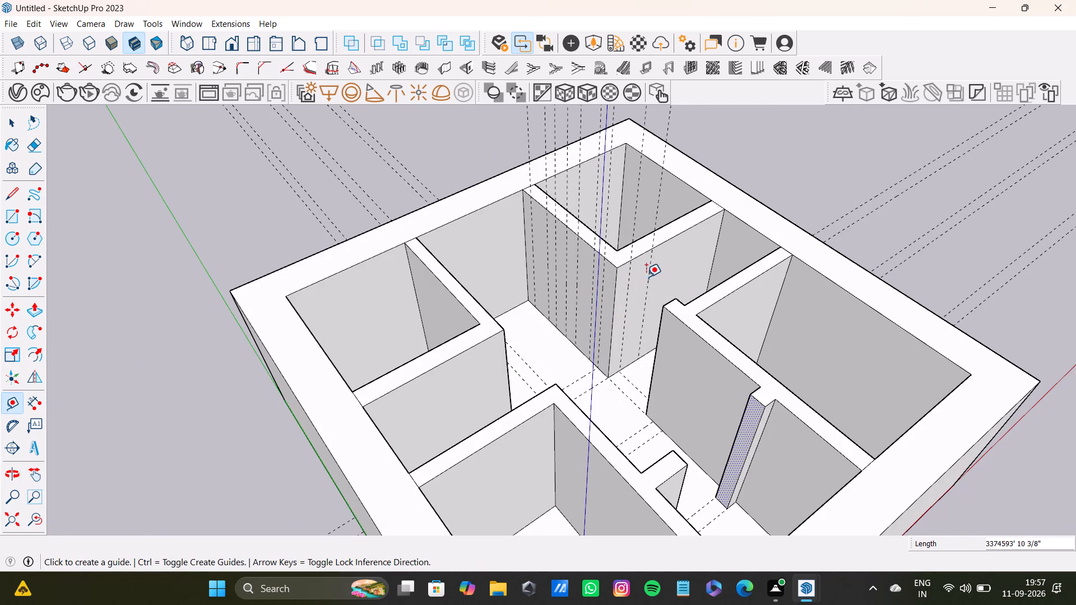
pyautogui.click(646, 281)
pyautogui.click(663, 267)
pyautogui.click(664, 274)
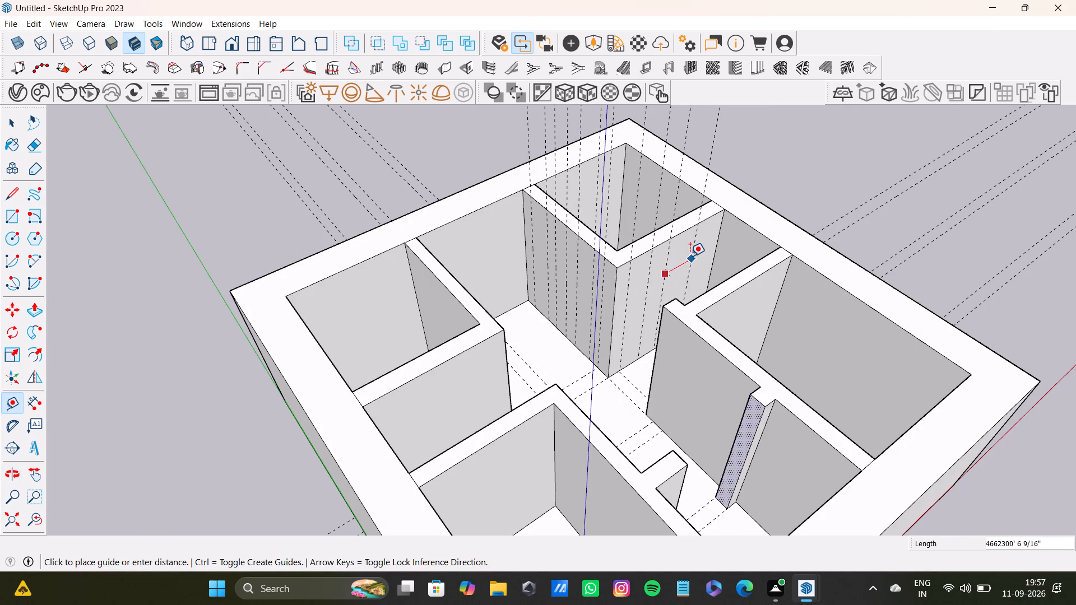
pyautogui.click(690, 256)
pyautogui.click(692, 256)
pyautogui.click(711, 242)
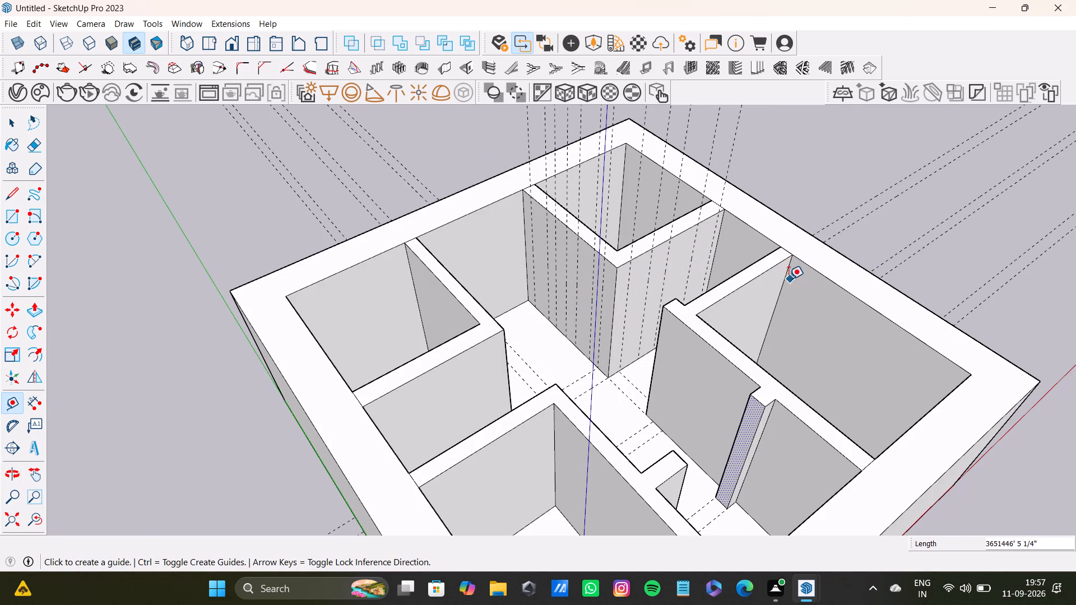
# Place four vertical guides across the red-axis corner room's inner wall face on the side toward the opposite corner room.
pyautogui.click(783, 279)
pyautogui.click(745, 299)
pyautogui.moveTo(749, 305); pyautogui.dragTo(772, 294)
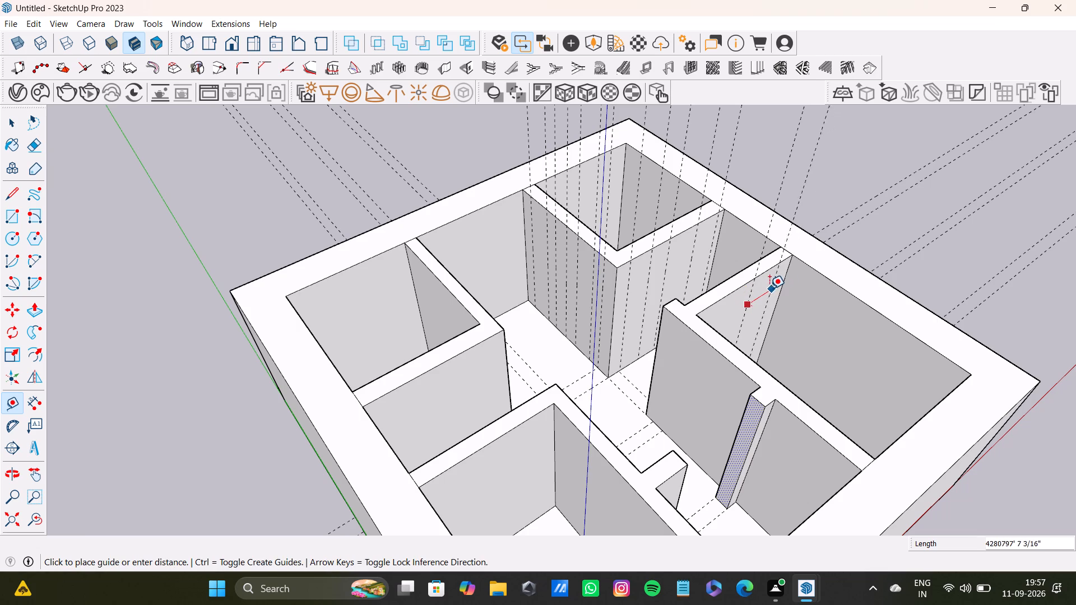
pyautogui.click(769, 288)
pyautogui.moveTo(808, 308); pyautogui.dragTo(609, 323, button='middle')
pyautogui.scroll(2, 721, 384)
pyautogui.click(725, 409)
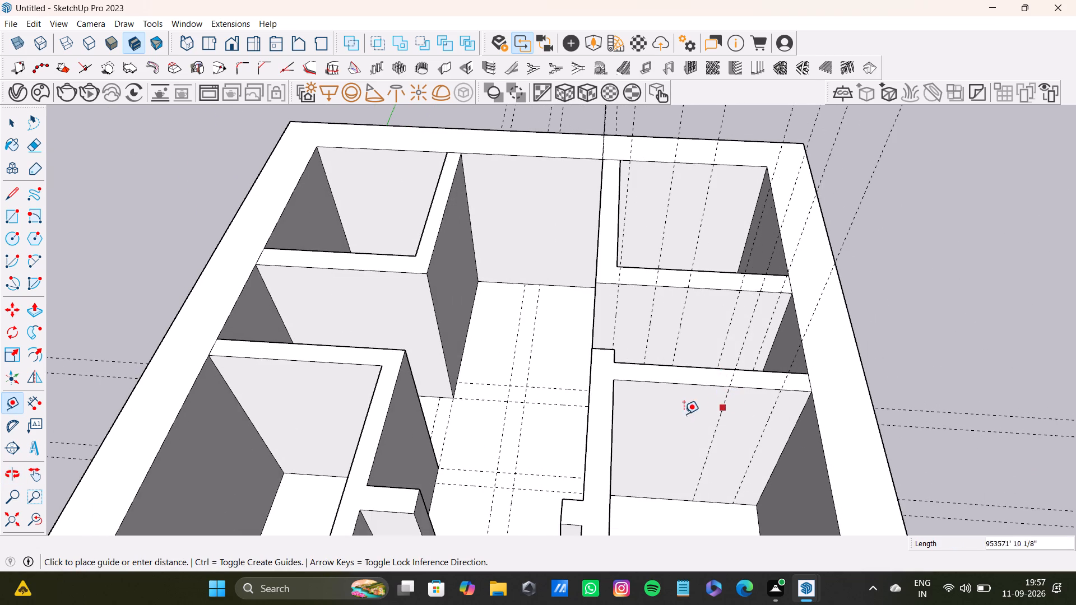
pyautogui.click(675, 417)
pyautogui.moveTo(671, 425); pyautogui.dragTo(625, 424)
pyautogui.click(639, 421)
# Place two vertical guides on the same room's adjoining corridor-side wall, inner face, the first about 3724252' from the corner edge.
pyautogui.moveTo(708, 434); pyautogui.dragTo(528, 413, button='middle')
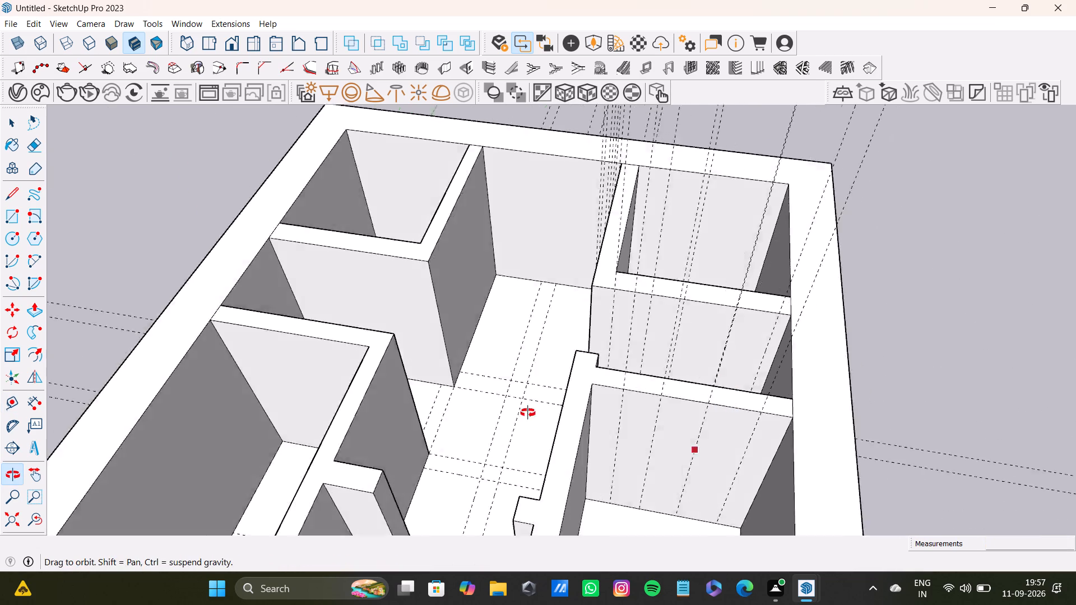
pyautogui.moveTo(528, 413); pyautogui.dragTo(448, 408, button='middle')
pyautogui.scroll(2, 481, 395)
pyautogui.click(461, 389)
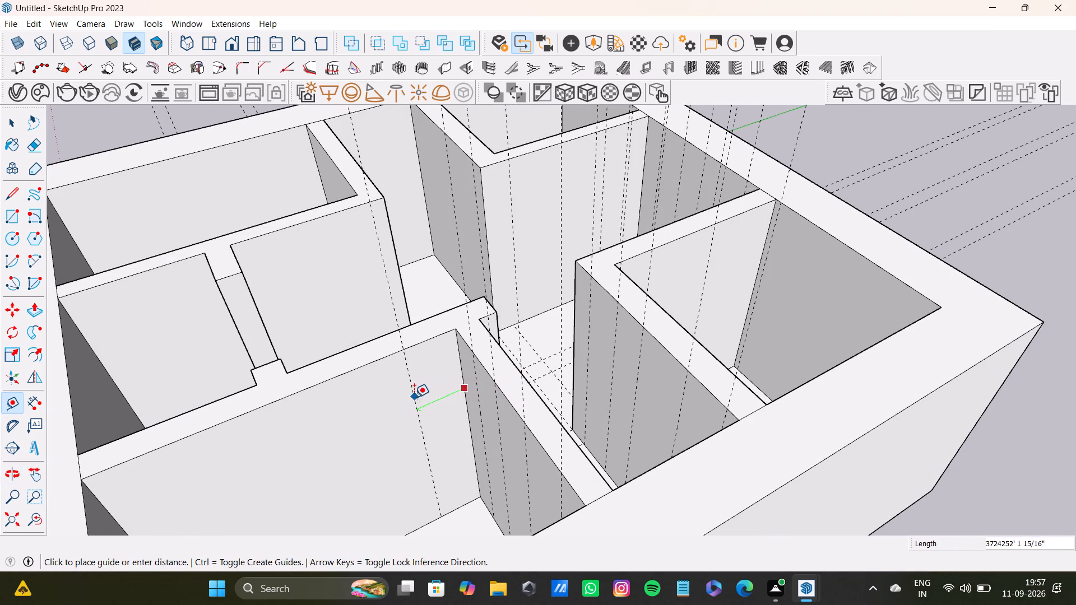
pyautogui.click(414, 397)
pyautogui.moveTo(414, 404); pyautogui.dragTo(407, 410)
pyautogui.click(387, 419)
pyautogui.click(394, 428)
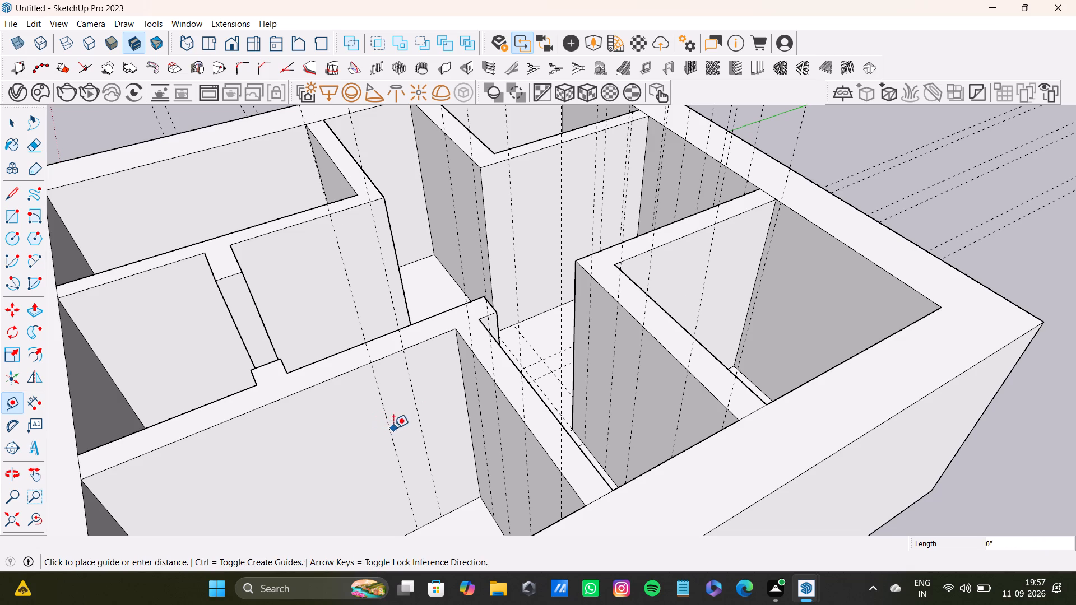
pyautogui.click(321, 446)
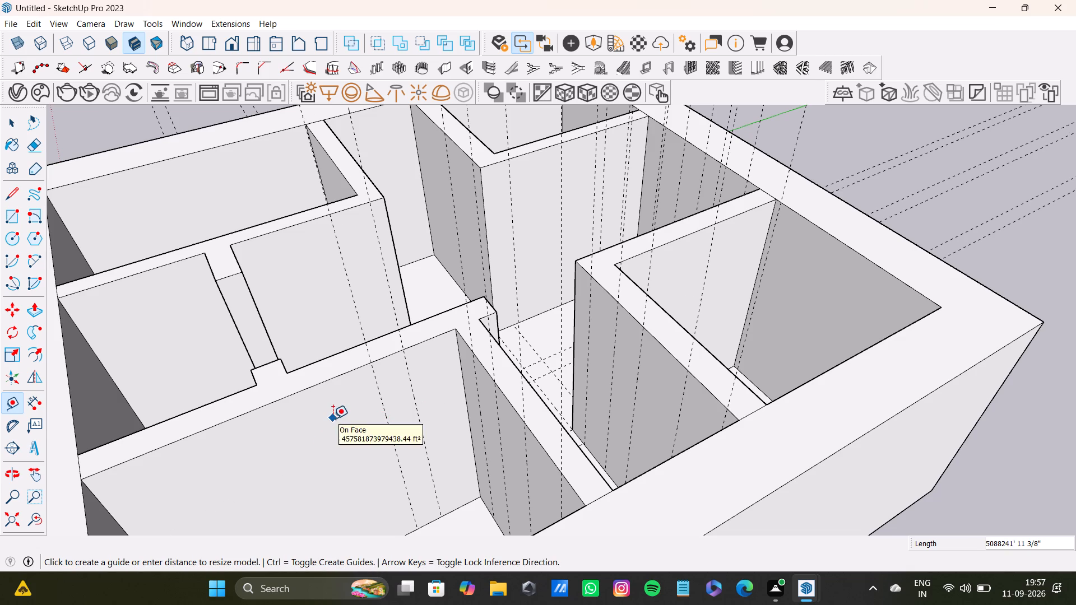
# Add five more vertical guides across that corridor-side wall face, the first two at freehand offsets of about 2094504' and 3202461'.
pyautogui.press('l')
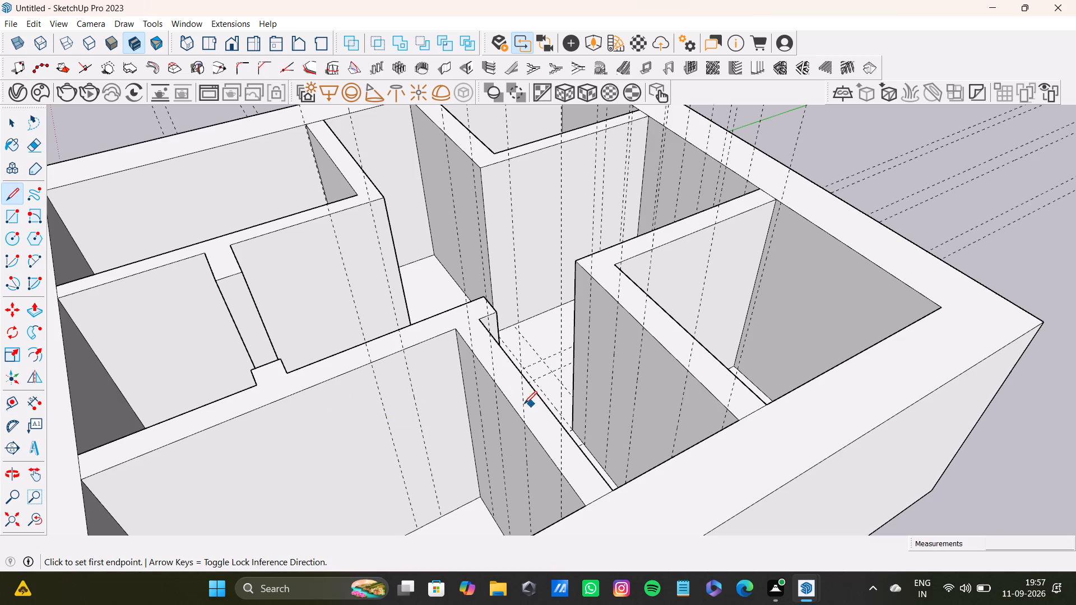
pyautogui.press('t')
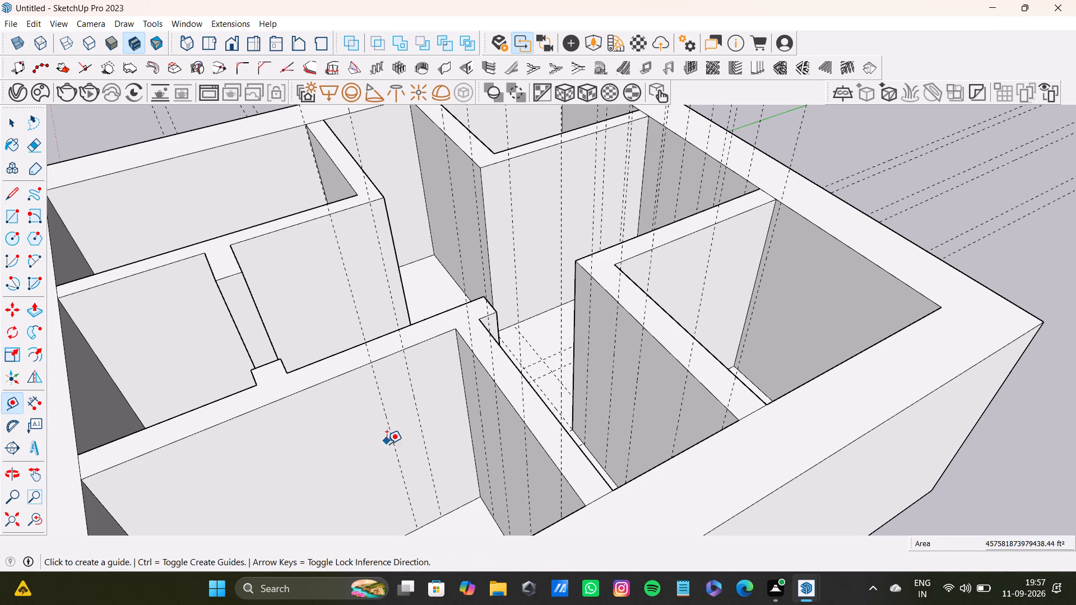
pyautogui.click(395, 448)
pyautogui.scroll(-2, 363, 455)
pyautogui.keyDown('shift'); pyautogui.moveTo(364, 454); pyautogui.dragTo(414, 369, button='middle'); pyautogui.keyUp('shift')
pyautogui.scroll(1, 412, 369)
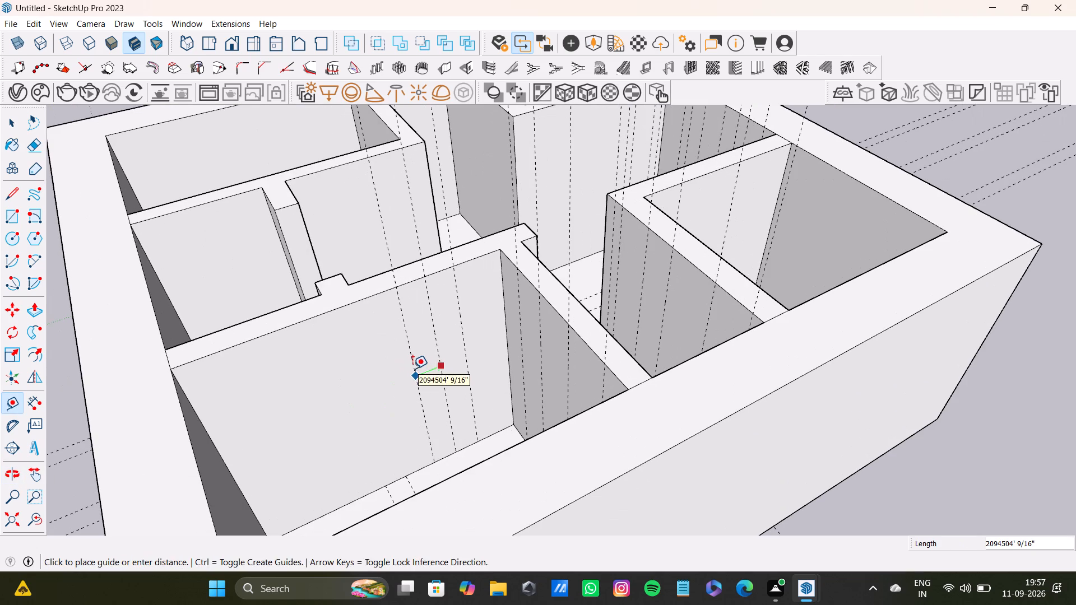
pyautogui.click(412, 369)
pyautogui.click(417, 393)
pyautogui.click(378, 398)
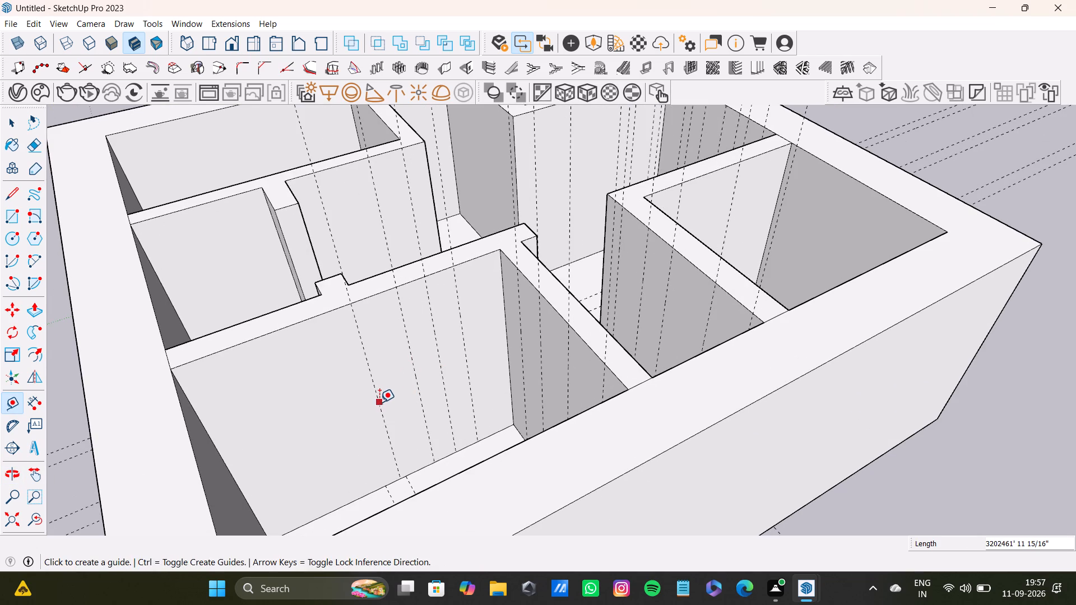
pyautogui.click(379, 402)
pyautogui.click(333, 414)
pyautogui.click(334, 419)
pyautogui.click(298, 427)
pyautogui.click(295, 435)
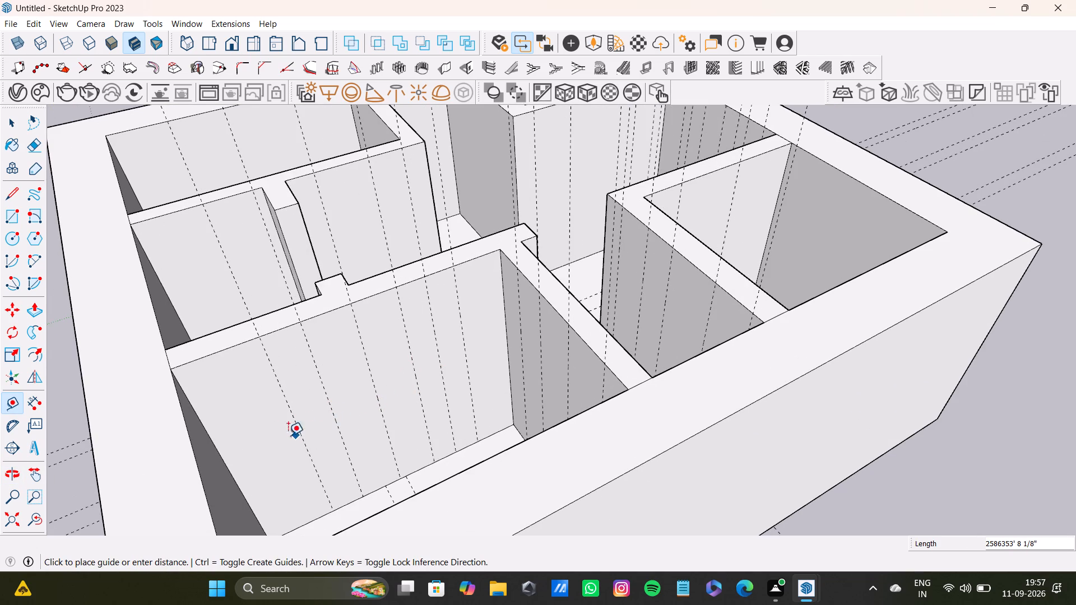
pyautogui.press('space')
pyautogui.press('t')
pyautogui.click(299, 440)
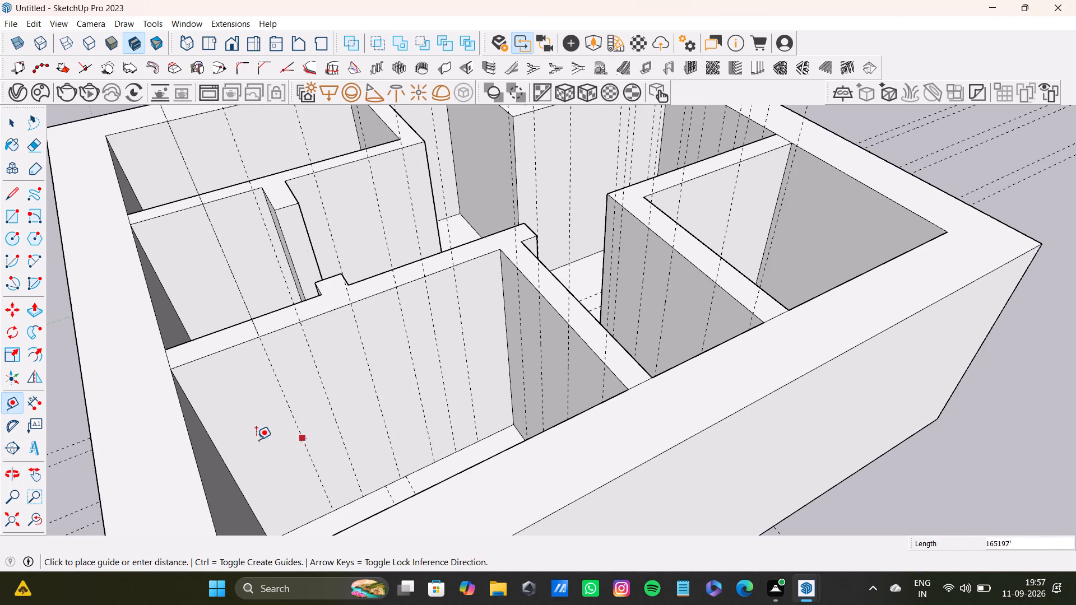
pyautogui.click(242, 445)
# Draw three full-height lines, about 20425586' long, down the corridor-side wall face along the three guides nearest the outer wall.
pyautogui.scroll(-3, 274, 420)
pyautogui.moveTo(330, 389); pyautogui.dragTo(371, 486, button='middle')
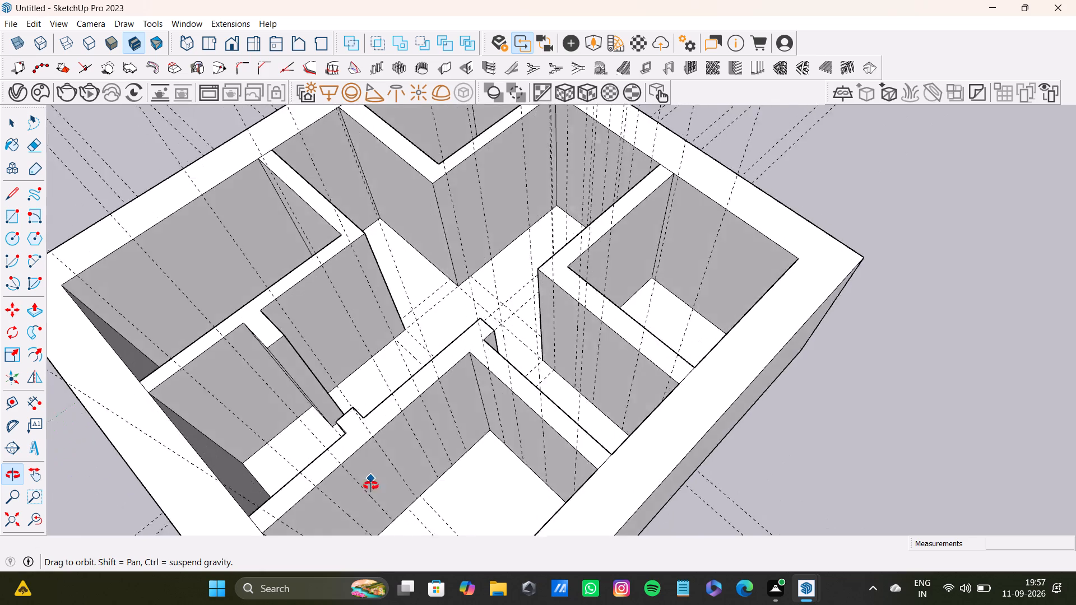
pyautogui.moveTo(371, 486); pyautogui.dragTo(217, 479, button='middle')
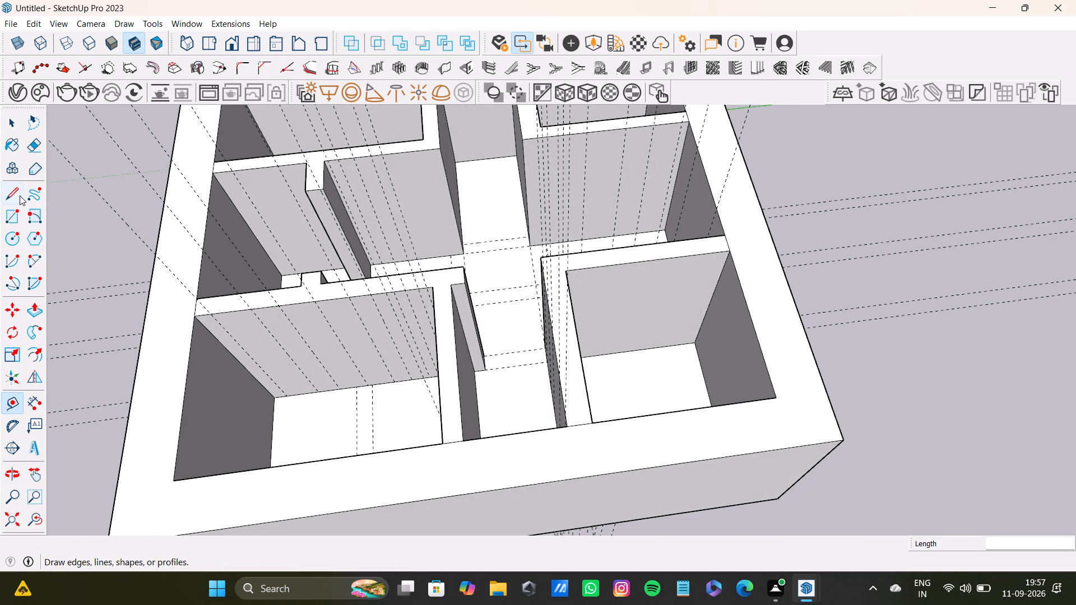
pyautogui.click(20, 196)
pyautogui.scroll(6, 184, 324)
pyautogui.keyDown('shift'); pyautogui.moveTo(227, 322); pyautogui.dragTo(311, 300, button='middle'); pyautogui.keyUp('shift')
pyautogui.scroll(6, 282, 306)
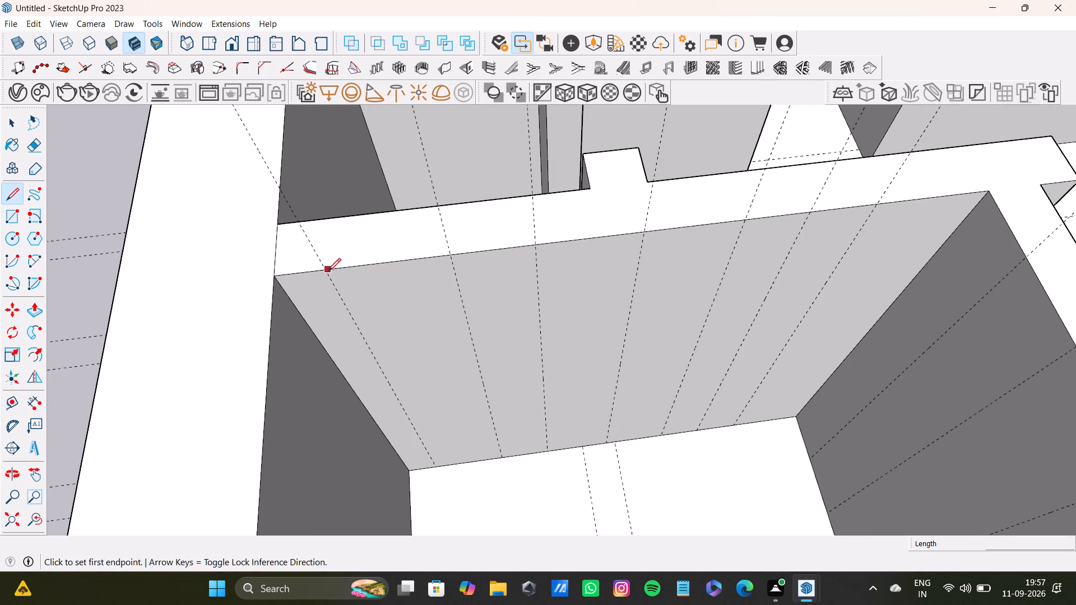
pyautogui.moveTo(328, 271); pyautogui.dragTo(337, 294)
pyautogui.click(434, 469)
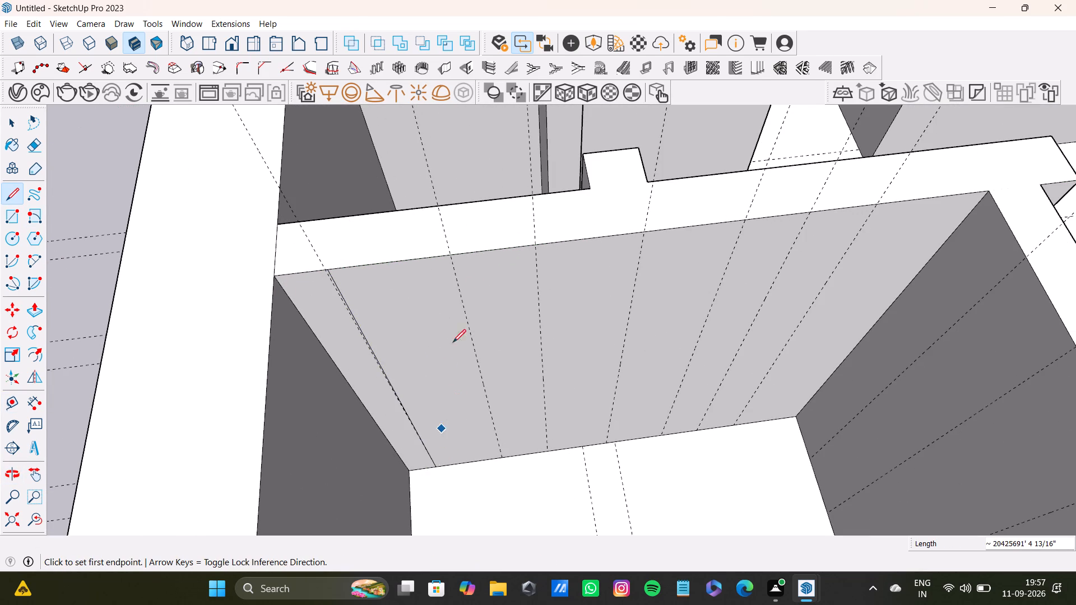
pyautogui.click(449, 258)
pyautogui.click(506, 454)
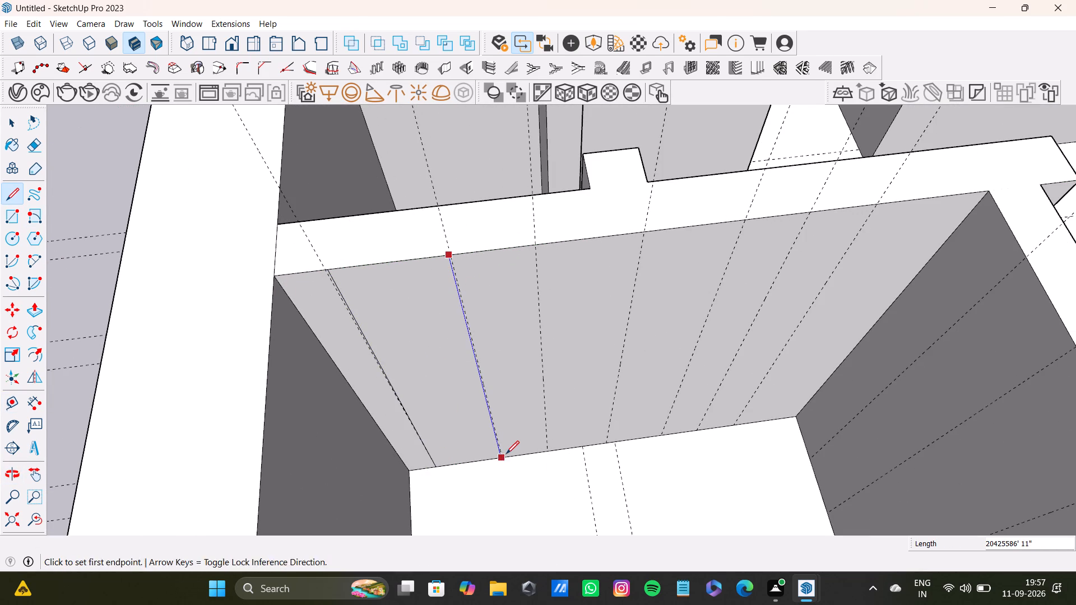
pyautogui.moveTo(538, 249); pyautogui.dragTo(535, 298)
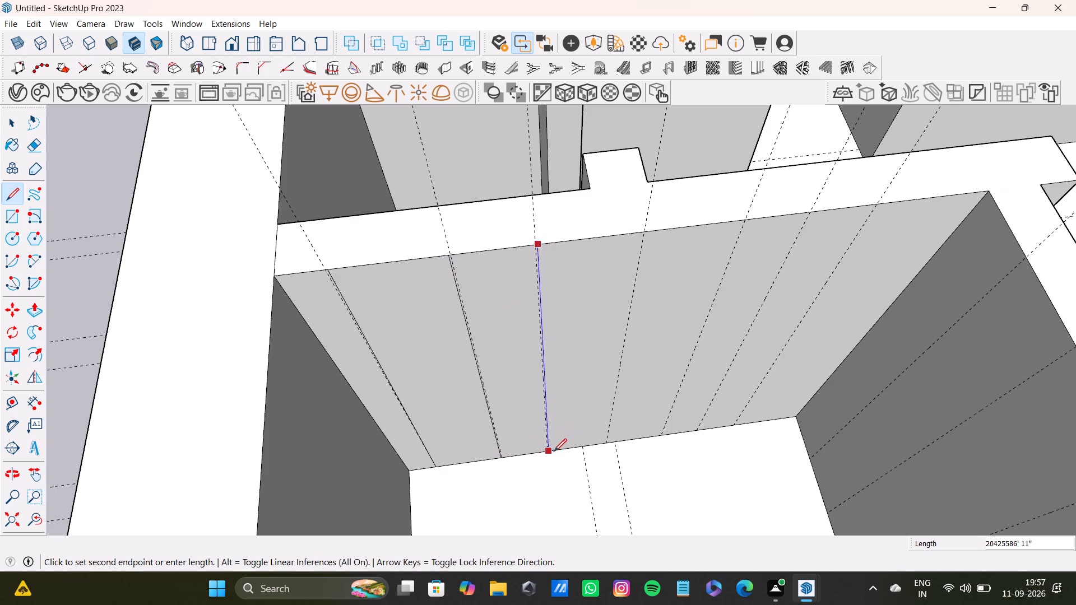
pyautogui.click(551, 450)
# Draw full-height lines of about 20425586' along the remaining four guides on the corridor-side wall face.
pyautogui.moveTo(646, 235); pyautogui.dragTo(646, 240)
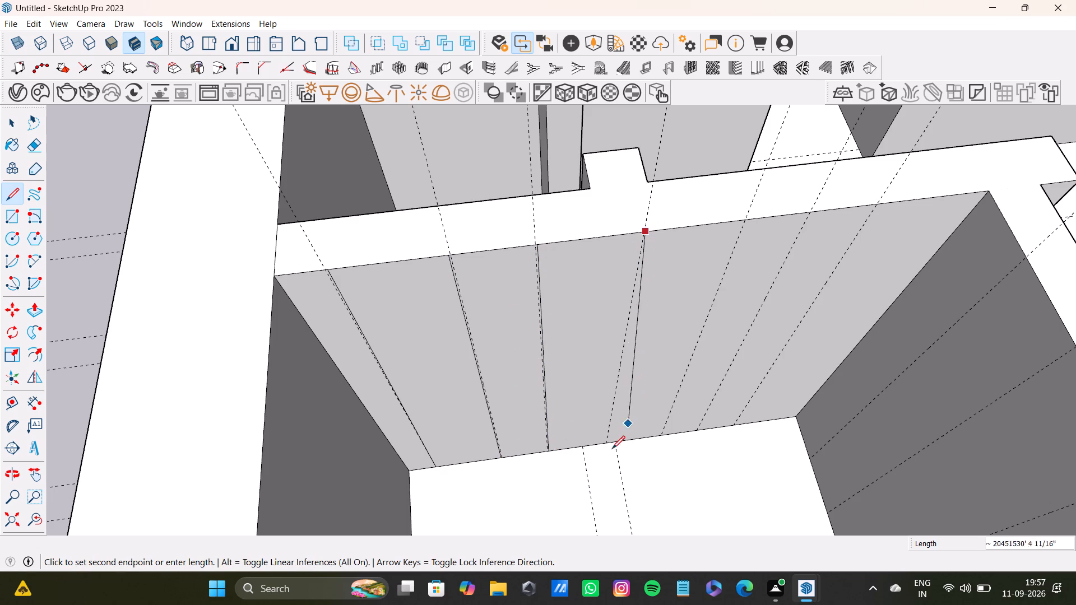
pyautogui.click(606, 449)
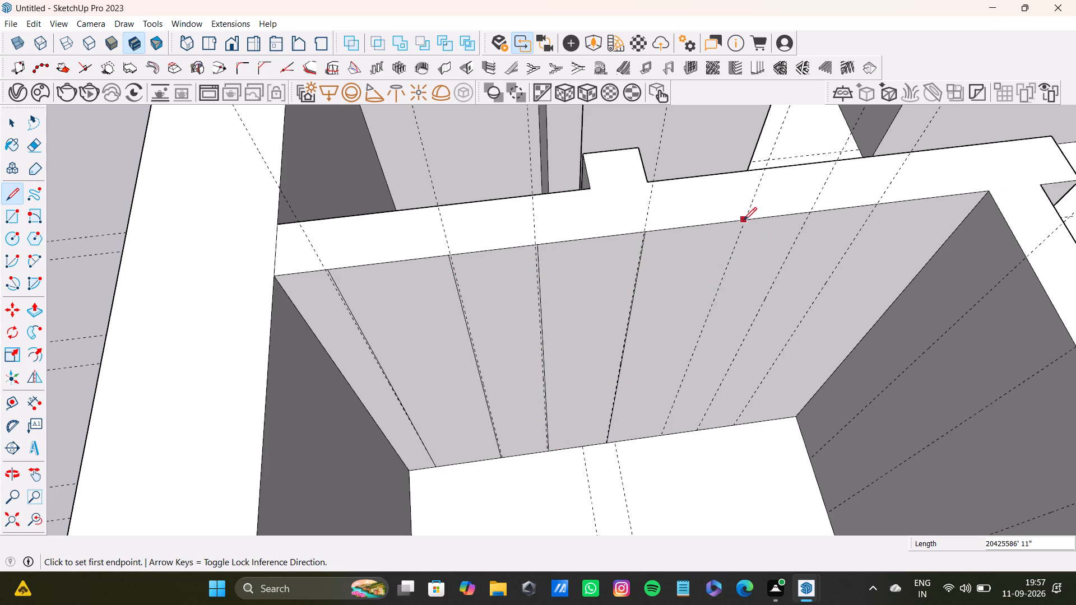
pyautogui.click(745, 220)
pyautogui.click(661, 432)
pyautogui.click(810, 214)
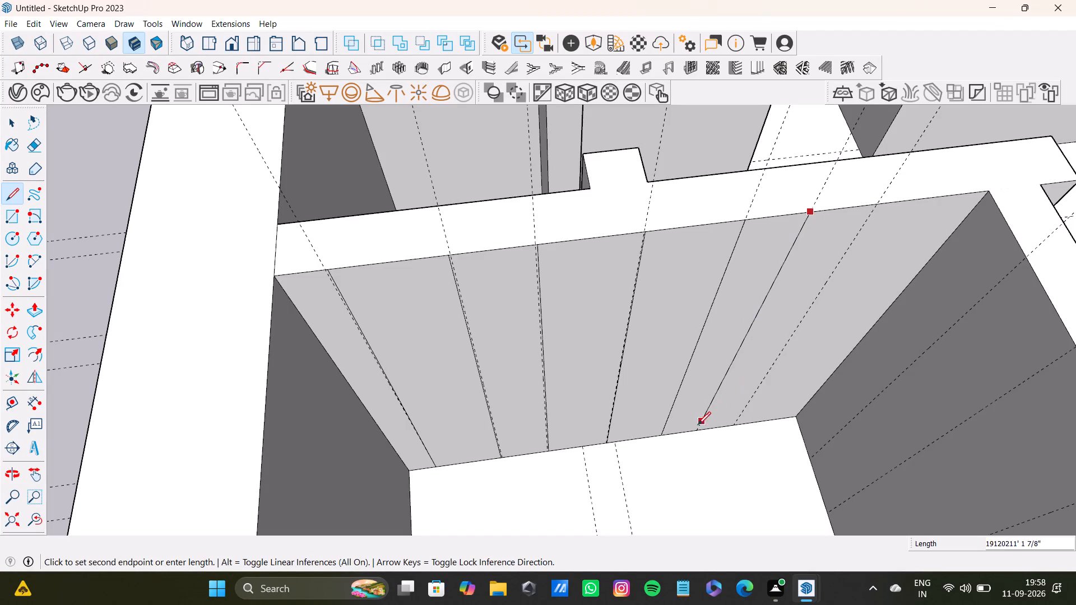
pyautogui.click(697, 431)
pyautogui.click(876, 202)
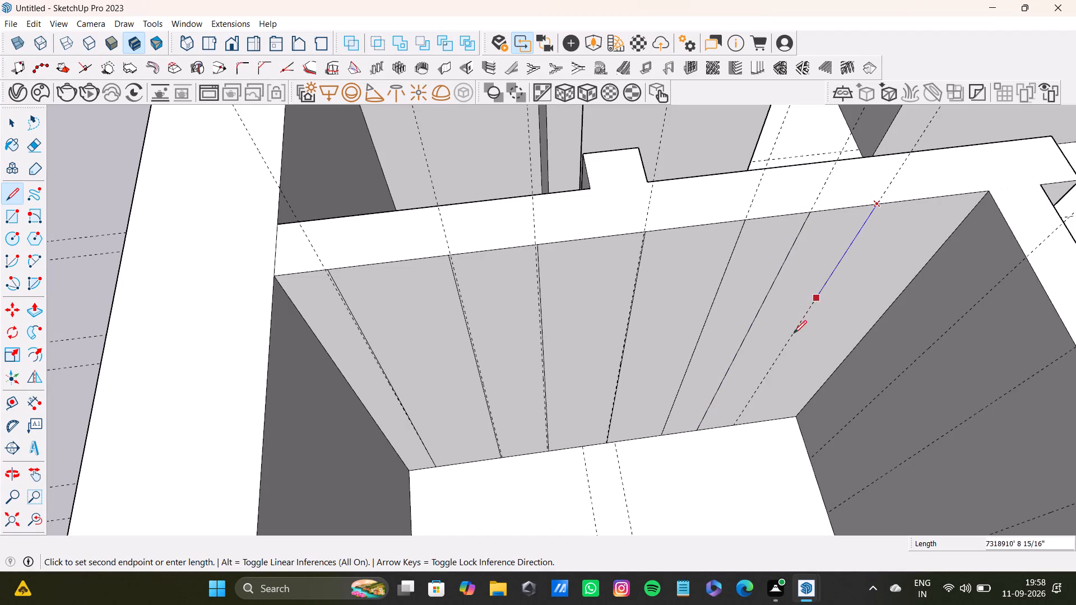
pyautogui.click(736, 426)
# Draw four full-height lines, about 20425586' long, along the vertical guides on the adjoining wall face of the same room.
pyautogui.scroll(-4, 740, 404)
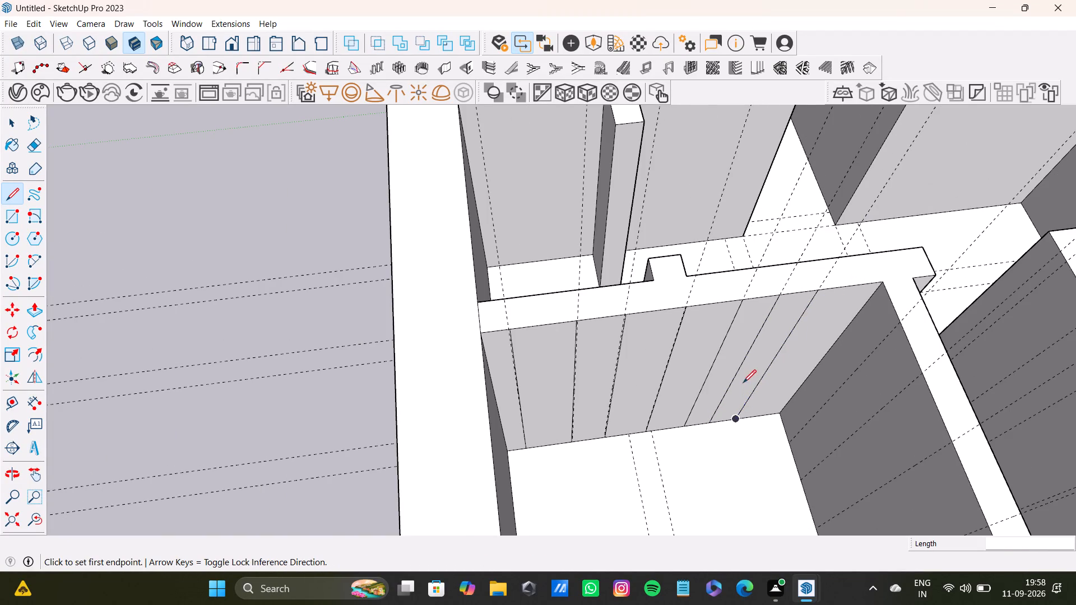
pyautogui.keyDown('shift'); pyautogui.moveTo(741, 361); pyautogui.dragTo(588, 380, button='middle'); pyautogui.keyUp('shift')
pyautogui.moveTo(580, 380); pyautogui.dragTo(727, 418, button='middle')
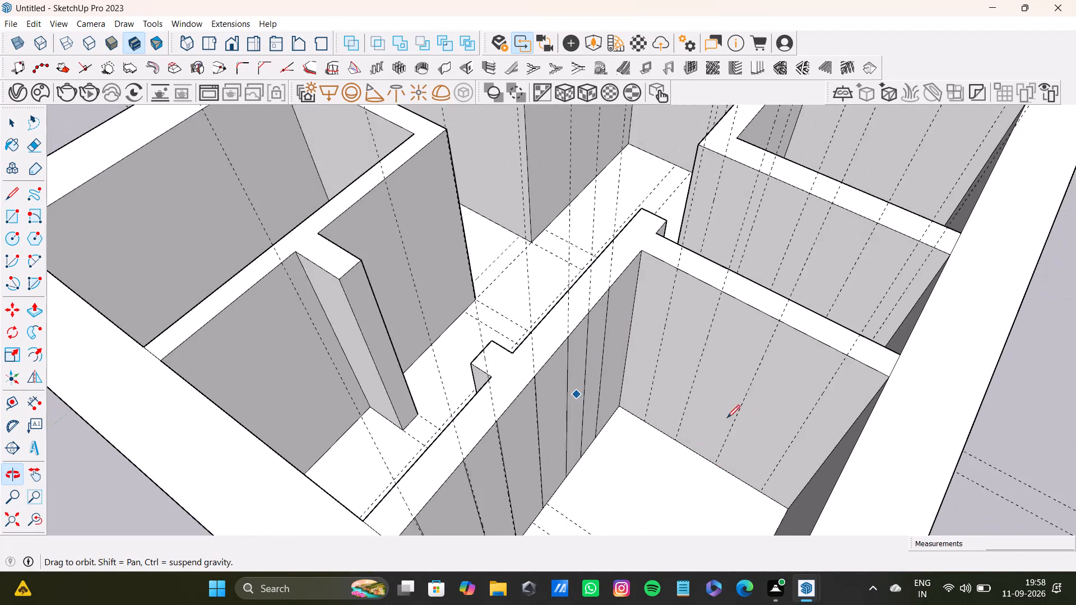
pyautogui.moveTo(727, 418); pyautogui.dragTo(730, 418, button='middle')
pyautogui.moveTo(726, 383); pyautogui.dragTo(752, 352, button='middle')
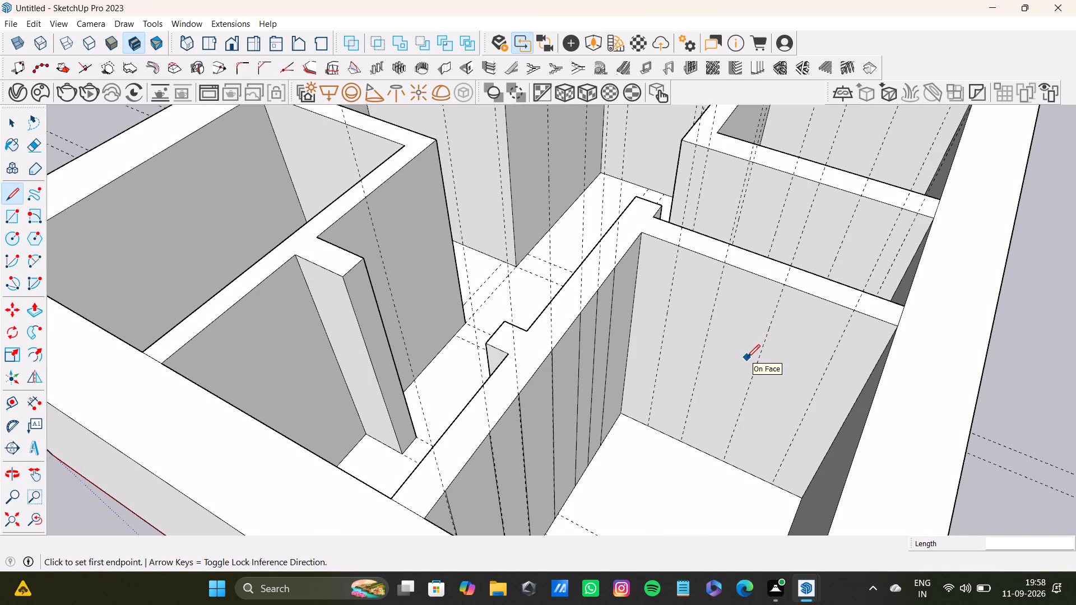
pyautogui.scroll(3, 618, 317)
pyautogui.click(701, 218)
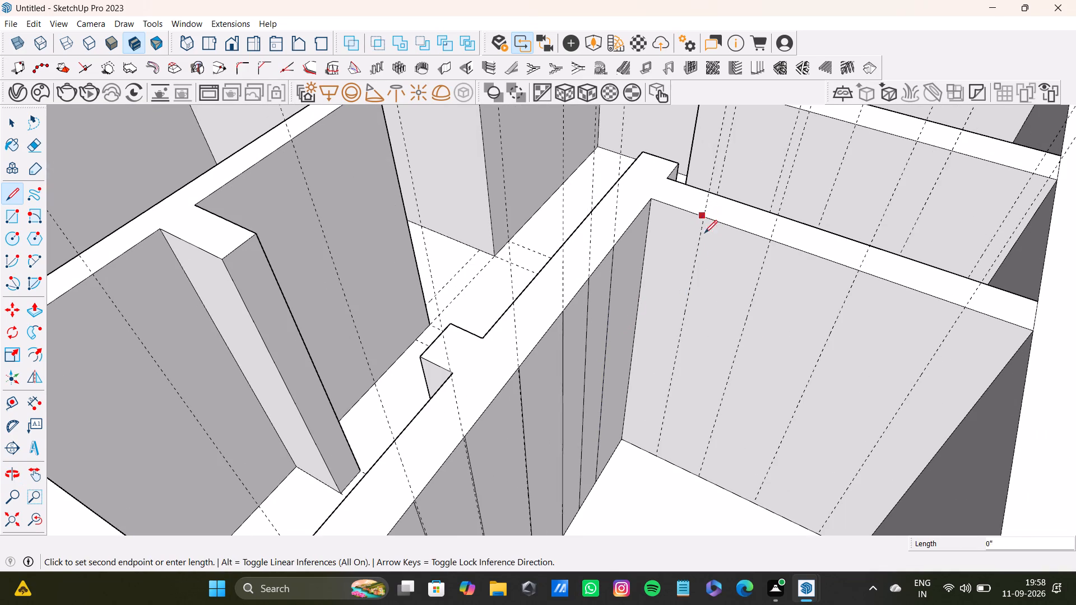
pyautogui.click(653, 448)
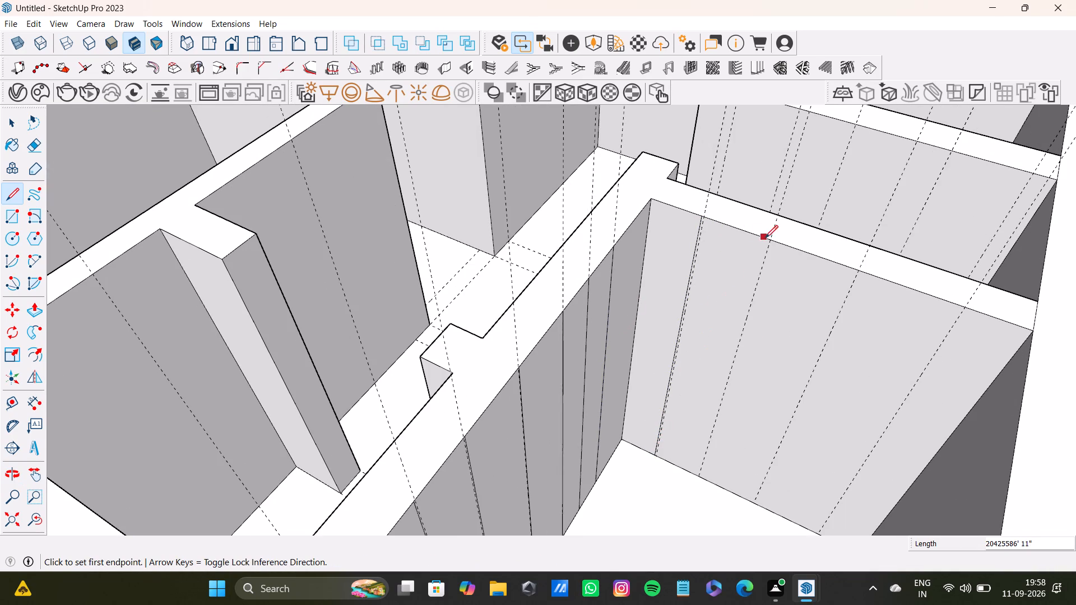
pyautogui.click(773, 239)
pyautogui.moveTo(697, 477); pyautogui.dragTo(699, 471)
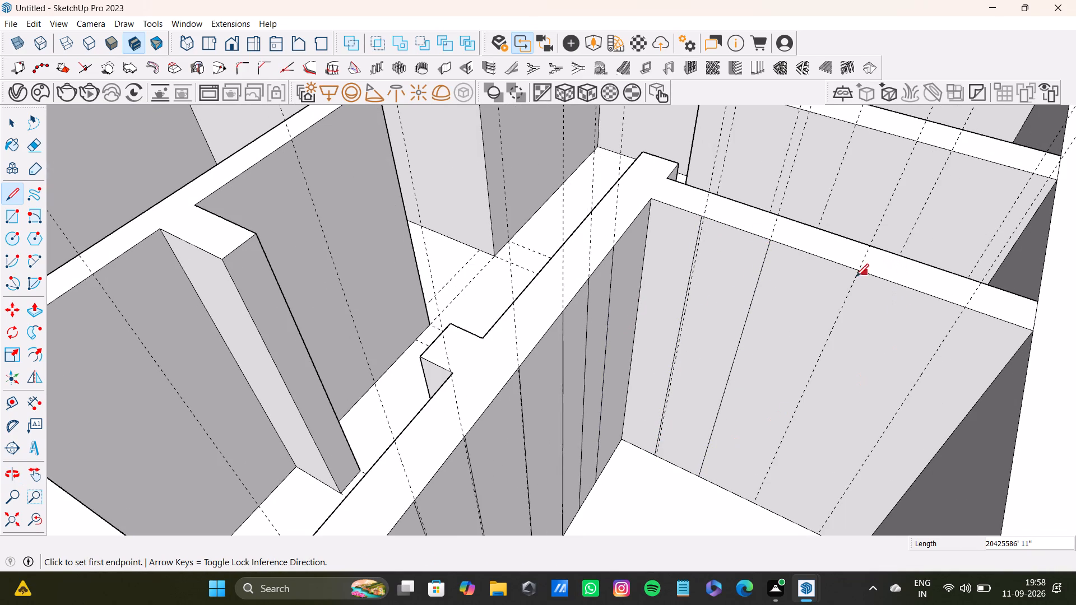
pyautogui.click(856, 273)
pyautogui.click(753, 496)
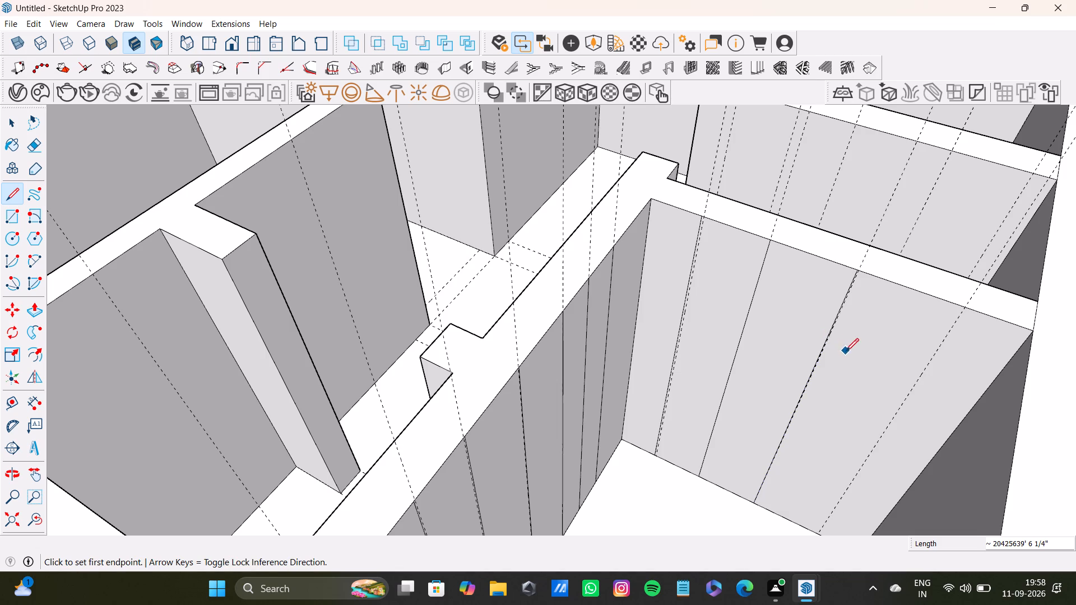
pyautogui.click(965, 308)
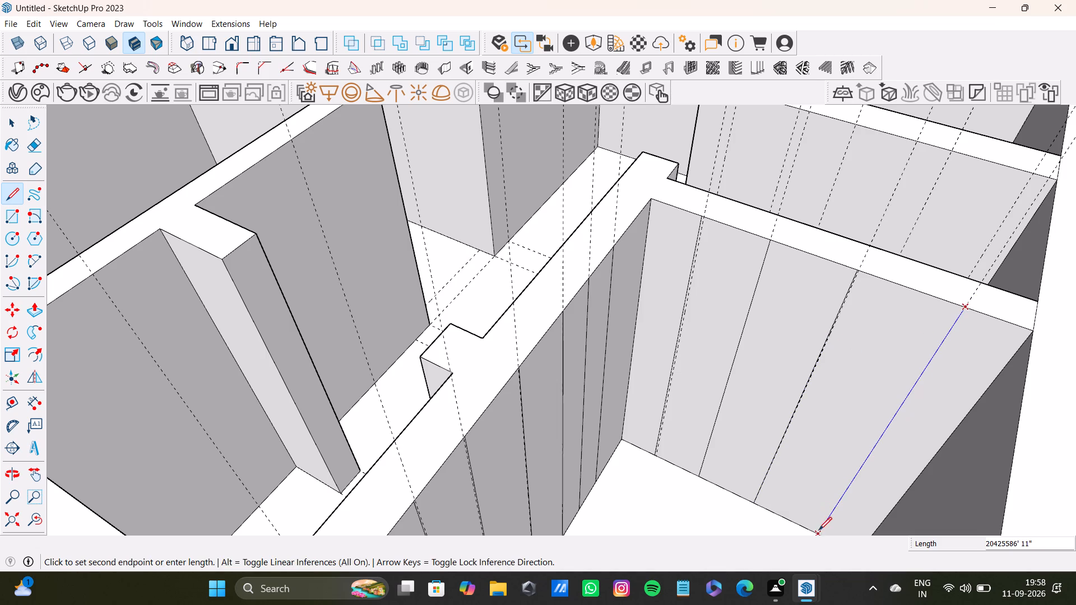
pyautogui.click(818, 531)
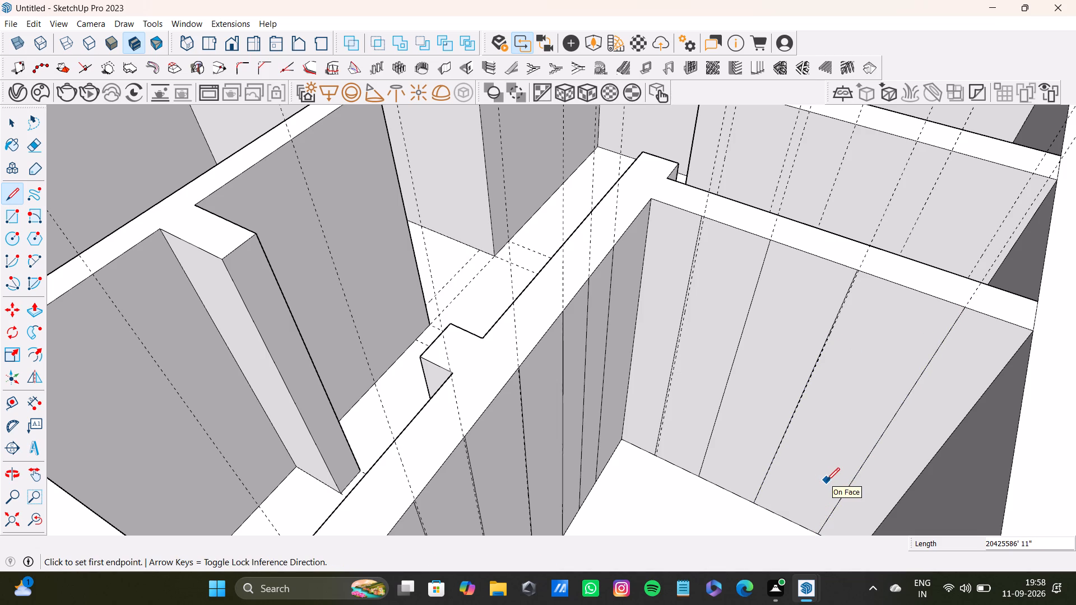
# Add two horizontal guides across the corridor-side wall face, one near the top and one about 11156765' below it.
pyautogui.scroll(-12, 986, 398)
pyautogui.keyDown('shift'); pyautogui.moveTo(686, 414); pyautogui.dragTo(685, 321, button='middle'); pyautogui.keyUp('shift')
pyautogui.scroll(12, 674, 319)
pyautogui.moveTo(680, 269); pyautogui.dragTo(342, 205, button='middle')
pyautogui.scroll(-13, 383, 254)
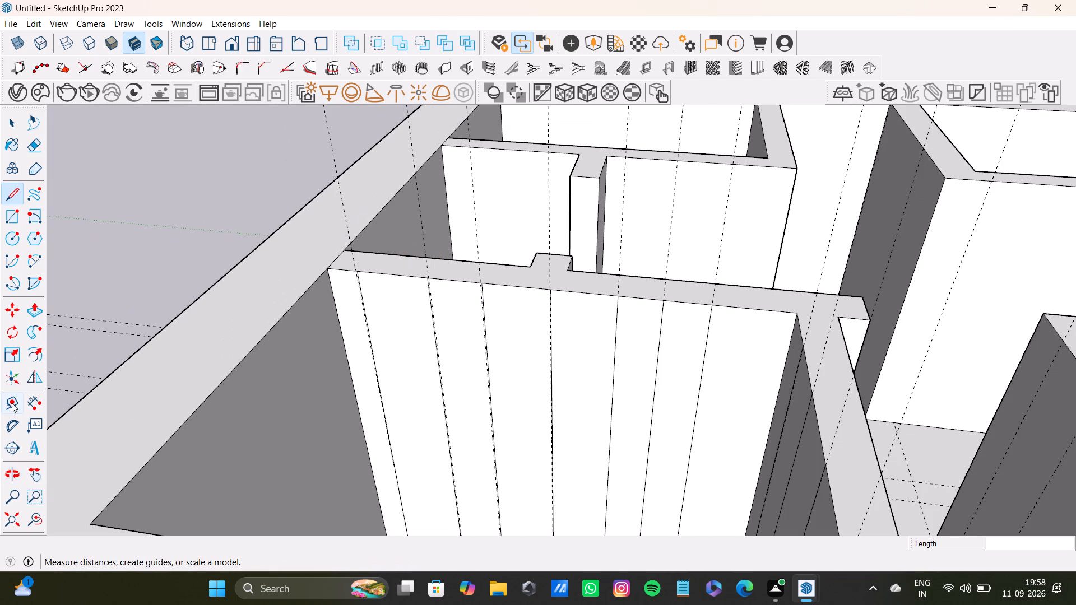
pyautogui.moveTo(6, 398); pyautogui.dragTo(16, 395)
pyautogui.click(456, 281)
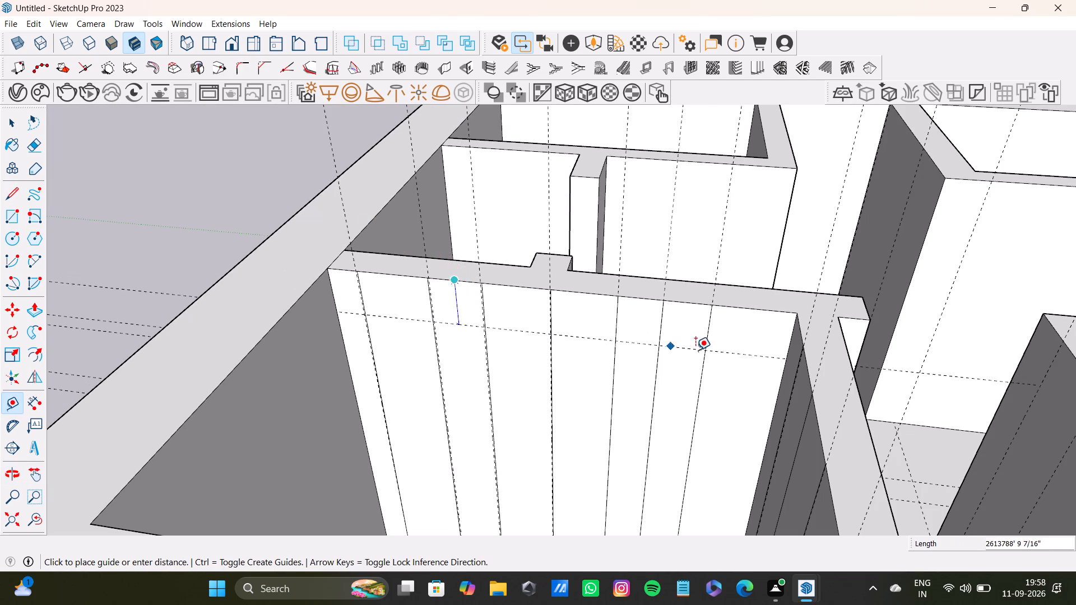
pyautogui.click(775, 357)
pyautogui.click(771, 362)
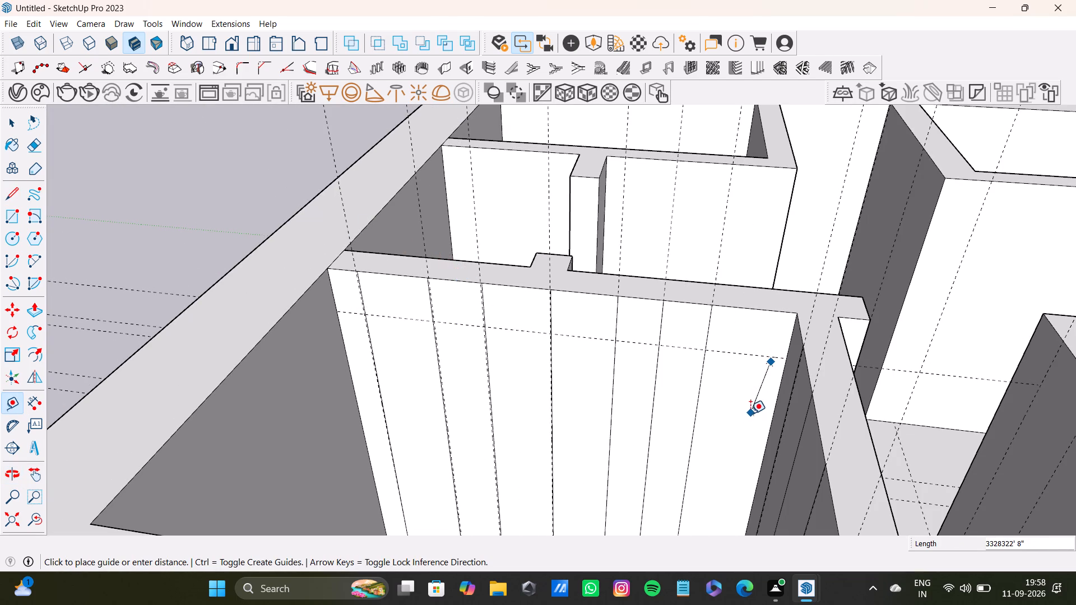
pyautogui.press('space')
pyautogui.press('t')
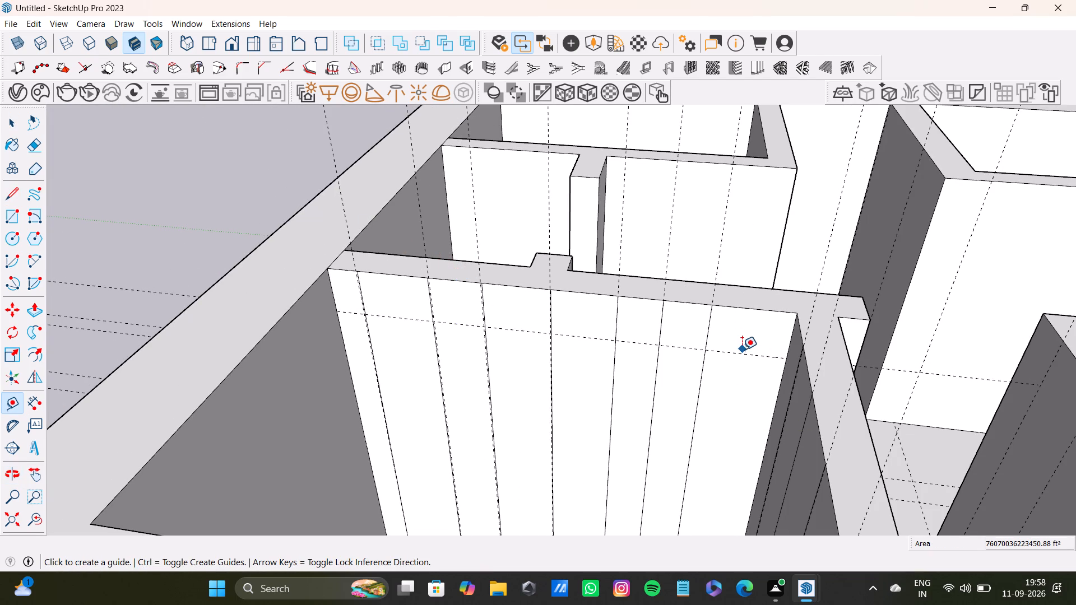
pyautogui.click(743, 354)
pyautogui.scroll(-1, 723, 483)
pyautogui.moveTo(721, 469); pyautogui.dragTo(826, 488, button='middle')
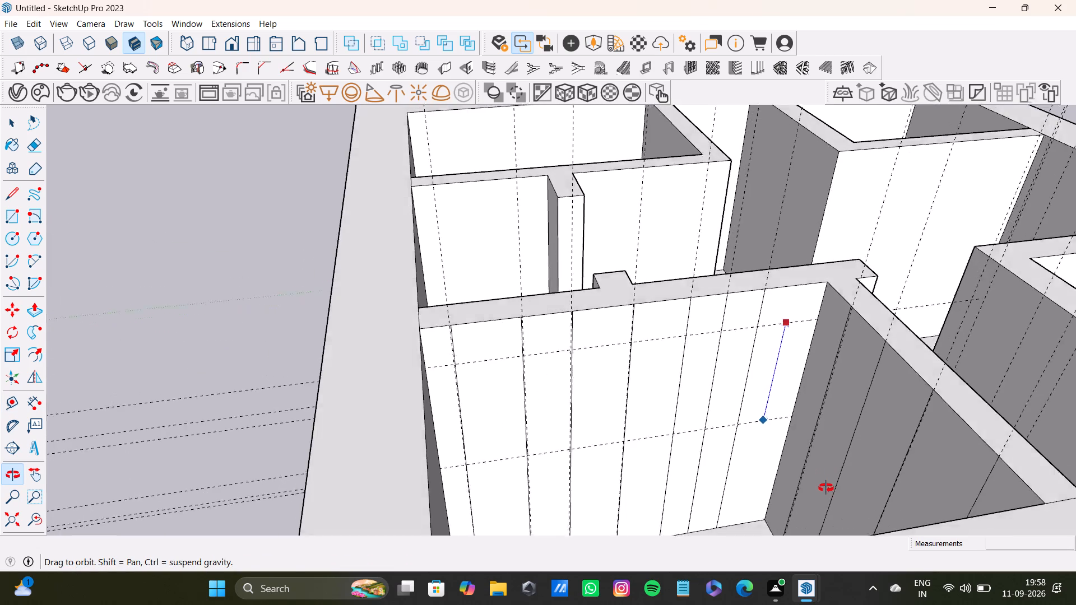
pyautogui.moveTo(826, 488); pyautogui.dragTo(826, 490, button='middle')
pyautogui.scroll(2, 697, 477)
pyautogui.click(793, 447)
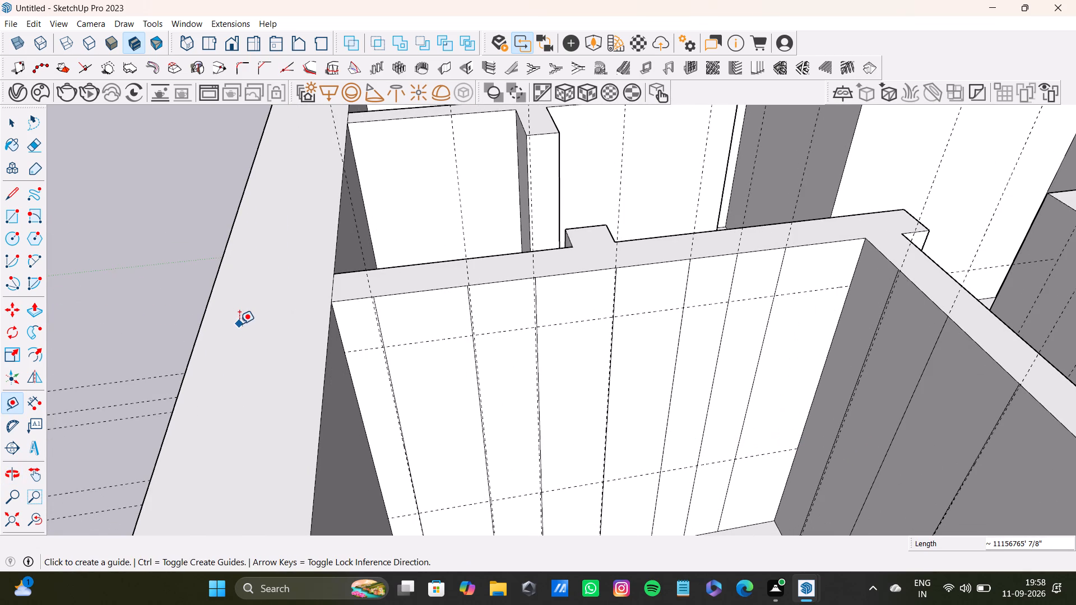
# Draw two horizontal lines across the corridor-side wall face along the upper and lower guides, the upper about 22402385' long.
pyautogui.press('l')
pyautogui.scroll(5, 338, 348)
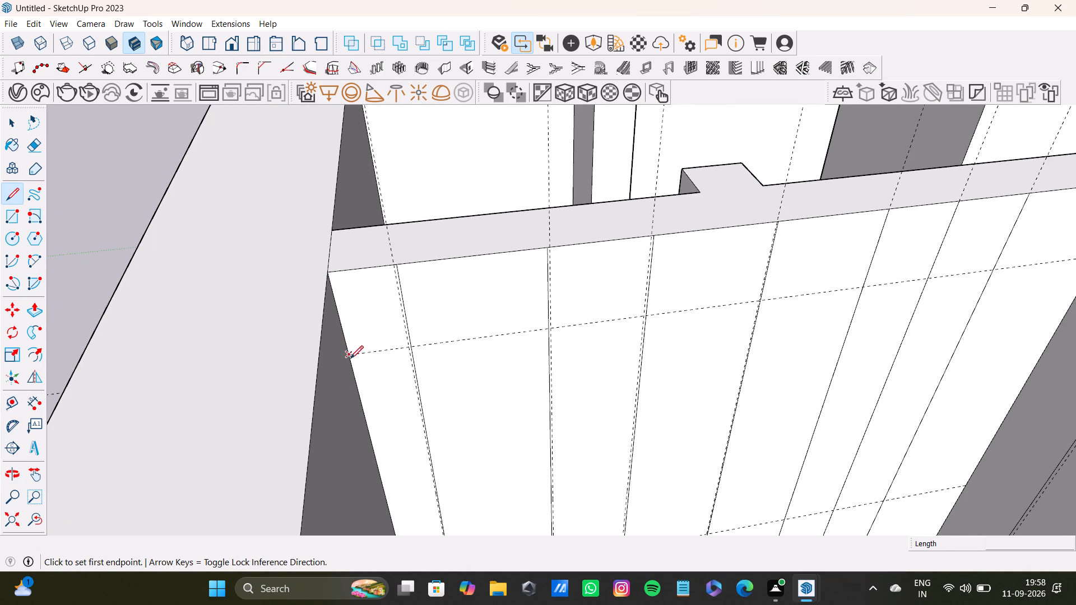
pyautogui.moveTo(350, 355); pyautogui.dragTo(358, 351)
pyautogui.scroll(-1, 870, 300)
pyautogui.keyDown('shift'); pyautogui.moveTo(902, 285); pyautogui.dragTo(729, 290, button='middle'); pyautogui.keyUp('shift')
pyautogui.click(915, 265)
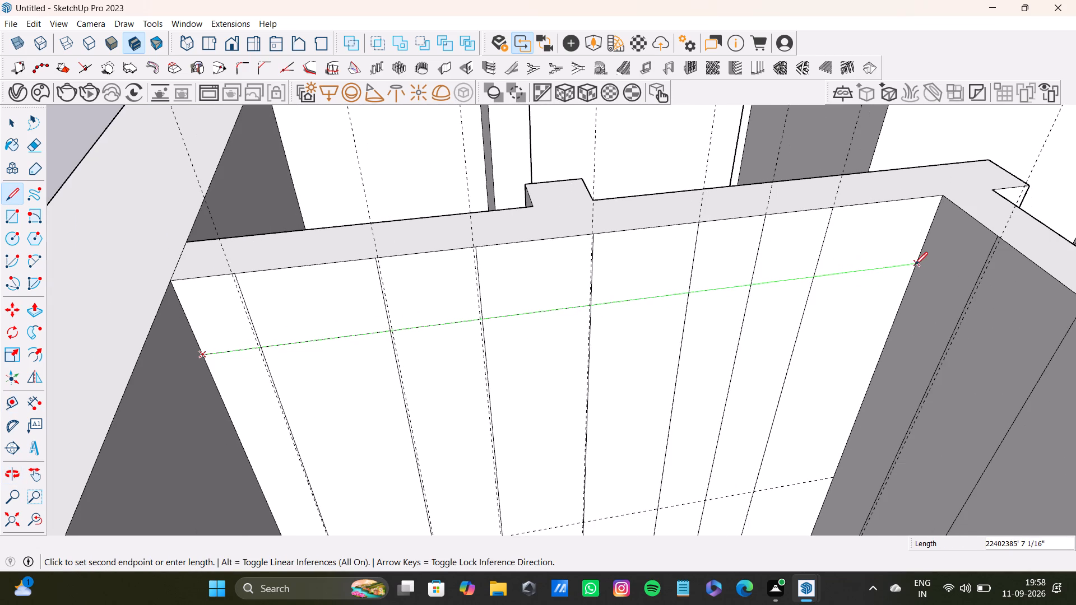
pyautogui.scroll(-3, 875, 334)
pyautogui.moveTo(864, 358); pyautogui.dragTo(832, 213, button='middle')
pyautogui.scroll(5, 350, 402)
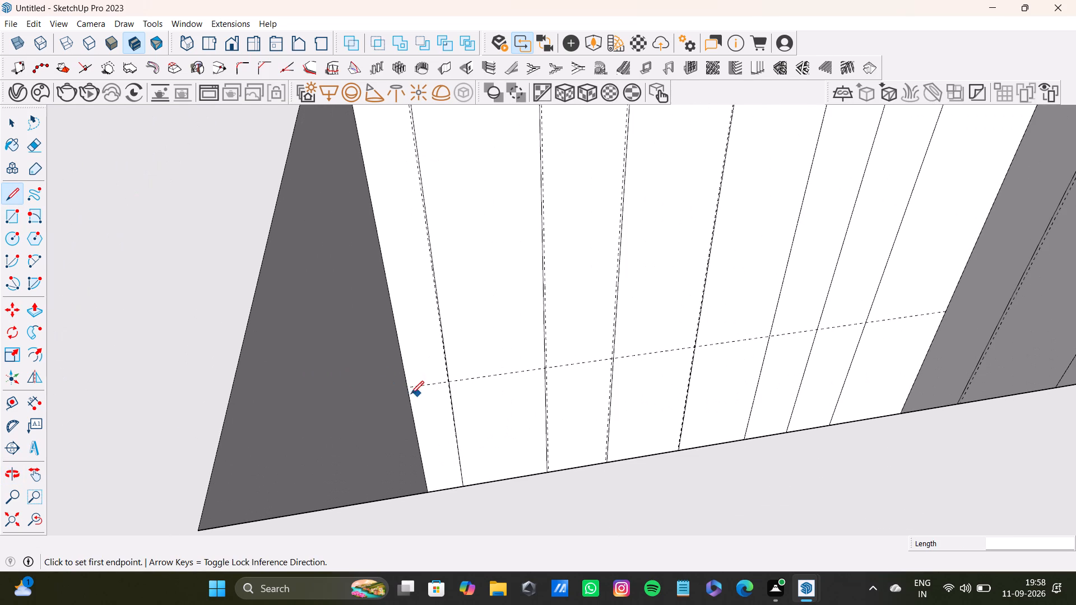
pyautogui.click(407, 388)
pyautogui.moveTo(948, 312); pyautogui.dragTo(943, 313)
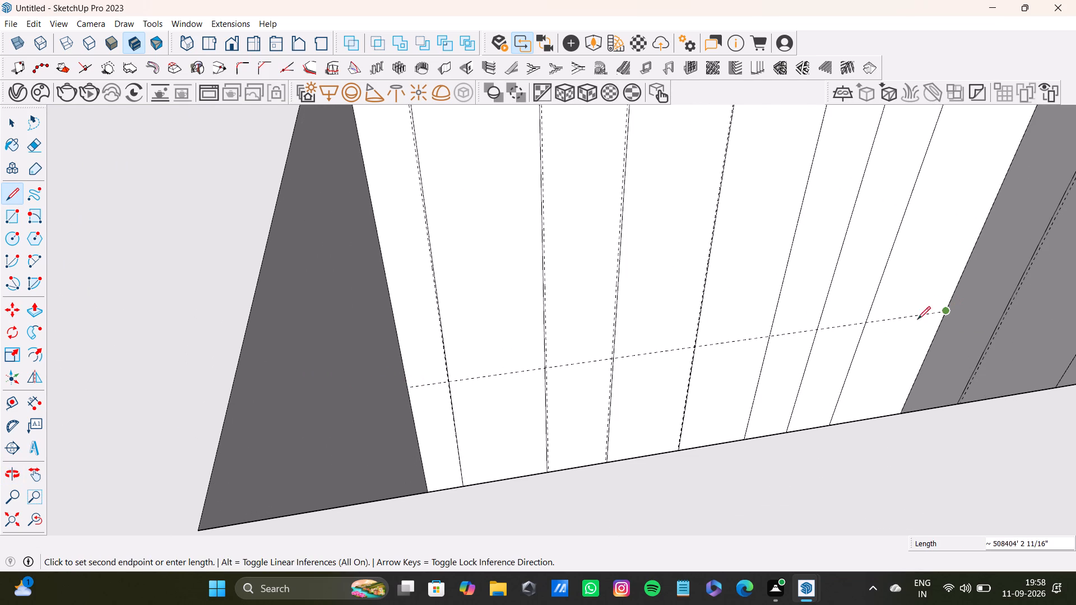
pyautogui.click(399, 390)
pyautogui.scroll(-8, 398, 389)
pyautogui.moveTo(452, 390); pyautogui.dragTo(374, 480, button='middle')
pyautogui.scroll(3, 398, 438)
pyautogui.press('space')
# Add a horizontal guide about 2546685' below the adjoining wall face's top edge, meeting the corridor-side wall's upper line.
pyautogui.scroll(-8, 406, 406)
pyautogui.moveTo(442, 375); pyautogui.dragTo(734, 318, button='middle')
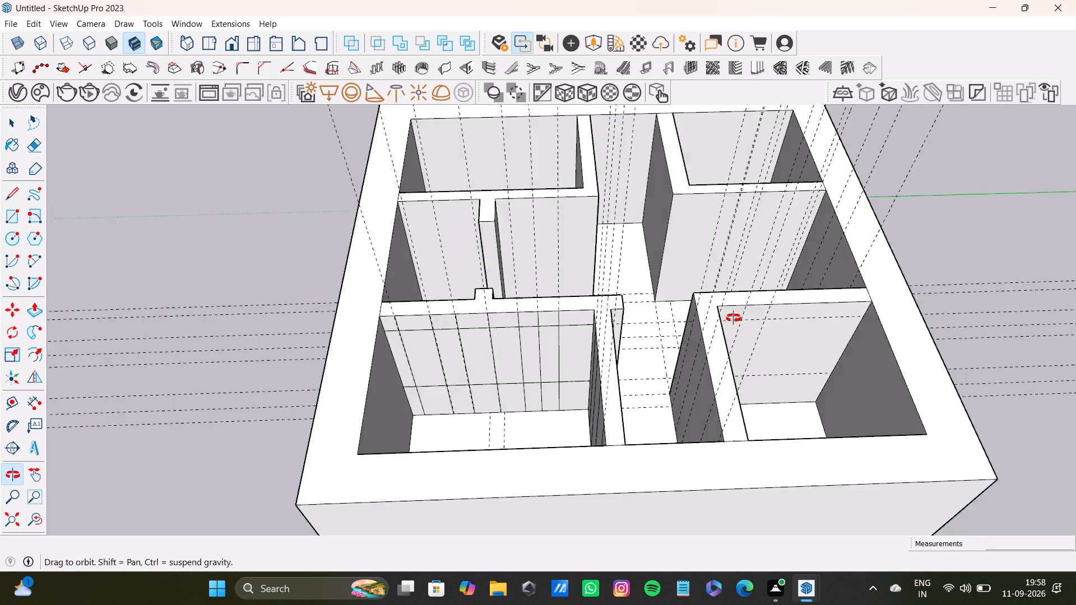
pyautogui.moveTo(734, 318); pyautogui.dragTo(799, 307, button='middle')
pyautogui.scroll(3, 681, 329)
pyautogui.keyDown('shift'); pyautogui.moveTo(673, 311); pyautogui.dragTo(518, 375, button='middle'); pyautogui.keyUp('shift')
pyautogui.moveTo(500, 376); pyautogui.dragTo(585, 348, button='middle')
pyautogui.press('t')
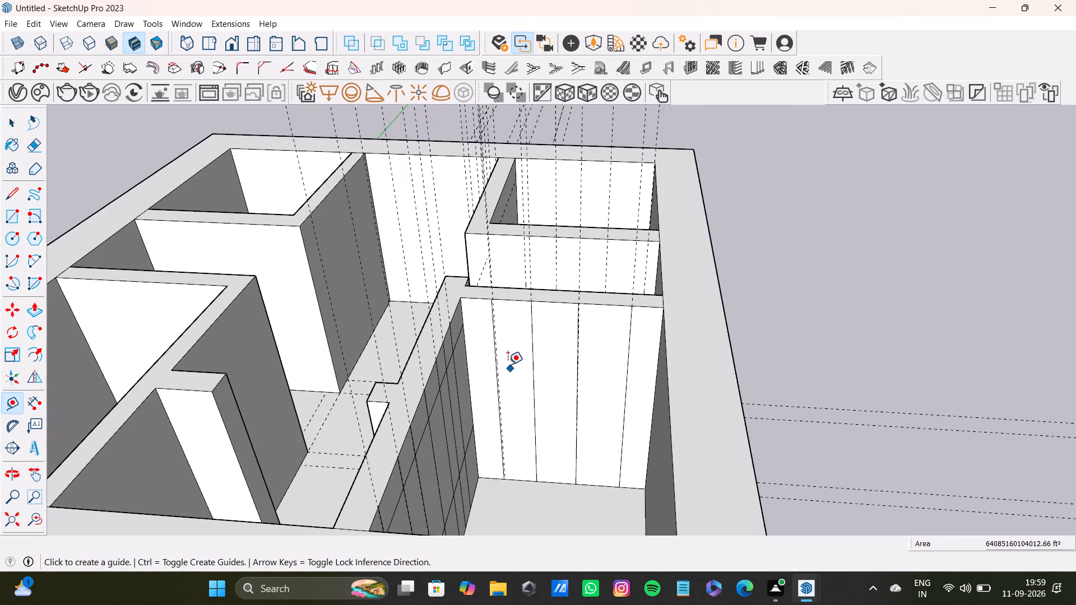
pyautogui.scroll(10, 457, 350)
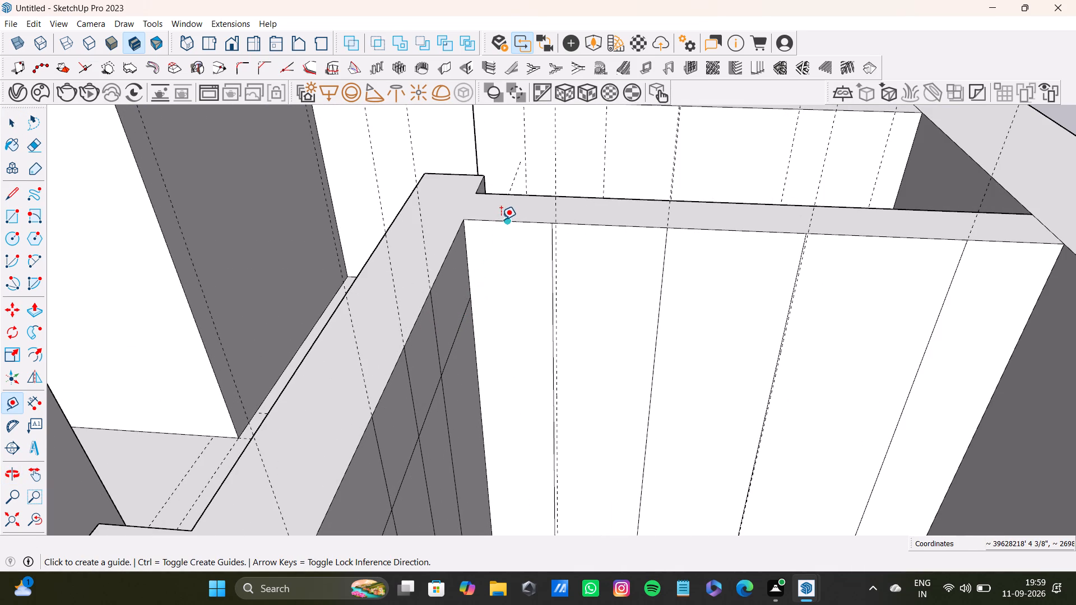
pyautogui.click(500, 228)
pyautogui.press('space')
pyautogui.press('t')
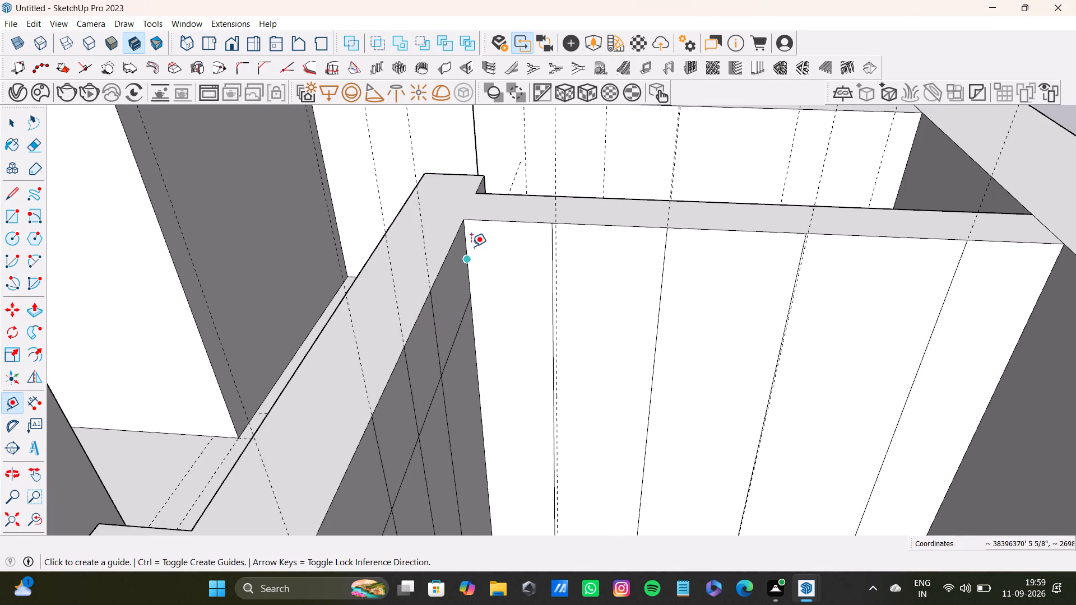
pyautogui.click(490, 220)
pyautogui.click(470, 296)
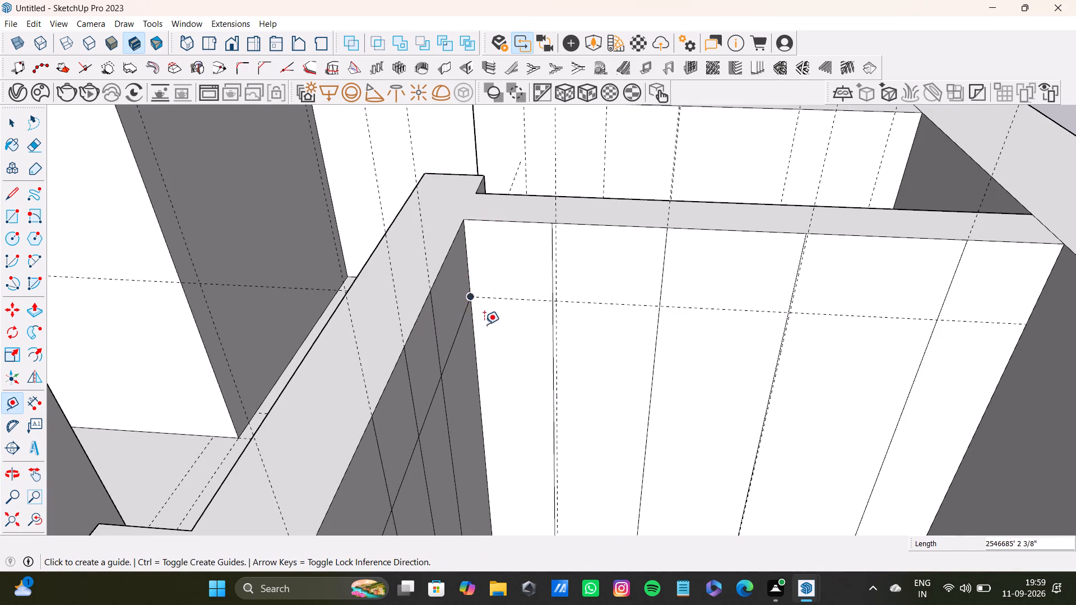
# Add a lower horizontal guide across the adjoining wall face, level with the corridor-side wall's lower line.
pyautogui.scroll(-4, 484, 324)
pyautogui.click(508, 289)
pyautogui.scroll(-2, 514, 385)
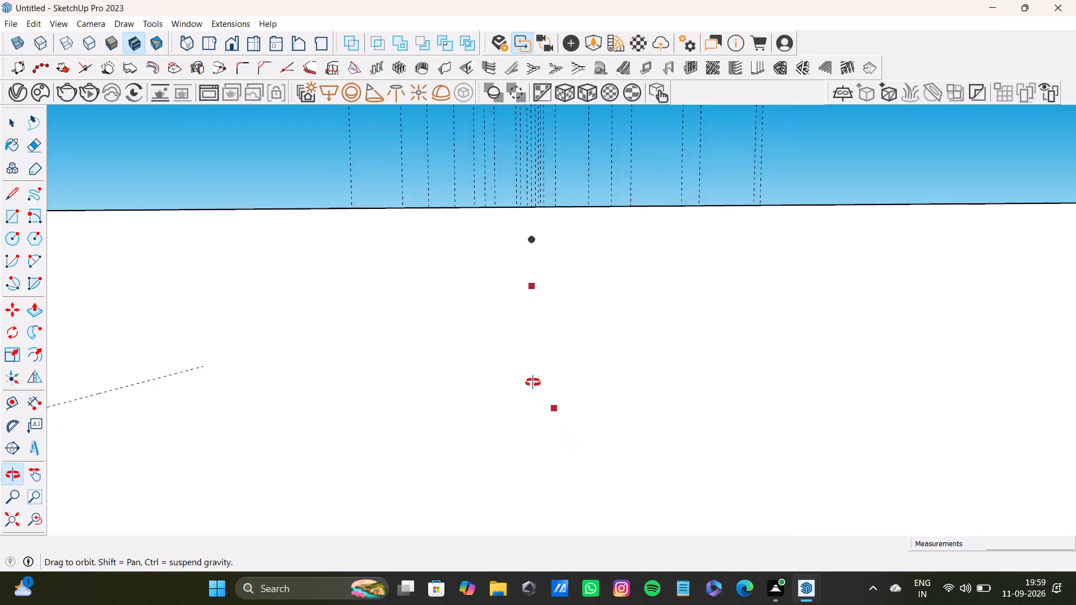
pyautogui.press('space')
pyautogui.press('t')
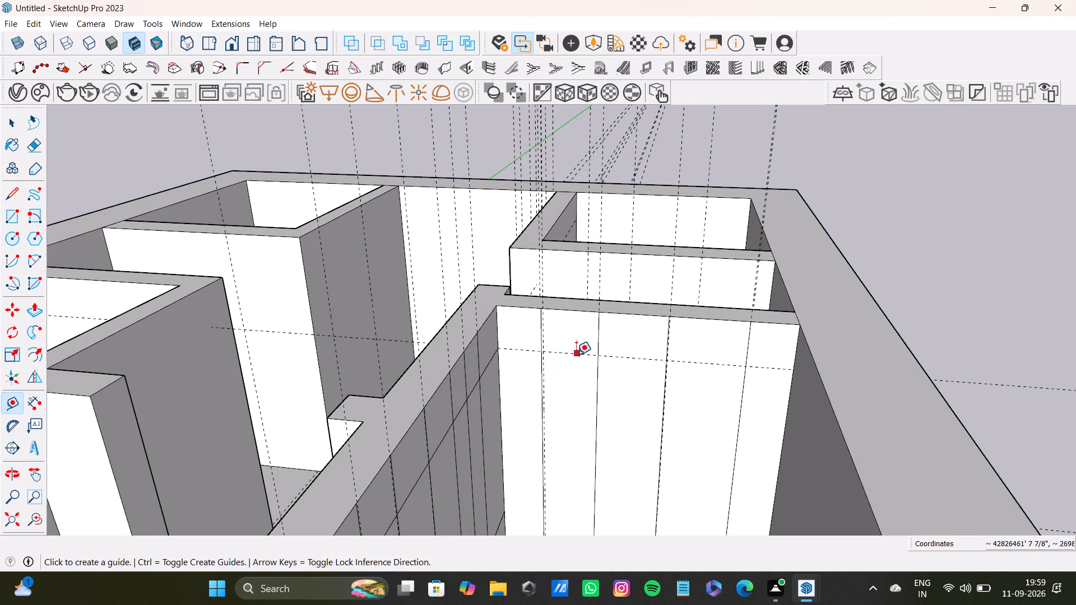
pyautogui.click(576, 355)
pyautogui.keyDown('shift'); pyautogui.moveTo(547, 492); pyautogui.dragTo(490, 434, button='middle'); pyautogui.keyUp('shift')
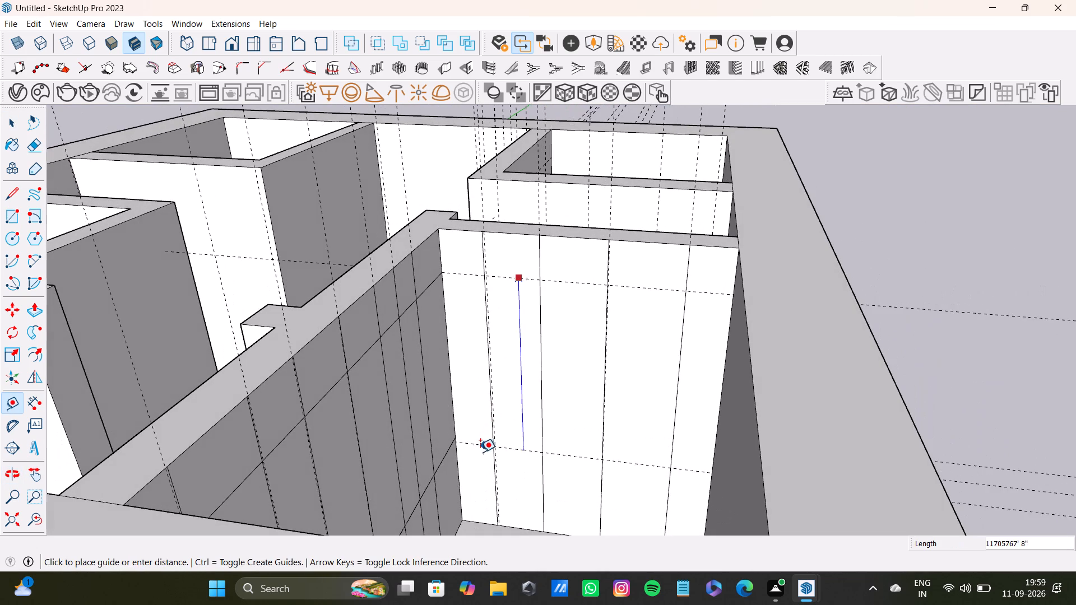
pyautogui.click(458, 438)
pyautogui.press('space')
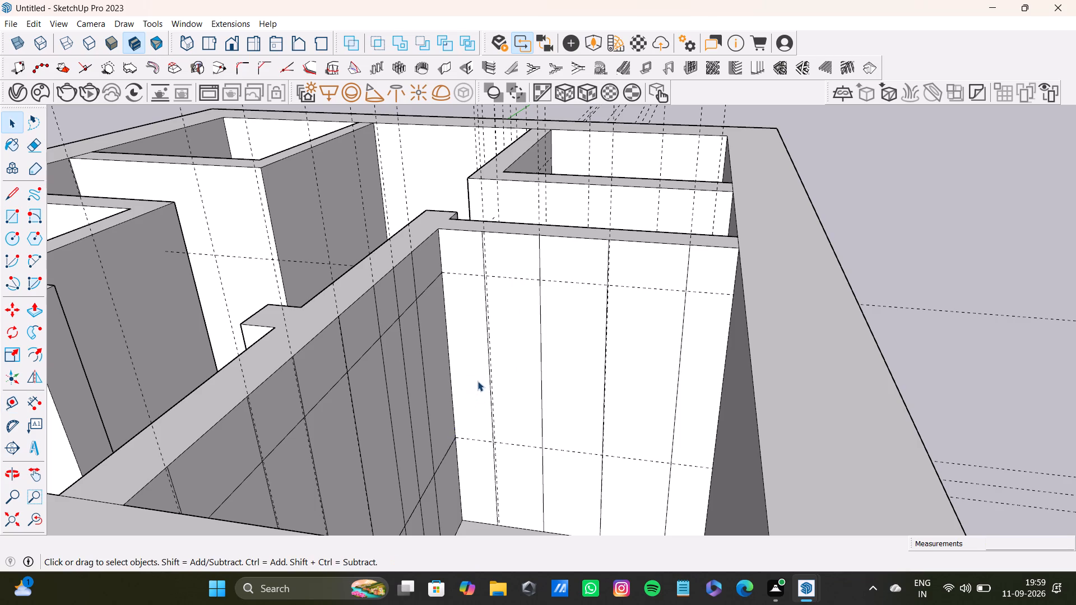
# Draw two full-width horizontal lines along the adjoining wall face's guides, the lower about 15836968' long.
pyautogui.press('l')
pyautogui.click(442, 273)
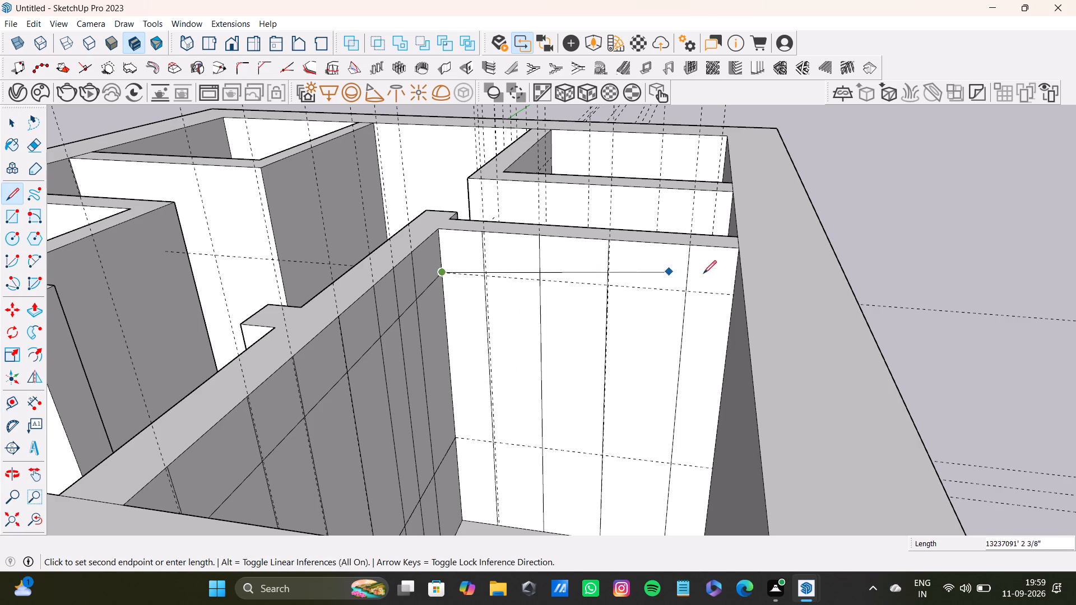
pyautogui.click(734, 293)
pyautogui.click(456, 439)
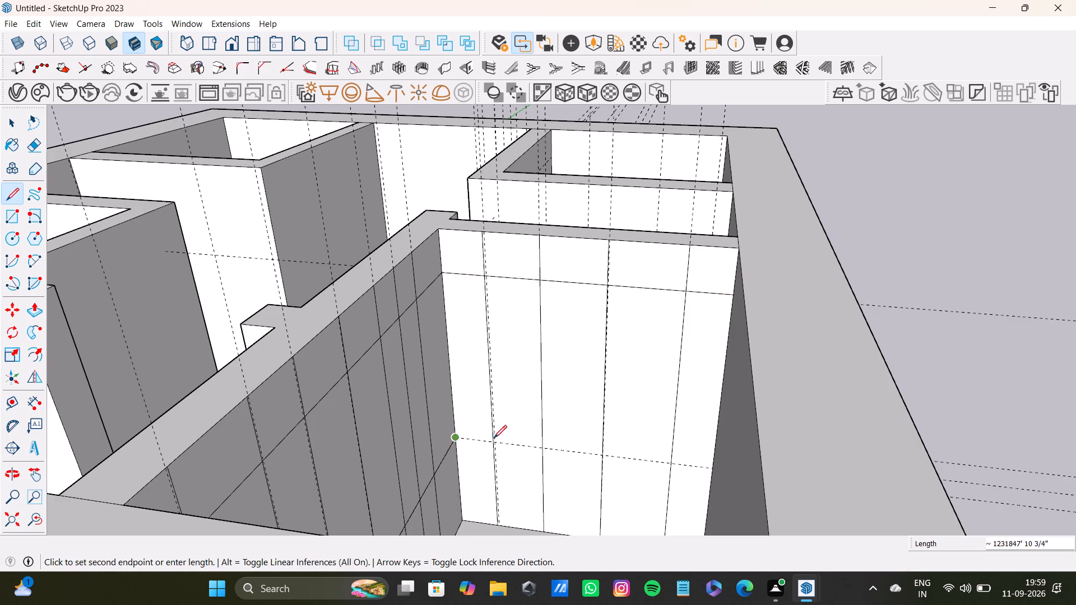
pyautogui.click(713, 470)
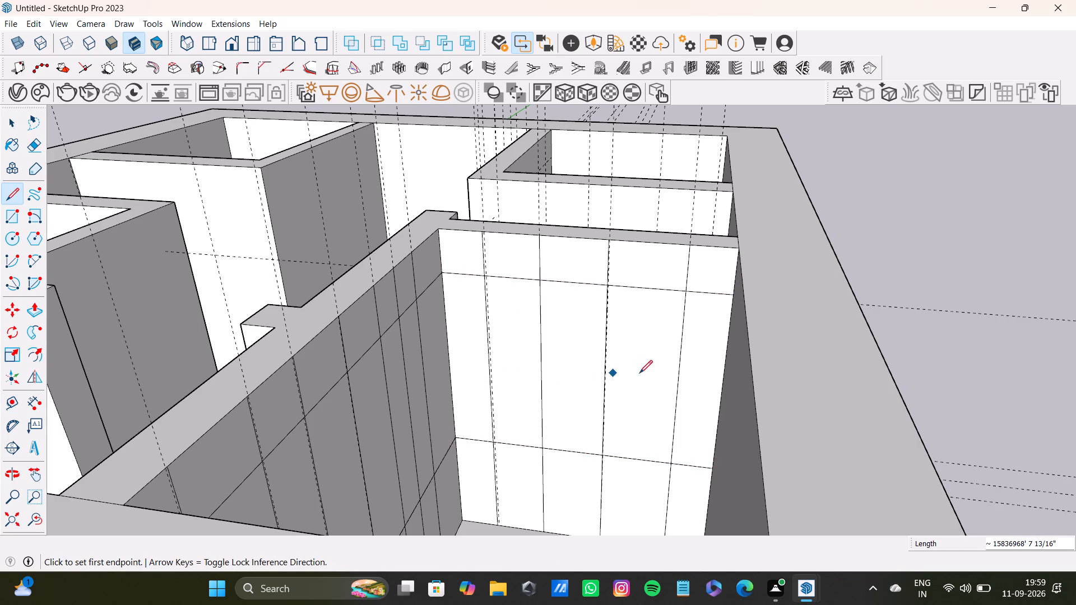
# Push/Pull the two middle-band panels nearest the outer wall on the adjoining wall face outward into the room, making them flush.
pyautogui.press('space')
pyautogui.click(690, 374)
pyautogui.press('p')
pyautogui.moveTo(691, 373); pyautogui.dragTo(692, 384)
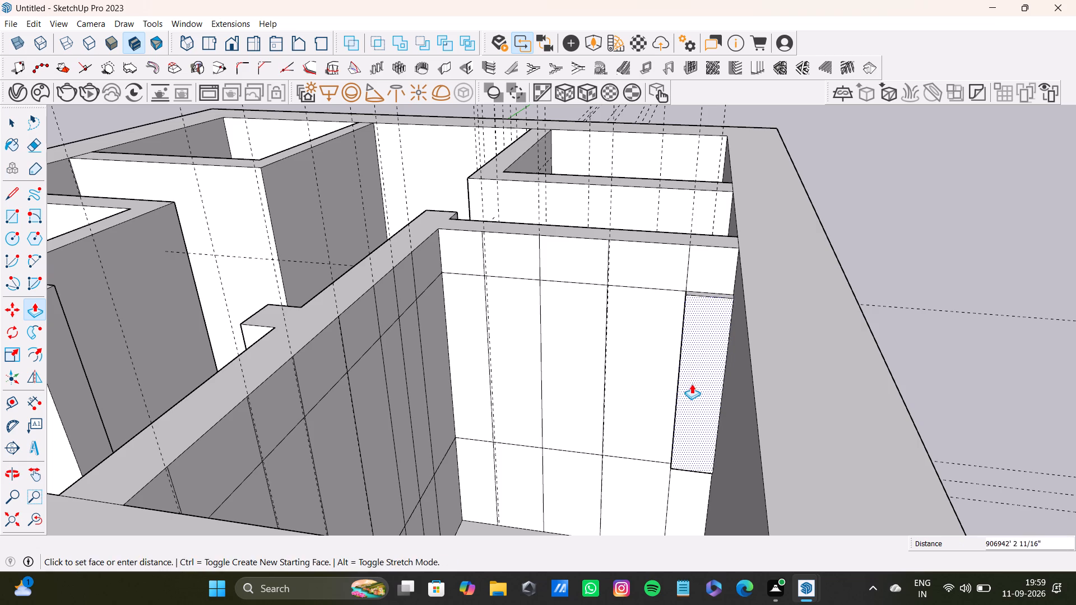
pyautogui.moveTo(692, 384); pyautogui.dragTo(692, 386)
pyautogui.press('space')
pyautogui.click(662, 357)
pyautogui.press('p')
pyautogui.moveTo(662, 357); pyautogui.dragTo(685, 366)
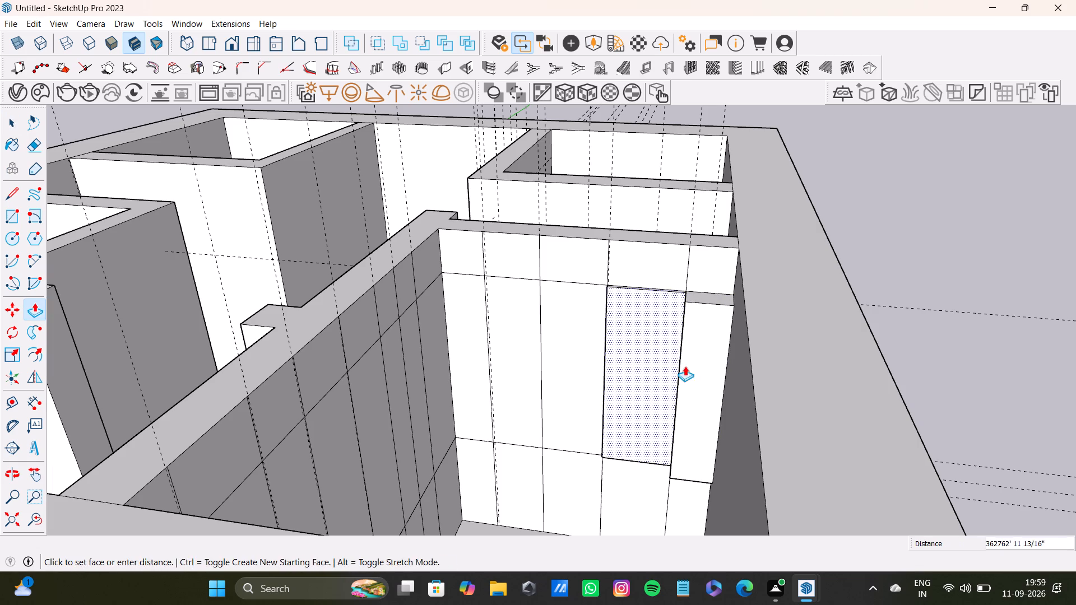
pyautogui.moveTo(685, 366); pyautogui.dragTo(689, 368)
pyautogui.press('space')
# Paint the front face of the extruded panel farther from the outer wall with the slate-blue paint.
pyautogui.press('b')
pyautogui.click(560, 359)
pyautogui.press('space')
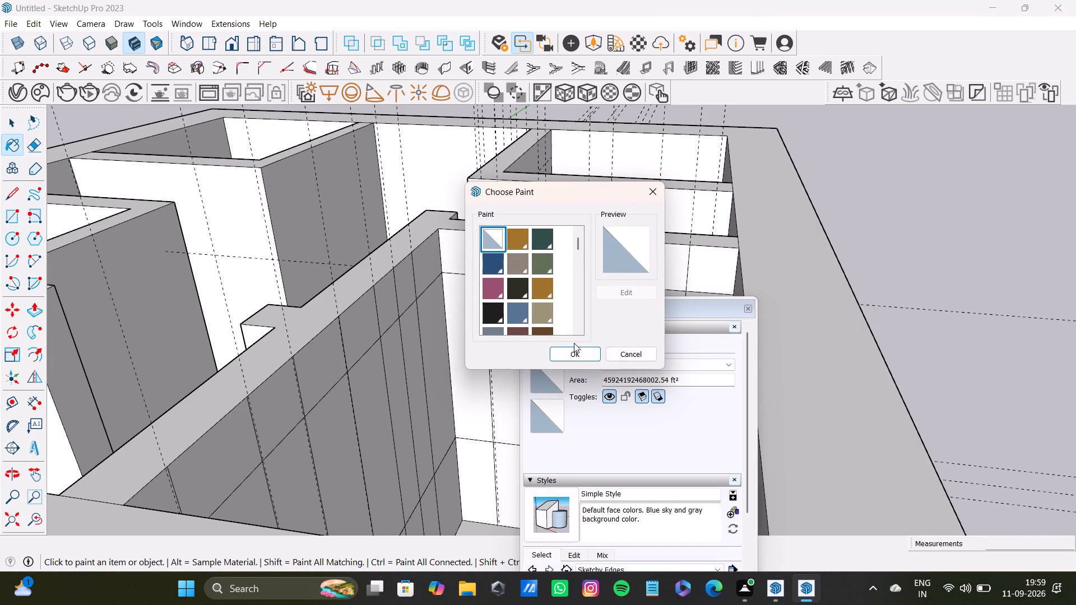
pyautogui.scroll(-3, 534, 287)
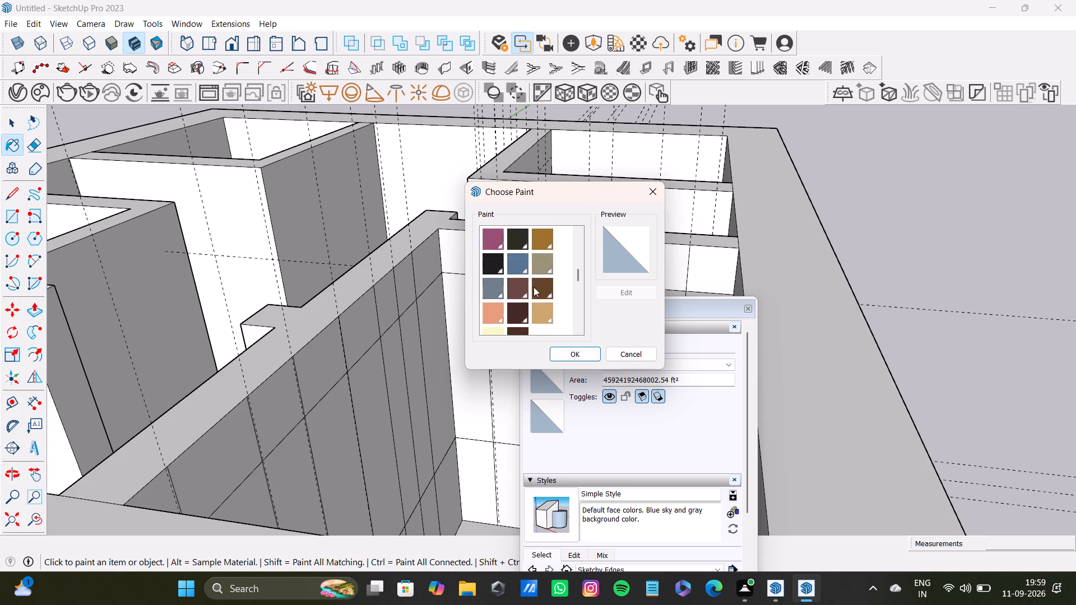
pyautogui.scroll(-3, 534, 287)
pyautogui.scroll(3, 534, 287)
pyautogui.click(523, 268)
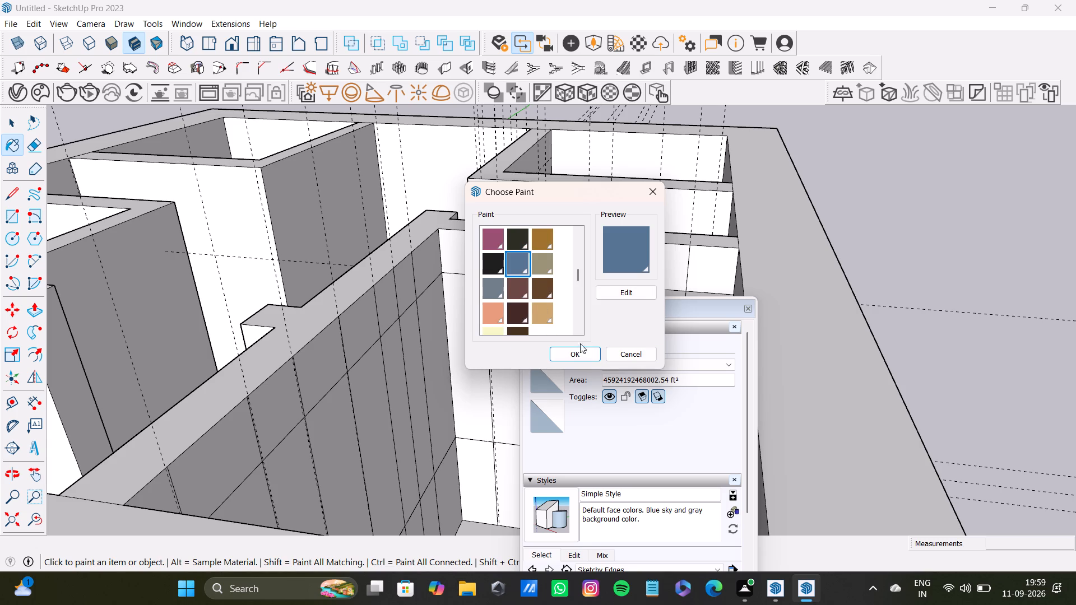
pyautogui.click(588, 356)
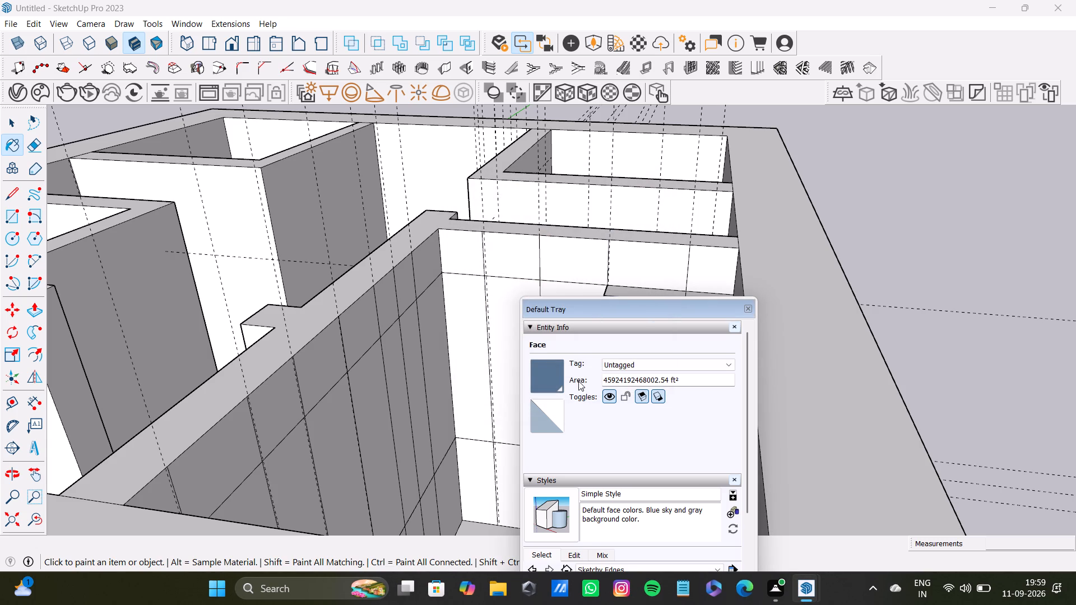
pyautogui.click(562, 375)
pyautogui.click(644, 189)
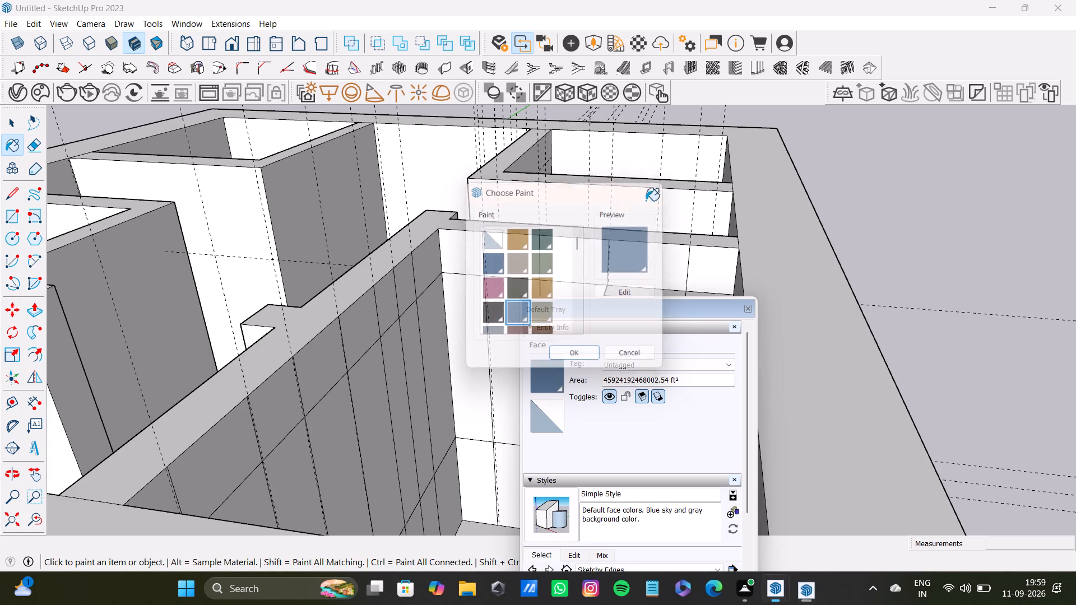
pyautogui.click(746, 310)
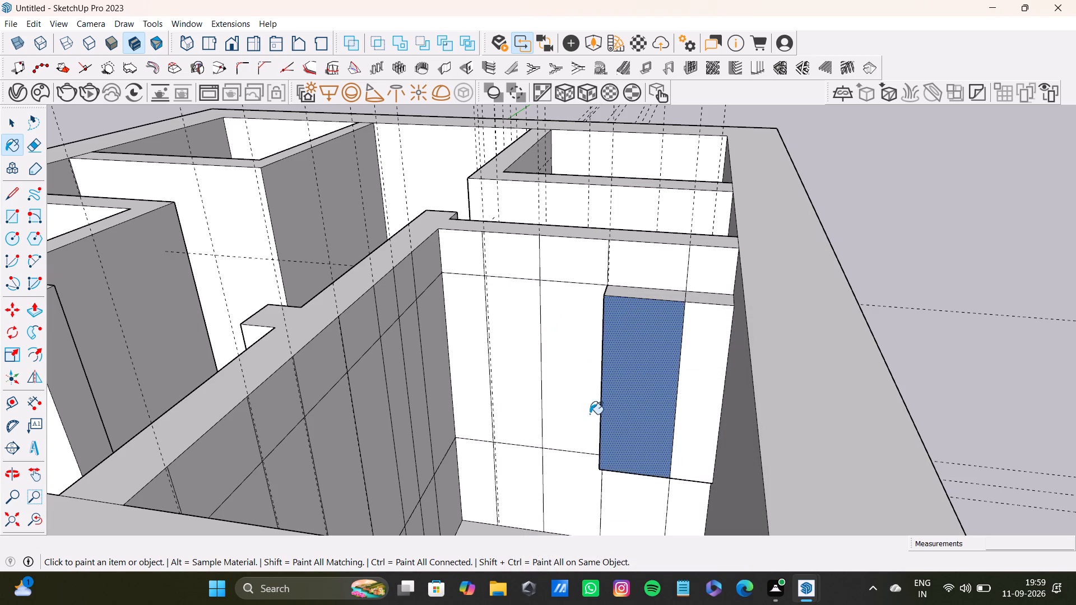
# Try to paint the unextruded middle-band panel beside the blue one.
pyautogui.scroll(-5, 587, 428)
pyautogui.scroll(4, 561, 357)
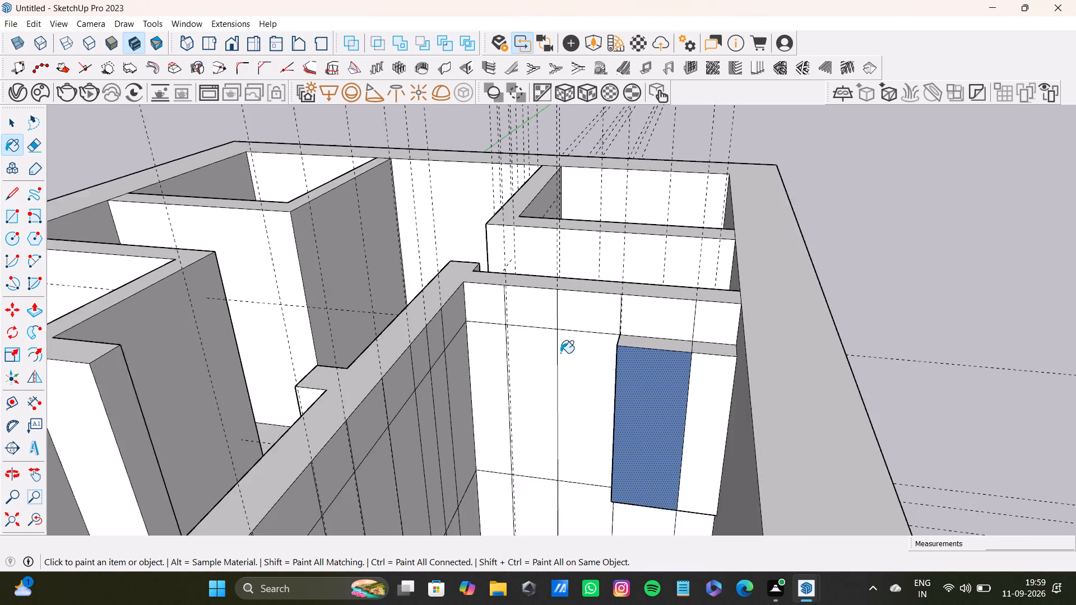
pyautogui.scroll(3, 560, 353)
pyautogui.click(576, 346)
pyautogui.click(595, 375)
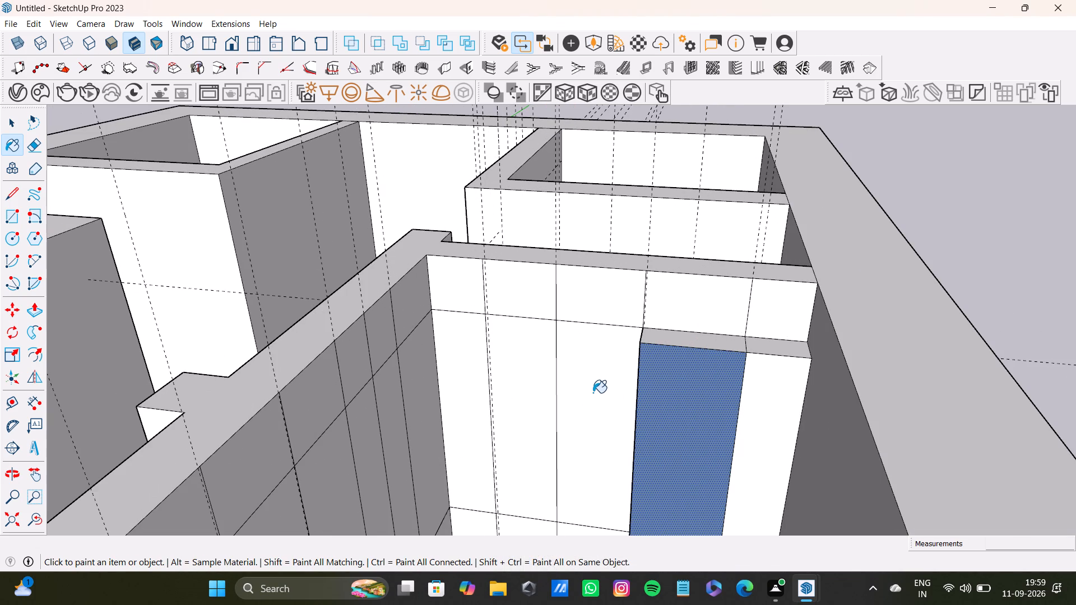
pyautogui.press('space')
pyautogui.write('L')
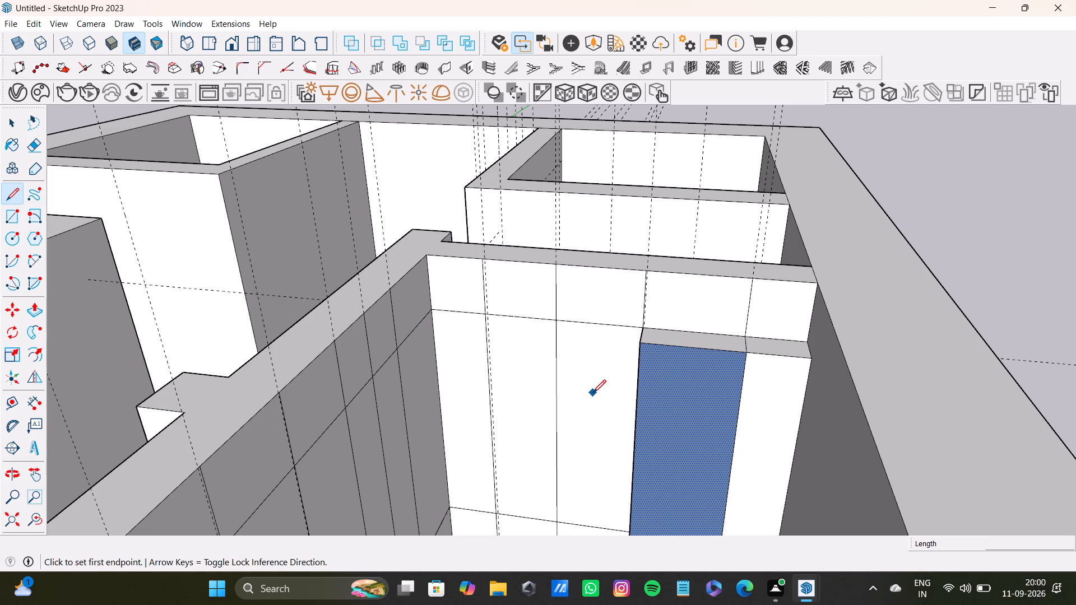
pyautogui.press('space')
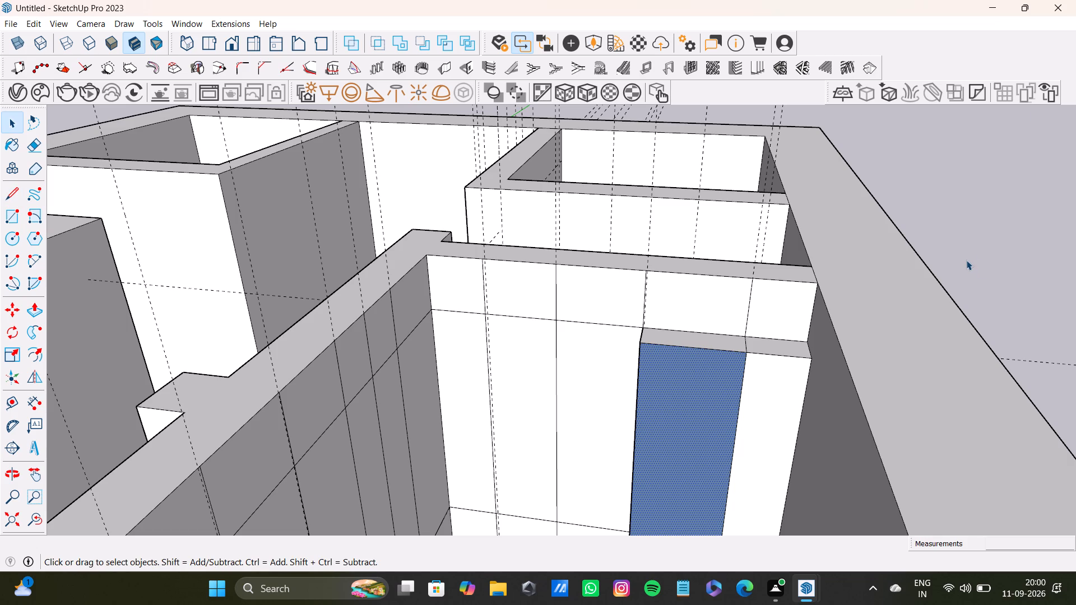
# Push/Pull the flat middle-band panel beside the blue one outward into the room, flush with the blue panel.
pyautogui.click(595, 388)
pyautogui.press('p')
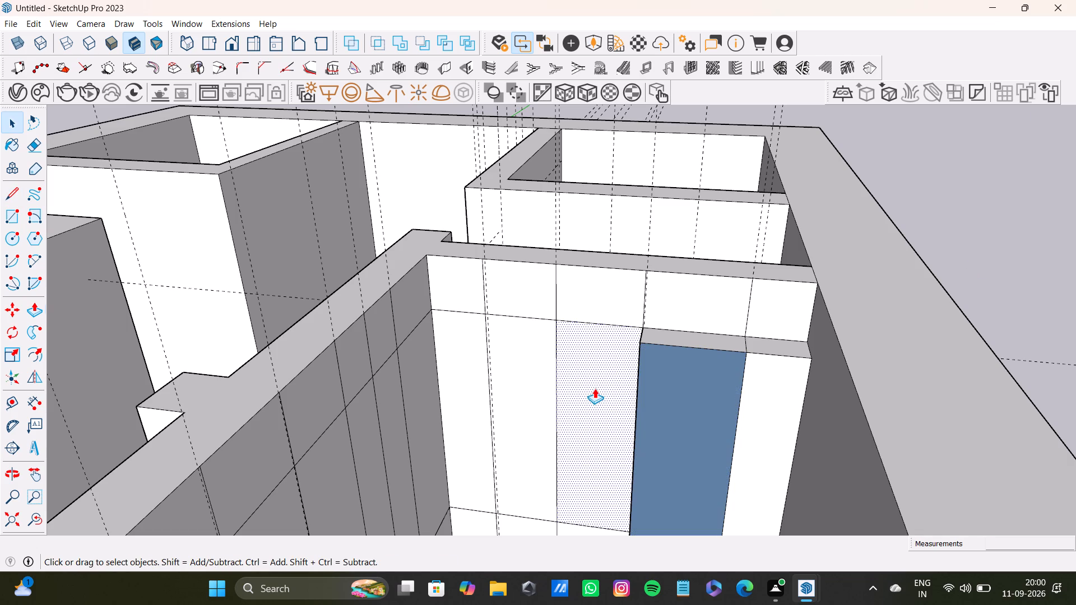
pyautogui.moveTo(596, 383); pyautogui.dragTo(633, 418)
pyautogui.press('space')
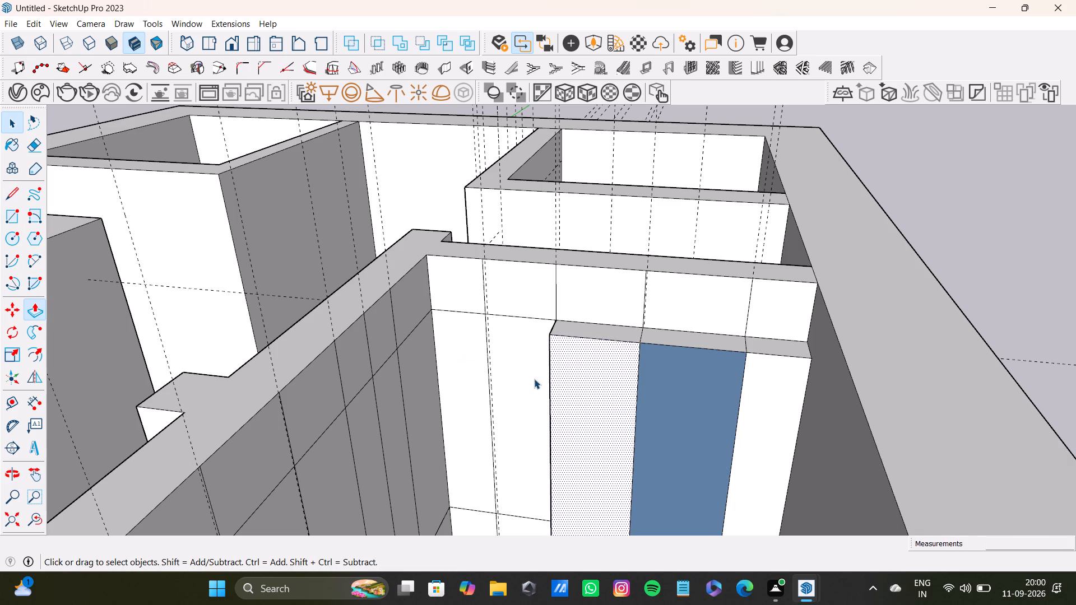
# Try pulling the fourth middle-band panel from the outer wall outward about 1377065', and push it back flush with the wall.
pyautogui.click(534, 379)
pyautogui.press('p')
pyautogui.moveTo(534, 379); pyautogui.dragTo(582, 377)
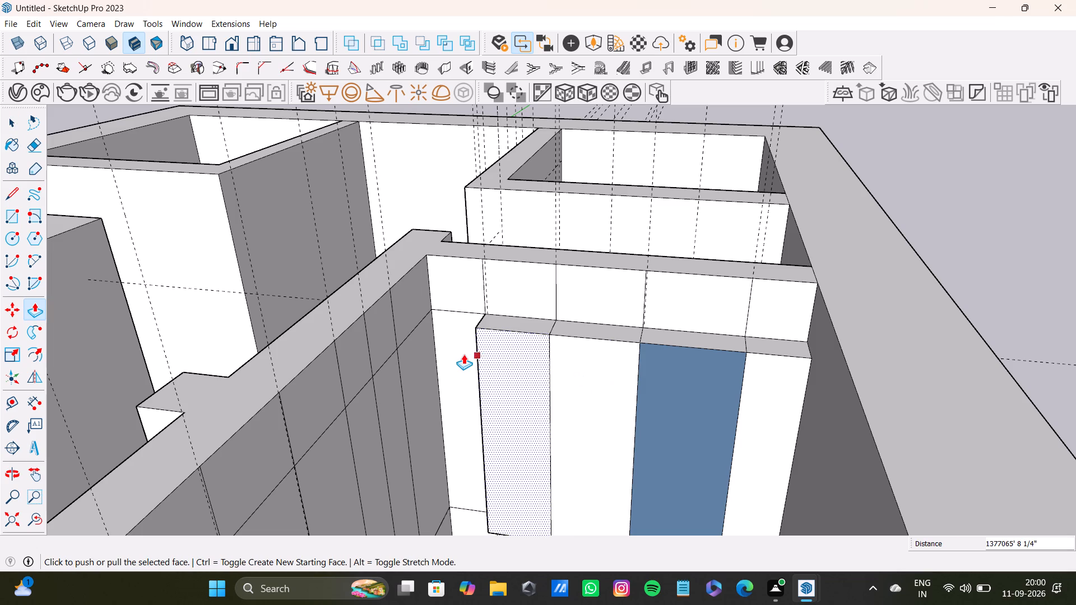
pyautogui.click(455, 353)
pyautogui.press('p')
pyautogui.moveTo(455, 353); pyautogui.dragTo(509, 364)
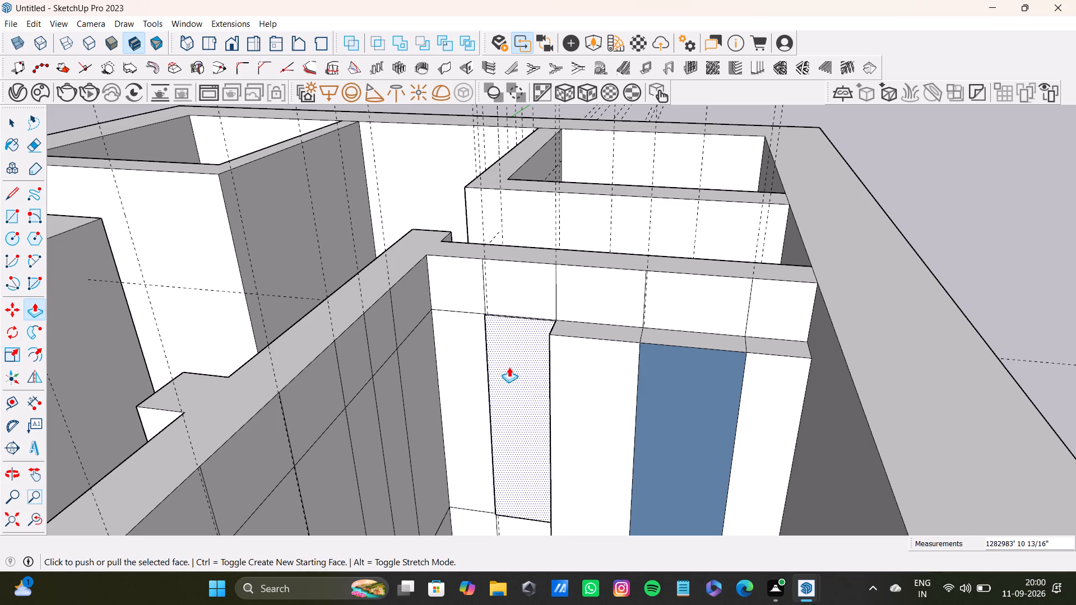
# On the long wall face, Push/Pull the middle-band panel second from the outer wall outward into the room.
pyautogui.moveTo(568, 420); pyautogui.dragTo(224, 402, button='middle')
pyautogui.scroll(-3, 240, 356)
pyautogui.keyDown('shift'); pyautogui.moveTo(259, 322); pyautogui.dragTo(477, 339, button='middle'); pyautogui.keyUp('shift')
pyautogui.scroll(3, 366, 323)
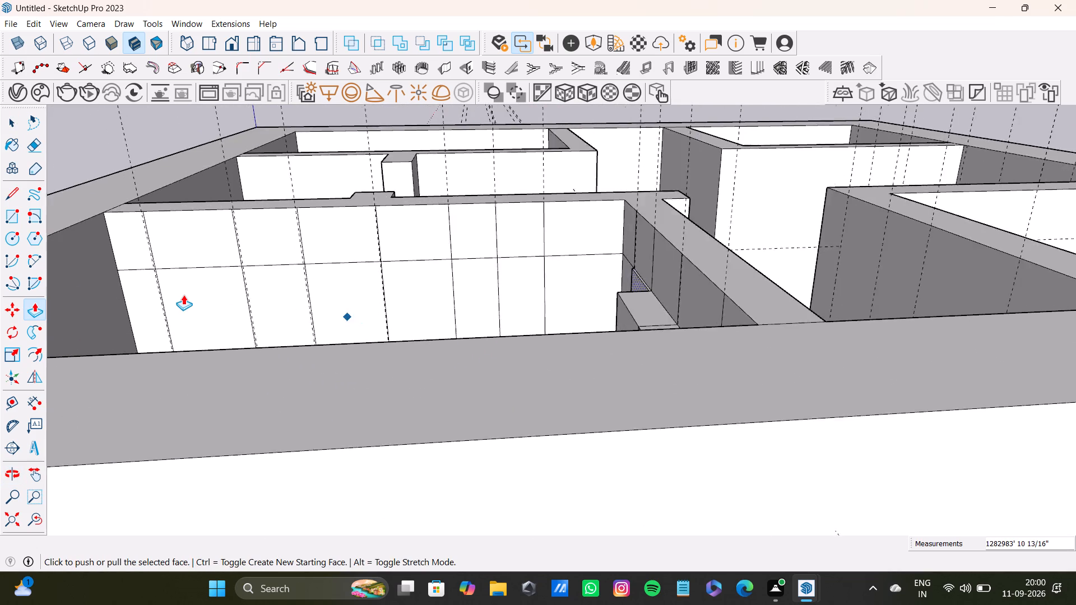
pyautogui.scroll(6, 183, 295)
pyautogui.moveTo(265, 314); pyautogui.dragTo(254, 341, button='middle')
pyautogui.press('space')
pyautogui.click(256, 329)
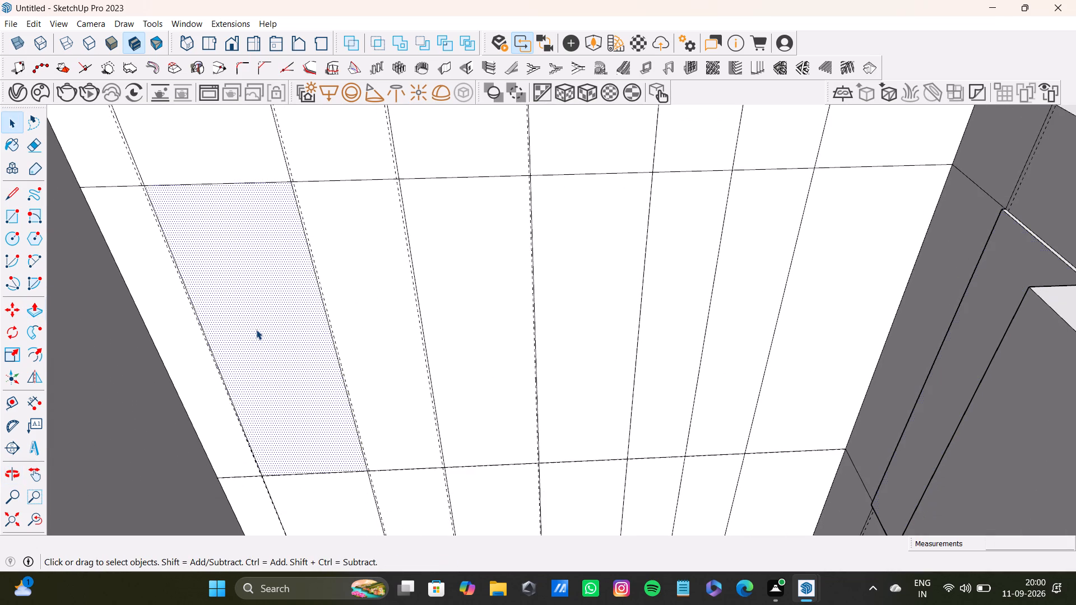
pyautogui.press('p')
pyautogui.moveTo(256, 329); pyautogui.dragTo(256, 361)
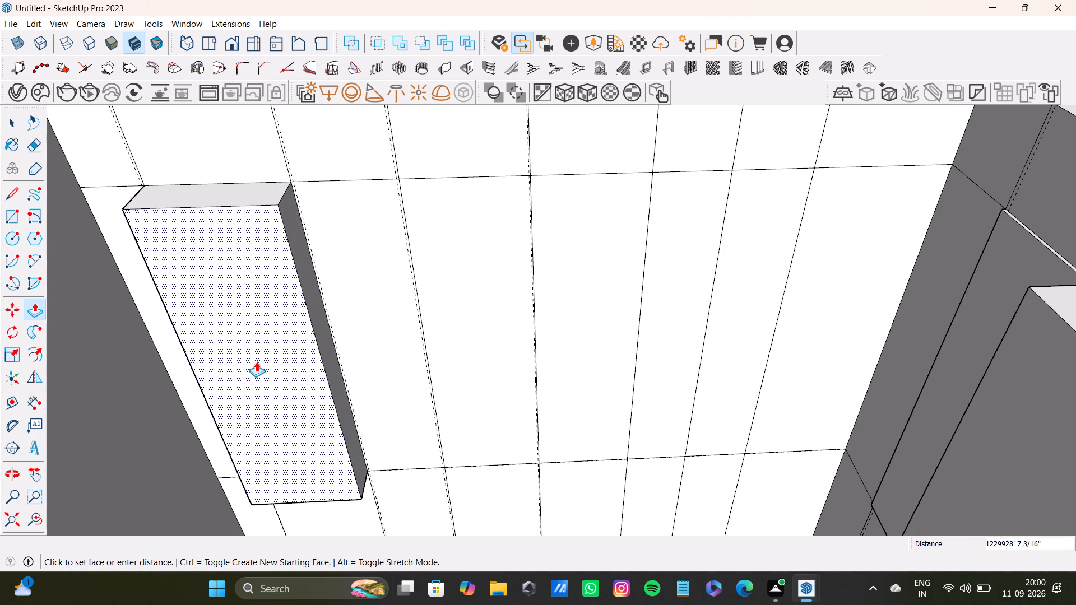
pyautogui.moveTo(256, 361); pyautogui.dragTo(313, 402)
pyautogui.press('space')
# Push/Pull the following three middle-band panels on the long wall outward, flush with the first extruded panel.
pyautogui.click(359, 319)
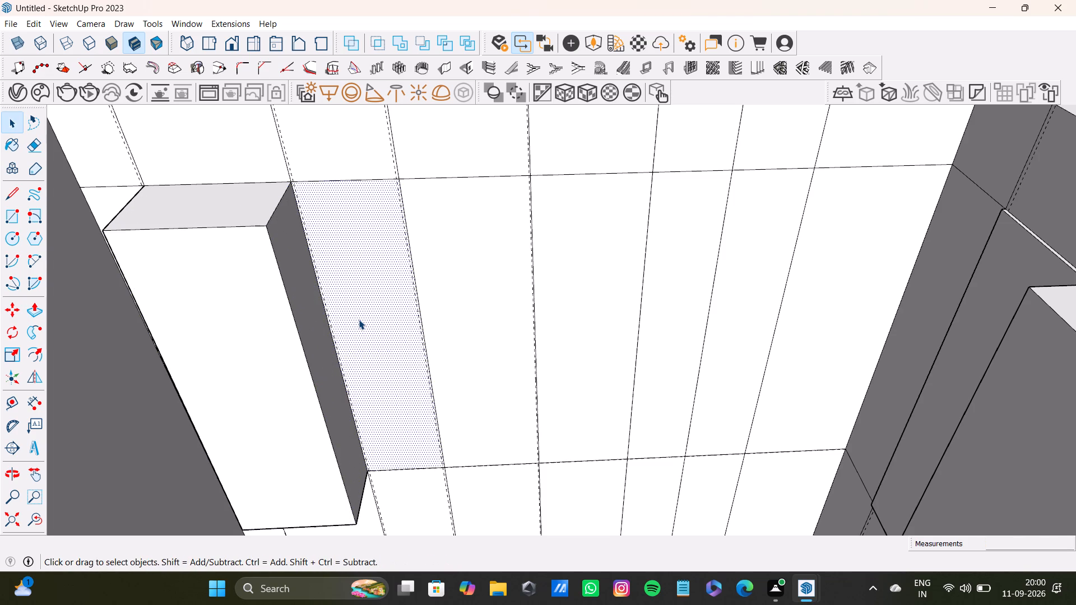
pyautogui.press('p')
pyautogui.moveTo(359, 319); pyautogui.dragTo(304, 364)
pyautogui.press('space')
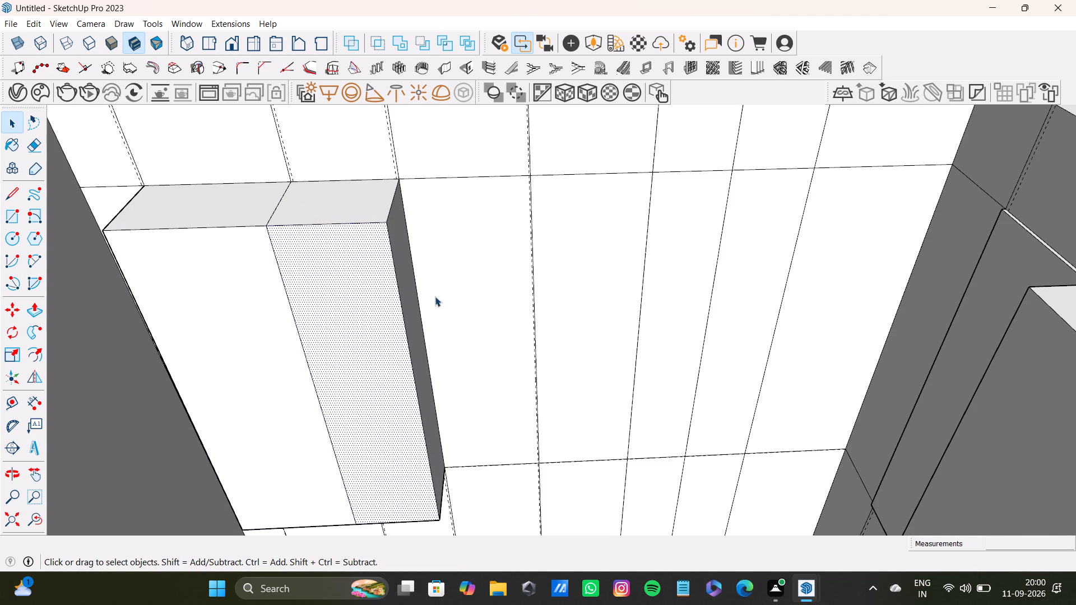
pyautogui.click(435, 296)
pyautogui.press('p')
pyautogui.moveTo(435, 296); pyautogui.dragTo(359, 327)
pyautogui.press('space')
pyautogui.click(556, 263)
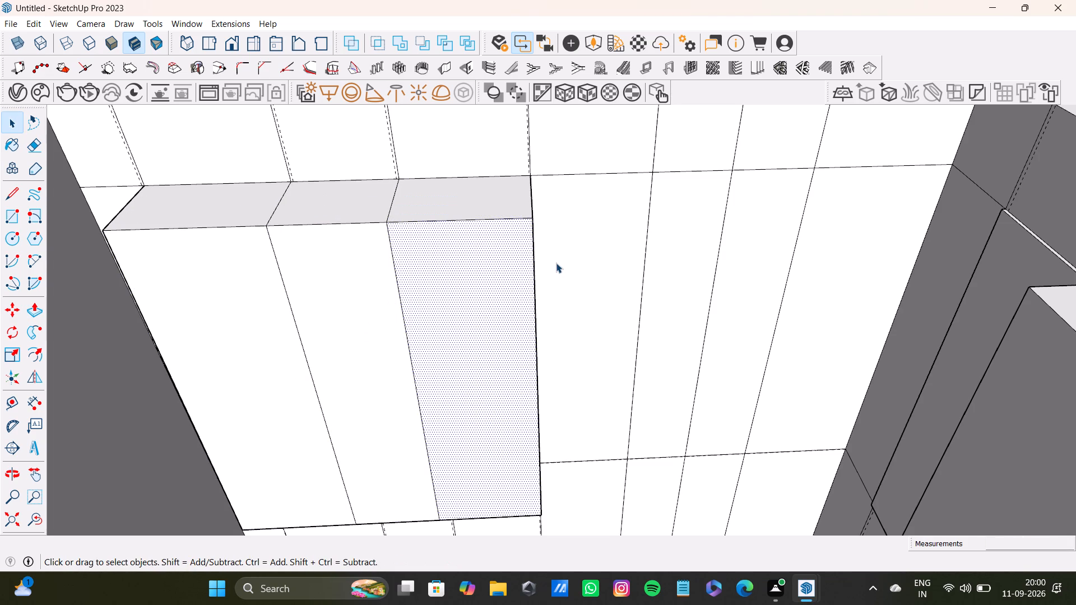
pyautogui.press('p')
pyautogui.moveTo(556, 263); pyautogui.dragTo(506, 266)
pyautogui.press('space')
# Push/Pull the last three middle-band panels on the long wall outward, flush with the others, up to the adjoining wall.
pyautogui.click(685, 215)
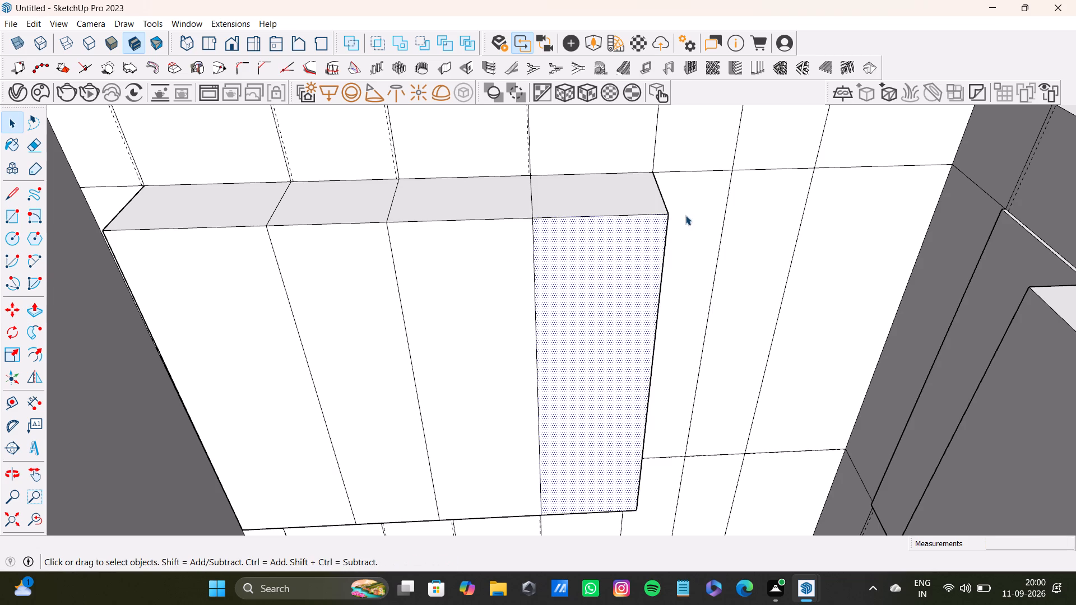
pyautogui.press('p')
pyautogui.moveTo(685, 215); pyautogui.dragTo(627, 225)
pyautogui.scroll(-4, 593, 259)
pyautogui.moveTo(628, 240); pyautogui.dragTo(498, 239, button='middle')
pyautogui.scroll(6, 578, 236)
pyautogui.click(660, 241)
pyautogui.press('p')
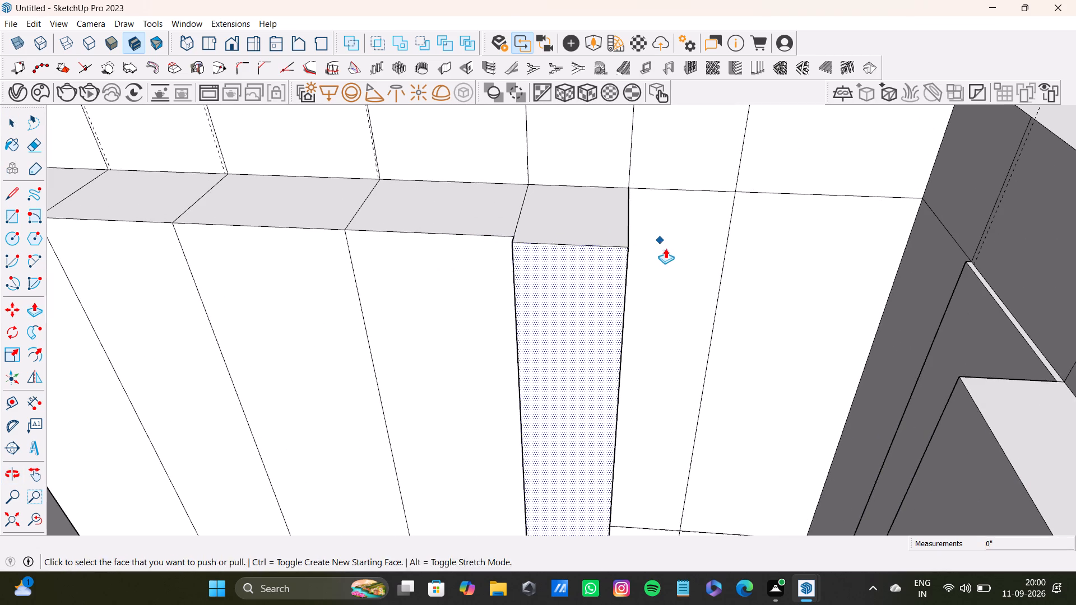
pyautogui.moveTo(665, 248); pyautogui.dragTo(576, 282)
pyautogui.press('space')
pyautogui.click(783, 238)
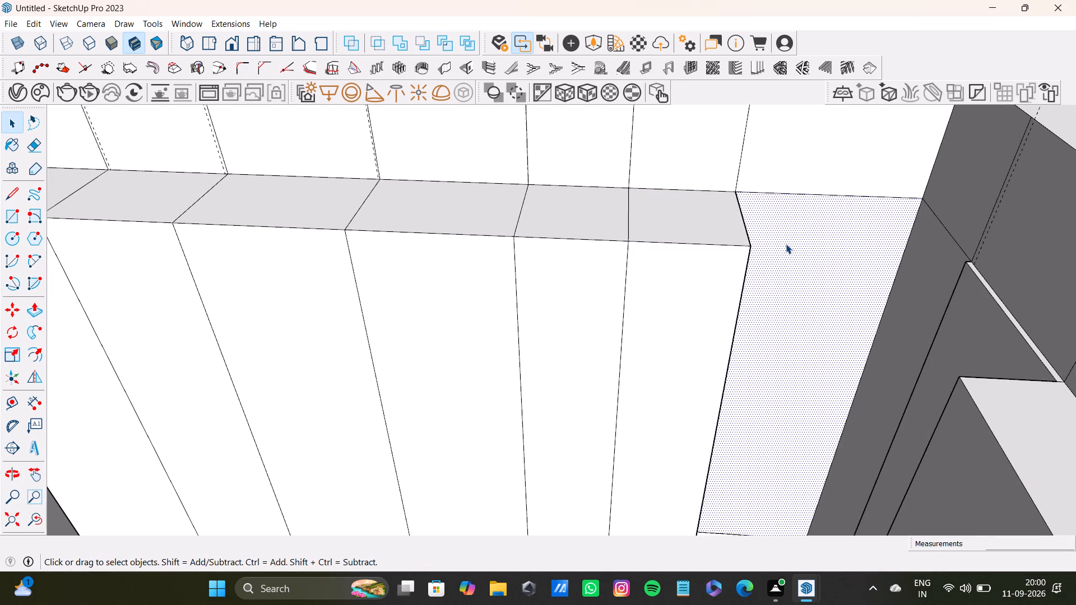
pyautogui.press('p')
pyautogui.moveTo(786, 245); pyautogui.dragTo(703, 286)
pyautogui.press('space')
# Push the long wall's first extruded panel back to a shallow projection, and the second one back by a smaller amount.
pyautogui.scroll(-4, 692, 283)
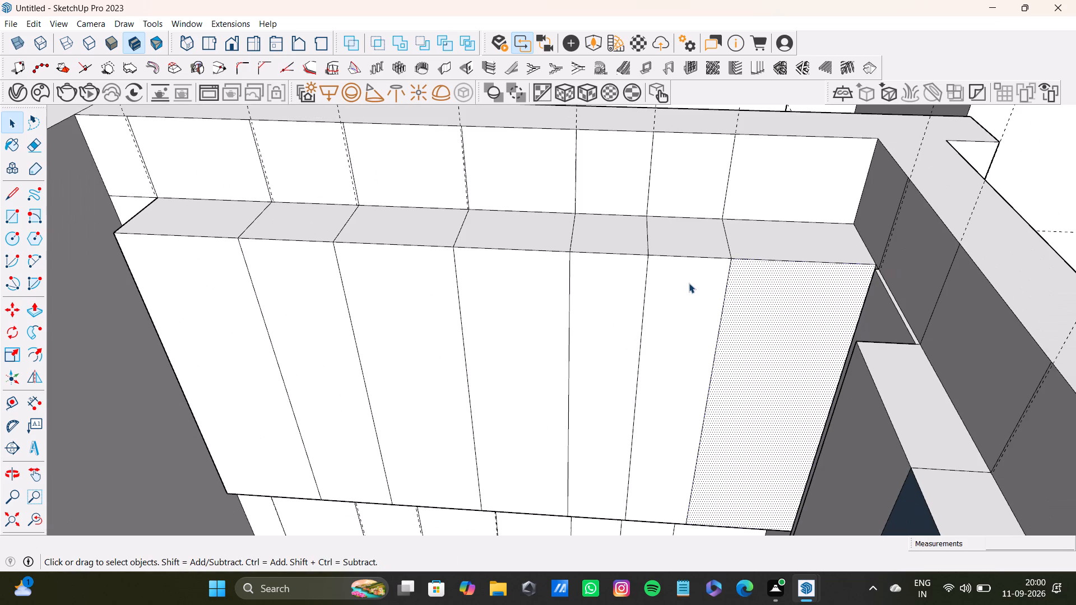
pyautogui.scroll(-3, 686, 307)
pyautogui.keyDown('shift'); pyautogui.moveTo(675, 314); pyautogui.dragTo(814, 264, button='middle'); pyautogui.keyUp('shift')
pyautogui.scroll(5, 472, 264)
pyautogui.moveTo(436, 258); pyautogui.dragTo(514, 263, button='middle')
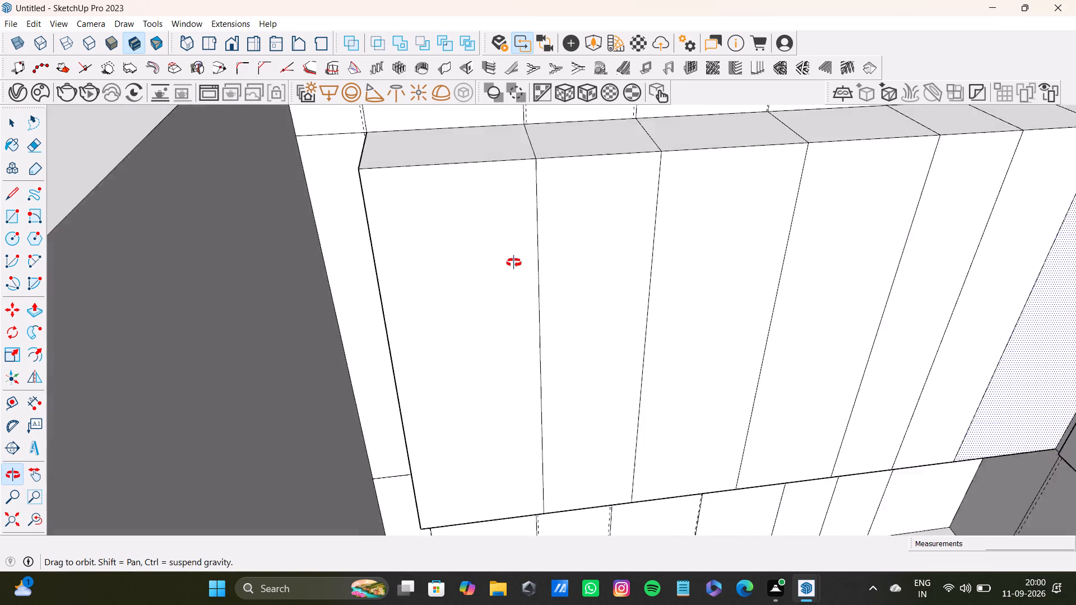
pyautogui.moveTo(514, 263); pyautogui.dragTo(486, 317, button='middle')
pyautogui.click(438, 292)
pyautogui.press('space')
pyautogui.press('p')
pyautogui.moveTo(440, 291); pyautogui.dragTo(447, 259)
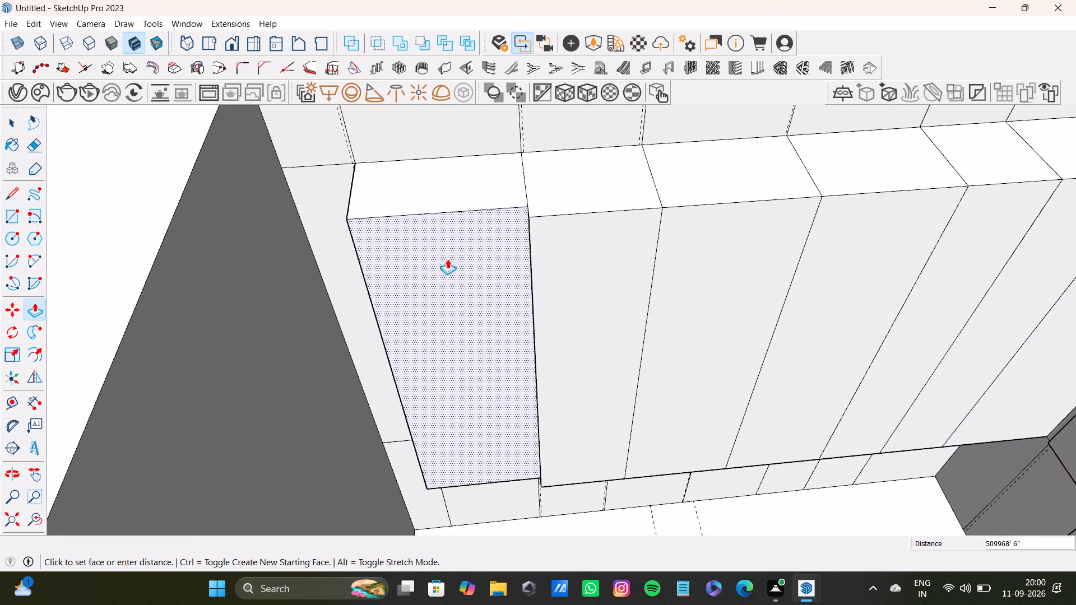
pyautogui.moveTo(447, 259); pyautogui.dragTo(451, 239)
pyautogui.press('space')
pyautogui.click(563, 278)
pyautogui.press('p')
pyautogui.moveTo(563, 278); pyautogui.dragTo(563, 274)
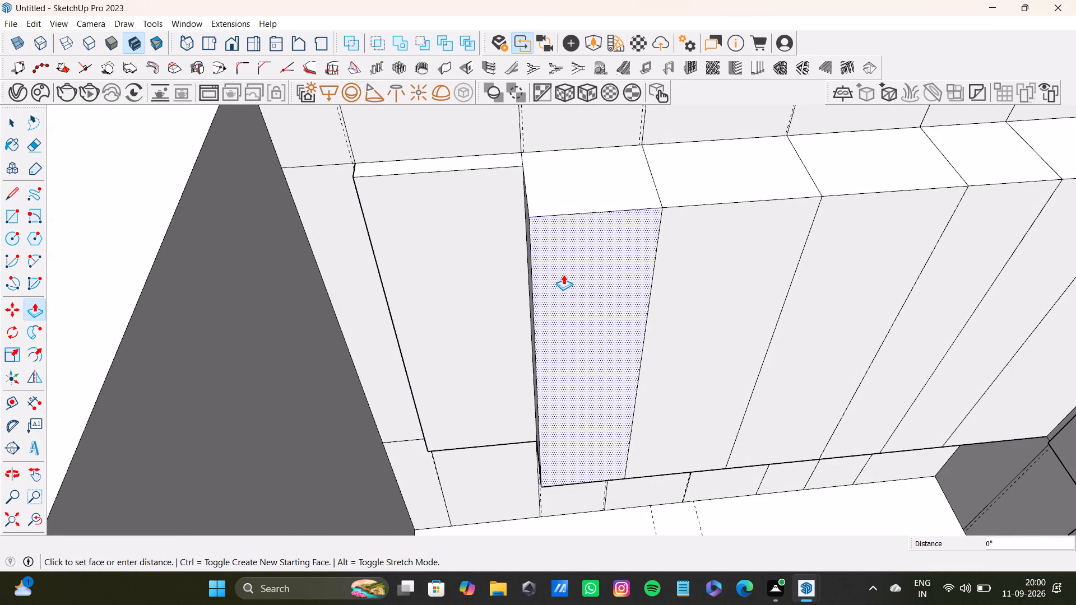
pyautogui.moveTo(563, 274); pyautogui.dragTo(551, 252)
pyautogui.press('space')
# Push back the long wall's third extruded panel to a shallow depth, and the fourth by about 891416'.
pyautogui.click(681, 277)
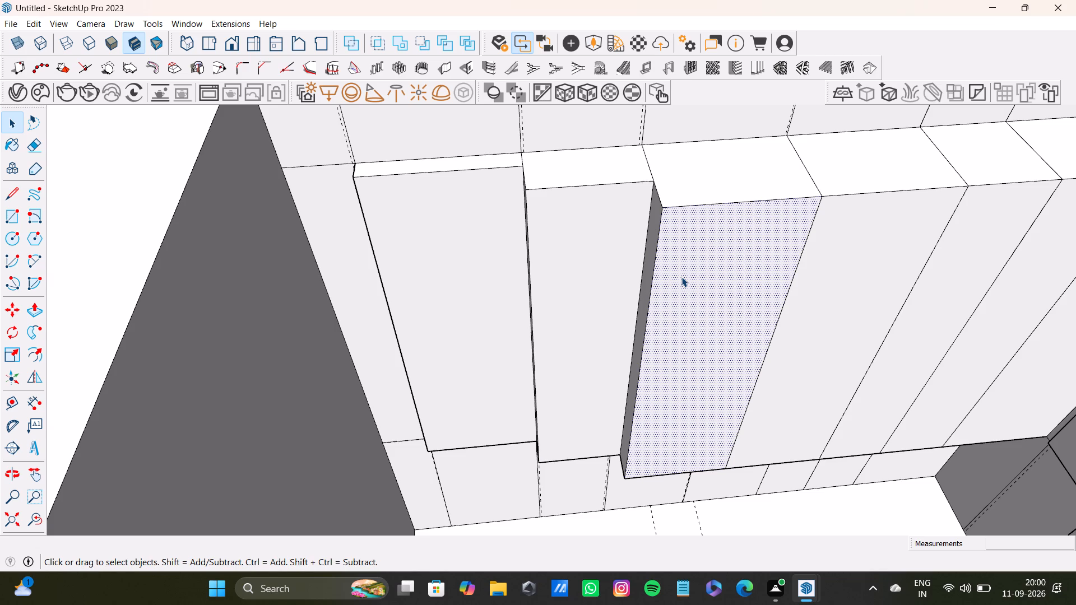
pyautogui.press('p')
pyautogui.moveTo(681, 277); pyautogui.dragTo(494, 194)
pyautogui.scroll(-4, 637, 264)
pyautogui.keyDown('shift'); pyautogui.moveTo(651, 263); pyautogui.dragTo(454, 272, button='middle'); pyautogui.keyUp('shift')
pyautogui.press('space')
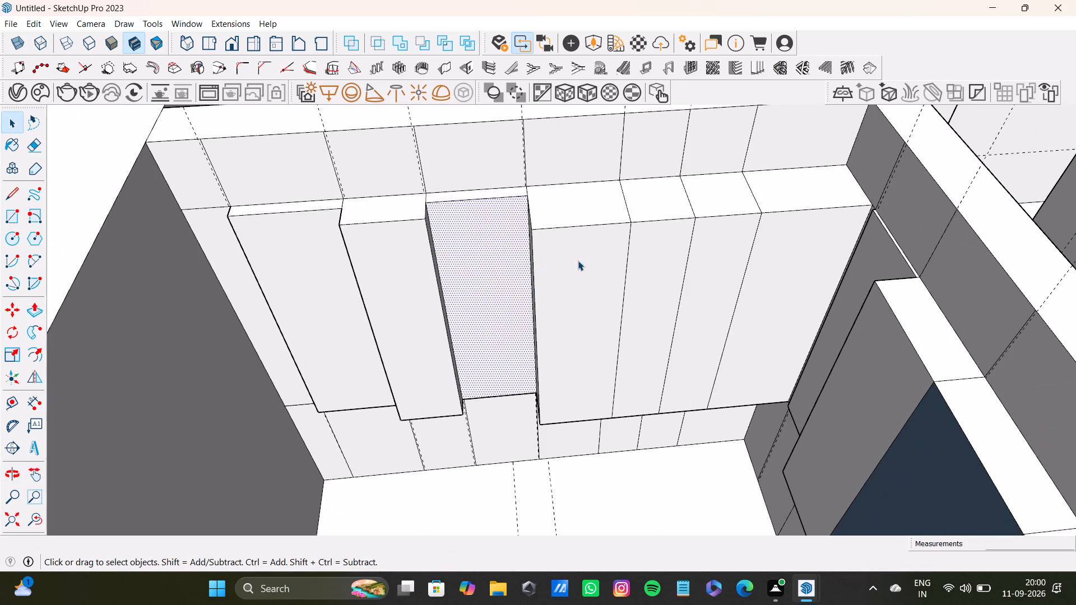
pyautogui.click(581, 260)
pyautogui.press('p')
pyautogui.moveTo(574, 264); pyautogui.dragTo(395, 277)
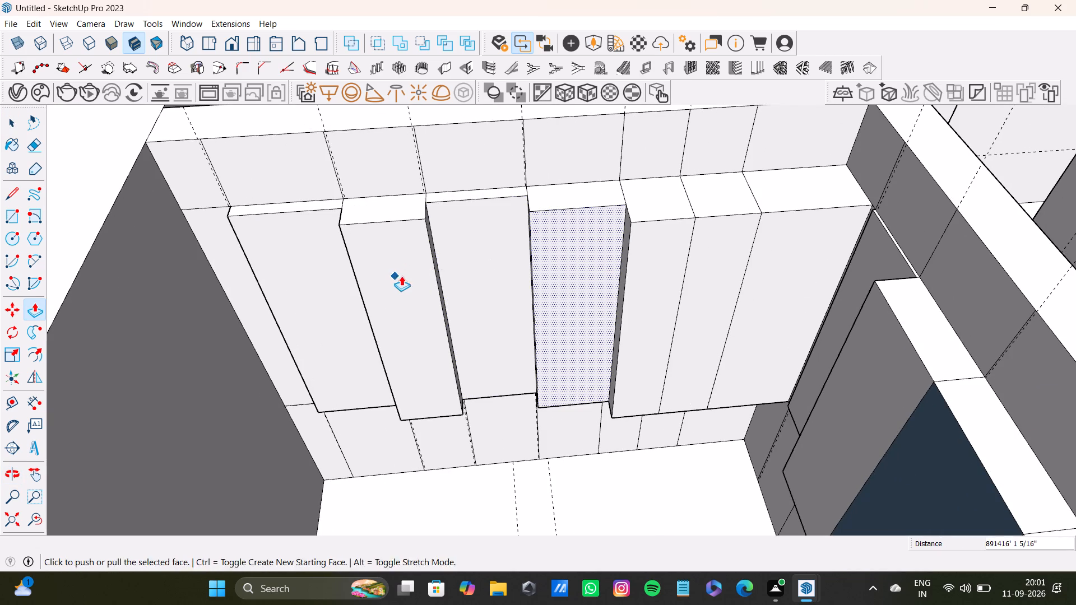
# Push back the long wall's fifth and seventh extruded panels by about 1719132', leaving the sixth one protruding between them.
pyautogui.press('space')
pyautogui.click(639, 281)
pyautogui.press('p')
pyautogui.moveTo(639, 282); pyautogui.dragTo(500, 232)
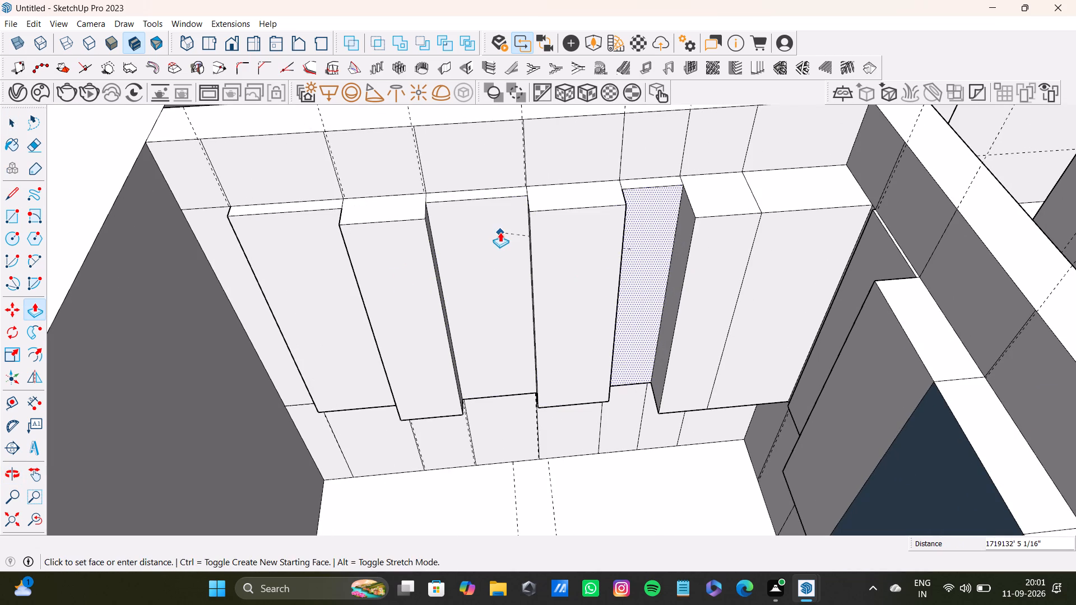
pyautogui.moveTo(500, 232); pyautogui.dragTo(500, 232)
pyautogui.press('space')
pyautogui.click(726, 272)
pyautogui.click(789, 273)
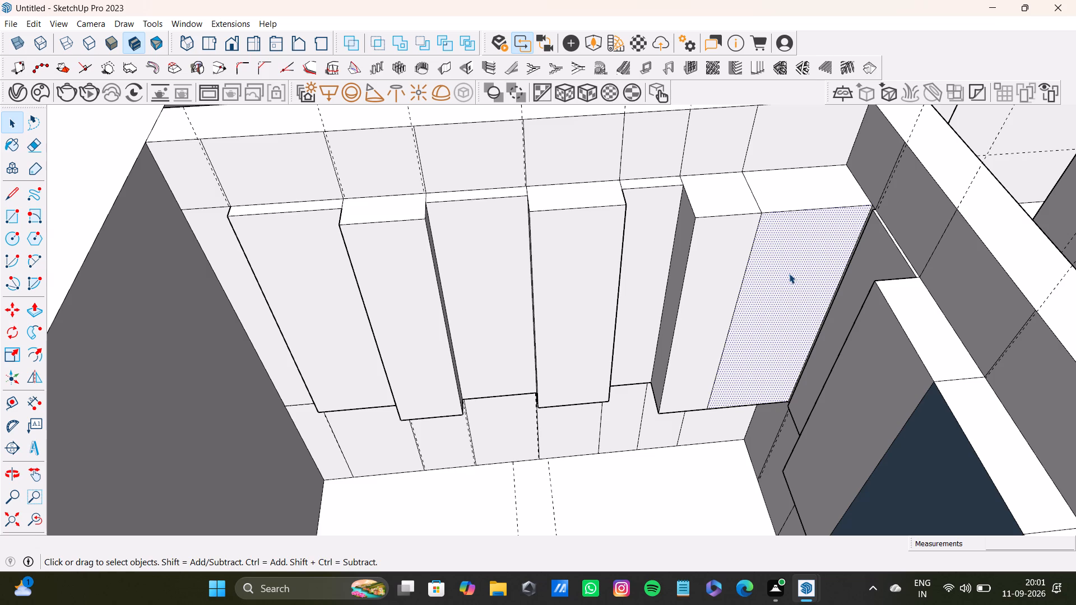
pyautogui.moveTo(789, 273); pyautogui.dragTo(656, 227)
pyautogui.press('p')
pyautogui.moveTo(784, 263); pyautogui.dragTo(657, 206)
pyautogui.scroll(-8, 656, 250)
# Push/Pull the flat panel beside the extruded ones on the blue panel's wall outward about 3133622'.
pyautogui.moveTo(645, 314); pyautogui.dragTo(850, 341, button='middle')
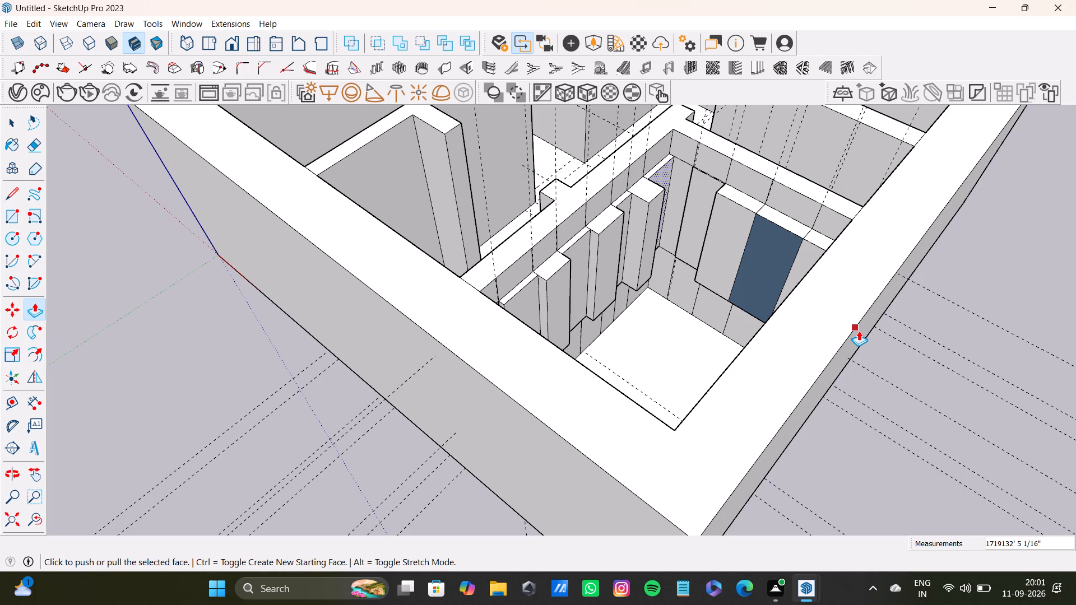
pyautogui.scroll(9, 703, 224)
pyautogui.press('space')
pyautogui.moveTo(678, 203); pyautogui.dragTo(781, 194, button='middle')
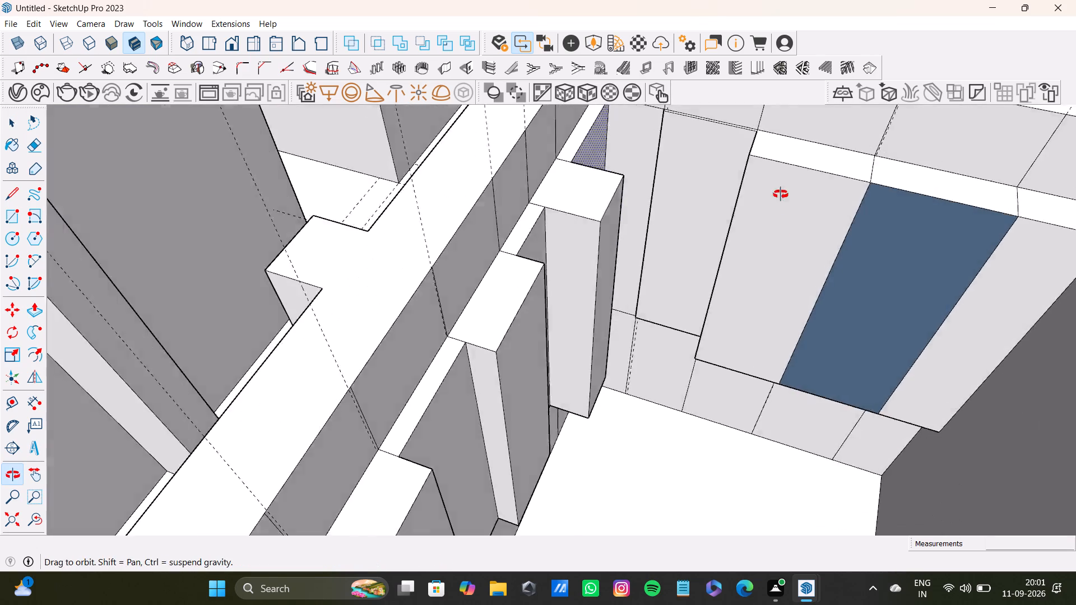
pyautogui.moveTo(781, 194); pyautogui.dragTo(781, 278, button='middle')
pyautogui.scroll(6, 723, 194)
pyautogui.click(722, 187)
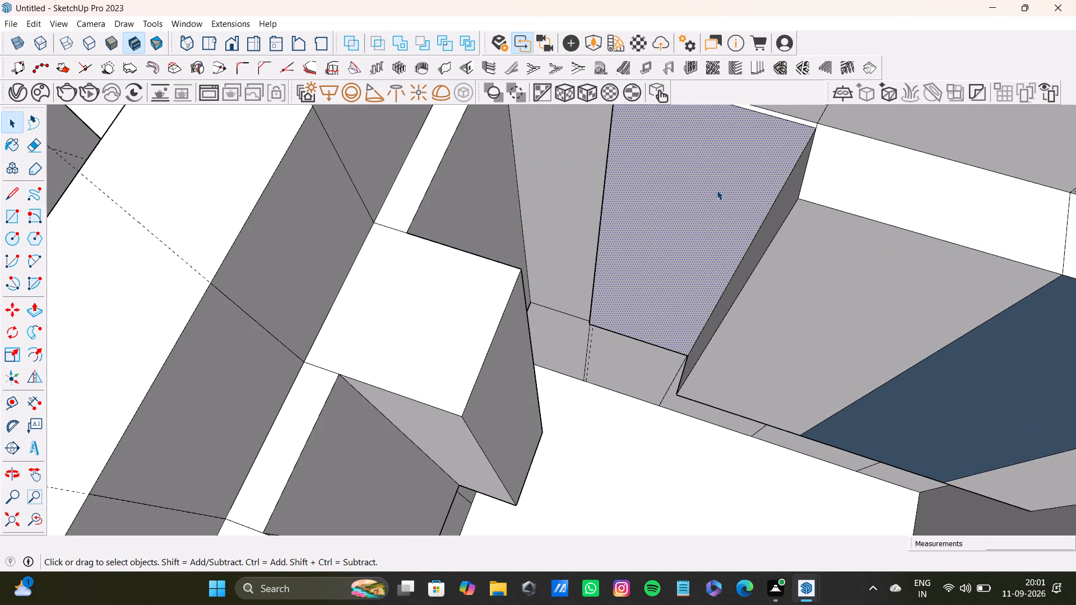
pyautogui.press('p')
pyautogui.moveTo(717, 190); pyautogui.dragTo(681, 346)
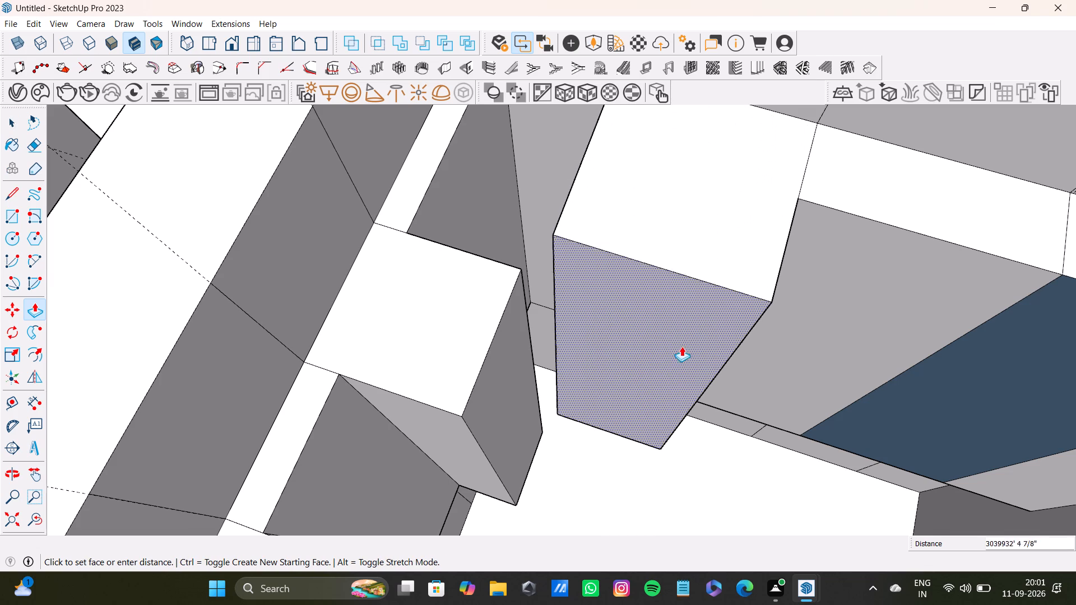
pyautogui.moveTo(681, 346); pyautogui.dragTo(683, 347)
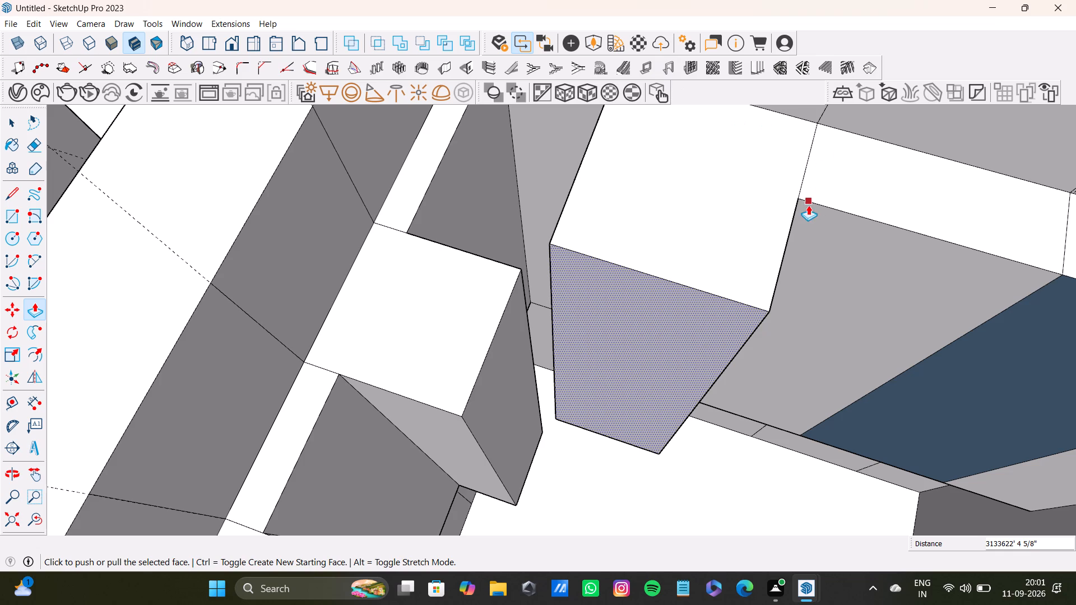
# Push/Pull the panel between the deep projecting one and the blue one outward, making both front faces flush.
pyautogui.scroll(-11, 583, 287)
pyautogui.moveTo(710, 309); pyautogui.dragTo(647, 283, button='middle')
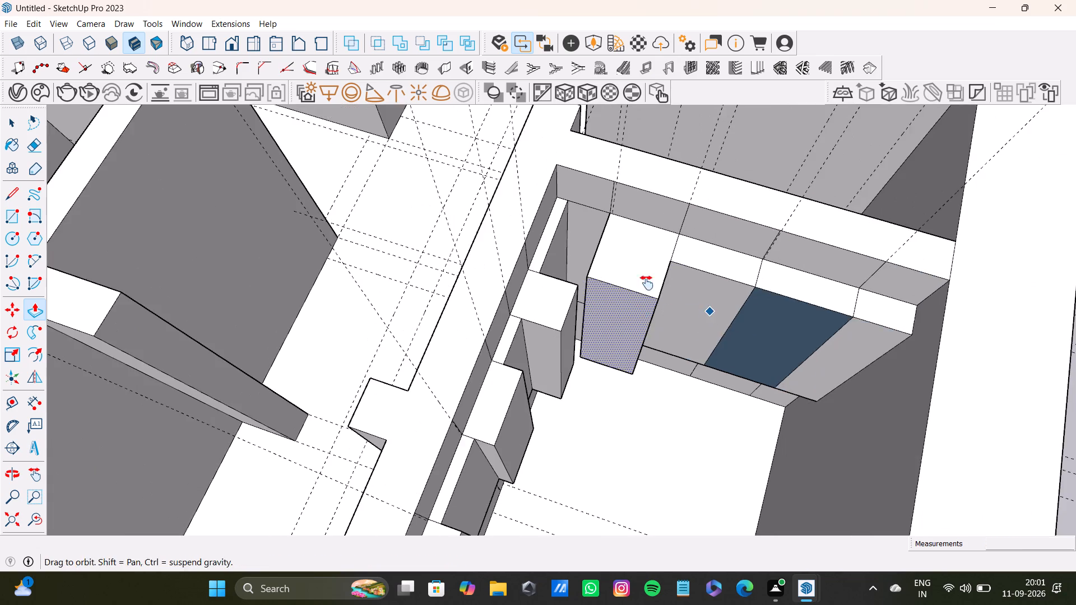
pyautogui.moveTo(647, 283); pyautogui.dragTo(565, 282, button='middle')
pyautogui.scroll(4, 626, 323)
pyautogui.moveTo(627, 314); pyautogui.dragTo(673, 285, button='middle')
pyautogui.click(518, 222)
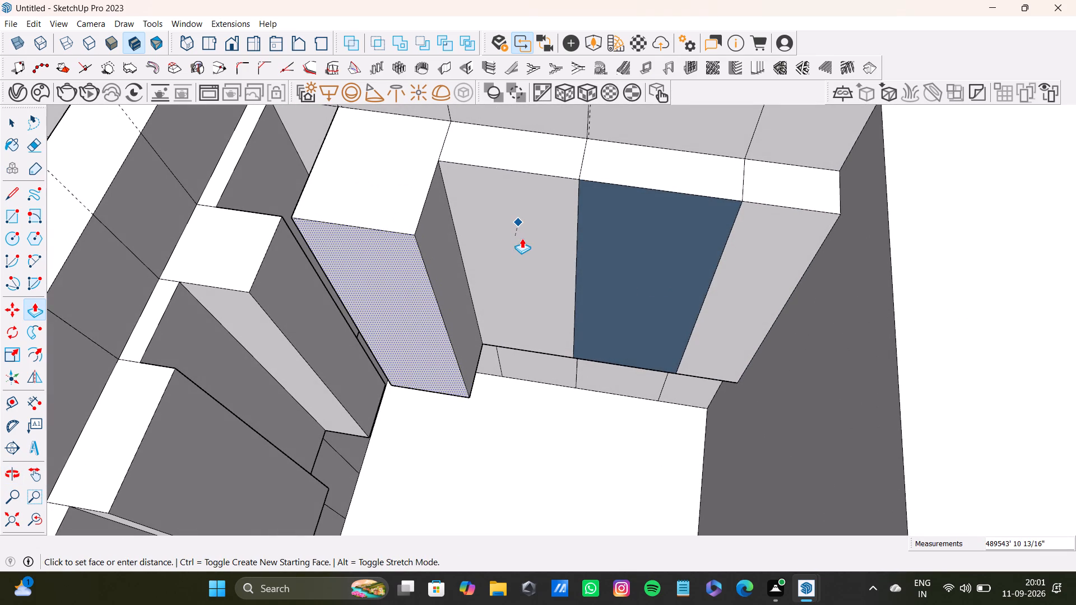
pyautogui.click(510, 252)
pyautogui.press('space')
pyautogui.click(502, 250)
pyautogui.press('p')
pyautogui.moveTo(502, 250); pyautogui.dragTo(463, 388)
pyautogui.moveTo(463, 368); pyautogui.dragTo(480, 305)
pyautogui.press('space')
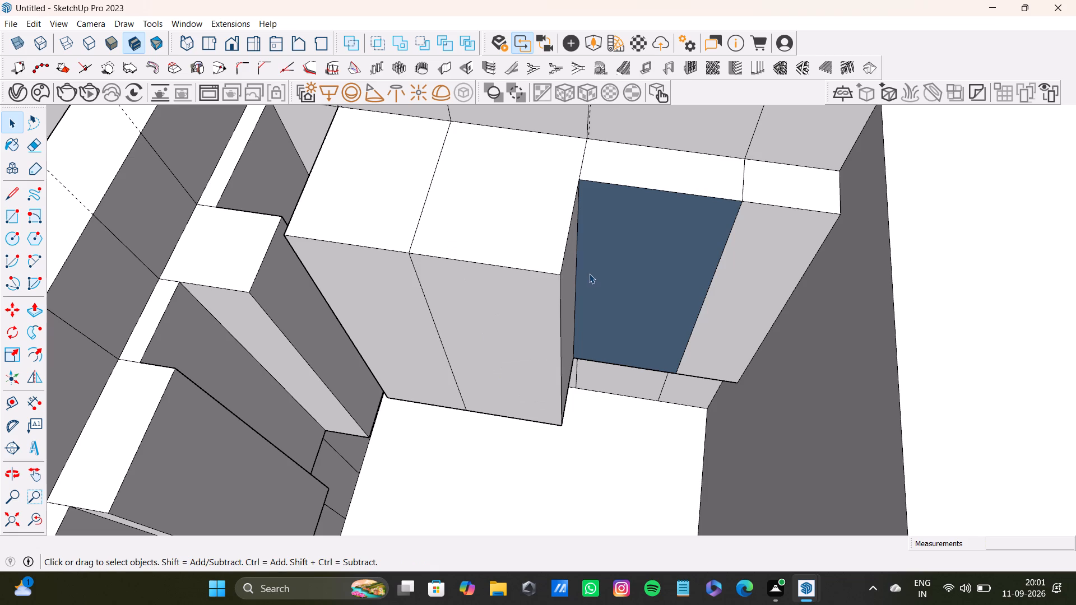
# Push/Pull the blue panel and the end panel beside the outer wall outward, flush with the two deeper panels.
pyautogui.click(589, 273)
pyautogui.press('p')
pyautogui.moveTo(587, 288); pyautogui.dragTo(578, 338)
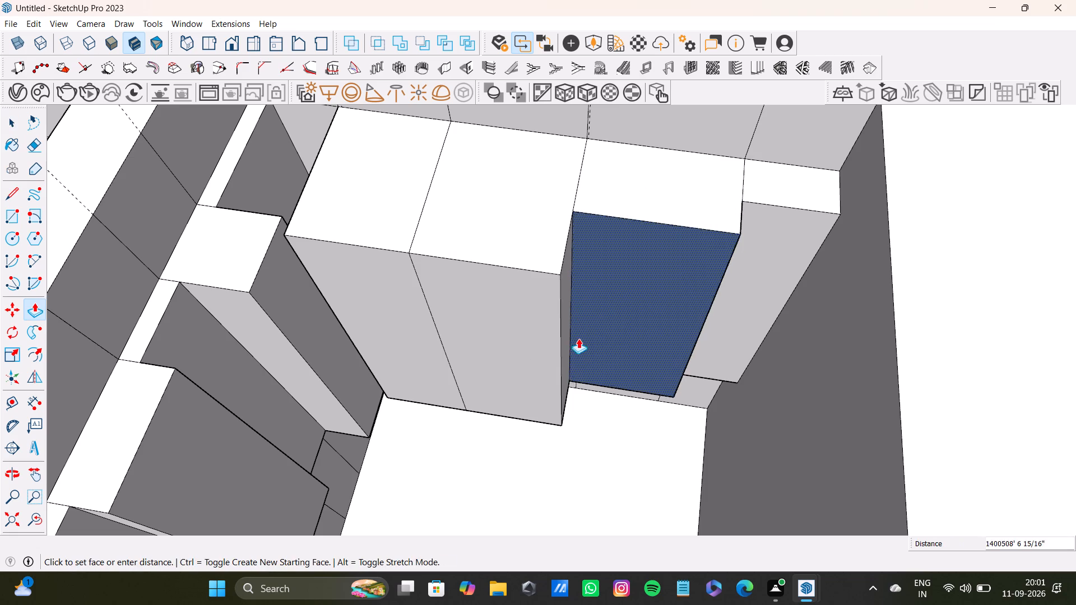
pyautogui.moveTo(578, 338); pyautogui.dragTo(552, 409)
pyautogui.press('space')
pyautogui.click(762, 260)
pyautogui.press('p')
pyautogui.moveTo(762, 260); pyautogui.dragTo(694, 353)
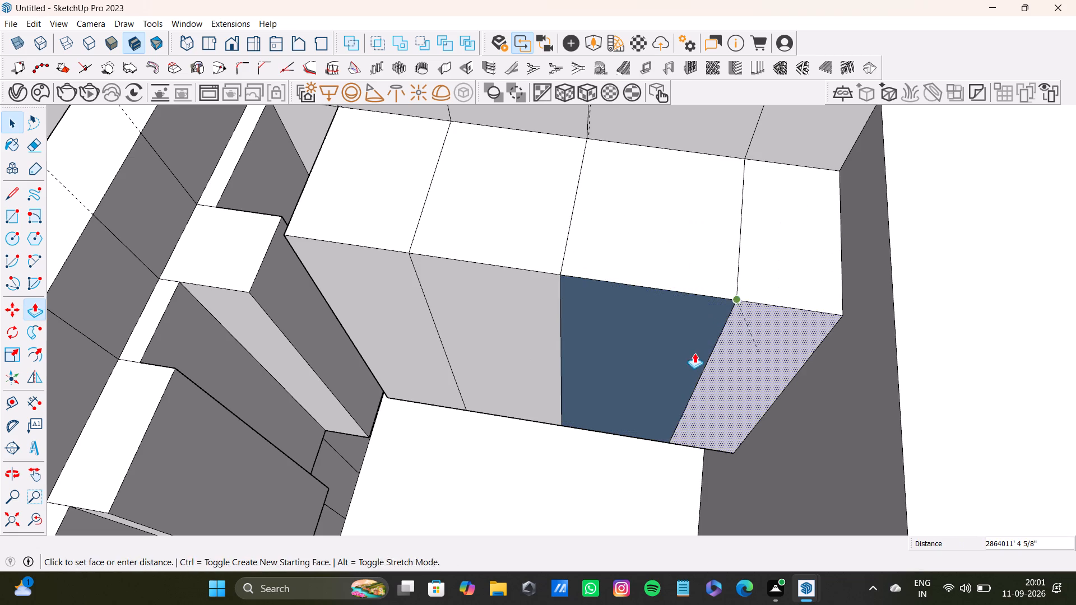
pyautogui.moveTo(694, 353); pyautogui.dragTo(687, 360)
pyautogui.press('space')
# Push down the top face of the extruded panel farthest from the outer wall on the blue panel's wall, shortening it.
pyautogui.scroll(-12, 684, 360)
pyautogui.moveTo(679, 360); pyautogui.dragTo(814, 238, button='middle')
pyautogui.scroll(6, 650, 268)
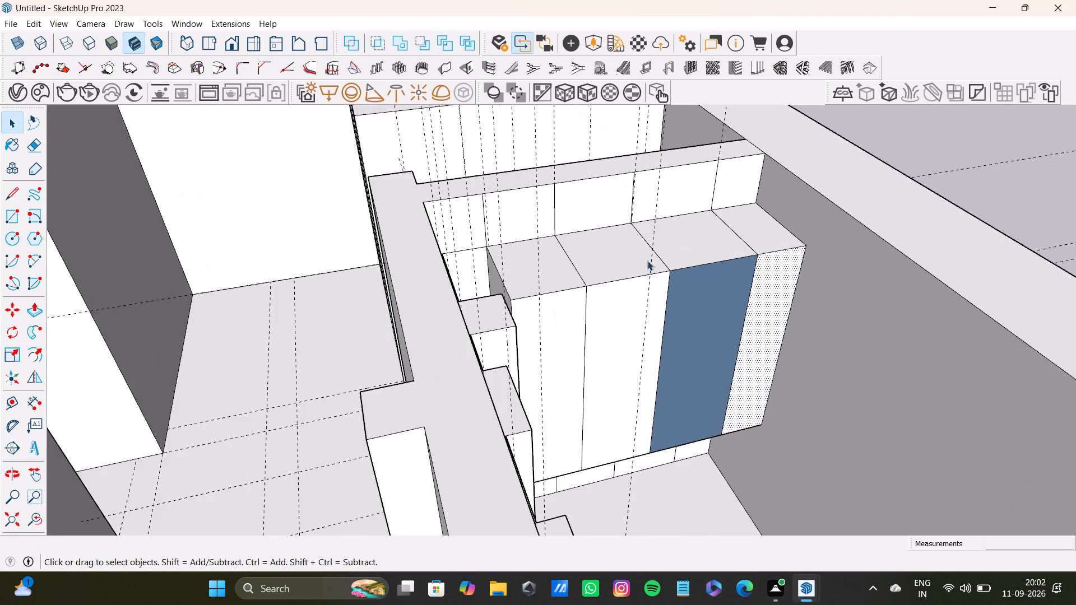
pyautogui.scroll(4, 647, 260)
pyautogui.moveTo(604, 283); pyautogui.dragTo(452, 276, button='middle')
pyautogui.click(479, 241)
pyautogui.press('p')
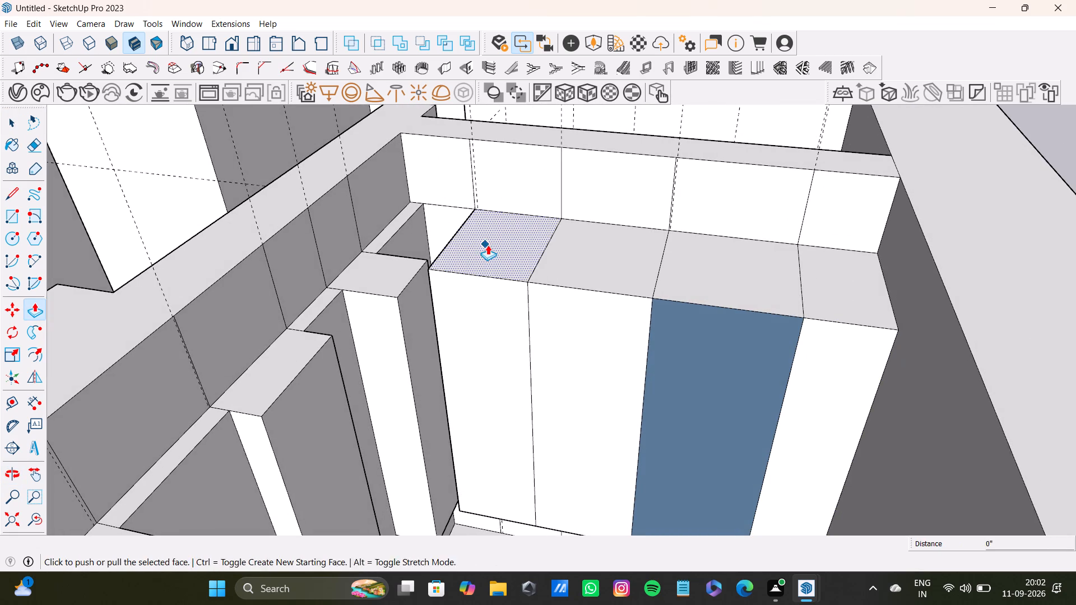
pyautogui.moveTo(488, 245); pyautogui.dragTo(491, 364)
pyautogui.press('space')
# Push down the top face of the panel beside the blue one to about 4094843' below its shortened neighbour's top.
pyautogui.click(586, 272)
pyautogui.press('p')
pyautogui.moveTo(586, 272); pyautogui.dragTo(537, 347)
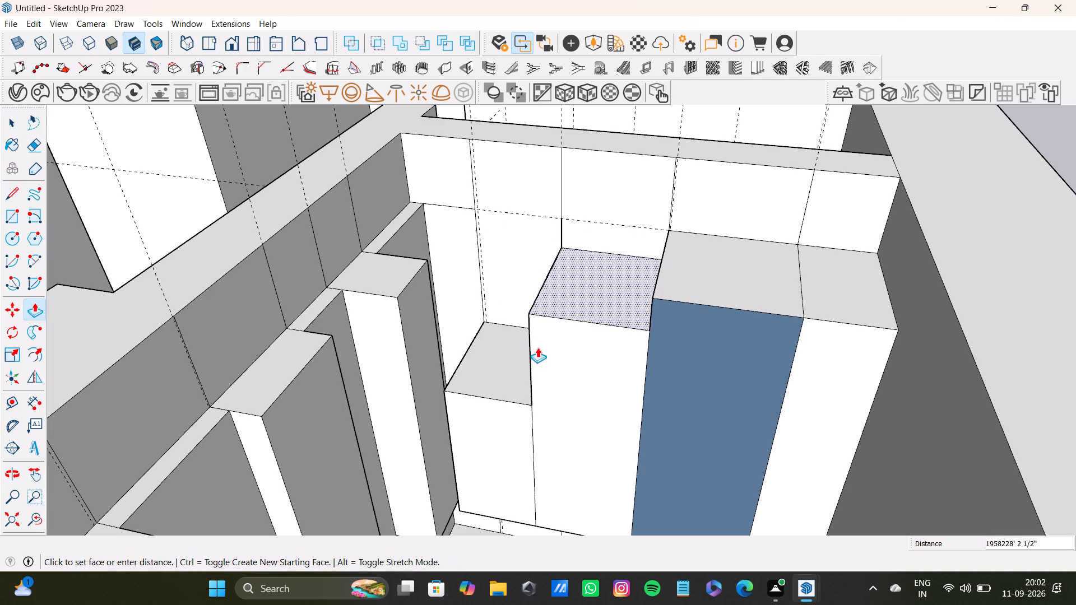
pyautogui.moveTo(537, 347); pyautogui.dragTo(516, 390)
pyautogui.moveTo(698, 274); pyautogui.dragTo(667, 401)
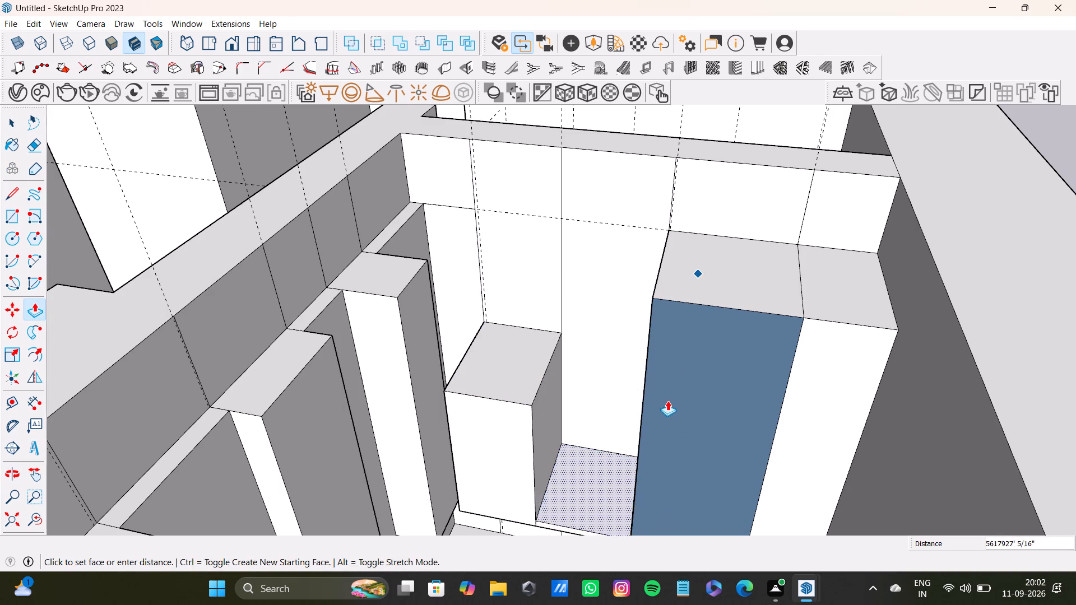
pyautogui.moveTo(667, 401); pyautogui.dragTo(640, 375)
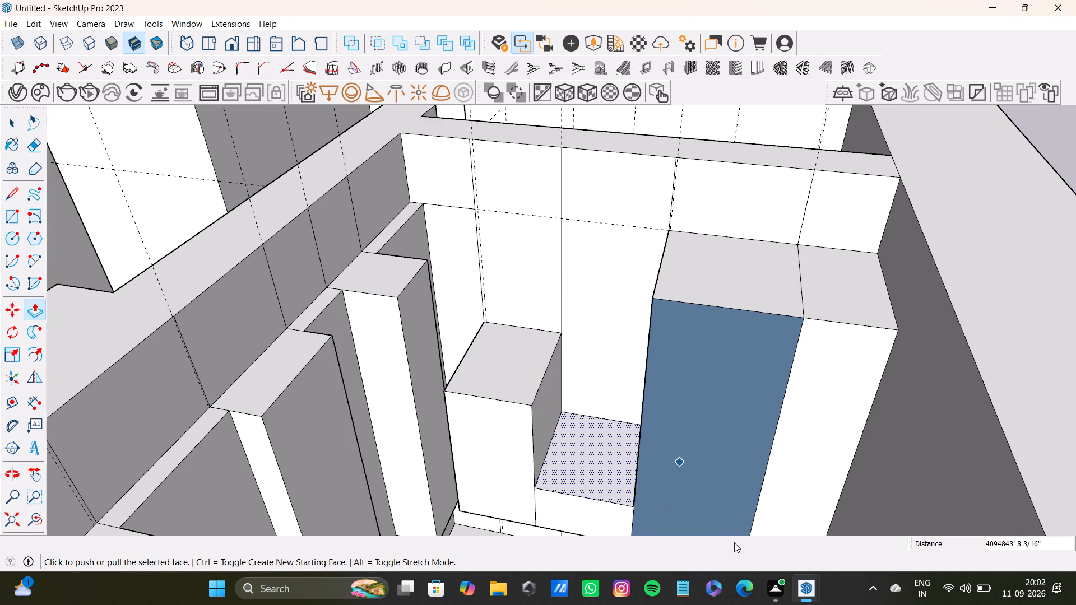
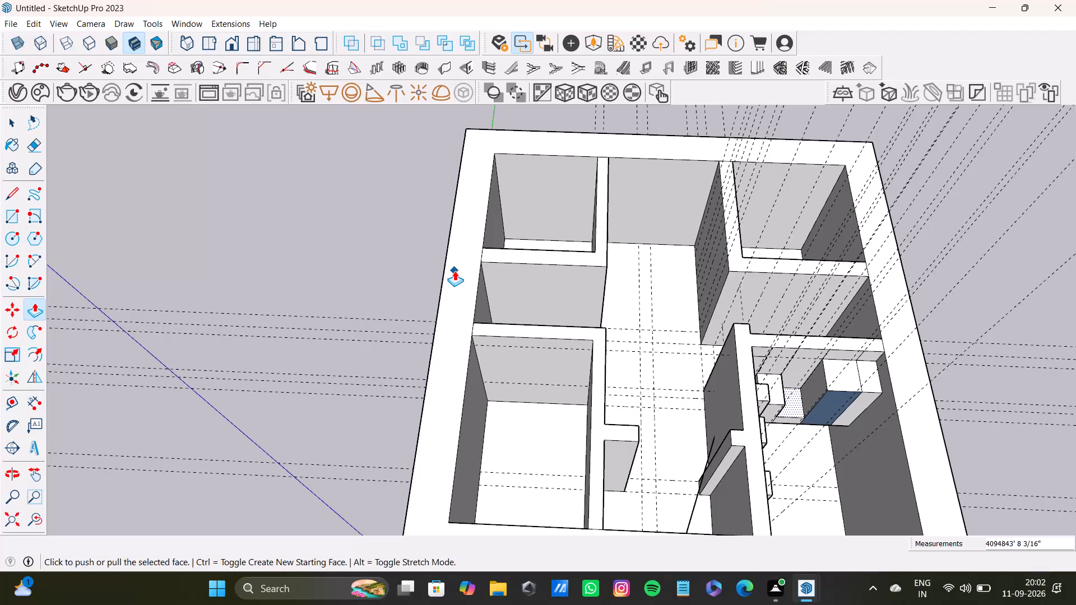
# Draw two adjacent full-width rectangles on the small corner room's floor, starting from the outer wall opposite the partition facing the large room.
pyautogui.scroll(11, 501, 266)
pyautogui.moveTo(564, 263); pyautogui.dragTo(363, 278, button='middle')
pyautogui.scroll(-9, 560, 282)
pyautogui.moveTo(11, 214); pyautogui.dragTo(16, 207)
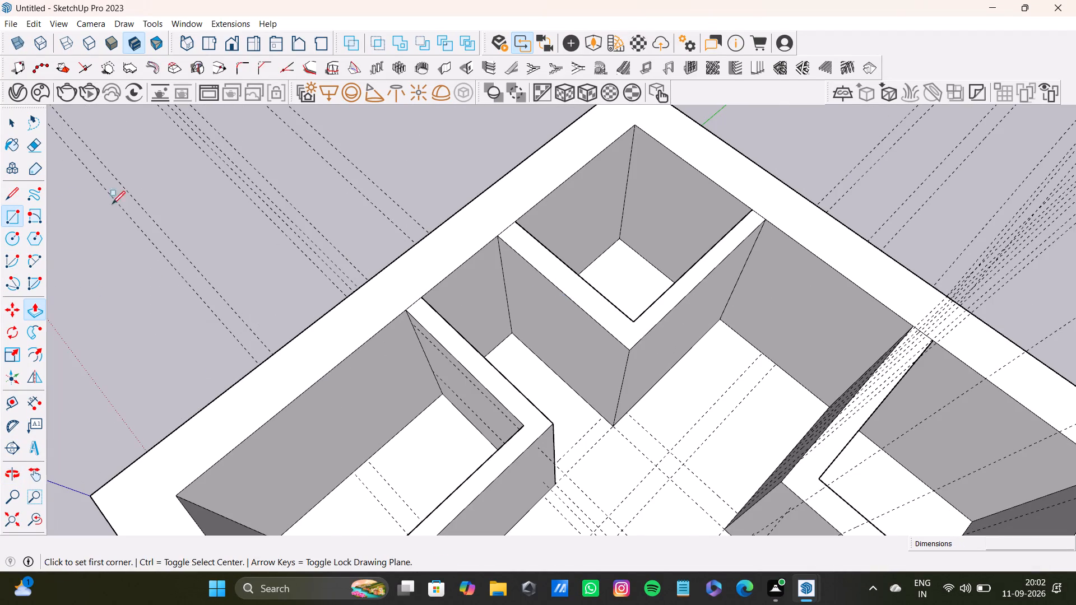
pyautogui.scroll(3, 498, 214)
pyautogui.moveTo(676, 283); pyautogui.dragTo(522, 364, button='middle')
pyautogui.scroll(3, 627, 339)
pyautogui.keyDown('shift'); pyautogui.moveTo(631, 334); pyautogui.dragTo(480, 333, button='middle'); pyautogui.keyUp('shift')
pyautogui.scroll(2, 437, 317)
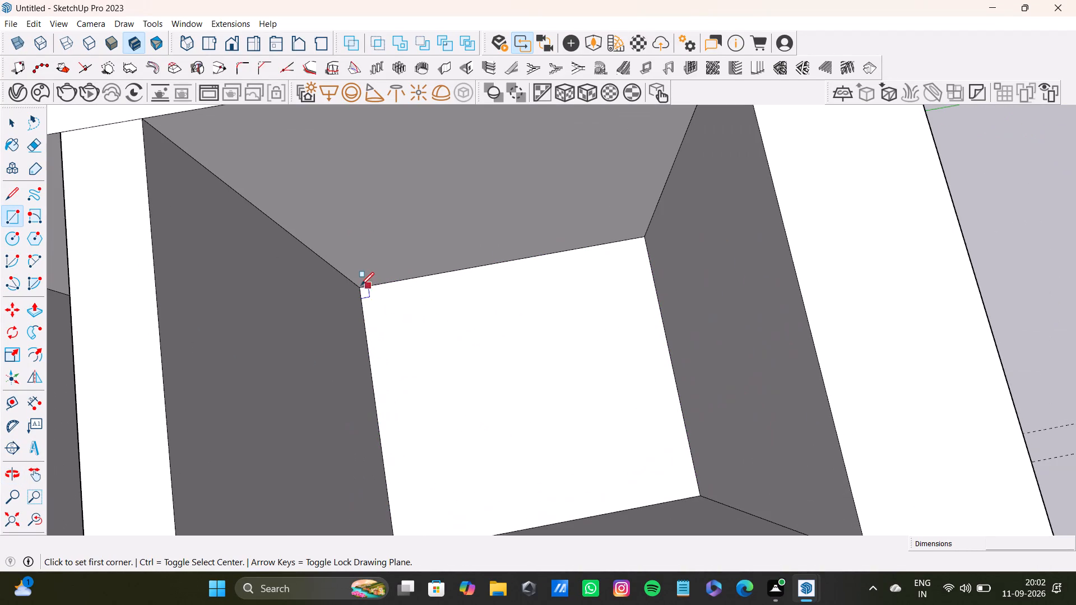
pyautogui.moveTo(361, 287); pyautogui.dragTo(367, 287)
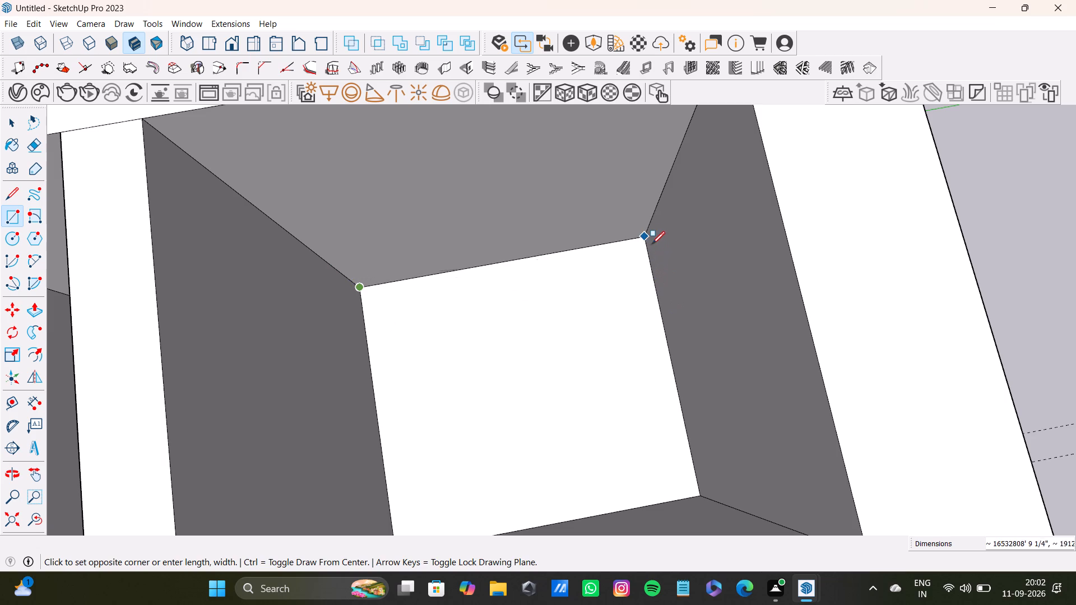
pyautogui.click(644, 235)
pyautogui.click(655, 291)
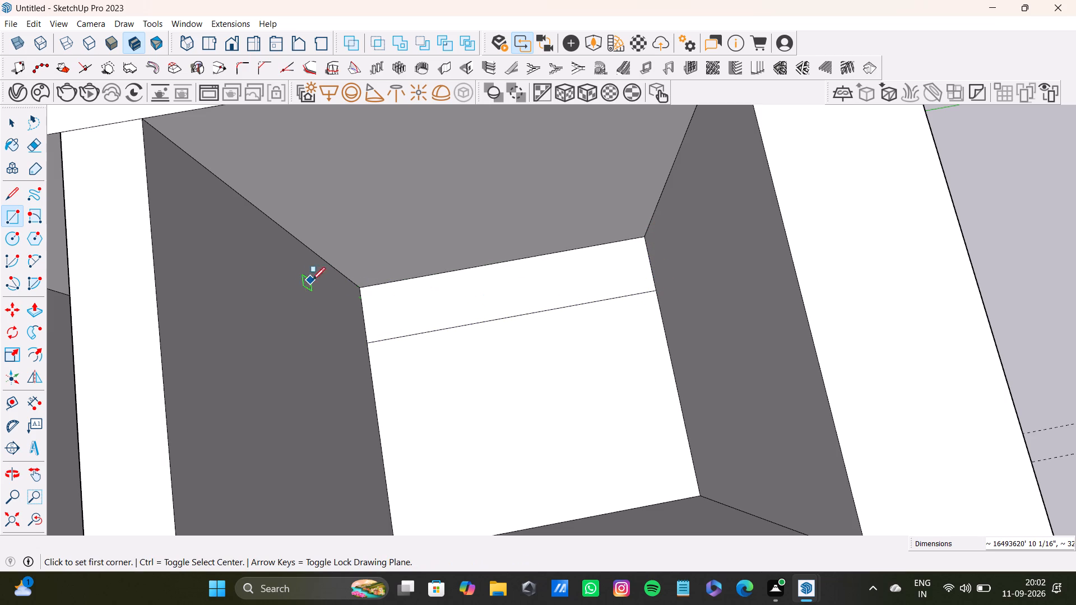
pyautogui.click(365, 343)
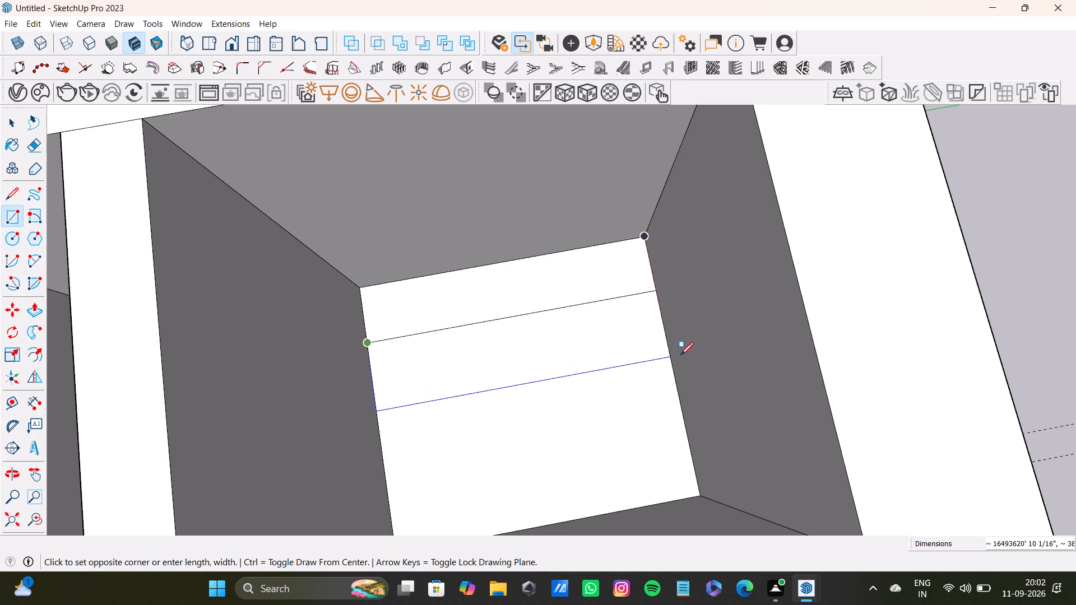
pyautogui.click(670, 350)
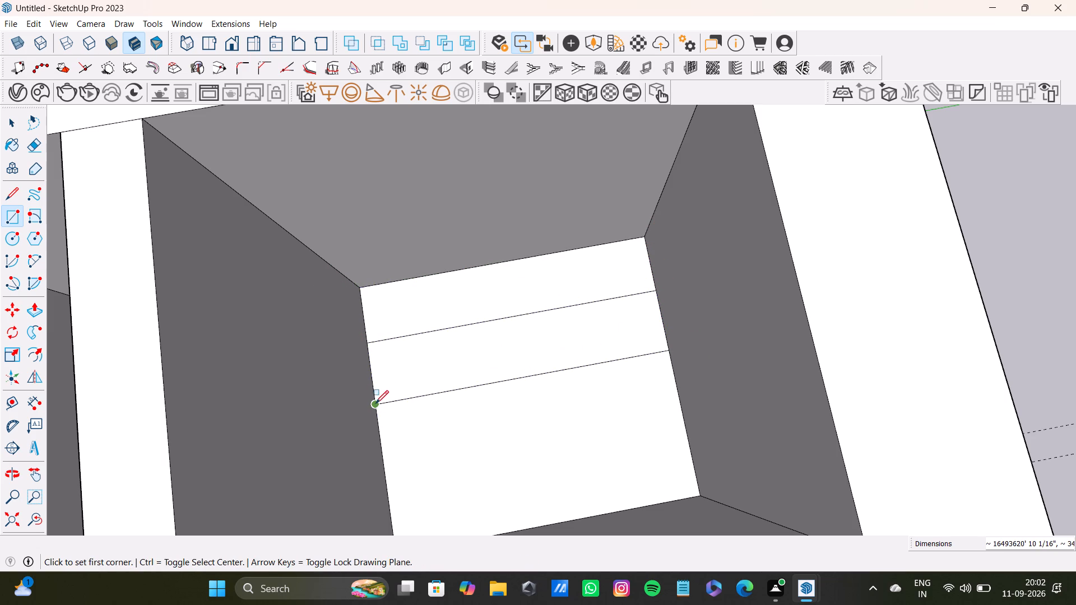
# Draw two more full-width rectangles to divide the rest of the corner room's floor, ending at the opposite wall.
pyautogui.click(375, 405)
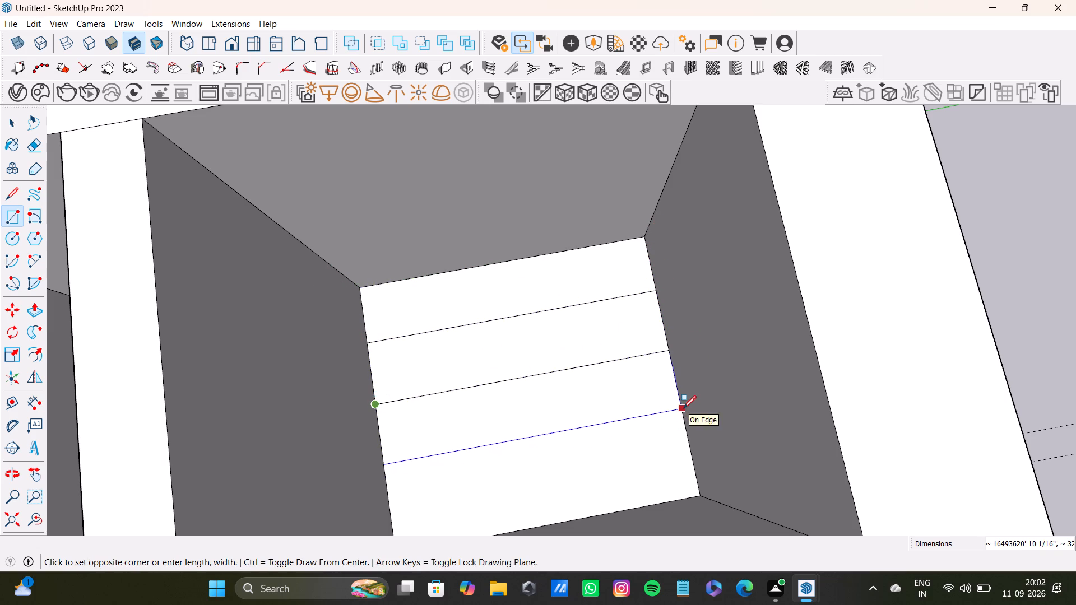
pyautogui.click(683, 408)
pyautogui.keyDown('shift'); pyautogui.moveTo(509, 462); pyautogui.dragTo(508, 388, button='middle'); pyautogui.keyUp('shift')
pyautogui.scroll(2, 378, 369)
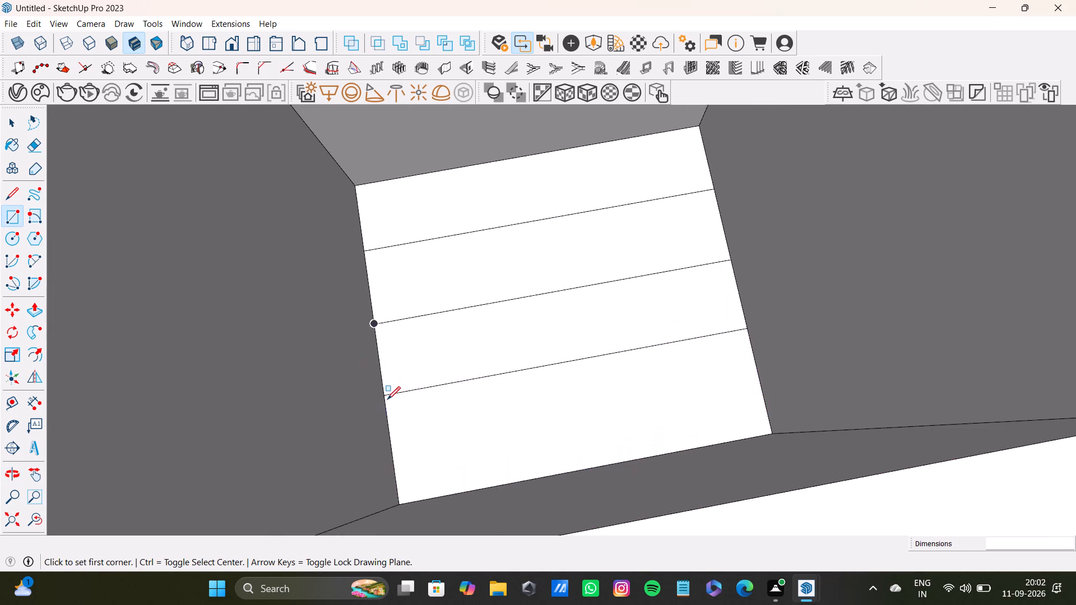
pyautogui.click(382, 399)
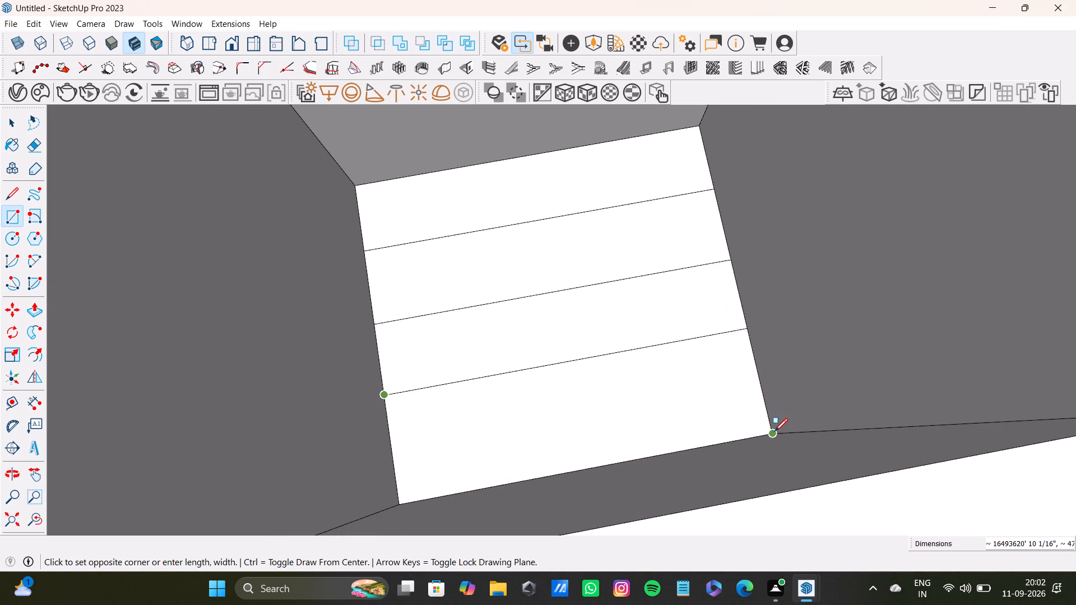
pyautogui.click(774, 431)
pyautogui.scroll(-4, 607, 406)
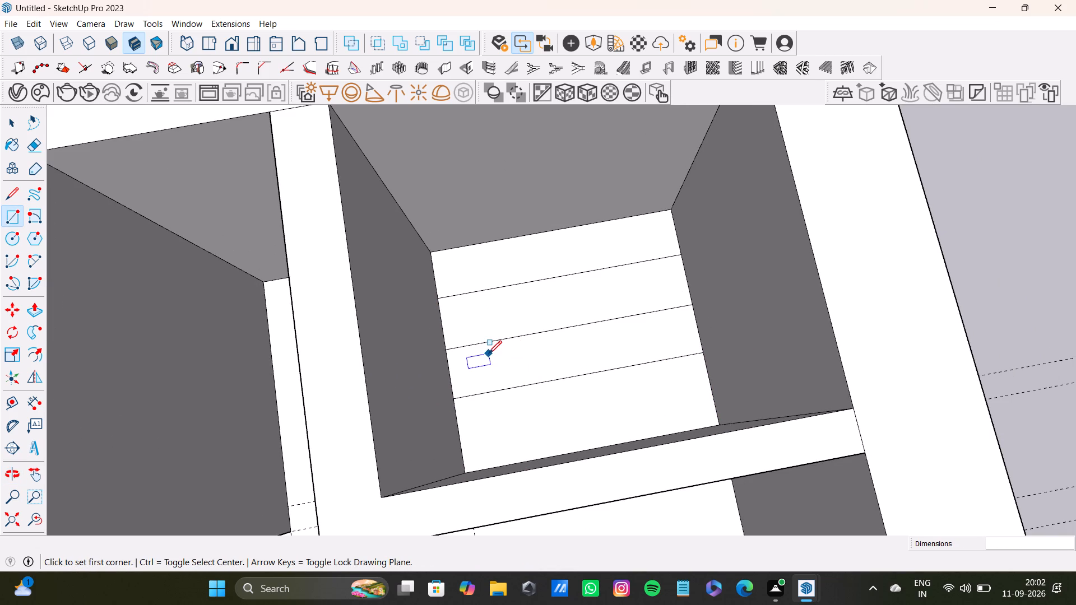
# Place five guides crossing the floor strips, the first three spaced about 3021105', 6419550' and 4693201' outward from the inner side wall.
pyautogui.press('t')
pyautogui.click(448, 383)
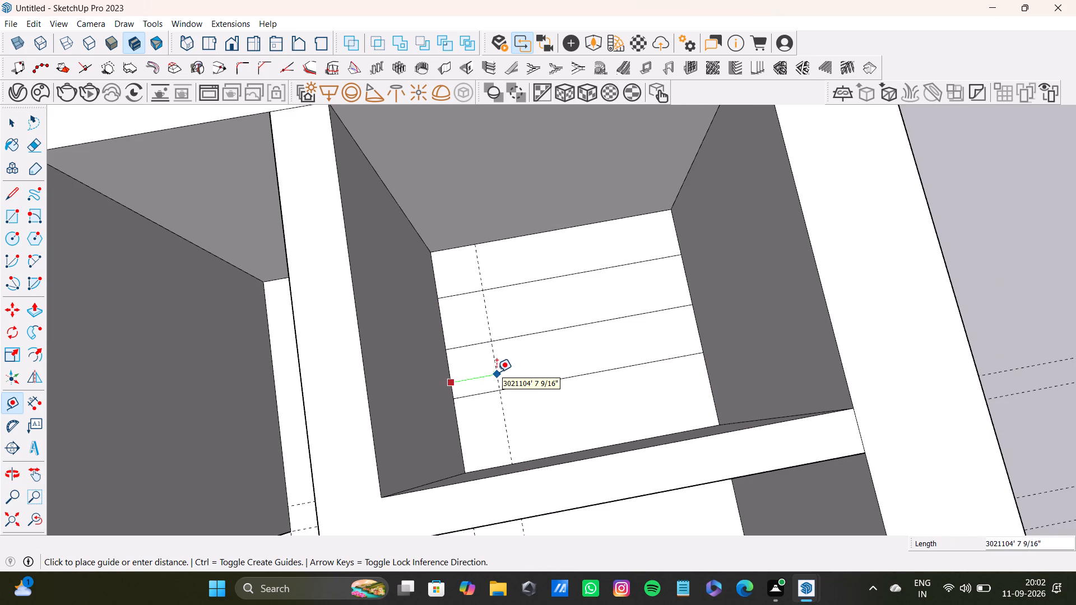
pyautogui.click(497, 372)
pyautogui.click(499, 383)
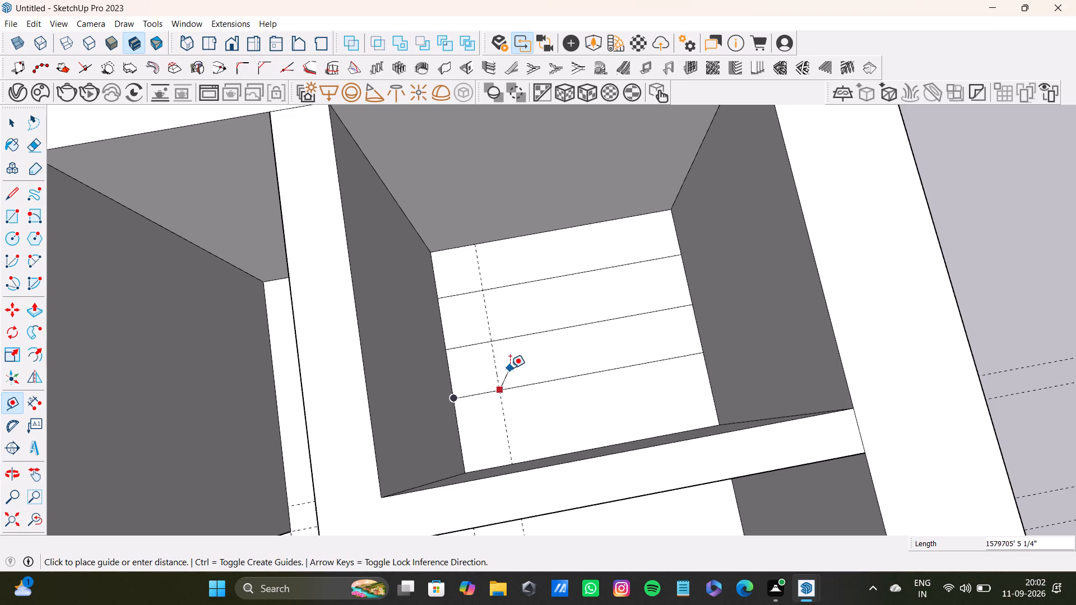
pyautogui.press('space')
pyautogui.press('t')
pyautogui.moveTo(496, 376); pyautogui.dragTo(508, 372)
pyautogui.click(594, 356)
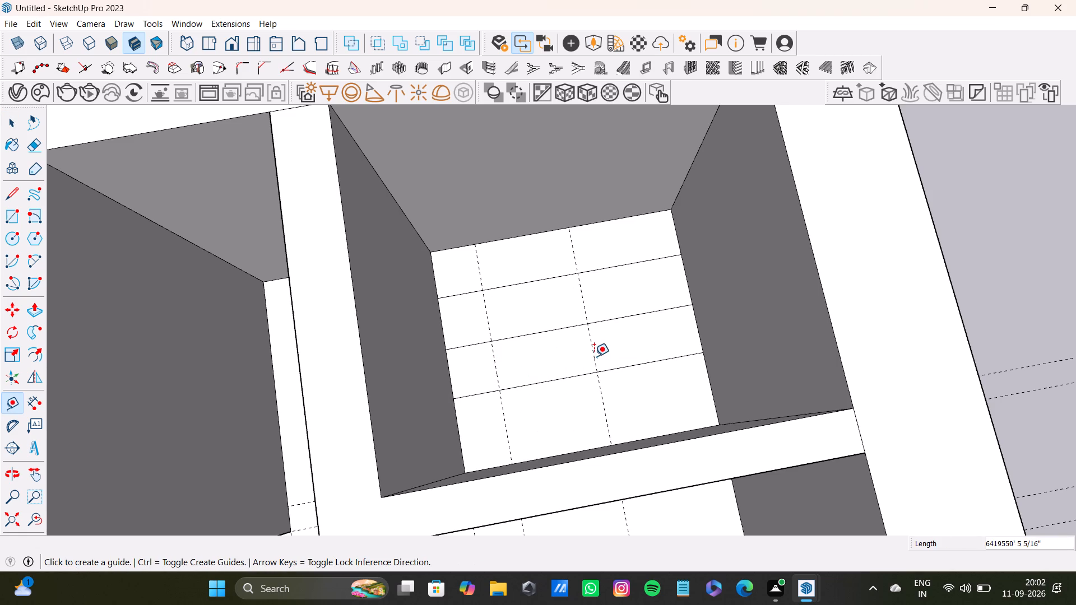
pyautogui.moveTo(592, 363); pyautogui.dragTo(602, 361)
pyautogui.click(666, 350)
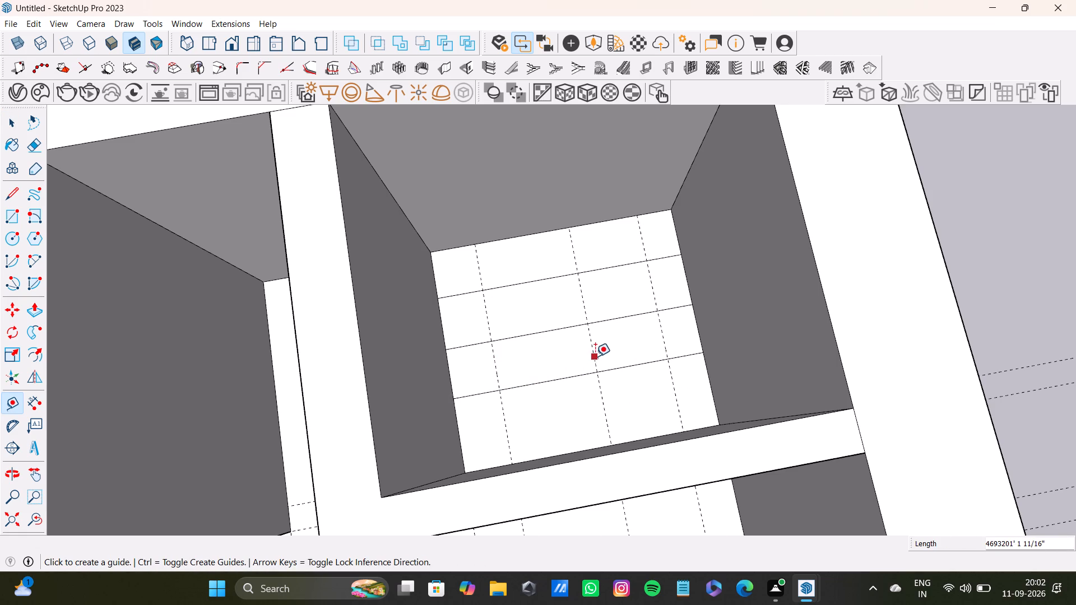
pyautogui.moveTo(595, 356); pyautogui.dragTo(545, 360)
pyautogui.moveTo(593, 360); pyautogui.dragTo(616, 353)
pyautogui.click(634, 348)
pyautogui.click(491, 379)
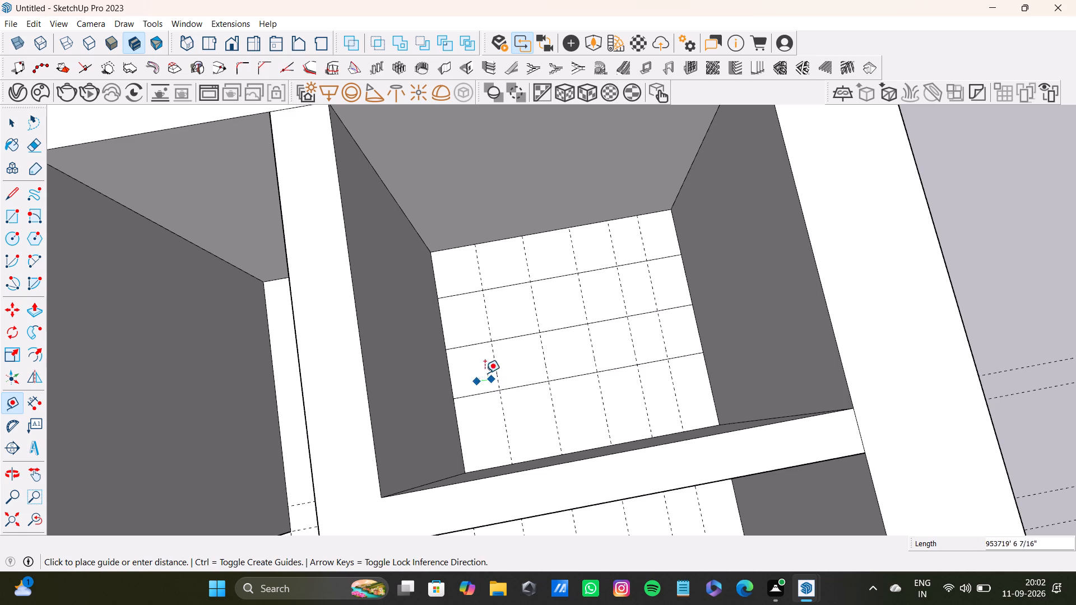
pyautogui.press('space')
# Add six intermediate guides, one roughly midway in each gap between the existing crossing guides and the room's side walls.
pyautogui.press('t')
pyautogui.click(498, 370)
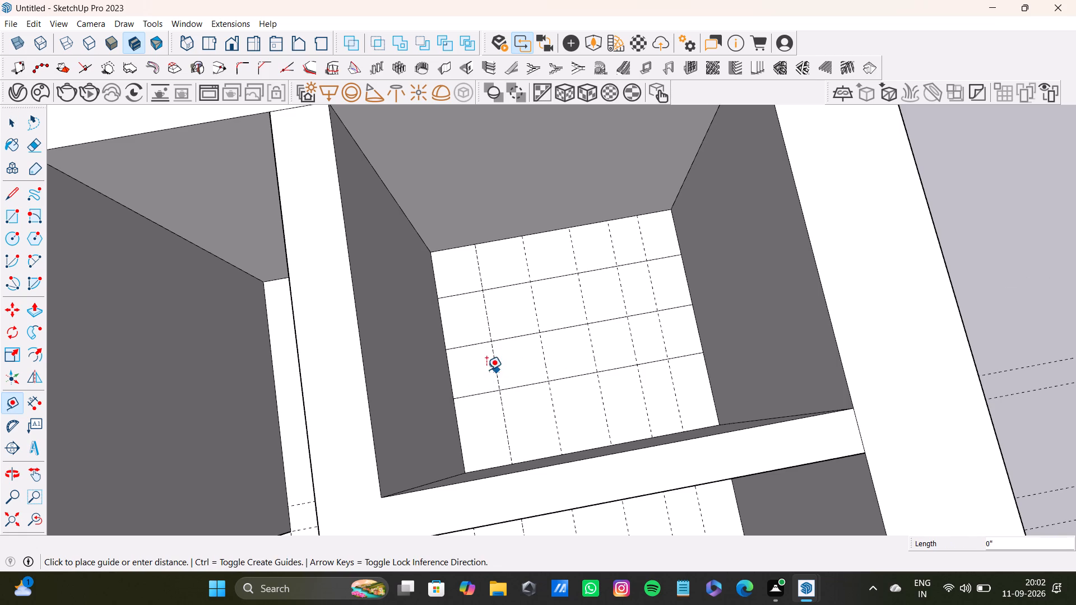
pyautogui.click(475, 374)
pyautogui.click(499, 370)
pyautogui.click(522, 361)
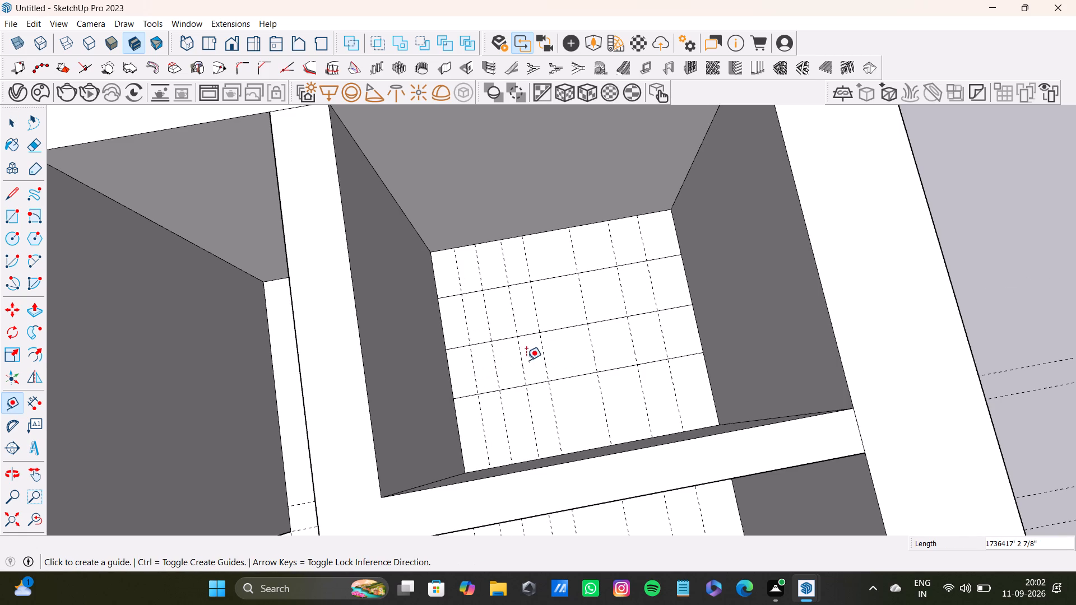
pyautogui.click(545, 360)
pyautogui.click(572, 355)
pyautogui.click(596, 360)
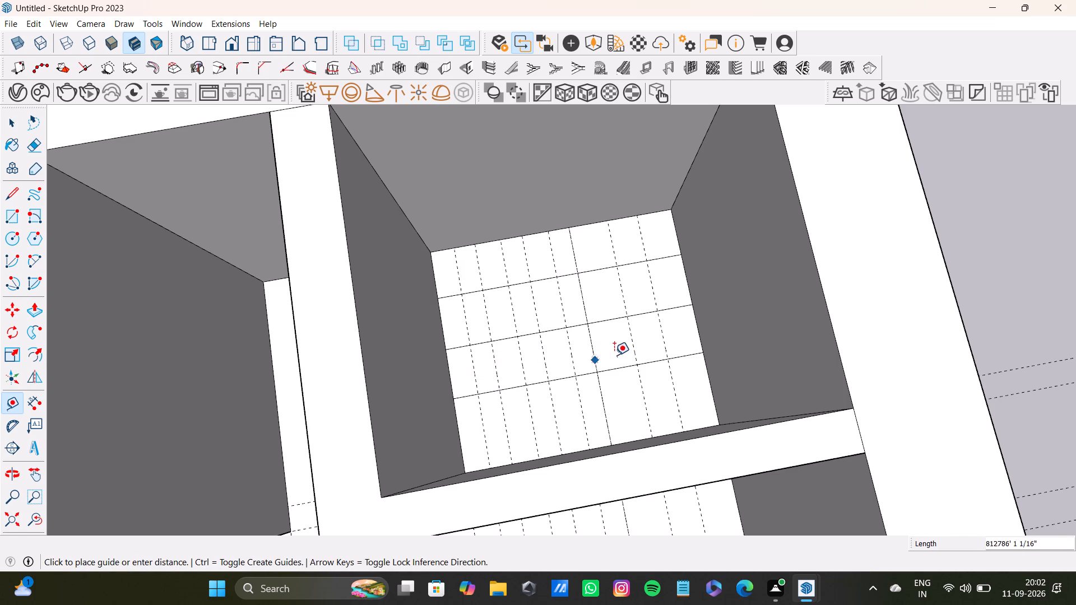
pyautogui.click(616, 355)
pyautogui.moveTo(665, 346); pyautogui.dragTo(673, 344)
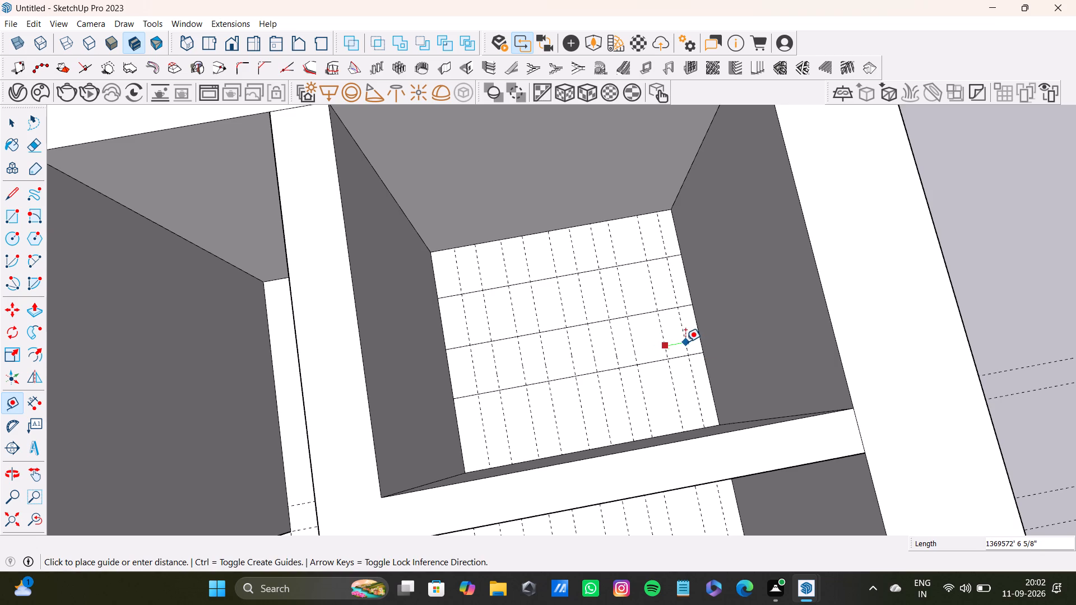
pyautogui.click(685, 342)
pyautogui.moveTo(638, 350); pyautogui.dragTo(644, 350)
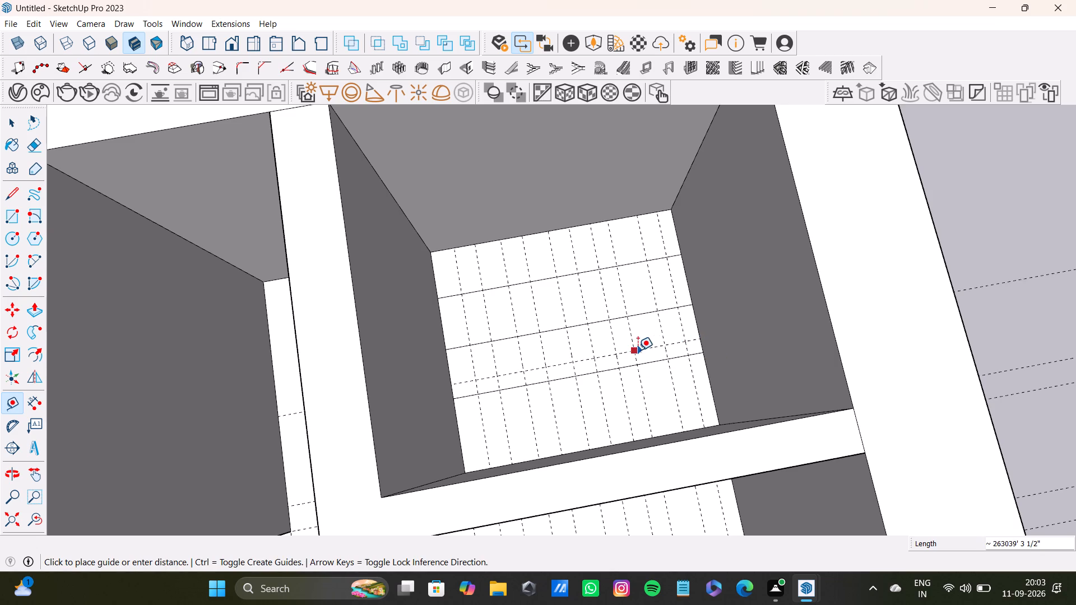
pyautogui.press('space')
pyautogui.press('t')
pyautogui.click(634, 353)
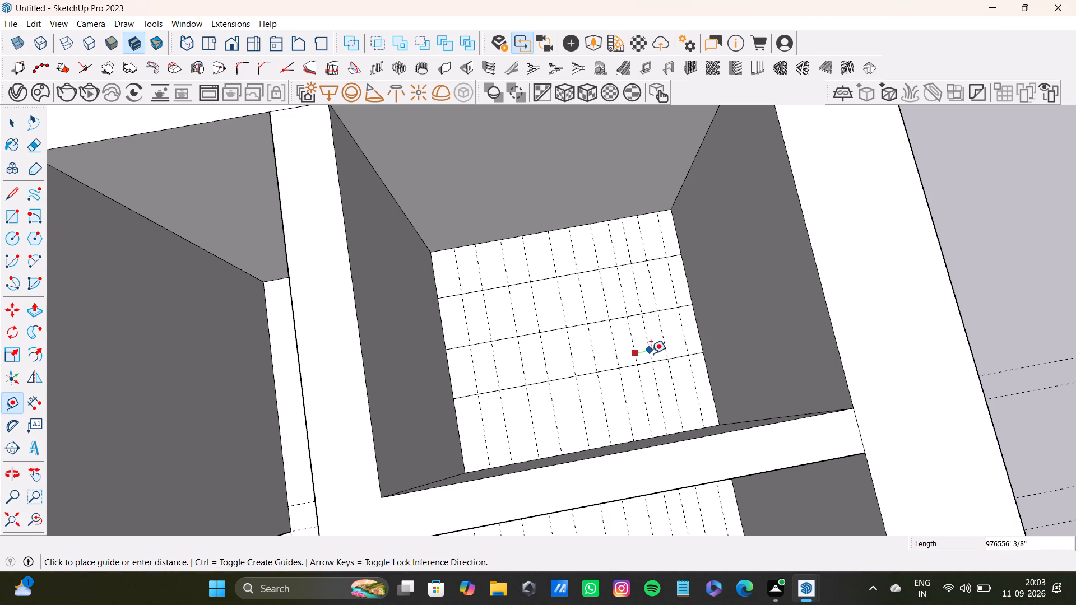
pyautogui.click(651, 353)
pyautogui.press('space')
pyautogui.scroll(-8, 625, 359)
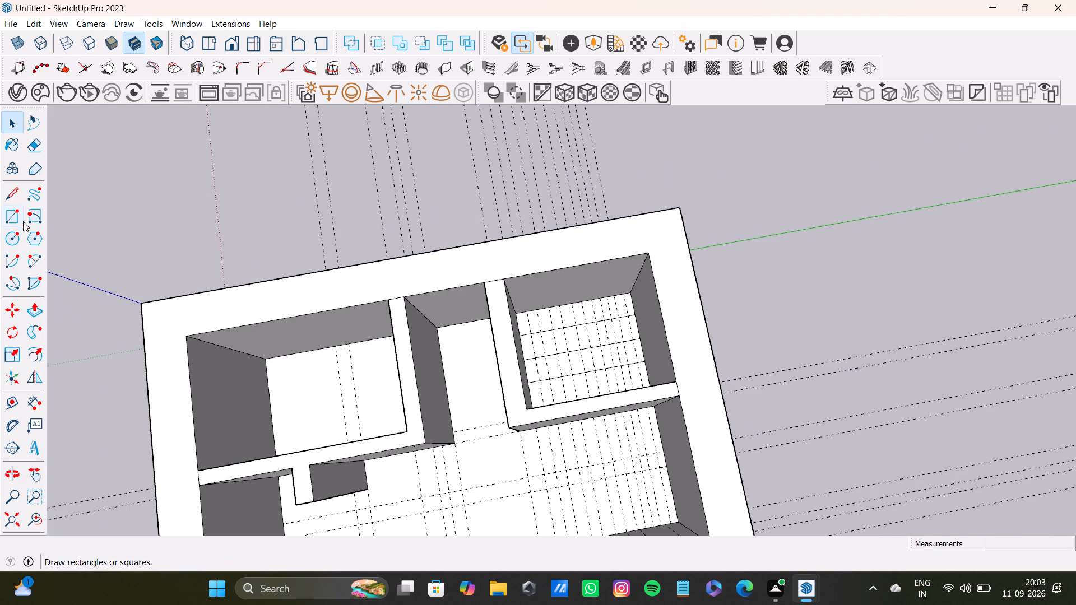
# Choose the 0001_PaleVioletRed material from the Colors-Named collection for painting.
pyautogui.click(12, 146)
pyautogui.scroll(6, 660, 298)
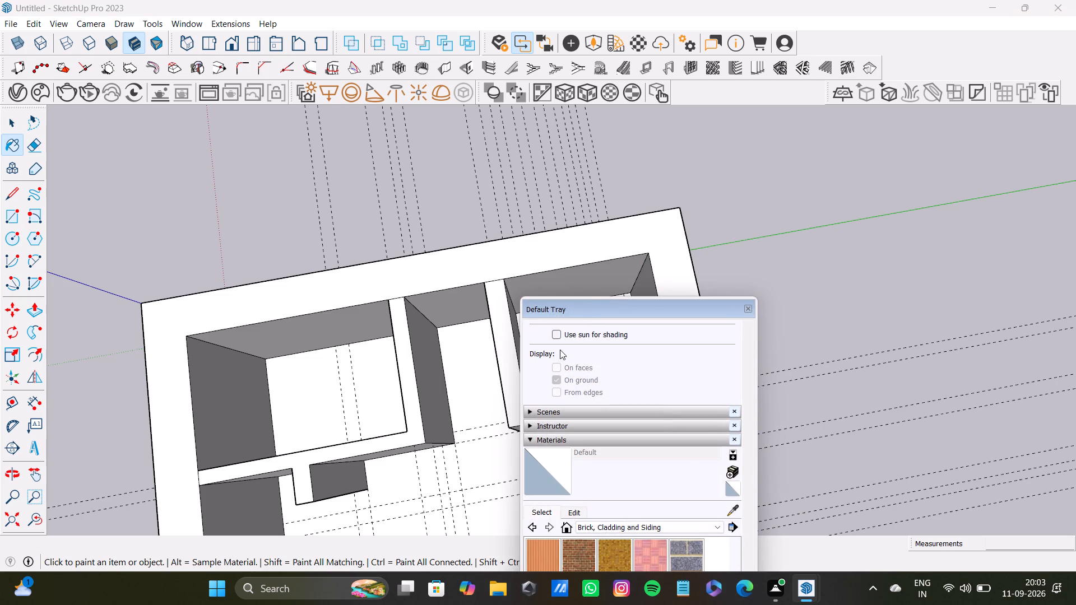
pyautogui.moveTo(686, 309); pyautogui.dragTo(918, 154)
pyautogui.click(845, 370)
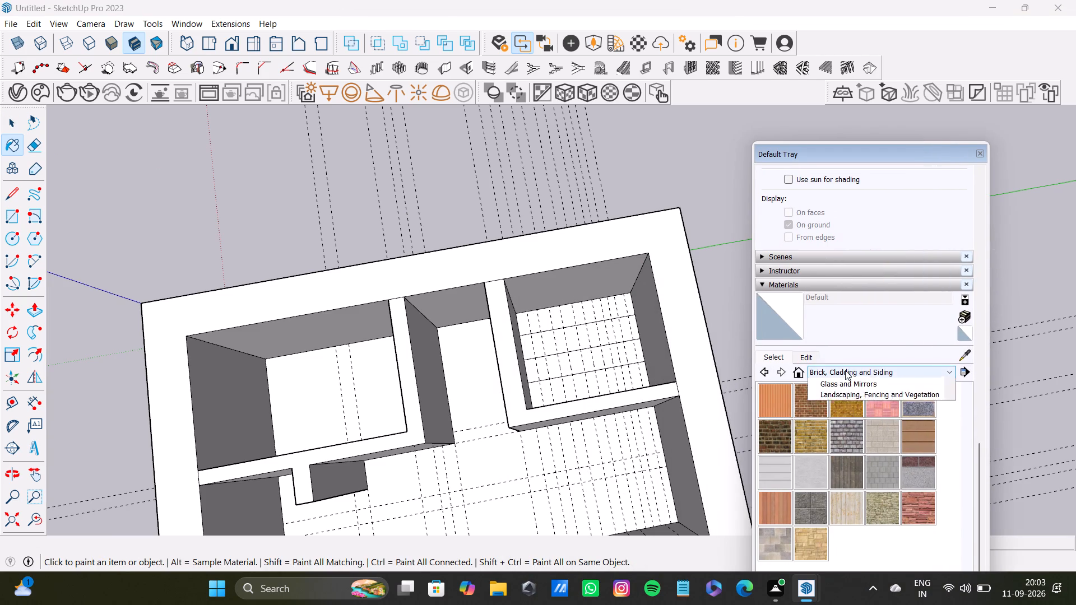
pyautogui.click(837, 455)
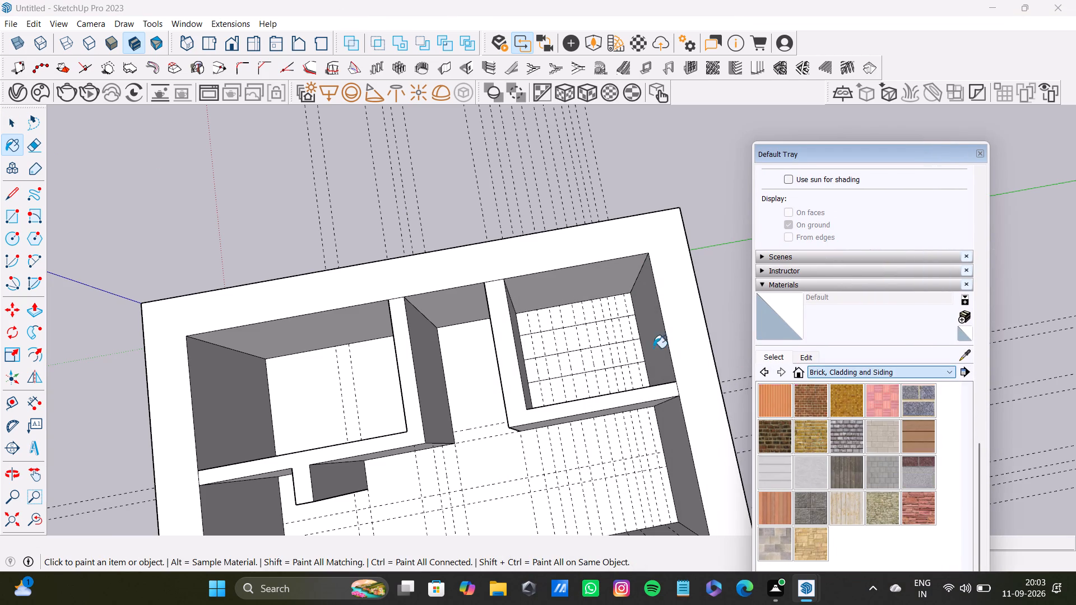
pyautogui.scroll(3, 868, 433)
pyautogui.click(782, 399)
pyautogui.scroll(8, 594, 376)
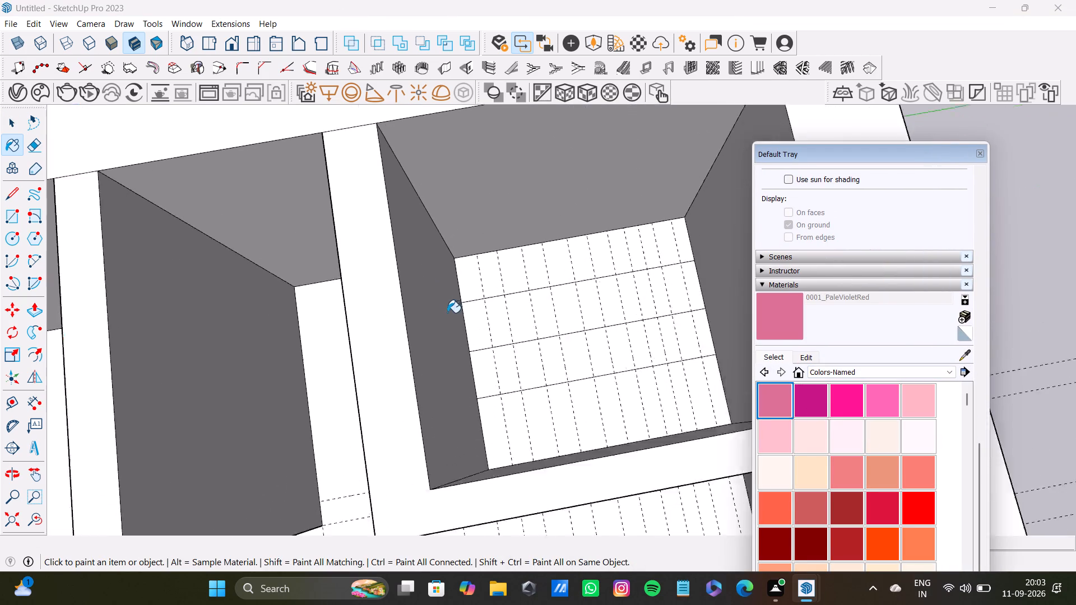
pyautogui.scroll(4, 447, 313)
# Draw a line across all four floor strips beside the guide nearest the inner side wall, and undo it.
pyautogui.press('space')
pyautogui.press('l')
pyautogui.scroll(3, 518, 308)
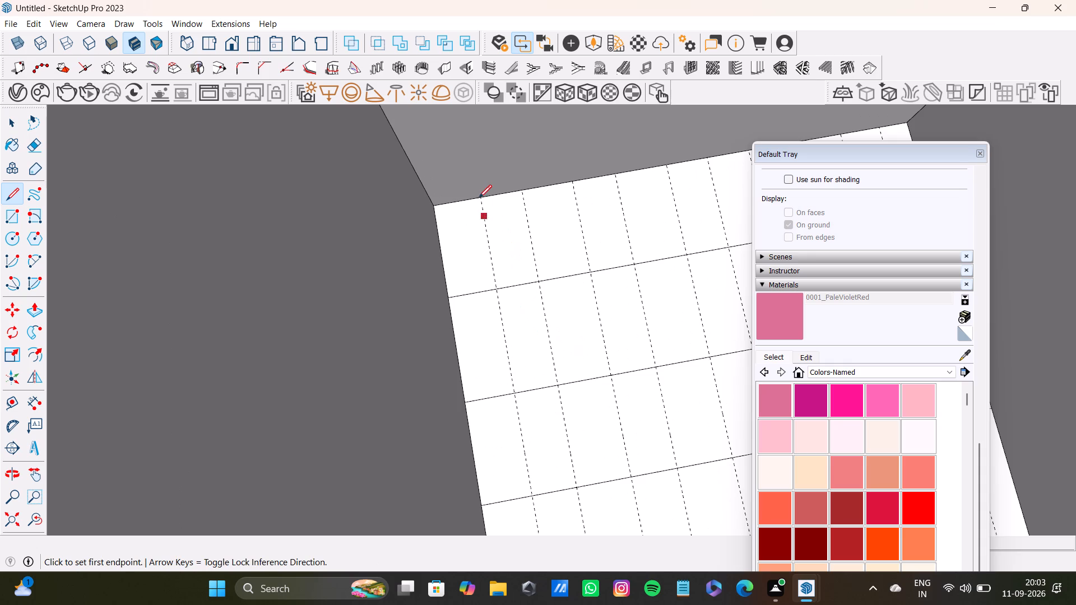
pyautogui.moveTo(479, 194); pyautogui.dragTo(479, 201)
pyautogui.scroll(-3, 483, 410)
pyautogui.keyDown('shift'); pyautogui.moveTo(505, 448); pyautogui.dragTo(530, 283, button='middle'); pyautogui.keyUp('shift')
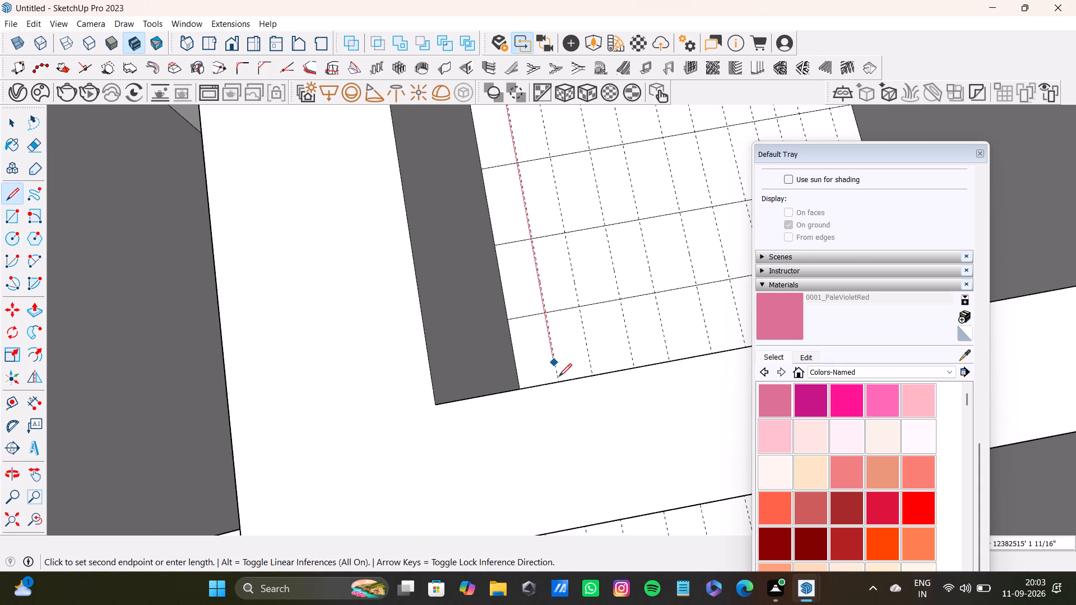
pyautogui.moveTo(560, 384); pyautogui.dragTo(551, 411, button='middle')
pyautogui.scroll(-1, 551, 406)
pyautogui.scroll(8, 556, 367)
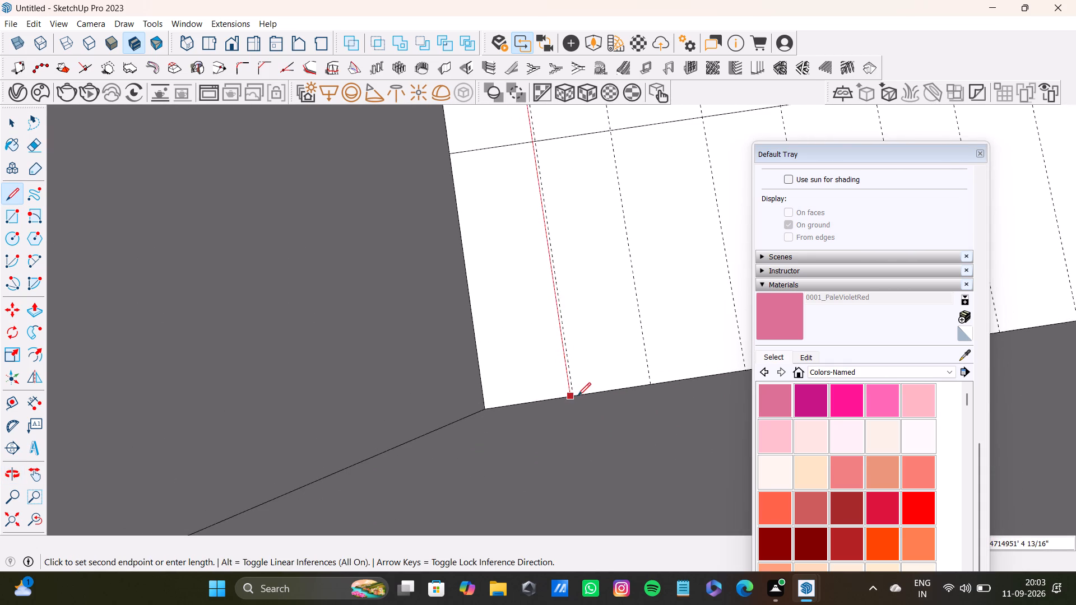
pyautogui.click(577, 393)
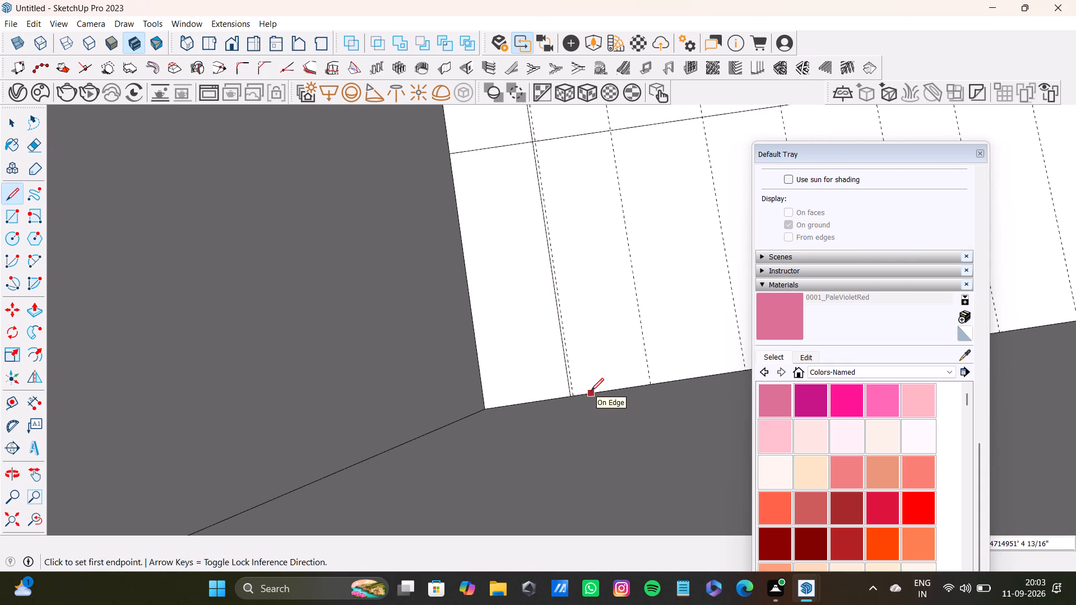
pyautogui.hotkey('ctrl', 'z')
# Draw a line about 4714951' long across all four floor strips along the guide nearest the inner side wall.
pyautogui.scroll(-10, 601, 332)
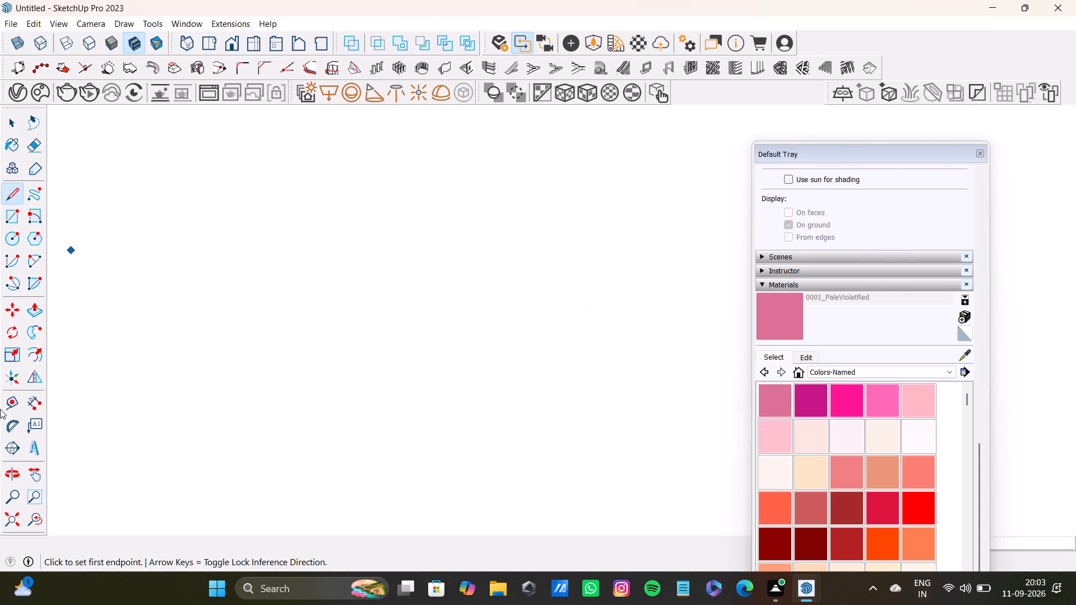
pyautogui.click(15, 516)
pyautogui.scroll(9, 554, 304)
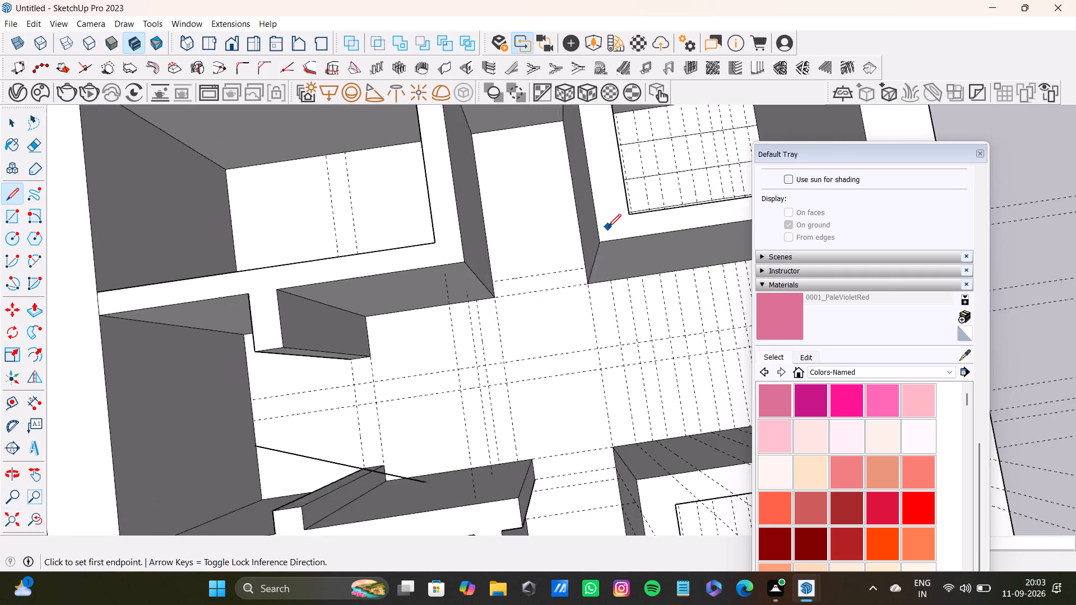
pyautogui.keyDown('shift'); pyautogui.scroll(-1, 615, 225); pyautogui.keyUp('shift')
pyautogui.keyDown('shift'); pyautogui.moveTo(619, 222); pyautogui.dragTo(482, 314, button='middle'); pyautogui.keyUp('shift')
pyautogui.scroll(7, 494, 272)
pyautogui.keyDown('shift'); pyautogui.moveTo(517, 190); pyautogui.dragTo(492, 286, button='middle'); pyautogui.keyUp('shift')
pyautogui.scroll(2, 504, 245)
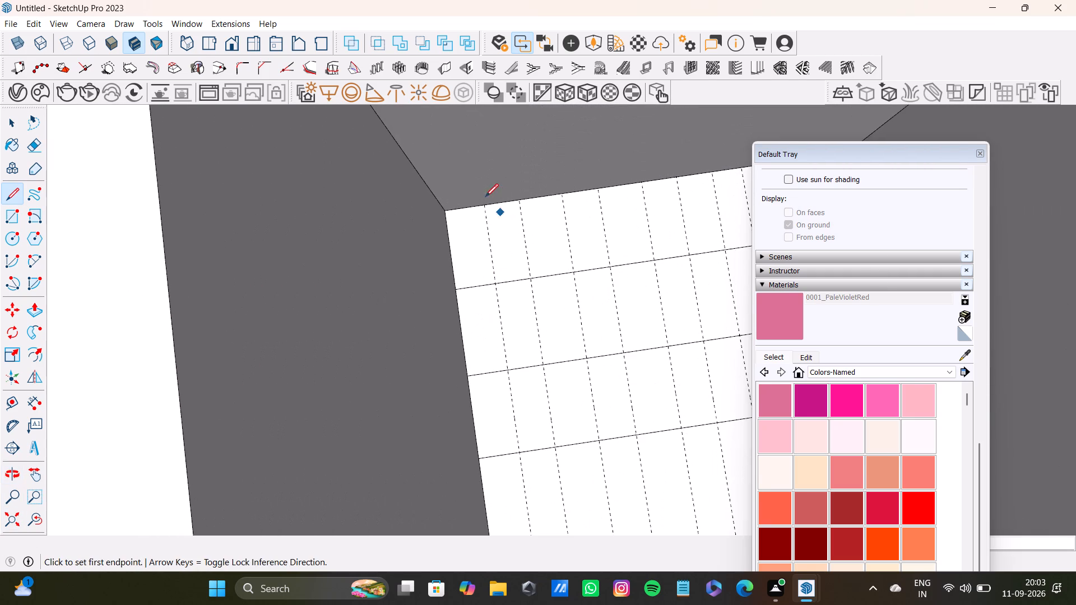
pyautogui.click(485, 206)
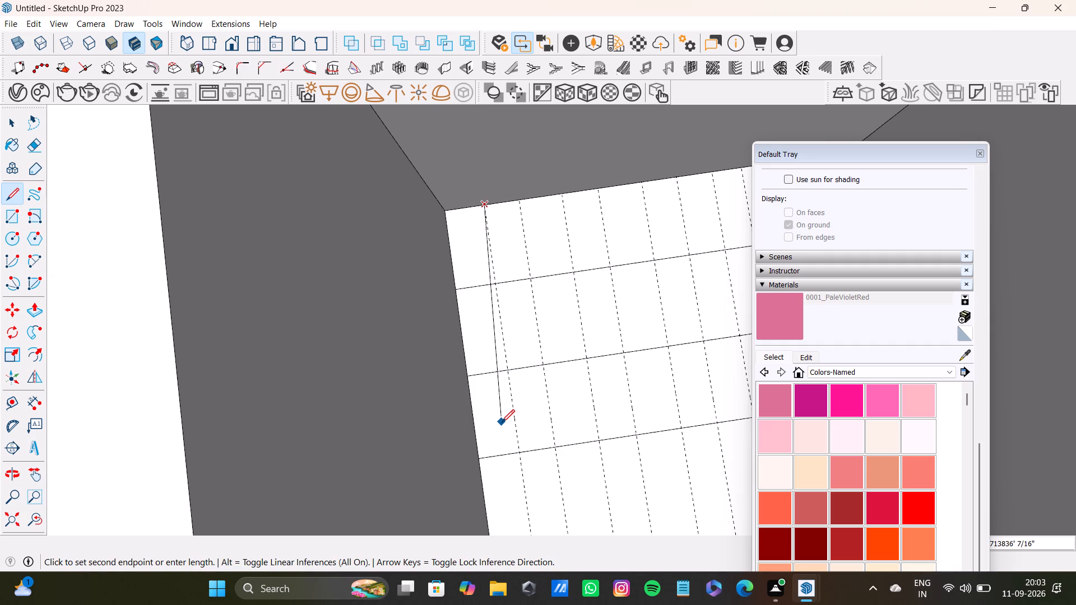
pyautogui.scroll(-1, 517, 451)
pyautogui.keyDown('shift'); pyautogui.moveTo(517, 451); pyautogui.dragTo(534, 301, button='middle'); pyautogui.keyUp('shift')
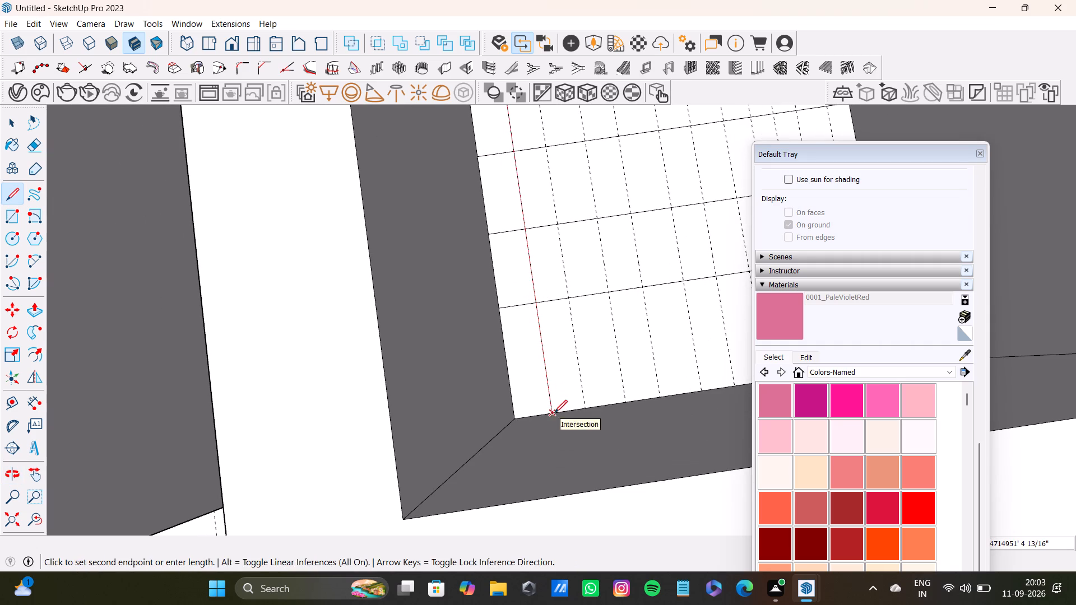
pyautogui.click(554, 413)
# Draw lines along the second and third guides from the inner side wall, crossing all four floor strips.
pyautogui.scroll(-4, 568, 352)
pyautogui.keyDown('shift'); pyautogui.moveTo(580, 263); pyautogui.dragTo(553, 366, button='middle'); pyautogui.keyUp('shift')
pyautogui.scroll(6, 544, 288)
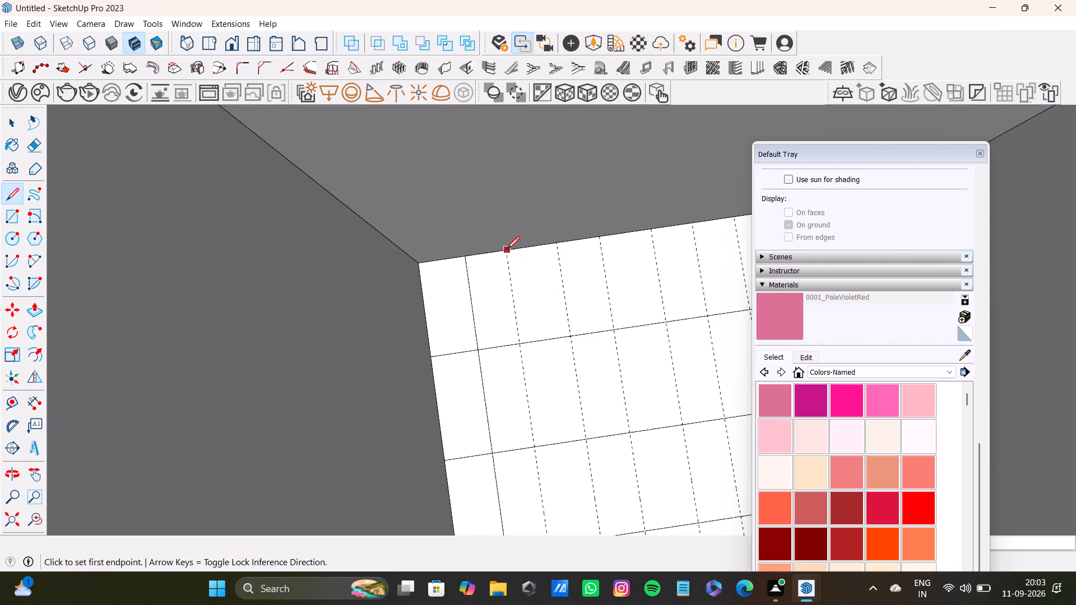
pyautogui.click(507, 249)
pyautogui.moveTo(531, 431); pyautogui.dragTo(534, 293, button='middle')
pyautogui.keyDown('shift'); pyautogui.moveTo(569, 524); pyautogui.dragTo(576, 422, button='middle'); pyautogui.keyUp('shift')
pyautogui.click(579, 447)
pyautogui.scroll(-7, 576, 406)
pyautogui.keyDown('shift'); pyautogui.moveTo(577, 365); pyautogui.dragTo(568, 426, button='middle'); pyautogui.keyUp('shift')
pyautogui.scroll(3, 581, 339)
pyautogui.click(554, 222)
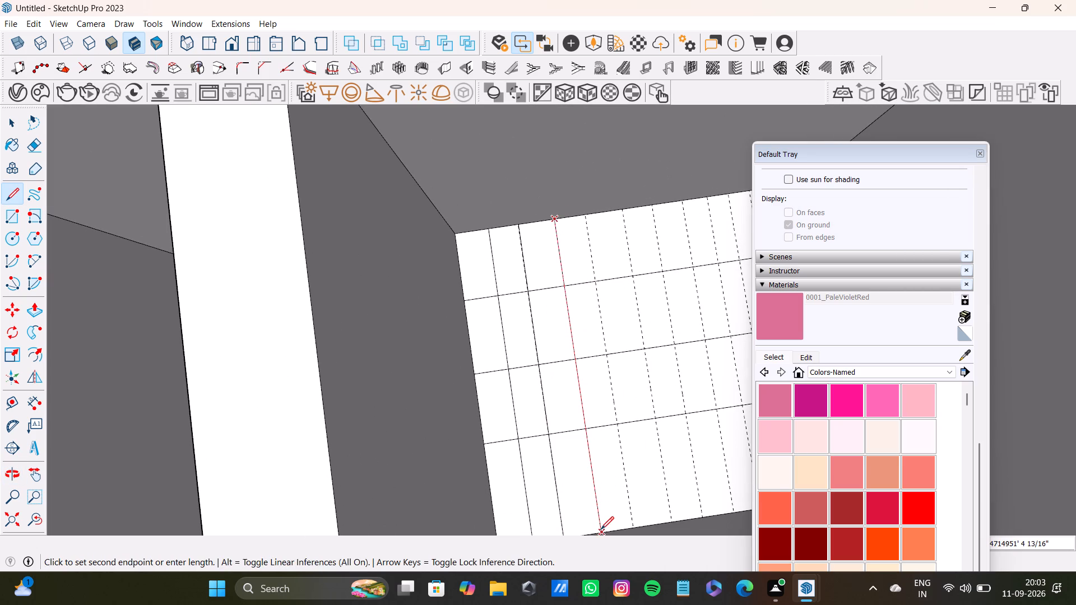
pyautogui.click(601, 529)
# Draw lines along the fourth, fifth and sixth guides, each crossing all four floor strips.
pyautogui.click(587, 215)
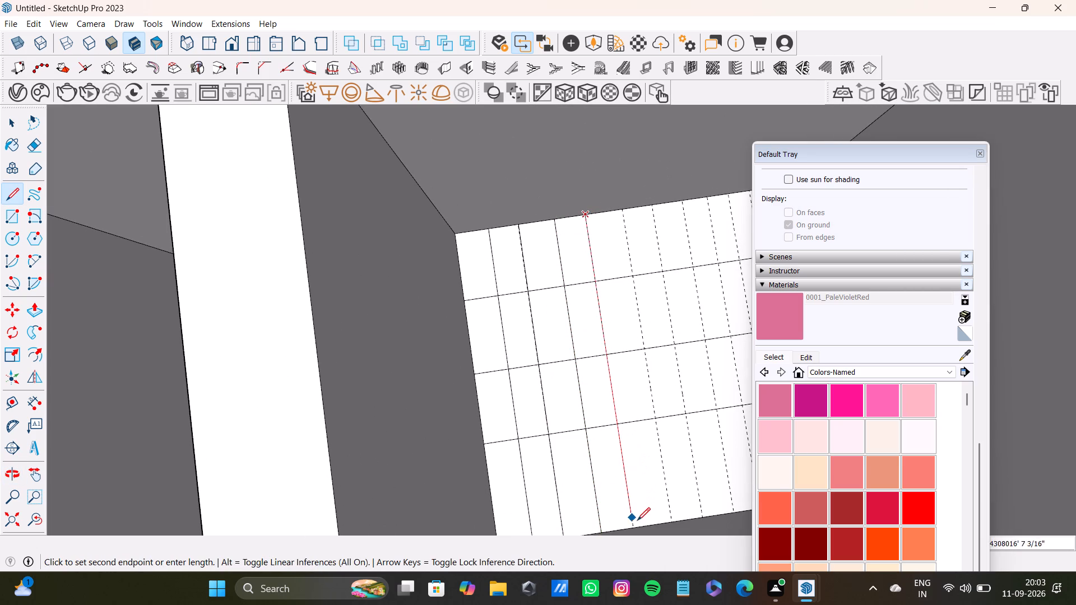
pyautogui.click(637, 528)
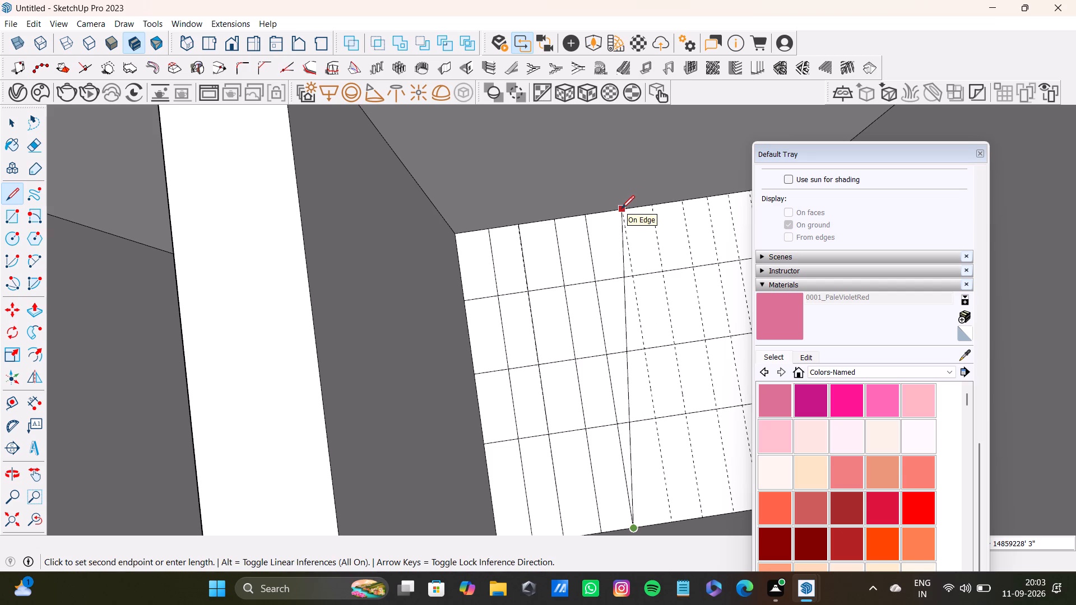
pyautogui.press('space')
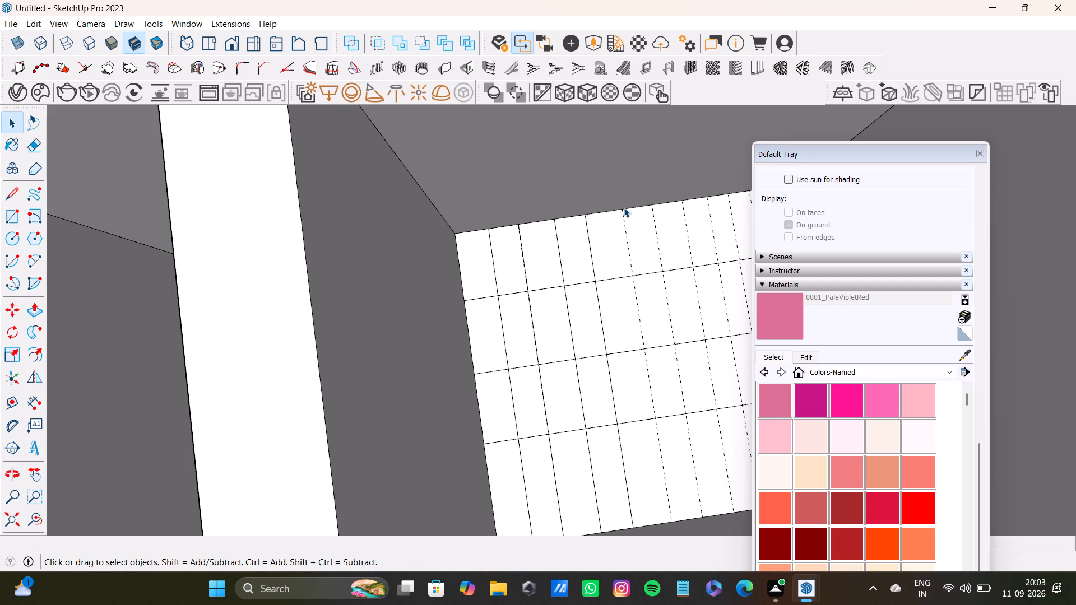
pyautogui.press('l')
pyautogui.click(623, 210)
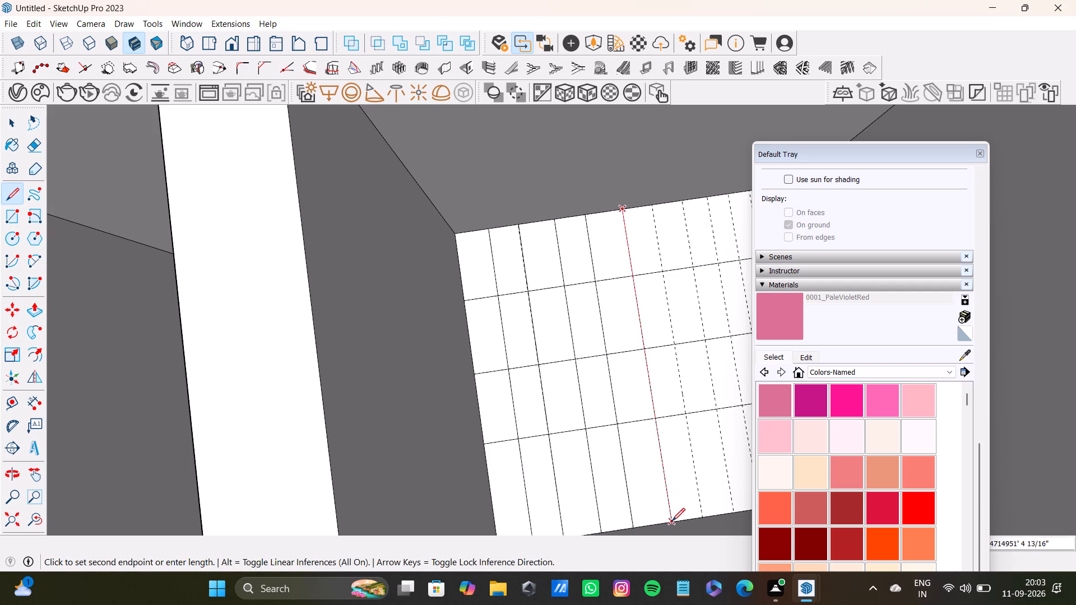
pyautogui.click(672, 522)
pyautogui.click(652, 208)
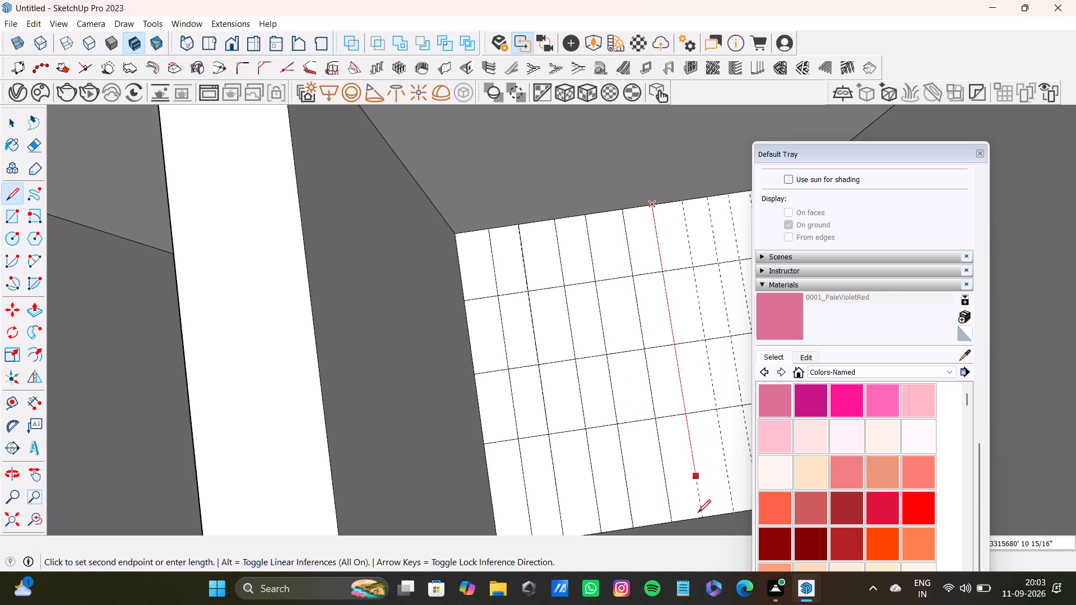
pyautogui.click(702, 520)
# Draw lines along the seventh and eighth guides, each crossing all four floor strips.
pyautogui.keyDown('shift'); pyautogui.moveTo(677, 304); pyautogui.dragTo(552, 325, button='middle'); pyautogui.keyUp('shift')
pyautogui.scroll(1, 567, 257)
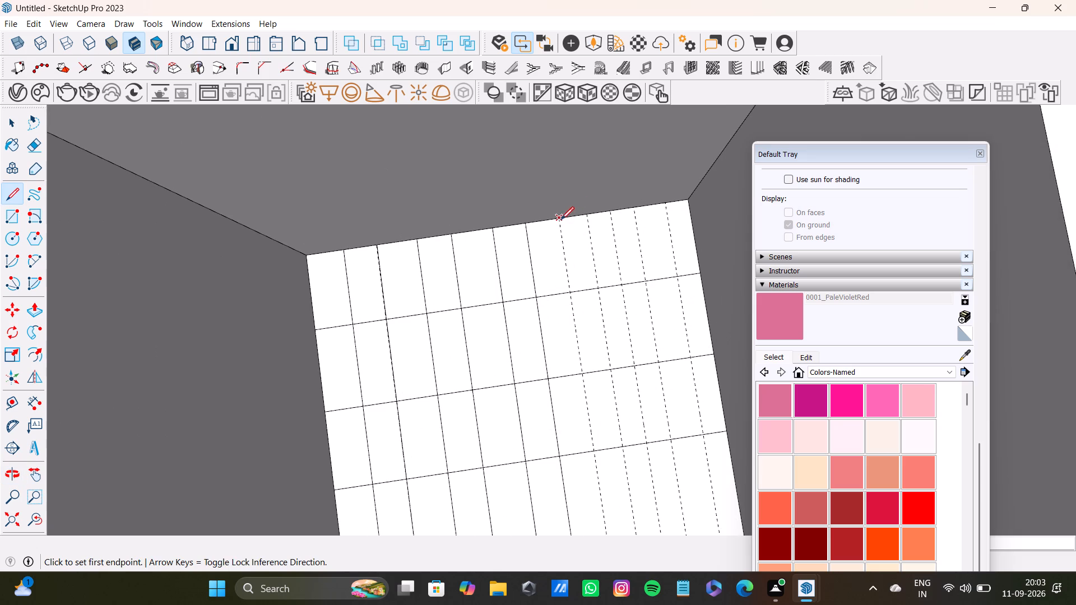
pyautogui.click(560, 220)
pyautogui.keyDown('shift'); pyautogui.moveTo(618, 488); pyautogui.dragTo(623, 371, button='middle'); pyautogui.keyUp('shift')
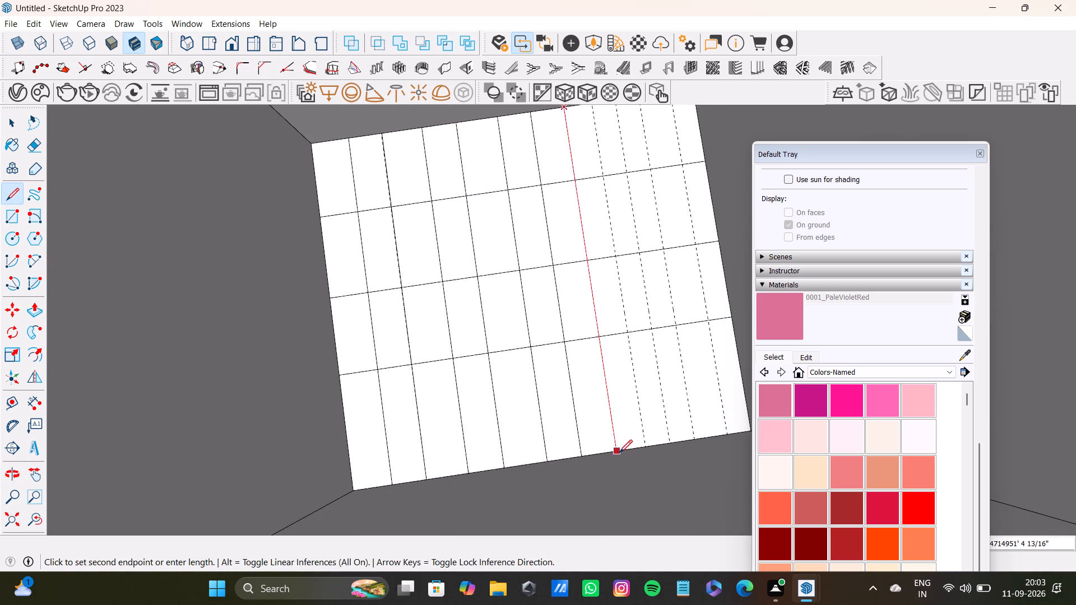
pyautogui.click(618, 453)
pyautogui.keyDown('shift'); pyautogui.moveTo(642, 244); pyautogui.dragTo(633, 331, button='middle'); pyautogui.keyUp('shift')
pyautogui.click(583, 188)
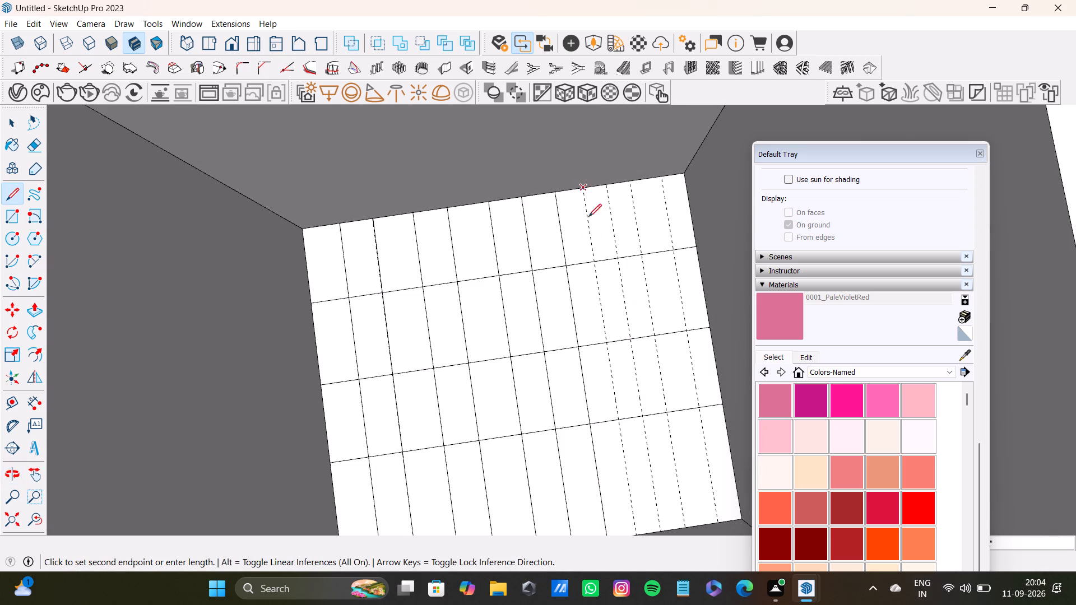
pyautogui.moveTo(653, 500); pyautogui.dragTo(631, 409, button='middle')
pyautogui.click(614, 447)
# Draw lines along the ninth and tenth guides, each crossing all four floor strips.
pyautogui.keyDown('shift'); pyautogui.moveTo(632, 324); pyautogui.dragTo(610, 428, button='middle'); pyautogui.keyUp('shift')
pyautogui.scroll(2, 629, 306)
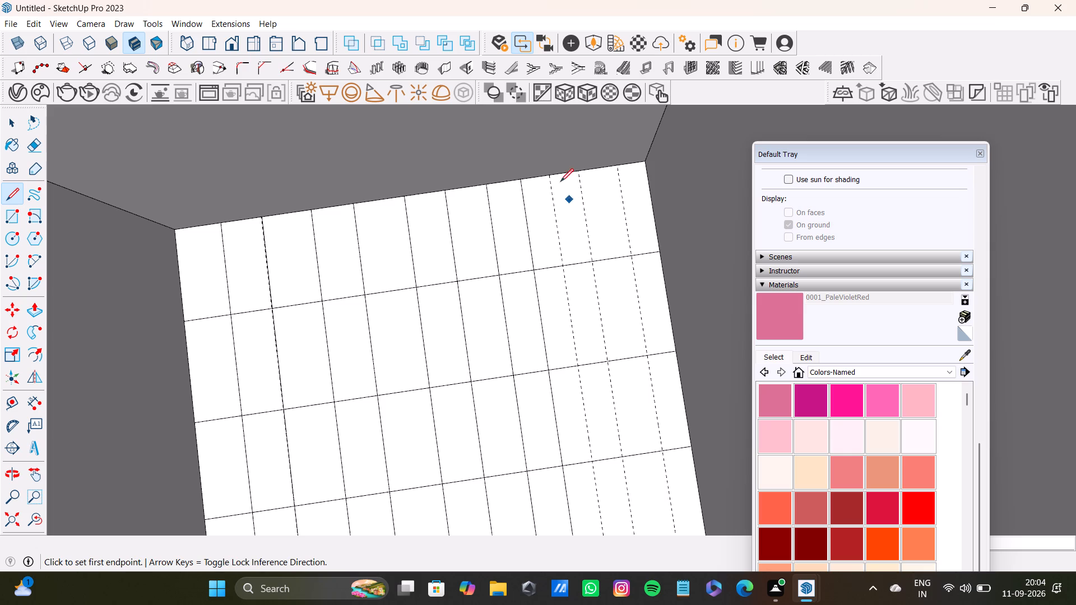
pyautogui.click(550, 179)
pyautogui.keyDown('shift'); pyautogui.moveTo(590, 426); pyautogui.dragTo(597, 299, button='middle'); pyautogui.keyUp('shift')
pyautogui.click(622, 477)
pyautogui.scroll(-4, 614, 401)
pyautogui.keyDown('shift'); pyautogui.moveTo(611, 346); pyautogui.dragTo(595, 420, button='middle'); pyautogui.keyUp('shift')
pyautogui.scroll(3, 593, 331)
pyautogui.moveTo(575, 194); pyautogui.dragTo(575, 208)
pyautogui.keyDown('shift'); pyautogui.moveTo(611, 491); pyautogui.dragTo(615, 402, button='middle'); pyautogui.keyUp('shift')
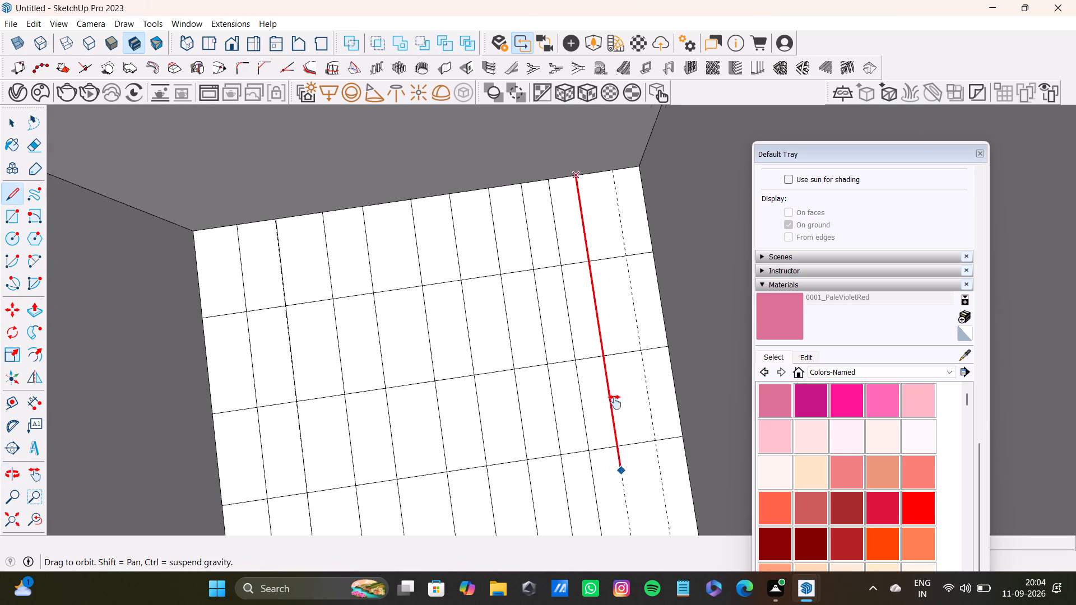
pyautogui.keyDown('shift'); pyautogui.moveTo(615, 402); pyautogui.dragTo(615, 373, button='middle'); pyautogui.keyUp('shift')
pyautogui.click(640, 491)
# Draw a line along the eleventh guide, beside the far side wall, to complete the floor grid.
pyautogui.scroll(-3, 624, 458)
pyautogui.keyDown('shift'); pyautogui.moveTo(618, 368); pyautogui.dragTo(607, 458, button='middle'); pyautogui.keyUp('shift')
pyautogui.scroll(3, 618, 371)
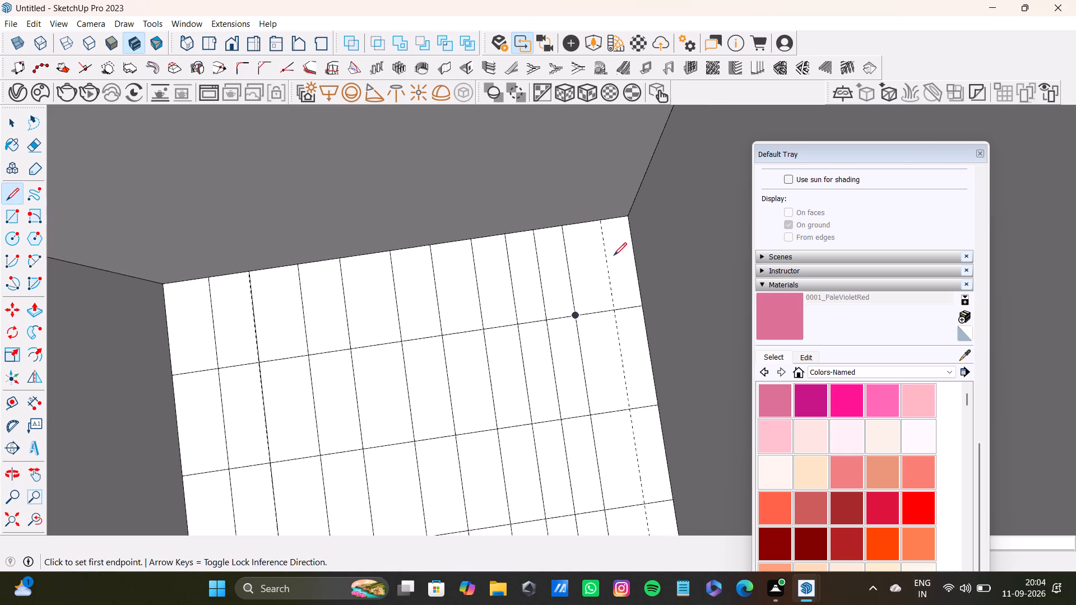
pyautogui.click(600, 222)
pyautogui.moveTo(643, 499); pyautogui.dragTo(655, 350, button='middle')
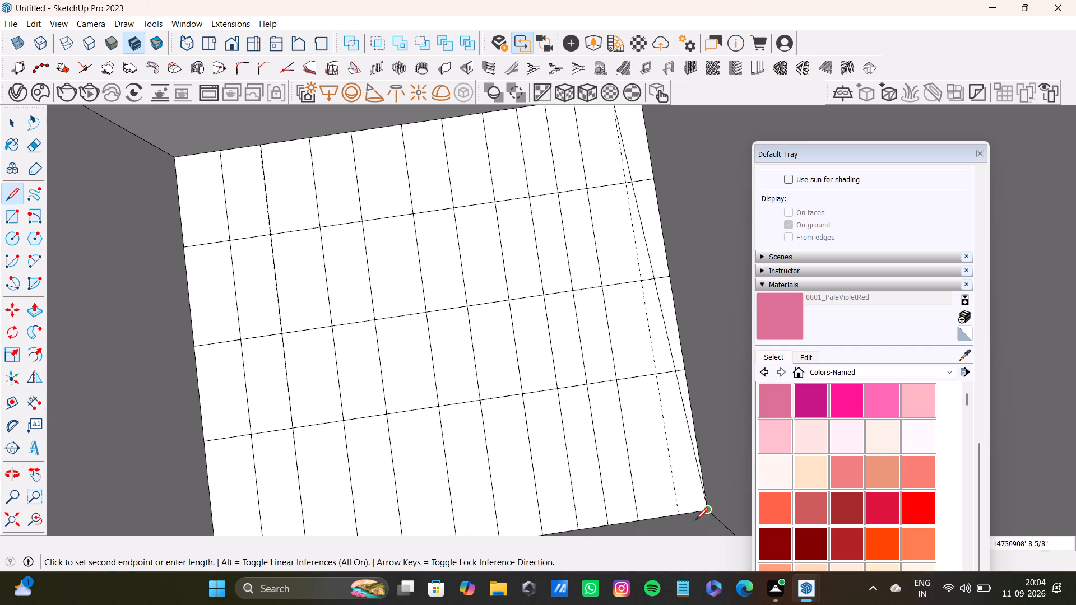
pyautogui.click(681, 513)
pyautogui.press('space')
# Paint the back row's first five tiles 0001_PaleVioletRed, 0002_MediumVioletRed, 0003_DeepPink, 0004_HotPink and 0005_LightPink, starting at the inner side wall.
pyautogui.scroll(-5, 468, 319)
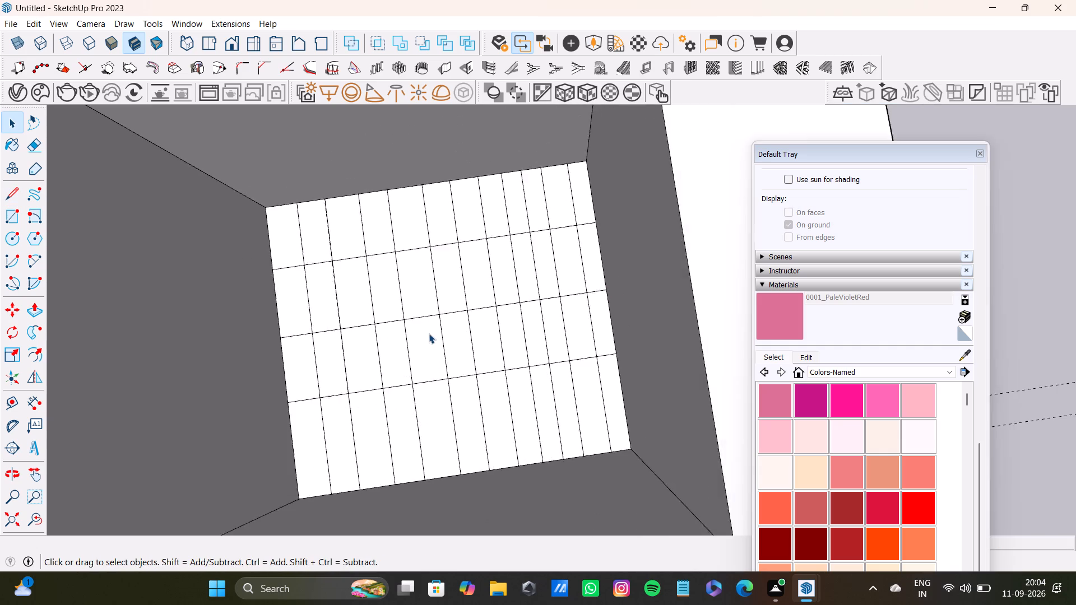
pyautogui.scroll(-3, 429, 333)
pyautogui.keyDown('shift'); pyautogui.moveTo(438, 332); pyautogui.dragTo(489, 313, button='middle'); pyautogui.keyUp('shift')
pyautogui.scroll(7, 372, 264)
pyautogui.click(387, 248)
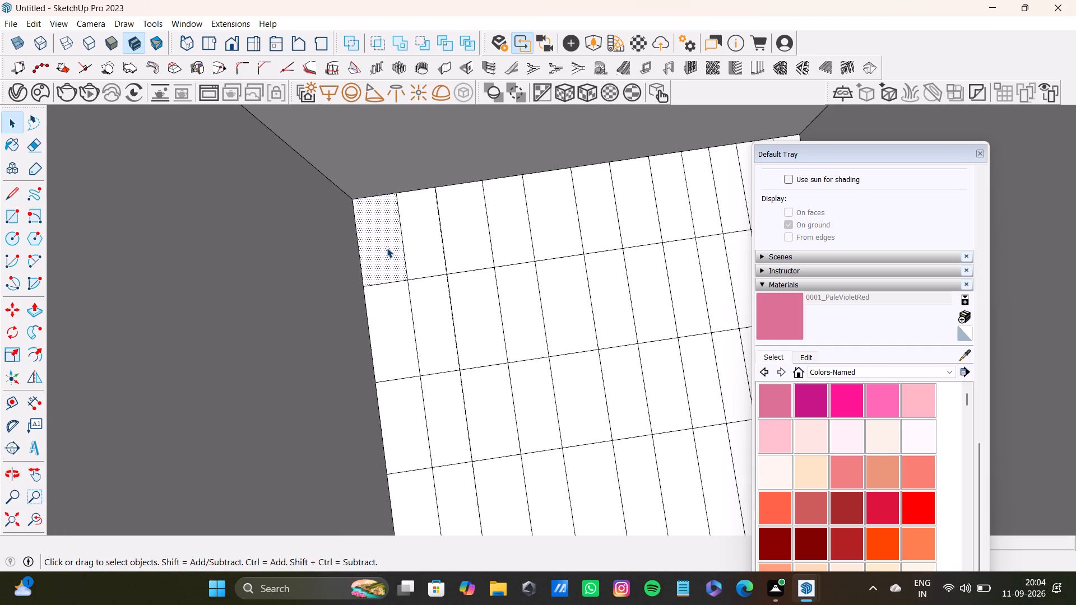
pyautogui.click(780, 401)
pyautogui.click(391, 255)
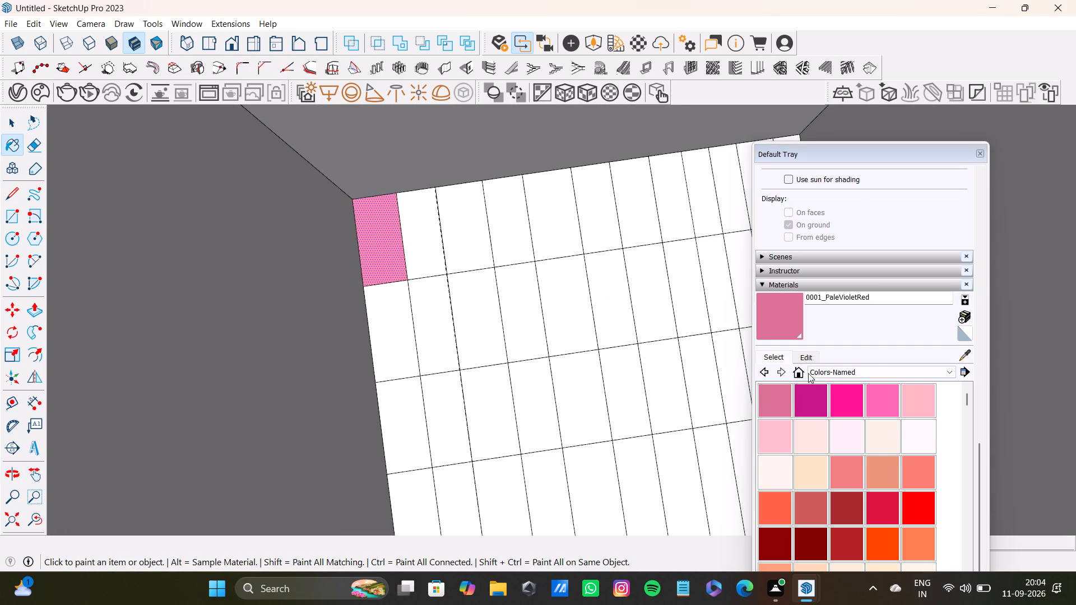
pyautogui.click(809, 400)
pyautogui.click(428, 248)
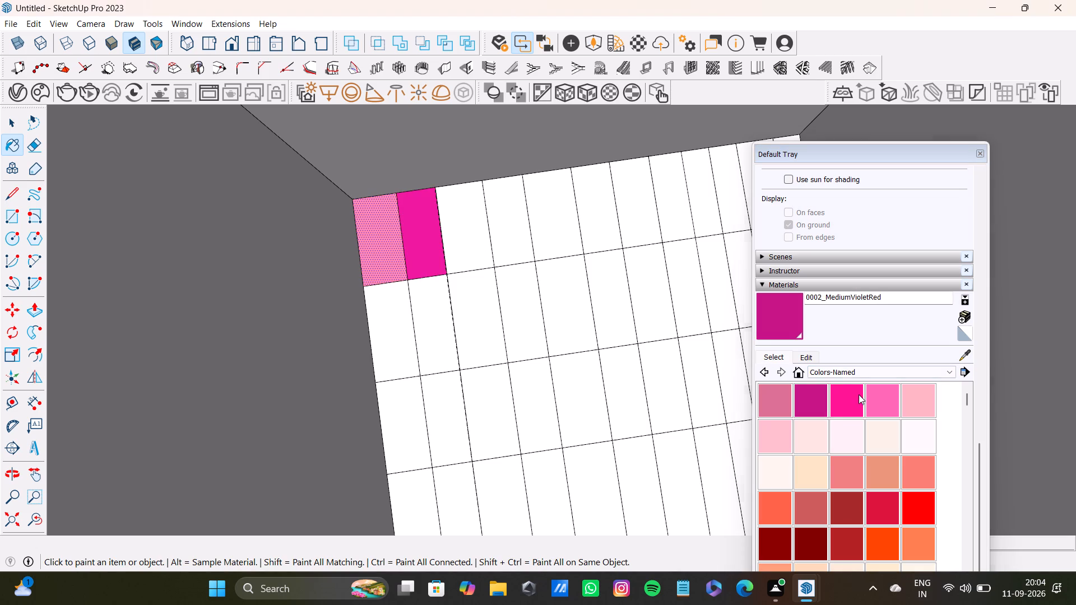
pyautogui.click(859, 394)
pyautogui.click(465, 218)
pyautogui.click(884, 408)
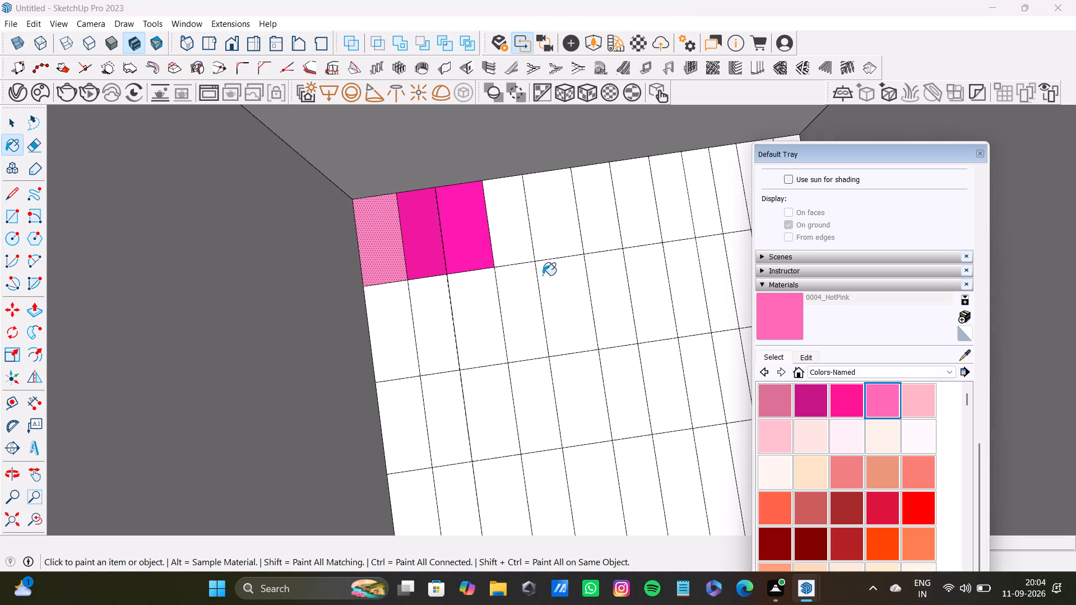
pyautogui.click(502, 230)
pyautogui.click(919, 399)
pyautogui.click(555, 233)
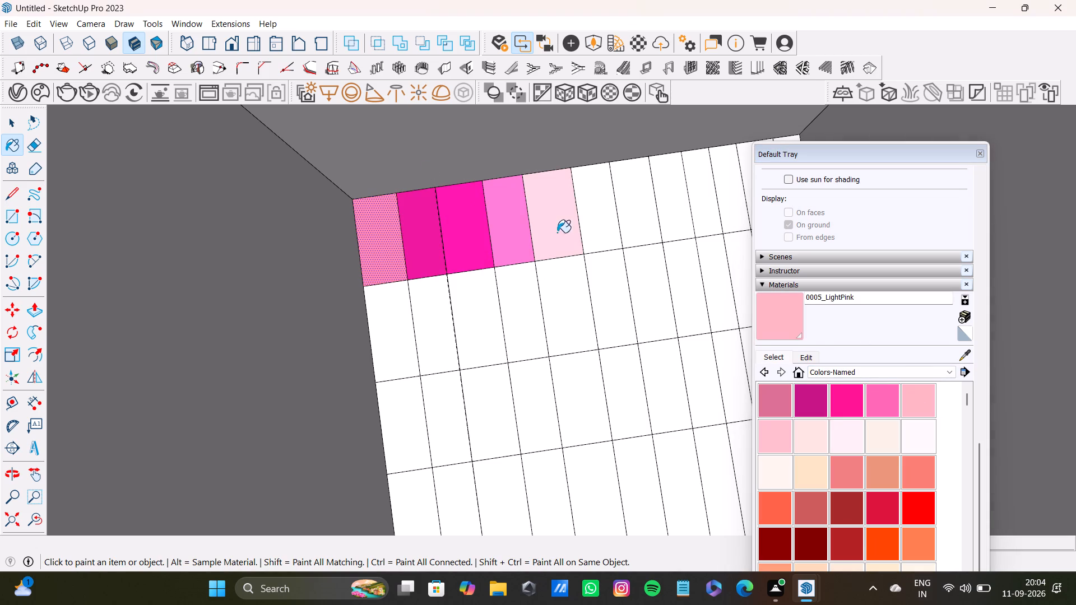
# Paint the back row's sixth to ninth tiles 0001_PaleVioletRed, 0002_MediumVioletRed, 0003_DeepPink and 0004_HotPink, in that order.
pyautogui.click(783, 400)
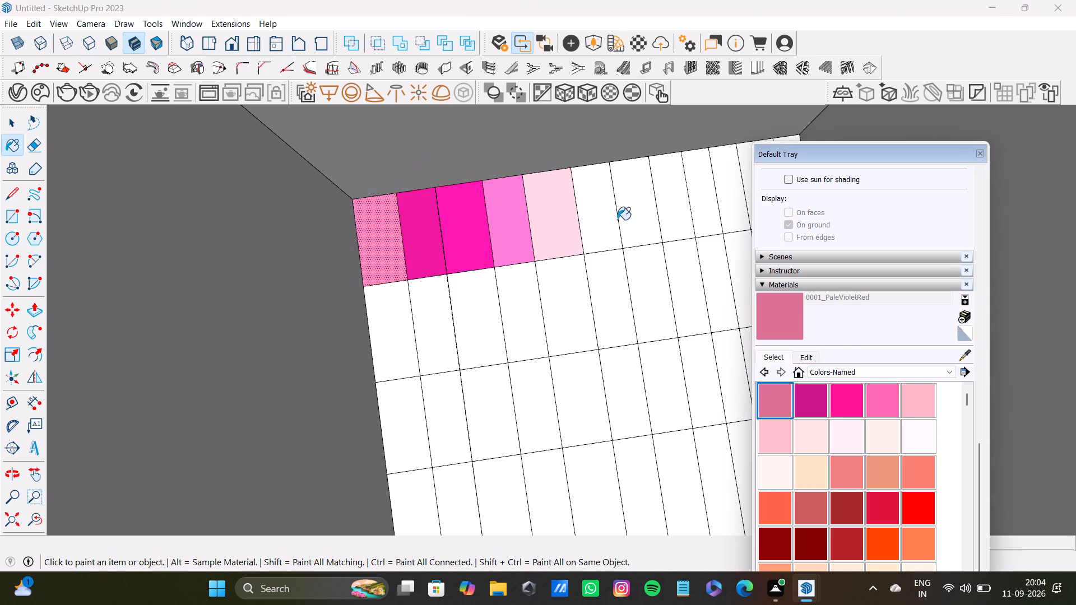
pyautogui.click(607, 218)
pyautogui.click(819, 402)
pyautogui.click(632, 227)
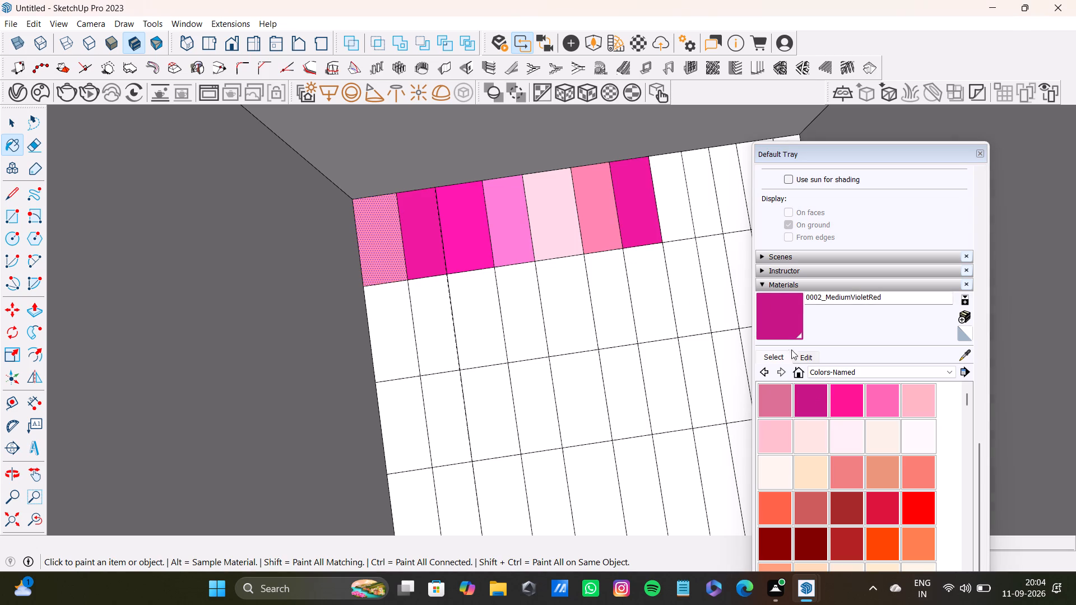
pyautogui.click(845, 400)
pyautogui.click(677, 220)
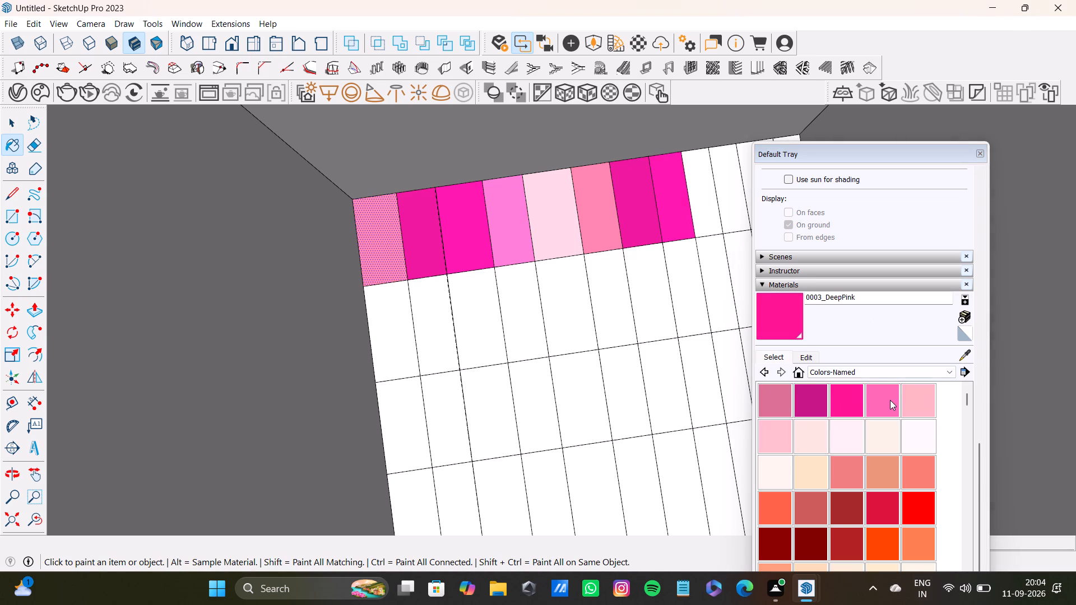
pyautogui.click(890, 400)
pyautogui.click(708, 211)
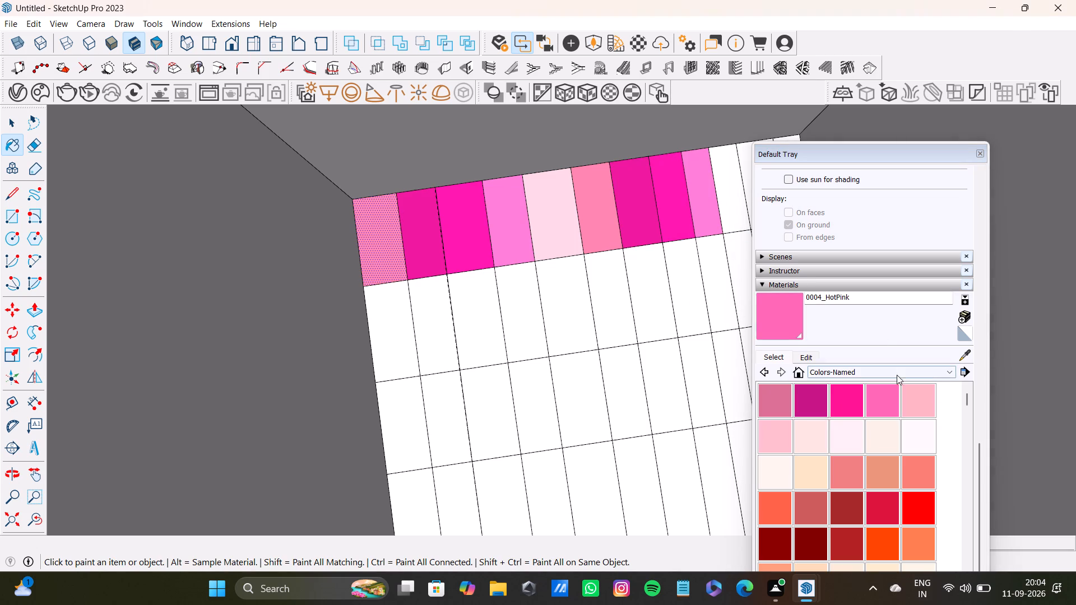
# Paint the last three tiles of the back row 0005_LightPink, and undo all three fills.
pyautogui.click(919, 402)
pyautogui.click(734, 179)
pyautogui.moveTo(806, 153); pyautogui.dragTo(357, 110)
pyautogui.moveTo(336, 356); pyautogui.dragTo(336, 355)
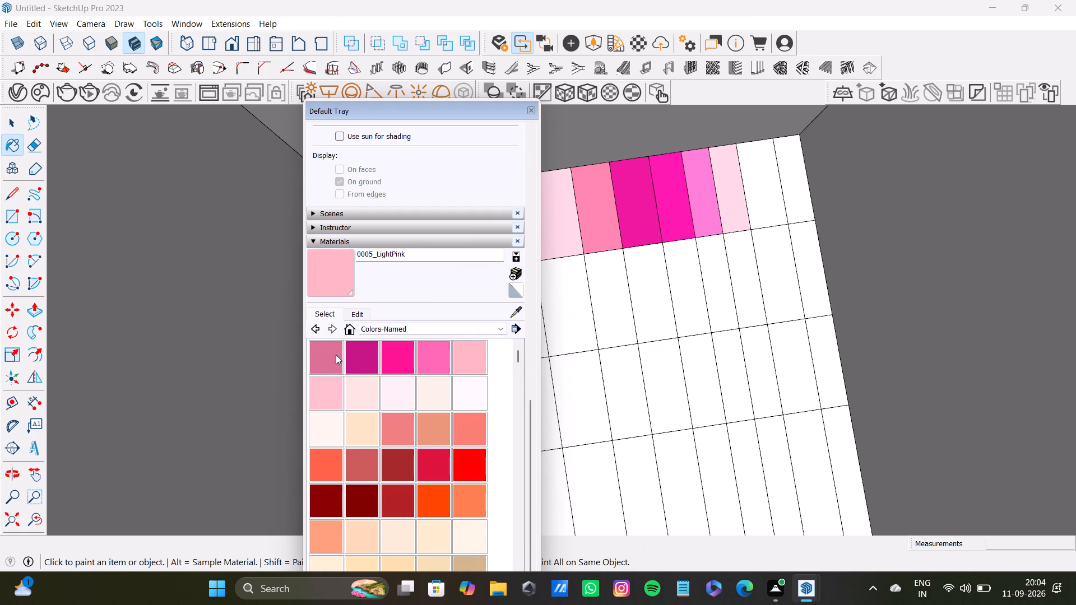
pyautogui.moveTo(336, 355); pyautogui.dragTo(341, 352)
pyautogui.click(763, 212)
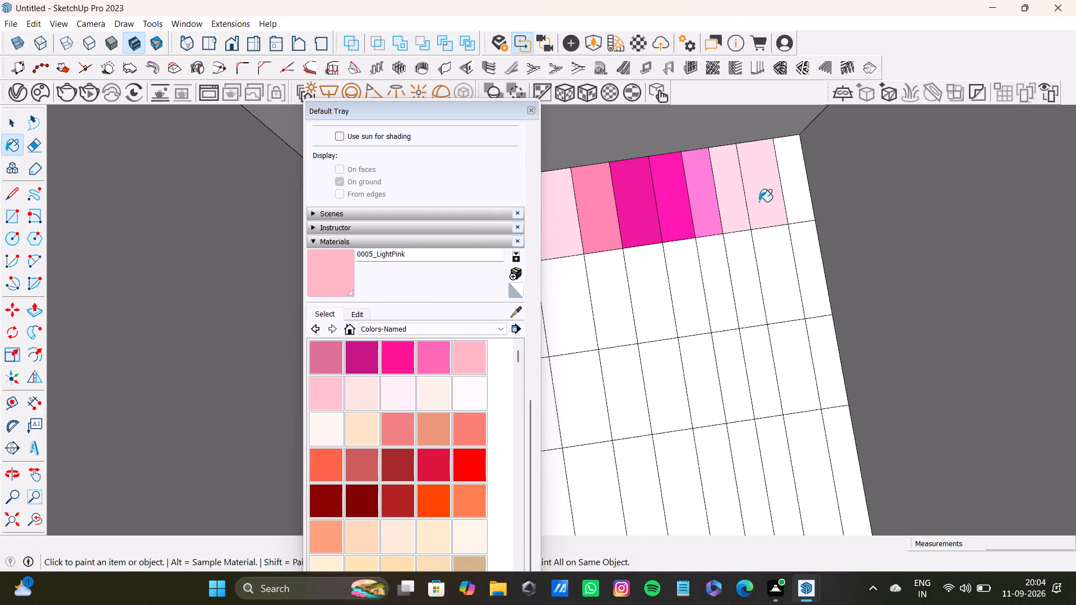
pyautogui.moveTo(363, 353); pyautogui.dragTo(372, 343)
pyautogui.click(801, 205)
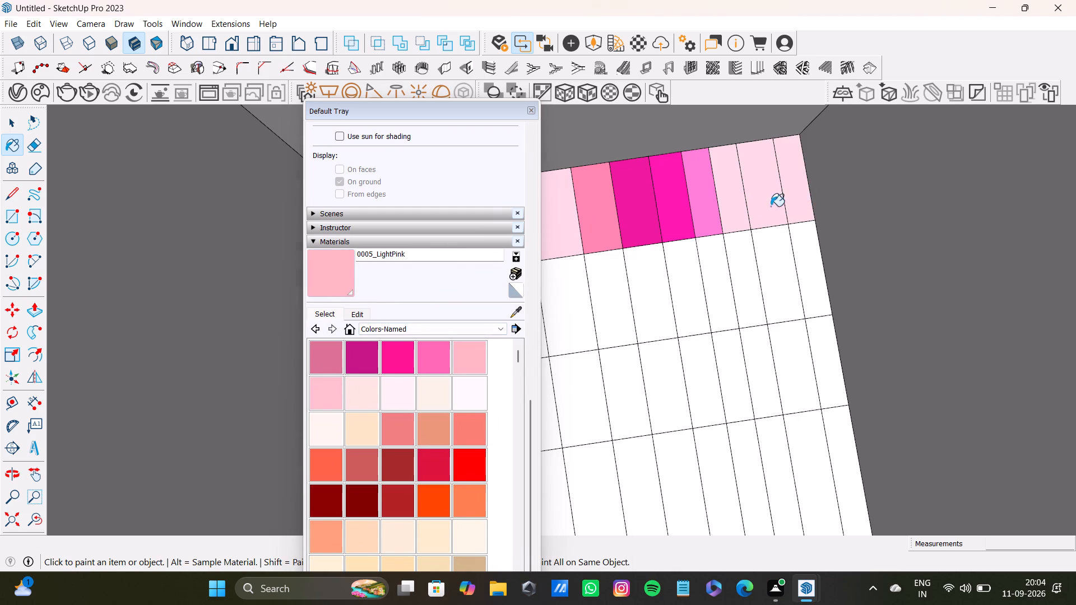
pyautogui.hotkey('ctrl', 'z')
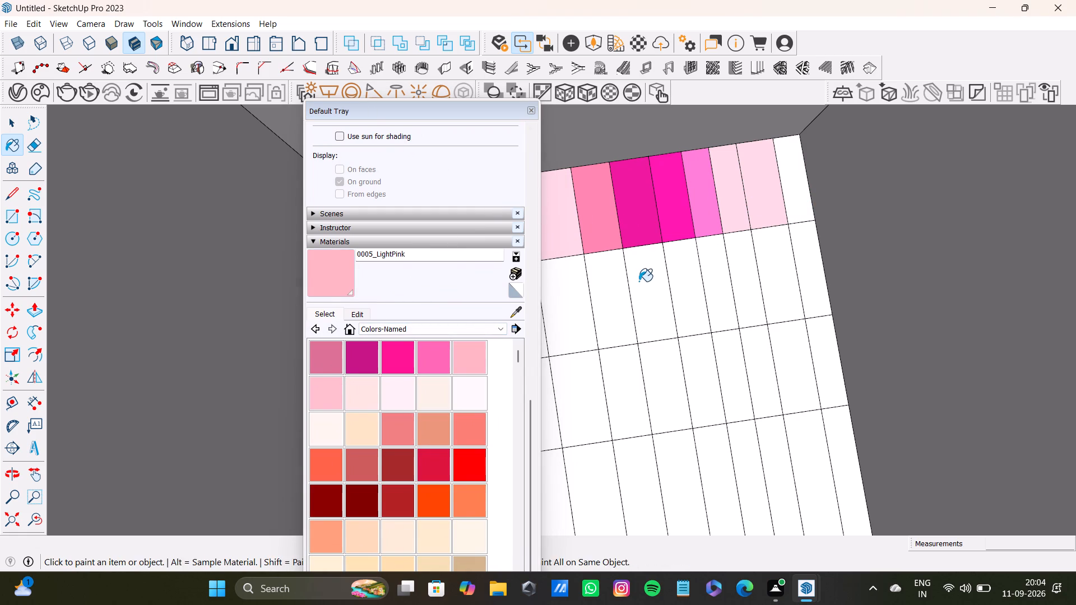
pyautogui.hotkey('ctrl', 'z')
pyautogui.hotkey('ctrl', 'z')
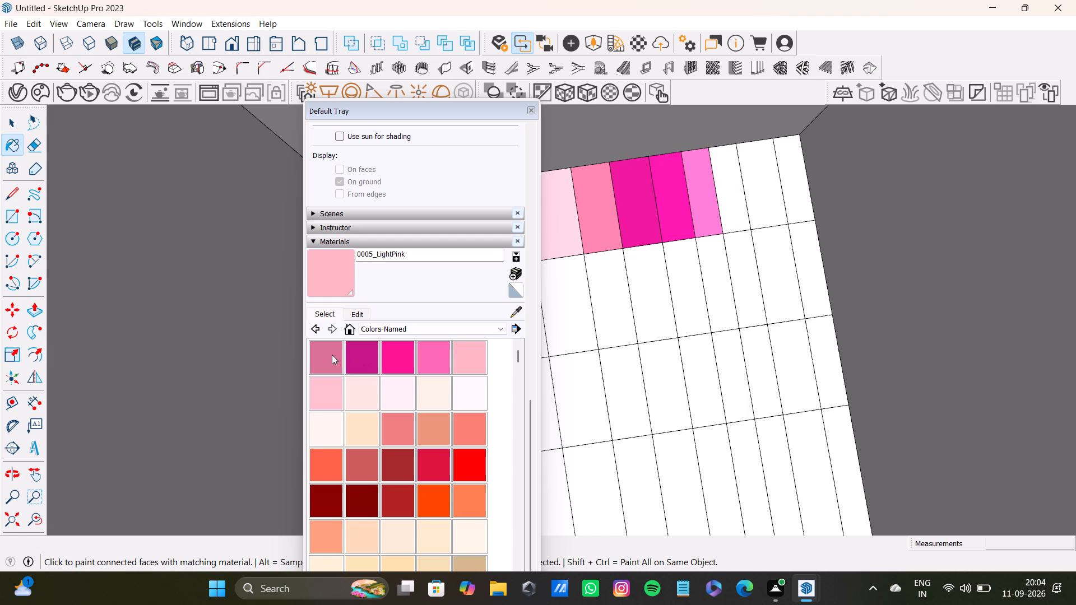
# Fill the back row's tenth tile and its connected unpainted faces with 0005_LightPink.
pyautogui.moveTo(331, 355); pyautogui.dragTo(340, 346)
pyautogui.click(734, 212)
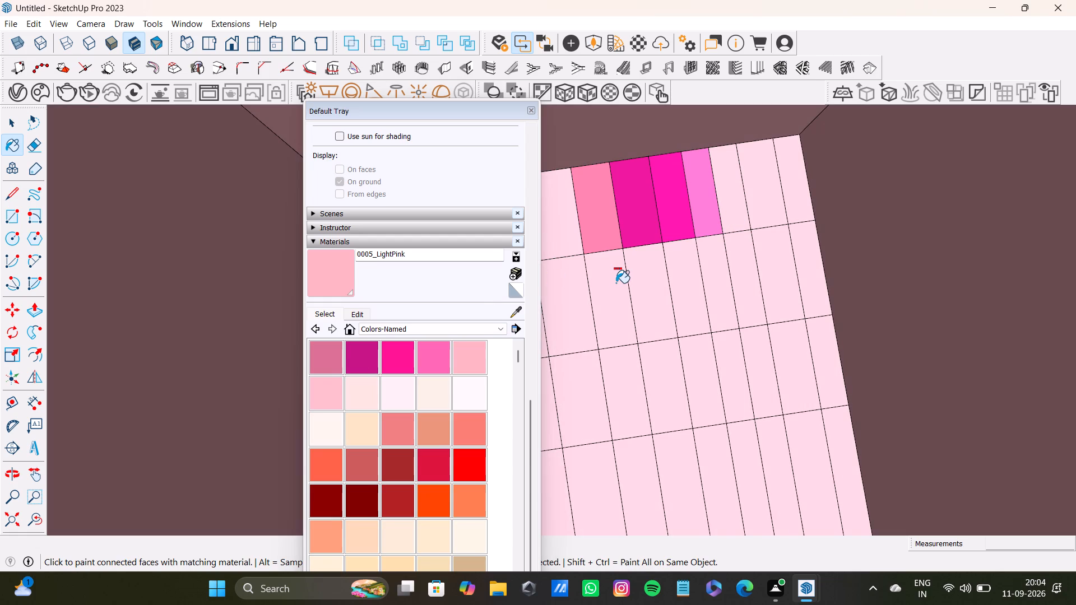
# Undo the 0005_LightPink fill of the connected faces.
pyautogui.hotkey('ctrl', 'z')
# Paint the back row's tenth tile 0001_PaleVioletRed and its last two tiles 0002_MediumVioletRed.
pyautogui.press('space')
pyautogui.click(739, 222)
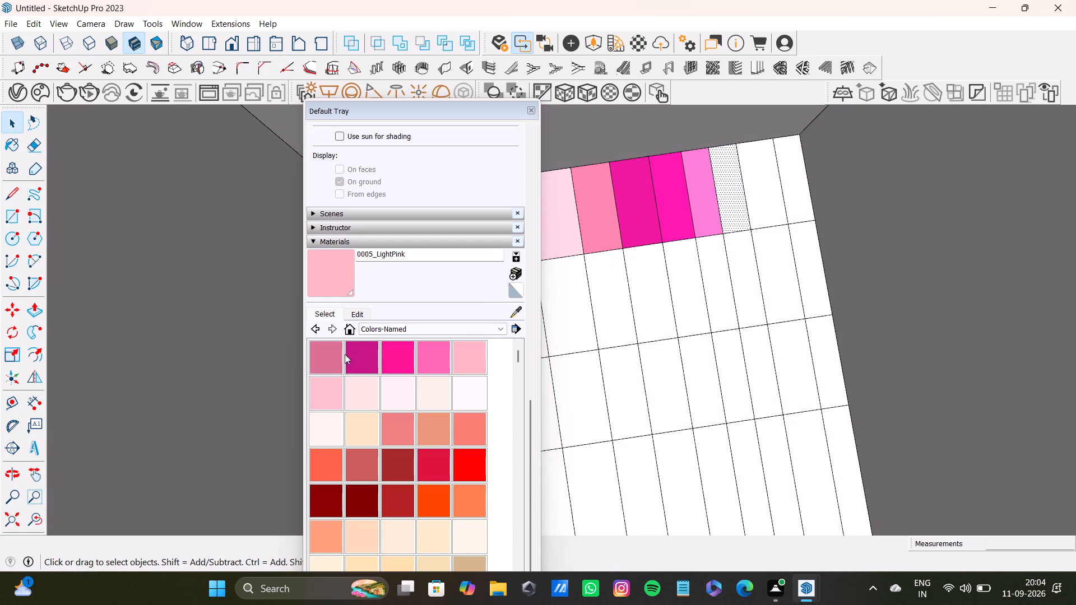
pyautogui.keyDown('shift'); pyautogui.moveTo(321, 356); pyautogui.dragTo(333, 348); pyautogui.keyUp('shift')
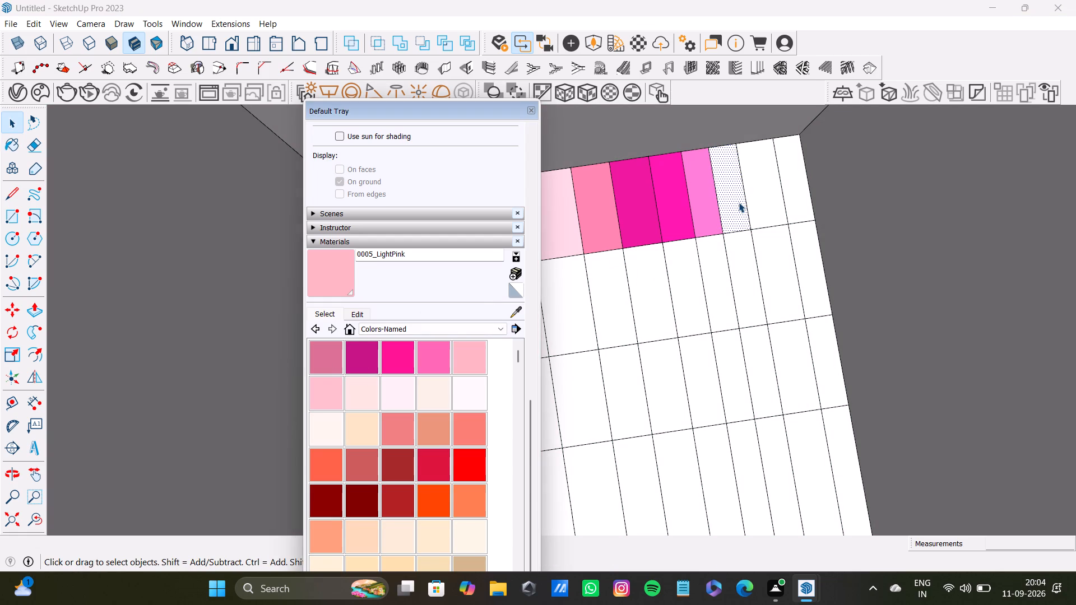
pyautogui.click(324, 355)
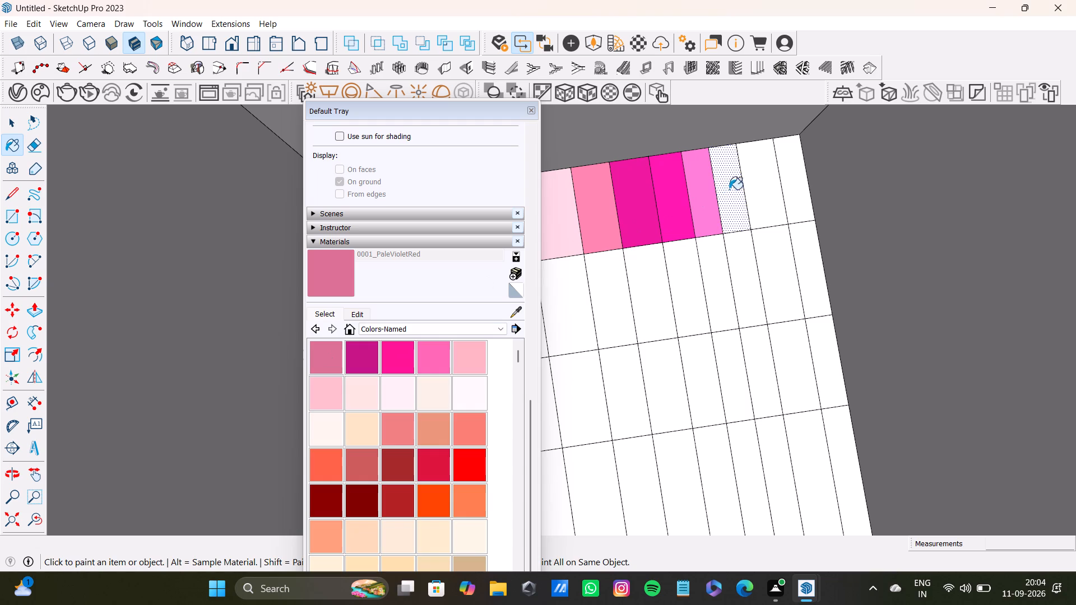
pyautogui.click(732, 198)
pyautogui.click(363, 348)
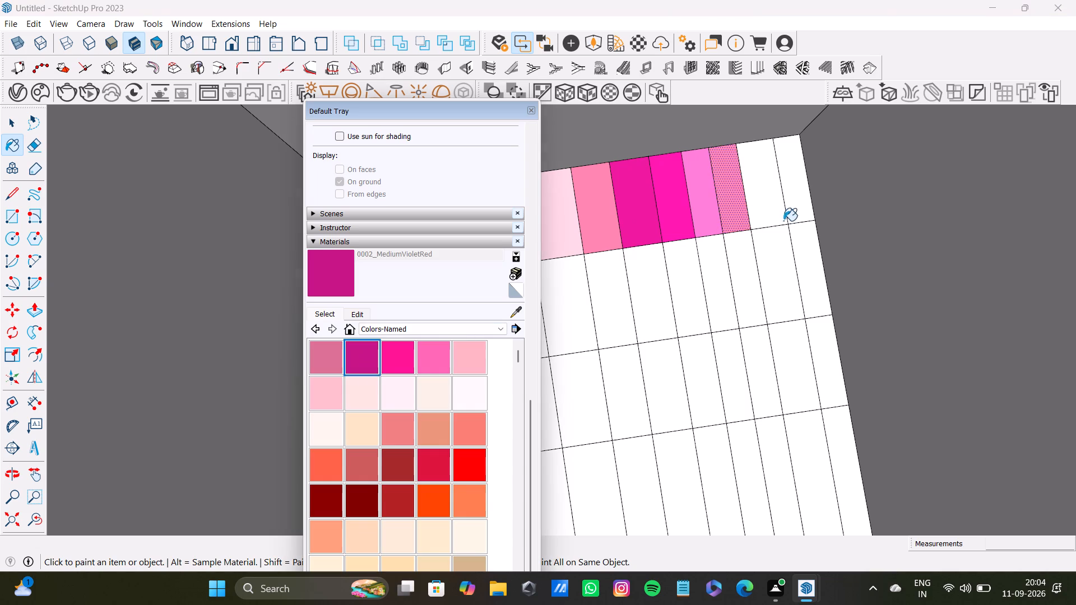
pyautogui.click(764, 207)
pyautogui.moveTo(401, 352); pyautogui.dragTo(404, 347)
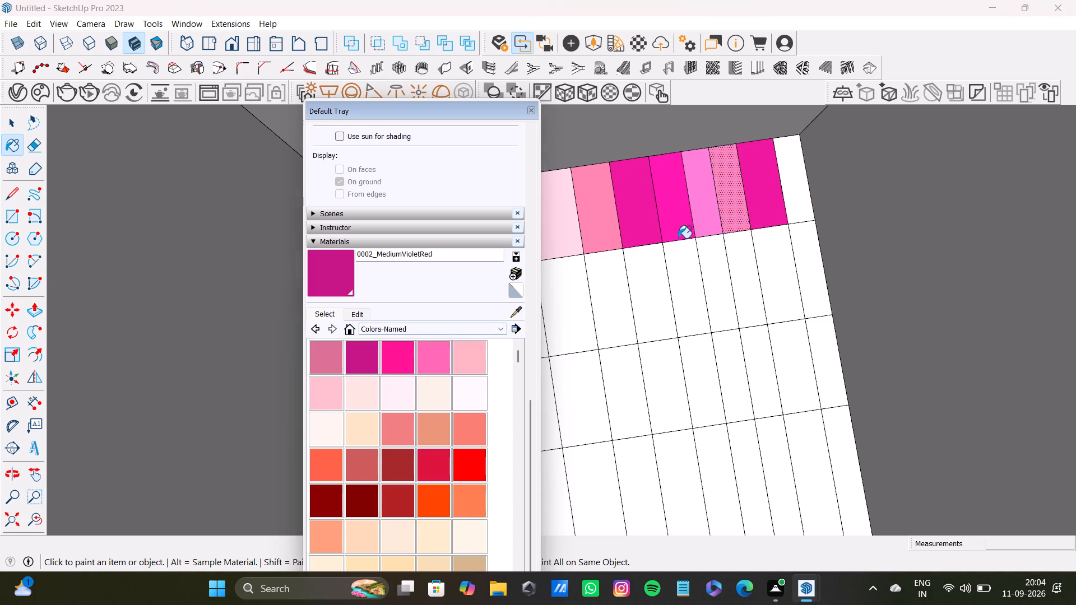
pyautogui.click(796, 198)
# Move the Default Tray clear of the back row of tiles and resize it to a narrow, full-height column.
pyautogui.moveTo(445, 108); pyautogui.dragTo(931, 257)
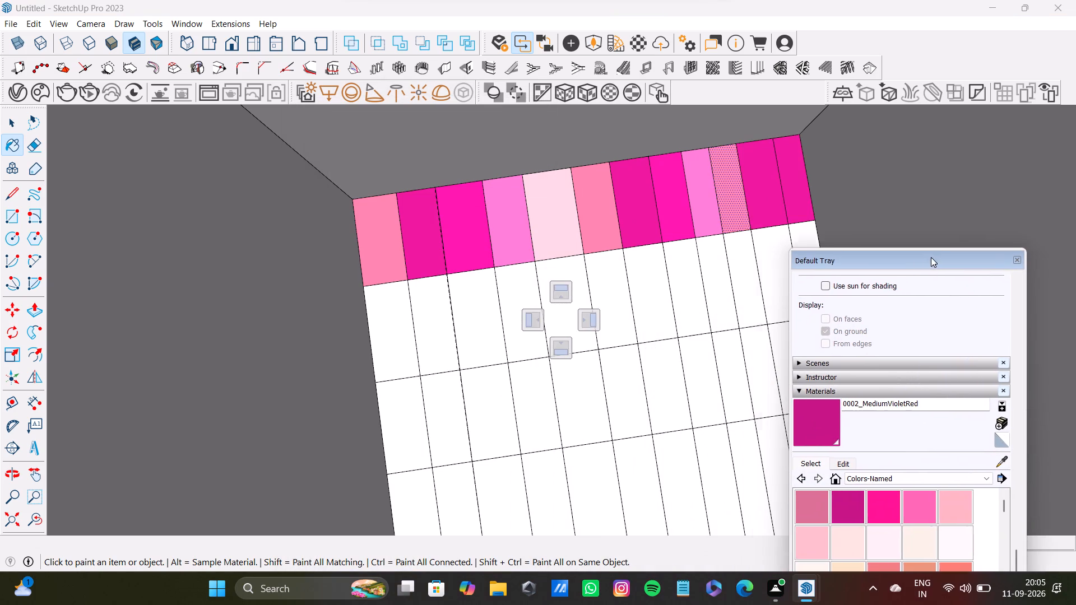
pyautogui.moveTo(931, 257); pyautogui.dragTo(931, 254)
pyautogui.moveTo(897, 252); pyautogui.dragTo(897, 2)
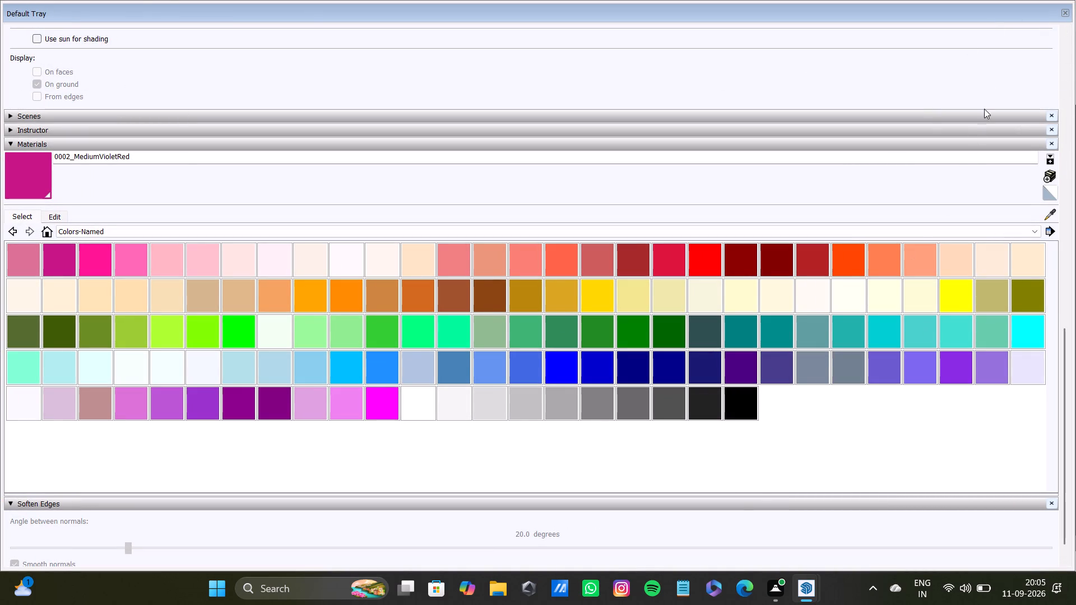
pyautogui.click(1064, 14)
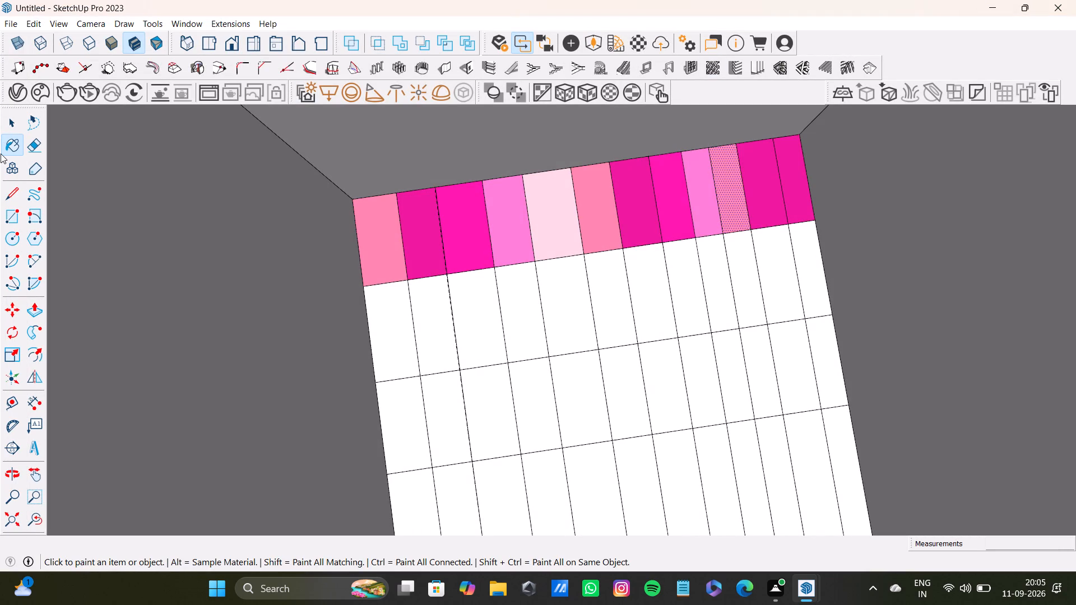
pyautogui.click(17, 143)
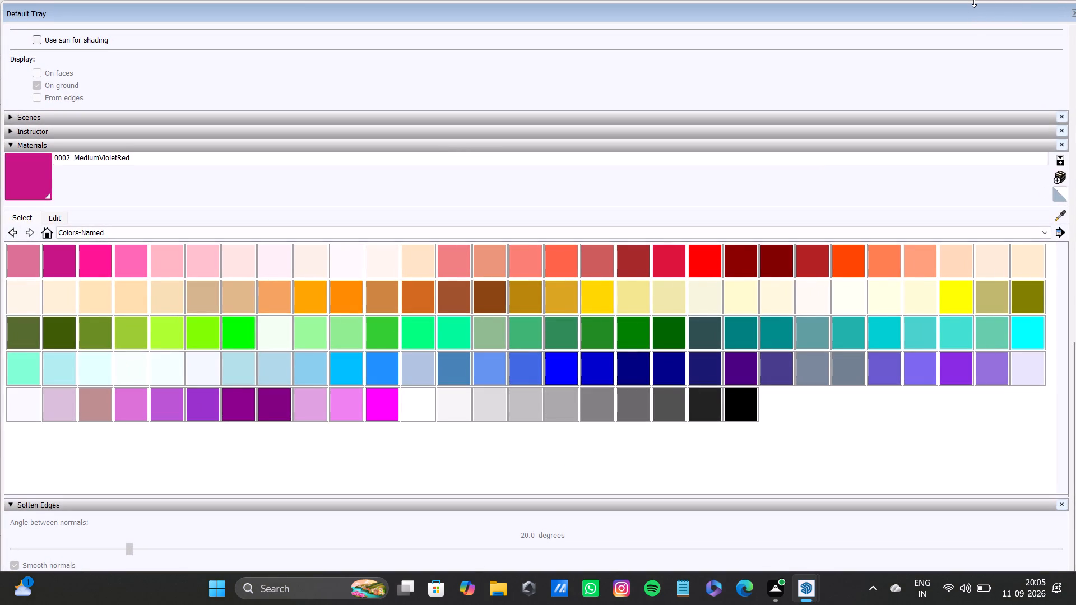
pyautogui.moveTo(974, 1); pyautogui.dragTo(979, 225)
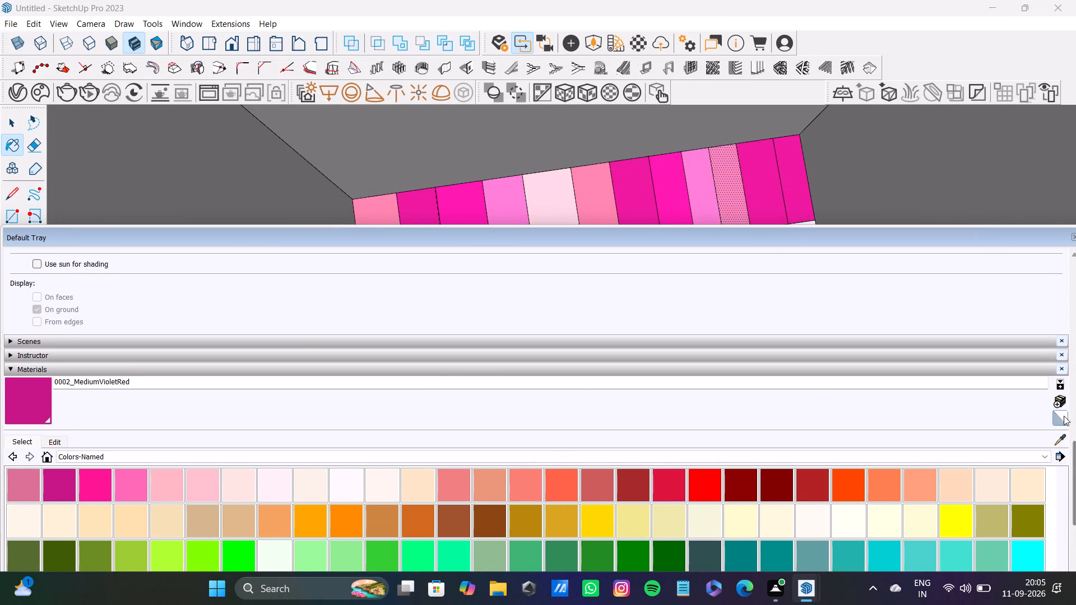
pyautogui.moveTo(328, 236); pyautogui.dragTo(384, 78)
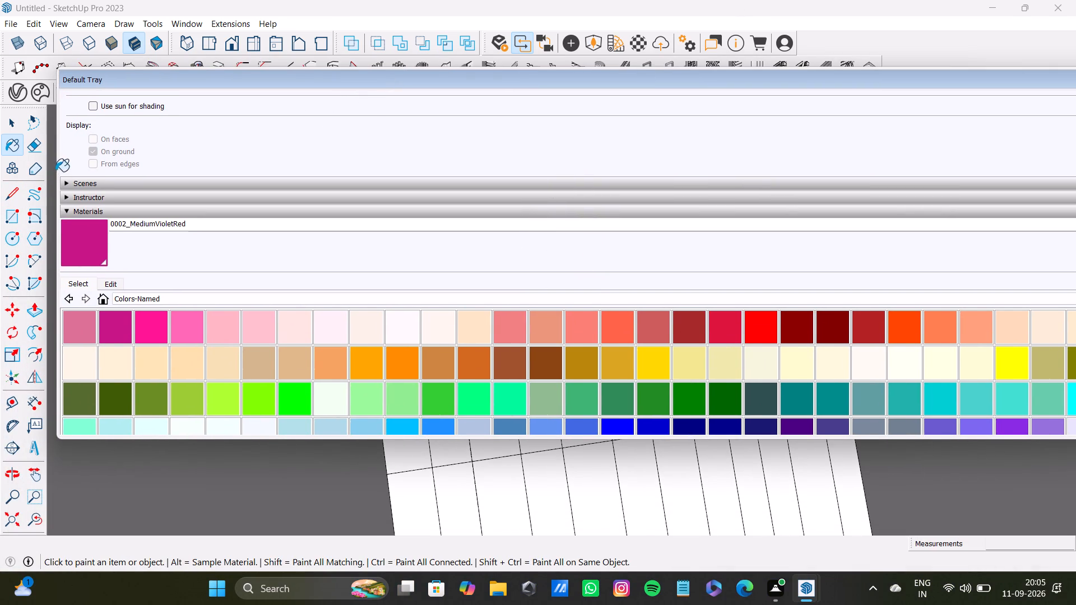
pyautogui.moveTo(59, 171); pyautogui.dragTo(600, 194)
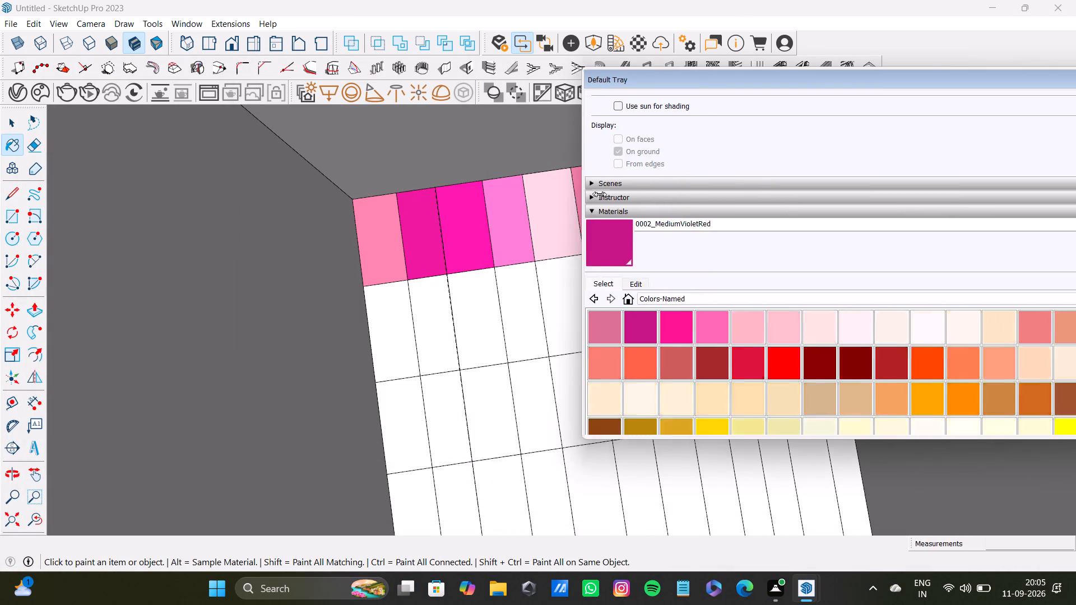
pyautogui.moveTo(600, 194); pyautogui.dragTo(887, 216)
pyautogui.moveTo(957, 77); pyautogui.dragTo(947, 53)
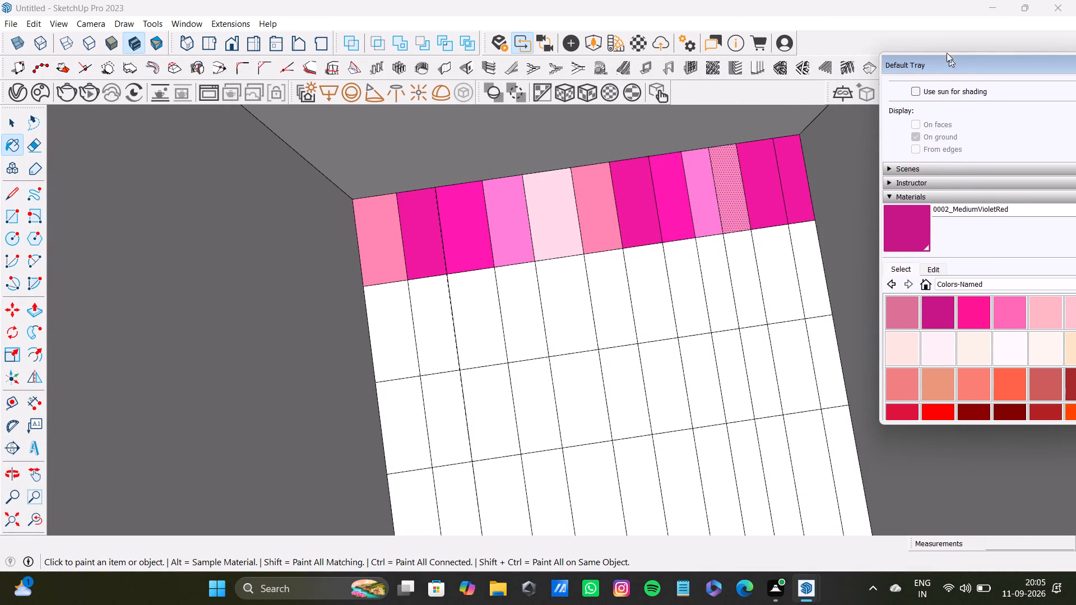
pyautogui.moveTo(947, 53); pyautogui.dragTo(921, 0)
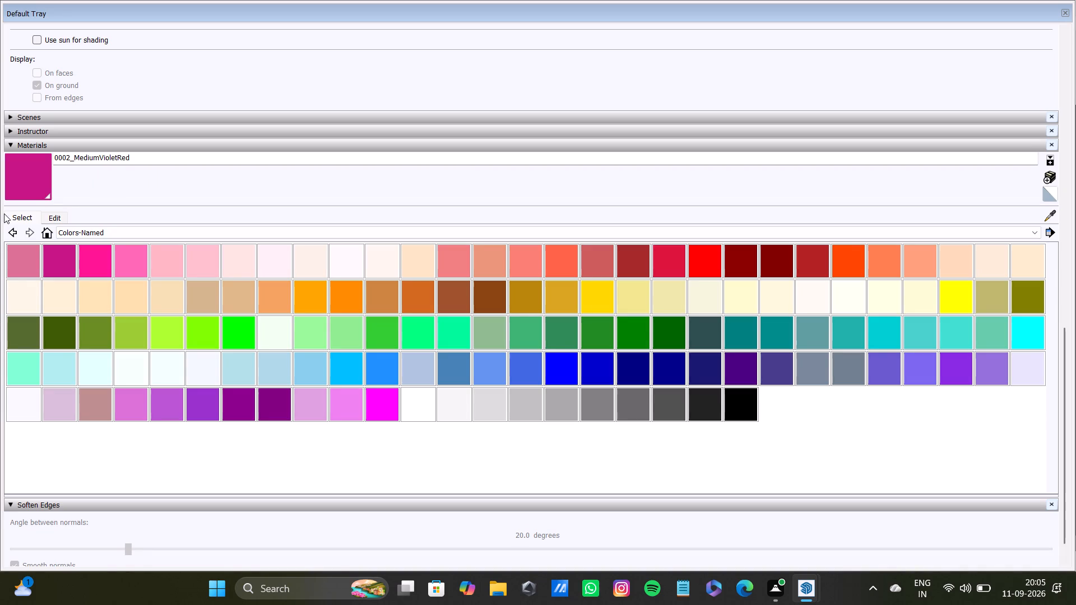
pyautogui.moveTo(0, 220); pyautogui.dragTo(30, 220)
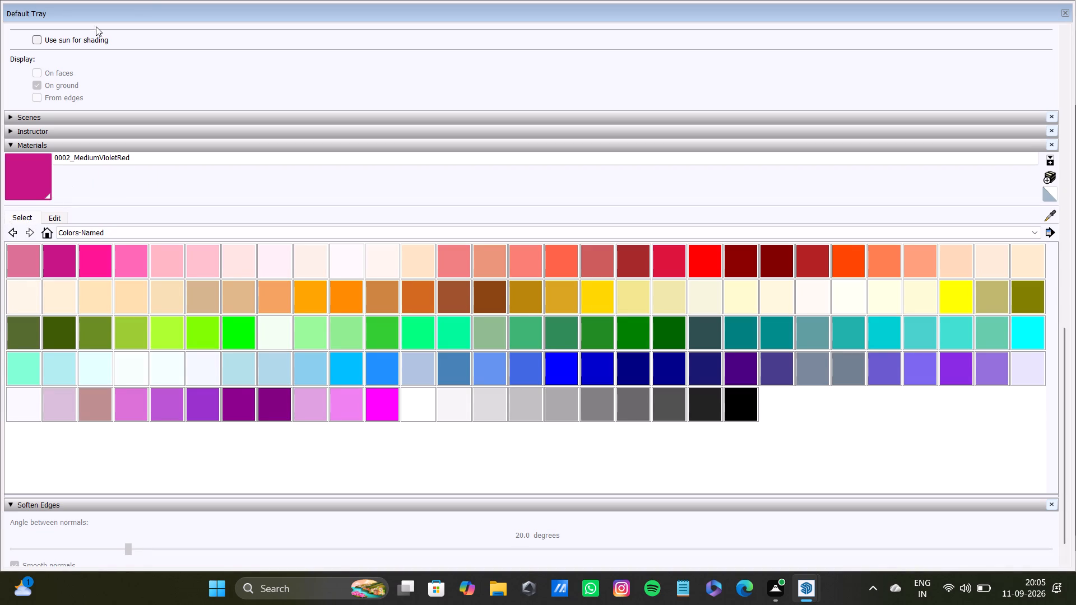
pyautogui.click(1064, 15)
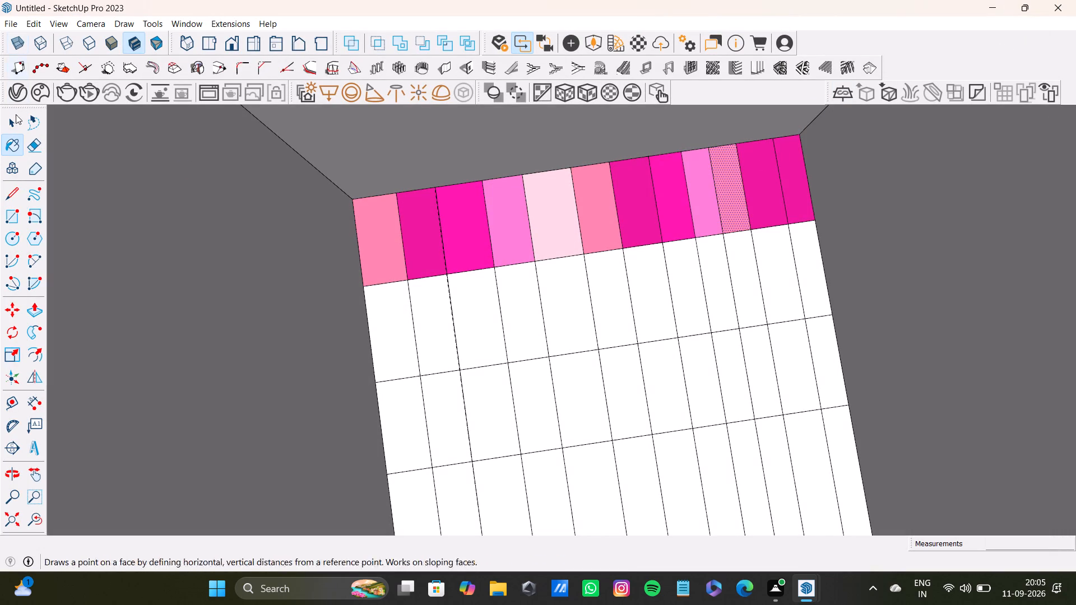
pyautogui.click(11, 145)
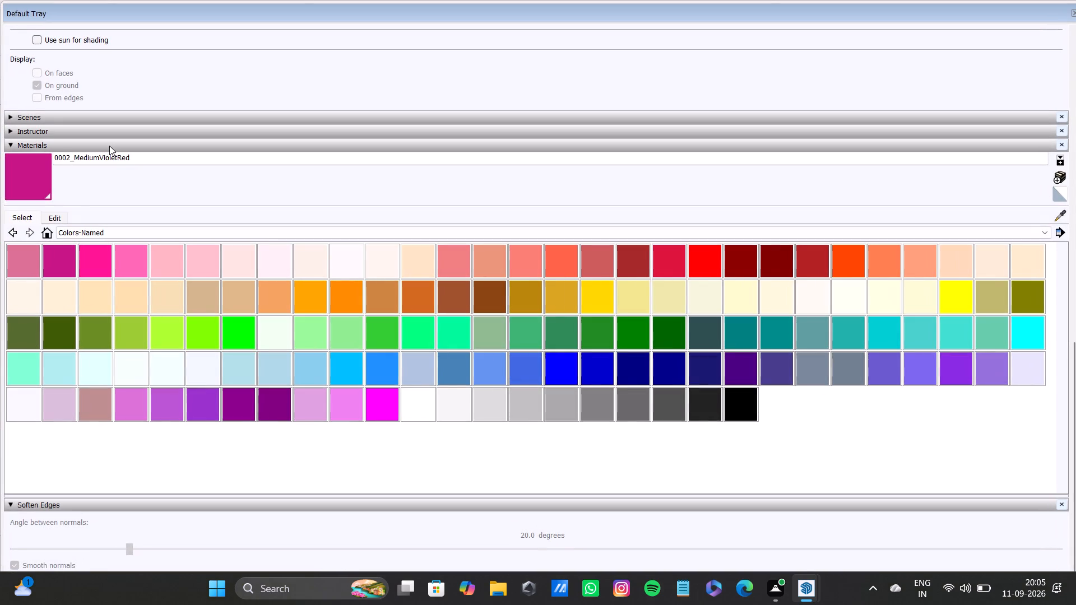
pyautogui.moveTo(0, 229); pyautogui.dragTo(113, 220)
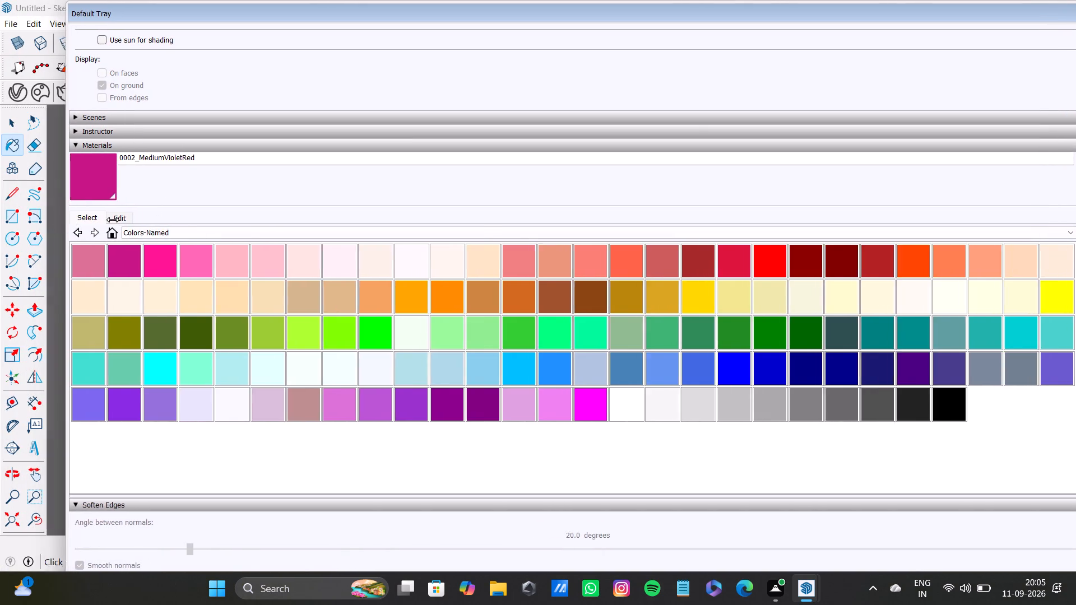
pyautogui.moveTo(113, 220); pyautogui.dragTo(830, 174)
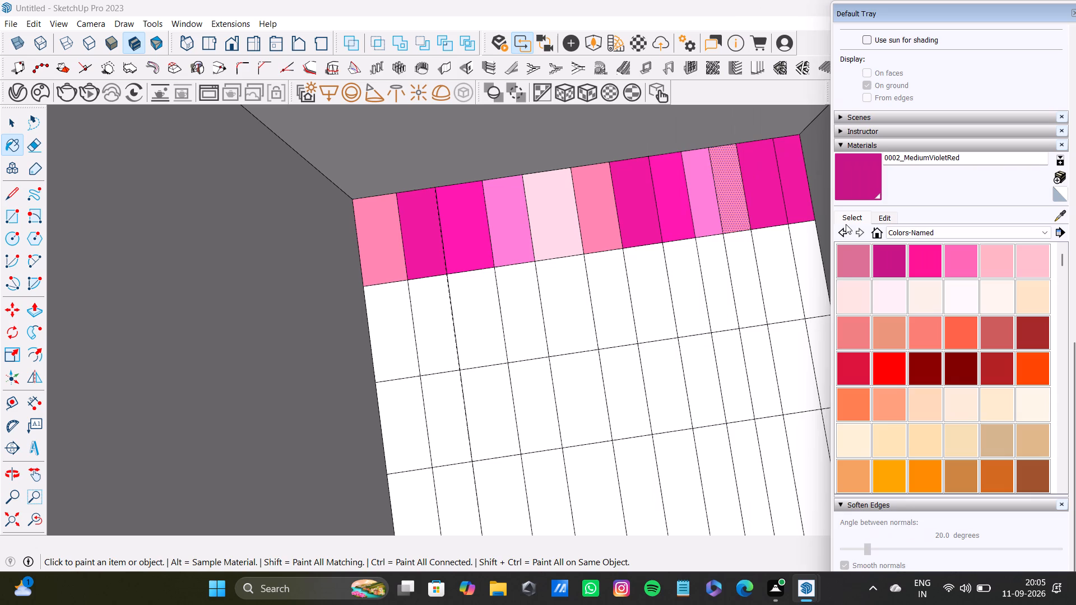
# Paint the second row's first tile, below the back row's first PaleVioletRed tile, with 0007_MistyRose.
pyautogui.click(850, 294)
pyautogui.click(389, 339)
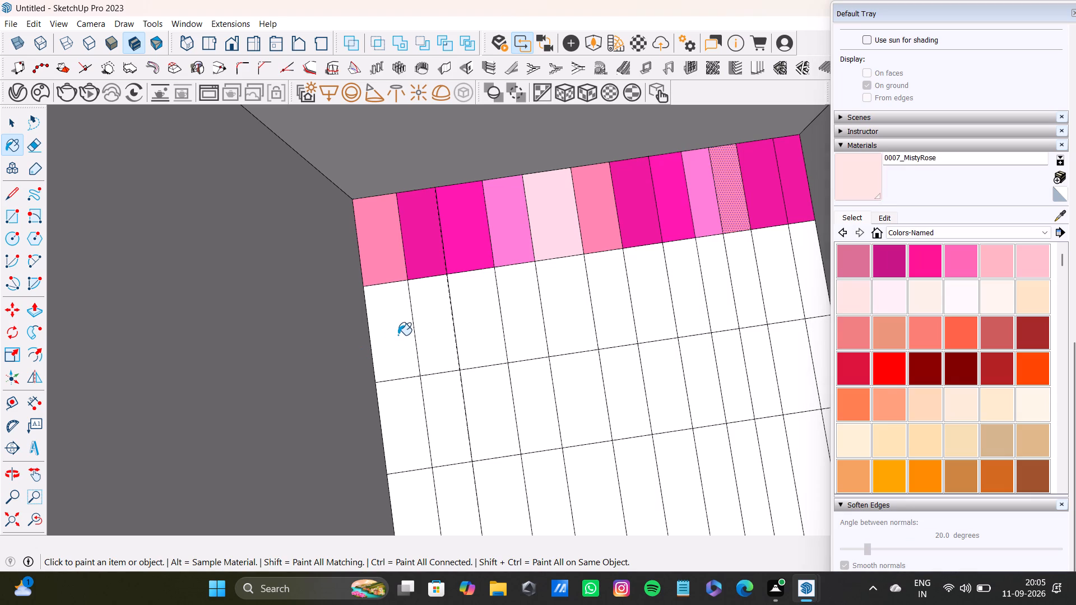
pyautogui.click(398, 335)
pyautogui.press('space')
pyautogui.click(401, 330)
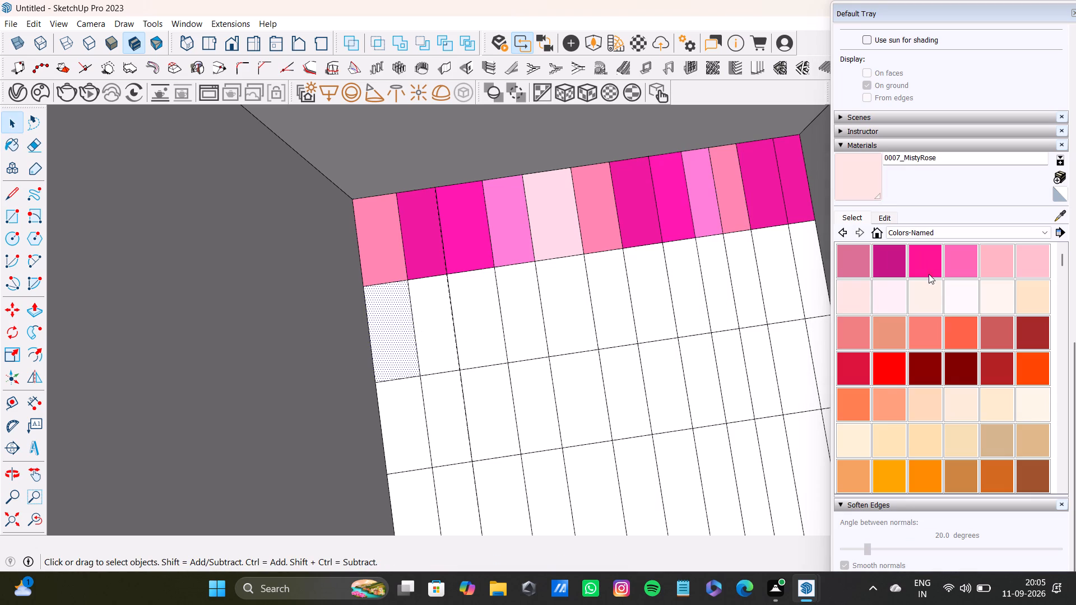
pyautogui.keyDown('shift'); pyautogui.click(862, 304); pyautogui.keyUp('shift')
pyautogui.keyDown('shift'); pyautogui.click(400, 331); pyautogui.keyUp('shift')
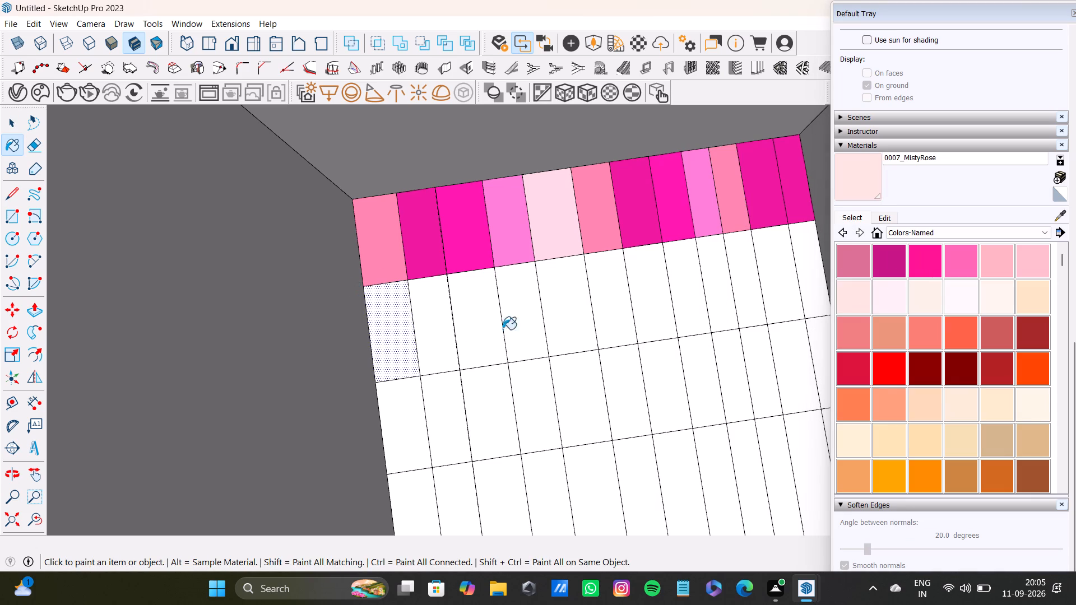
pyautogui.keyDown('shift'); pyautogui.doubleClick(402, 332); pyautogui.keyUp('shift')
# Paint the second tile of the second row 0008_LavenderBlush.
pyautogui.press('space')
pyautogui.click(432, 329)
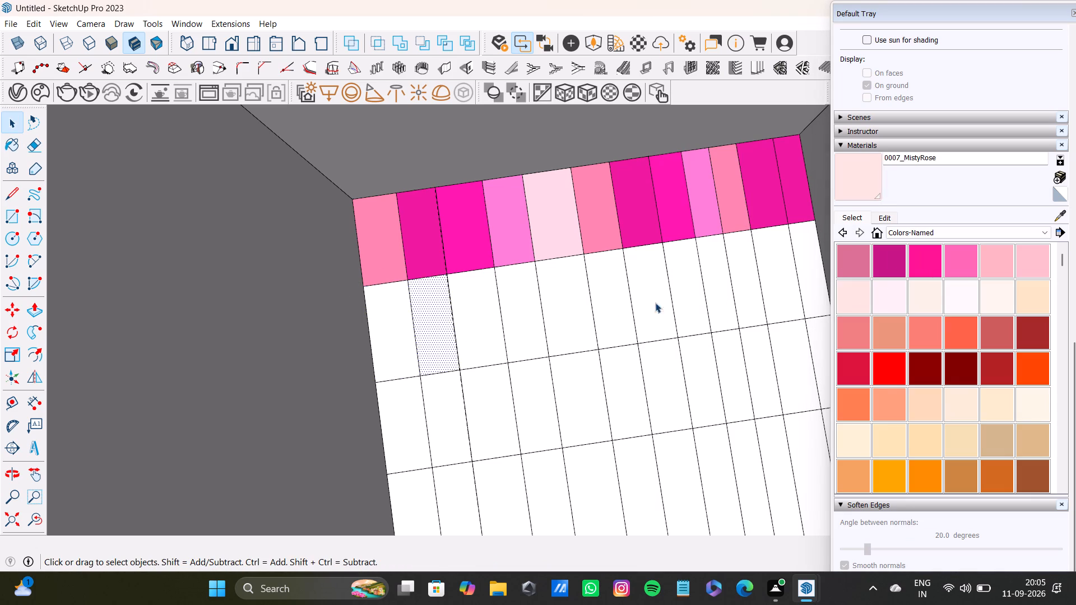
pyautogui.click(882, 293)
pyautogui.click(439, 328)
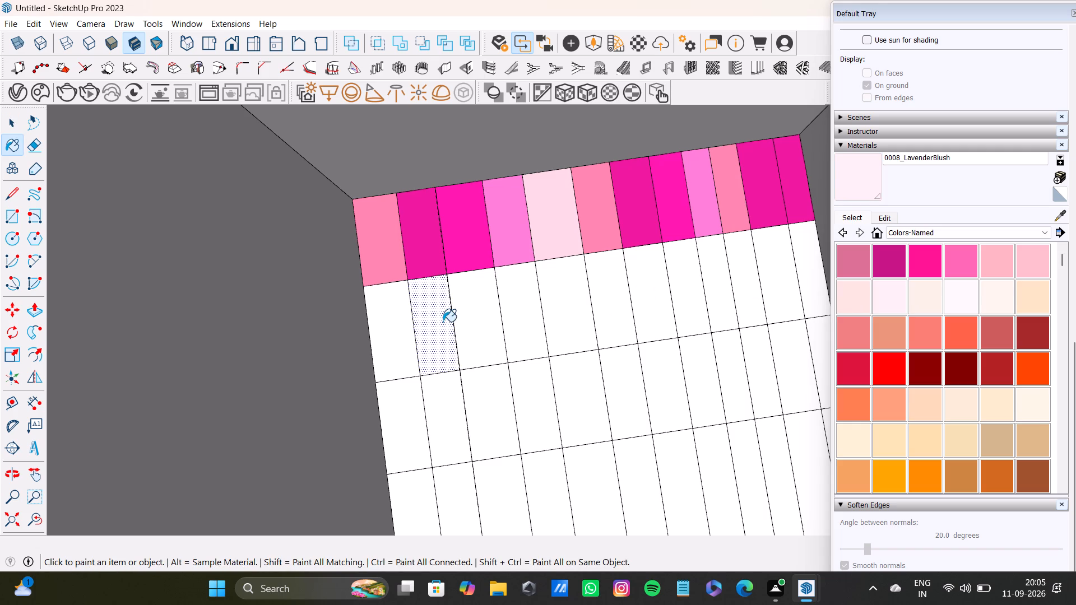
pyautogui.doubleClick(444, 317)
pyautogui.moveTo(862, 3); pyautogui.dragTo(825, 21)
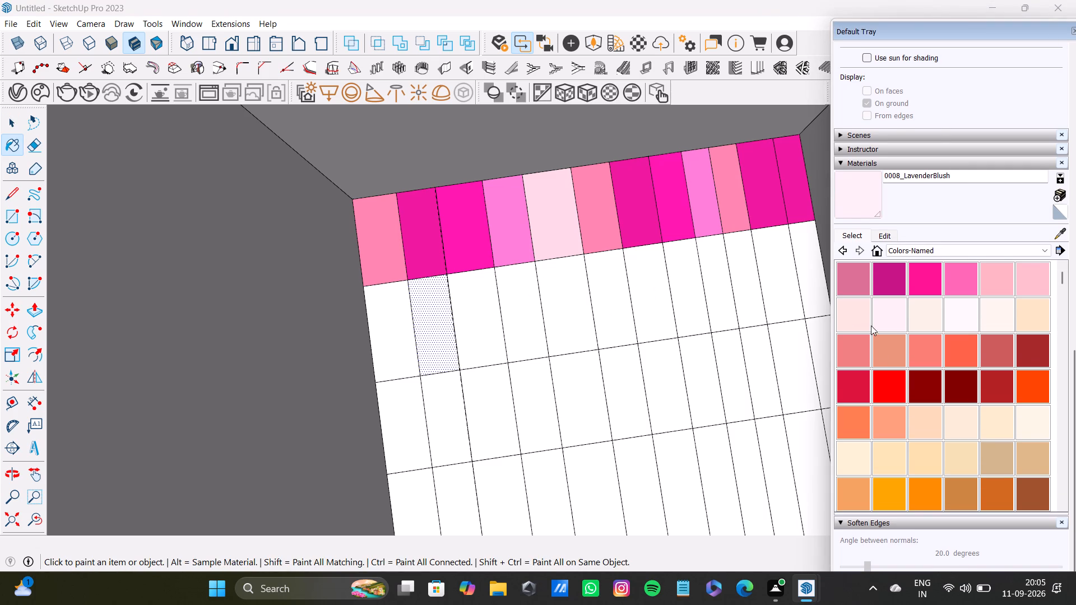
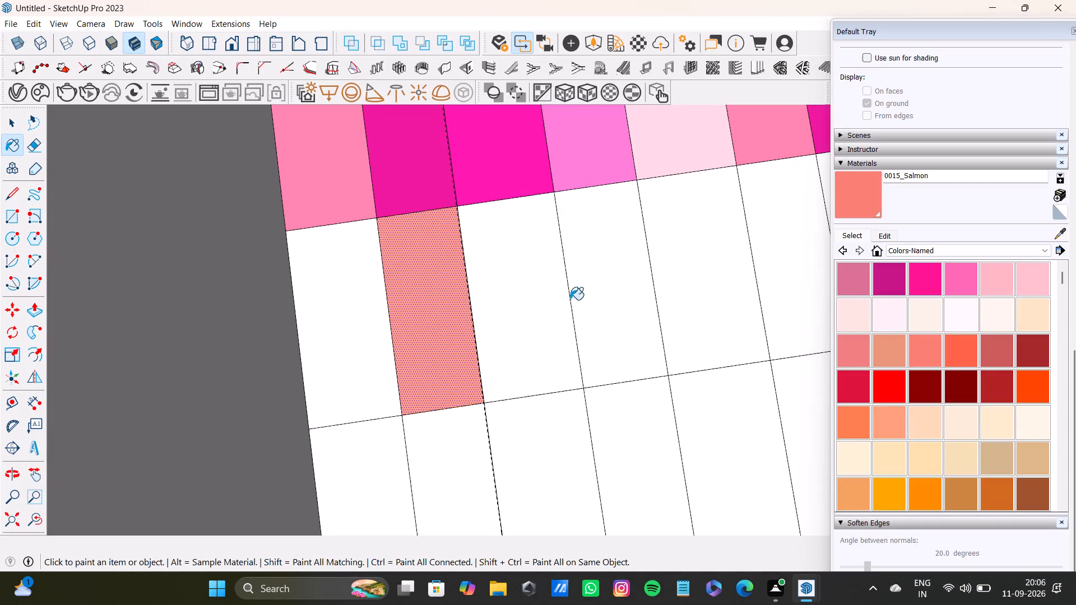
# Paint the second row's third tile 0016_Tomato and its fourth tile 0017_IndianRed.
pyautogui.click(957, 352)
pyautogui.click(503, 296)
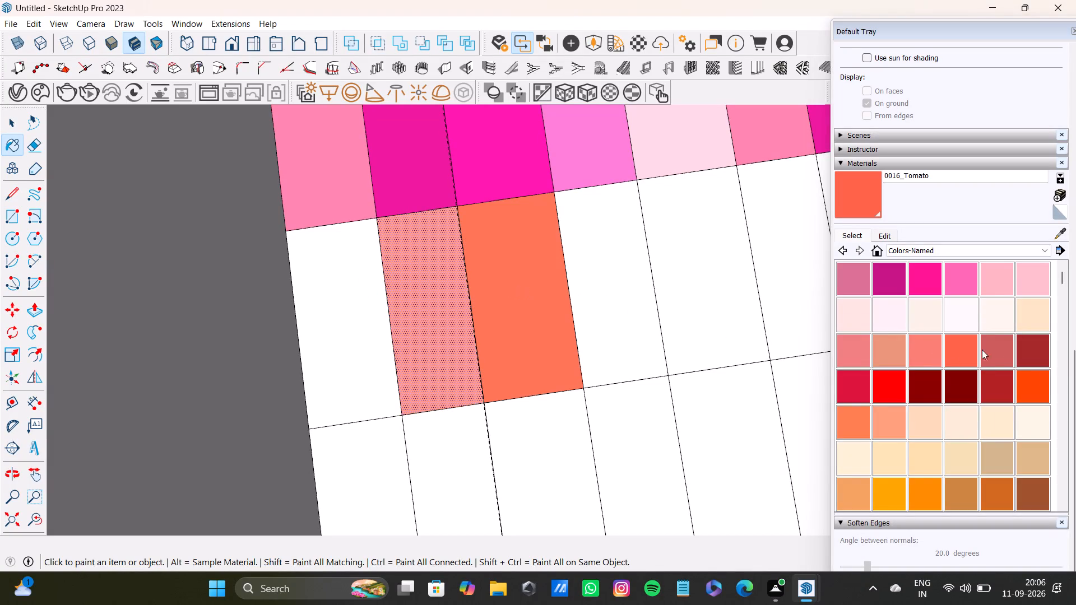
pyautogui.click(994, 353)
pyautogui.click(616, 305)
pyautogui.click(722, 303)
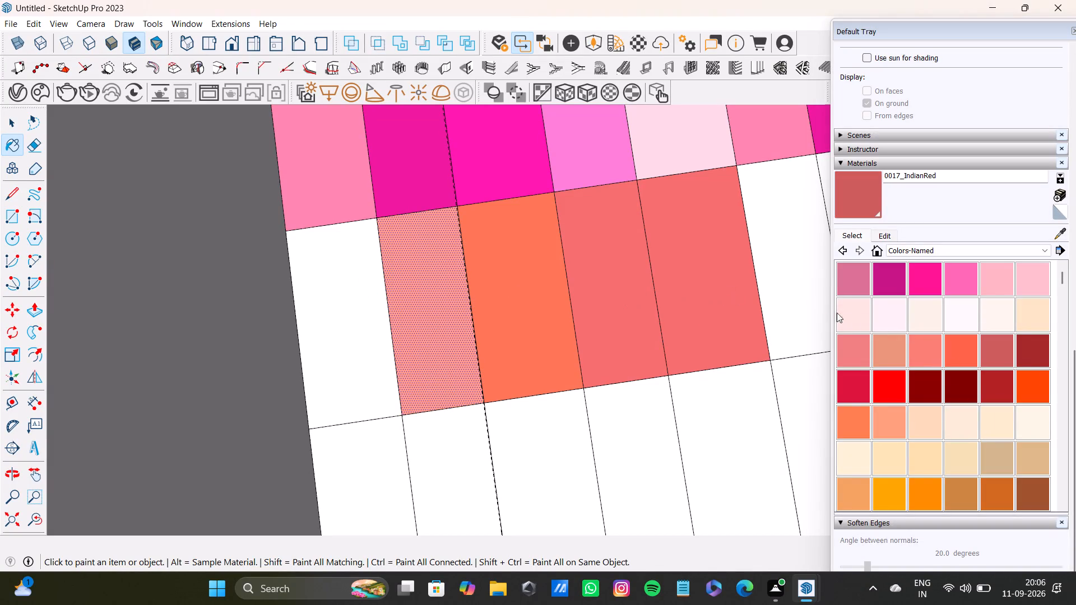
pyautogui.hotkey('ctrl', 'z')
# Paint the second row's fifth and sixth tiles 0018_Brown.
pyautogui.click(1028, 355)
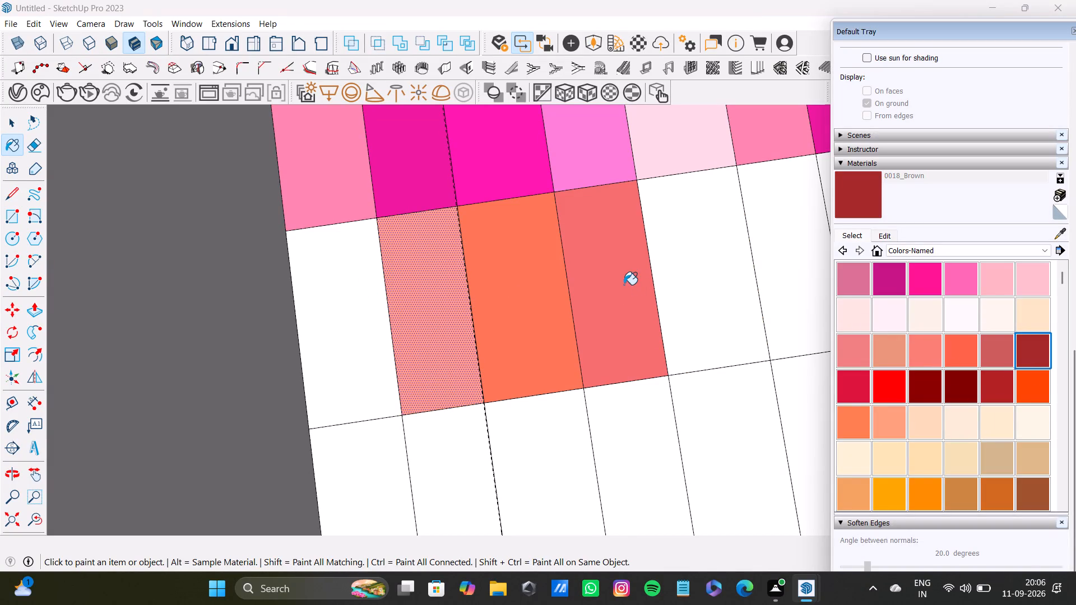
pyautogui.click(692, 292)
pyautogui.scroll(-2, 694, 292)
pyautogui.keyDown('shift'); pyautogui.moveTo(694, 292); pyautogui.dragTo(531, 307, button='middle'); pyautogui.keyUp('shift')
pyautogui.click(620, 299)
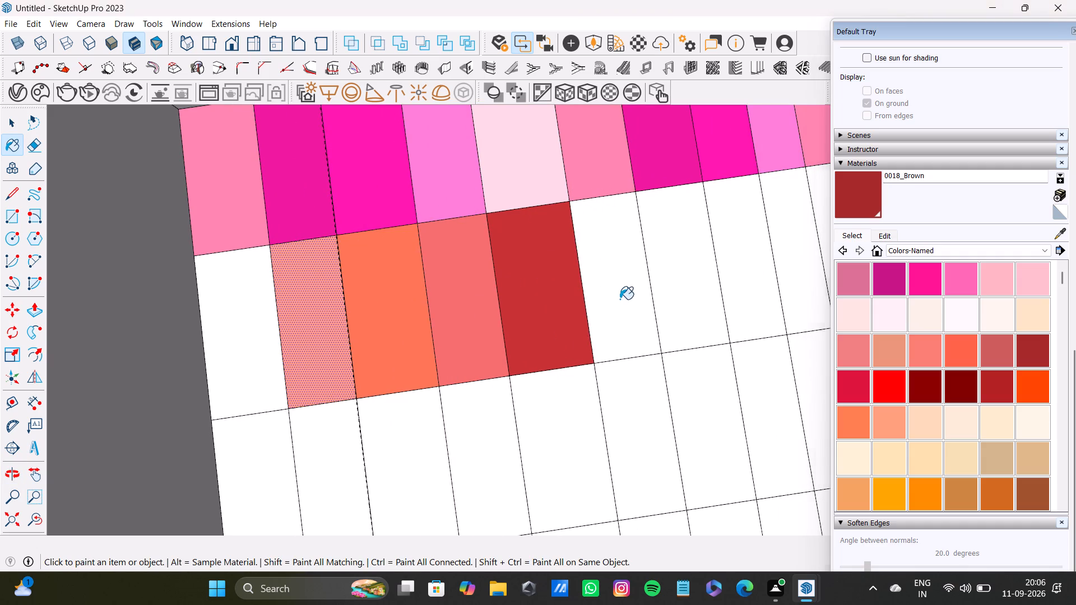
# Paint the second row's seventh tile 0020_Red and its eighth tile 0021_DarkRed.
pyautogui.click(852, 385)
pyautogui.click(896, 384)
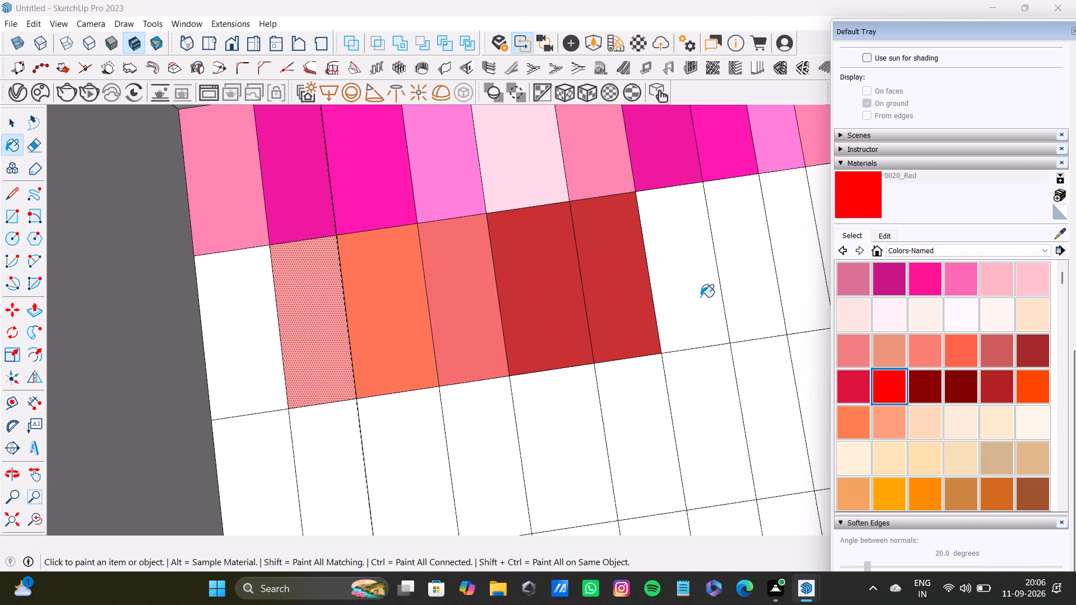
pyautogui.click(701, 297)
pyautogui.click(739, 292)
pyautogui.hotkey('ctrl', 'z')
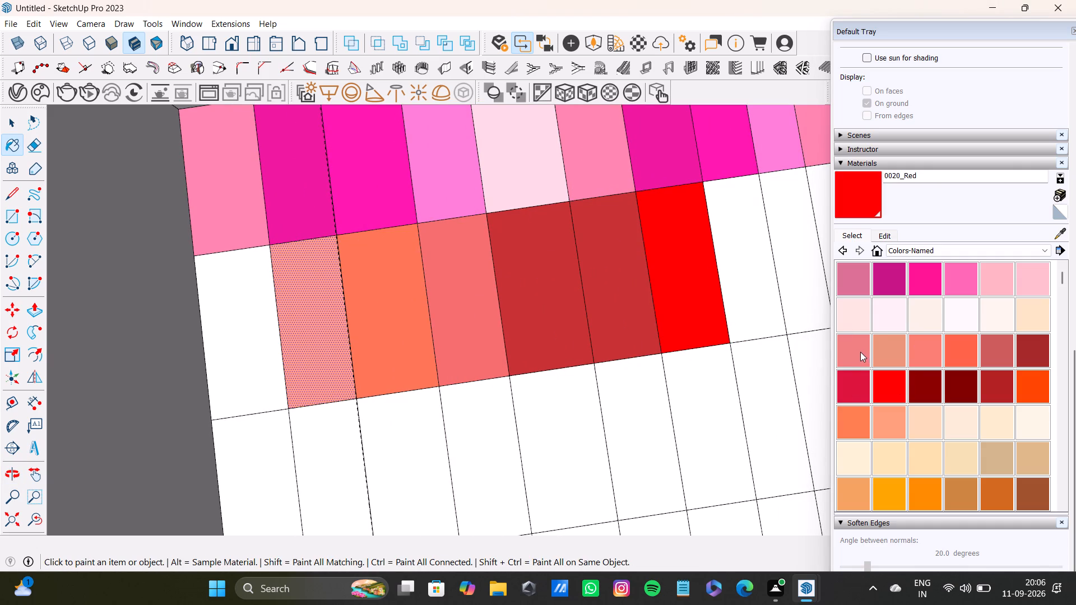
pyautogui.click(909, 381)
pyautogui.click(743, 299)
# Paint the second row's ninth tile 0022_Maroon and its tenth tile 0023_FireBrick.
pyautogui.keyDown('shift'); pyautogui.moveTo(745, 293); pyautogui.dragTo(593, 277, button='middle'); pyautogui.keyUp('shift')
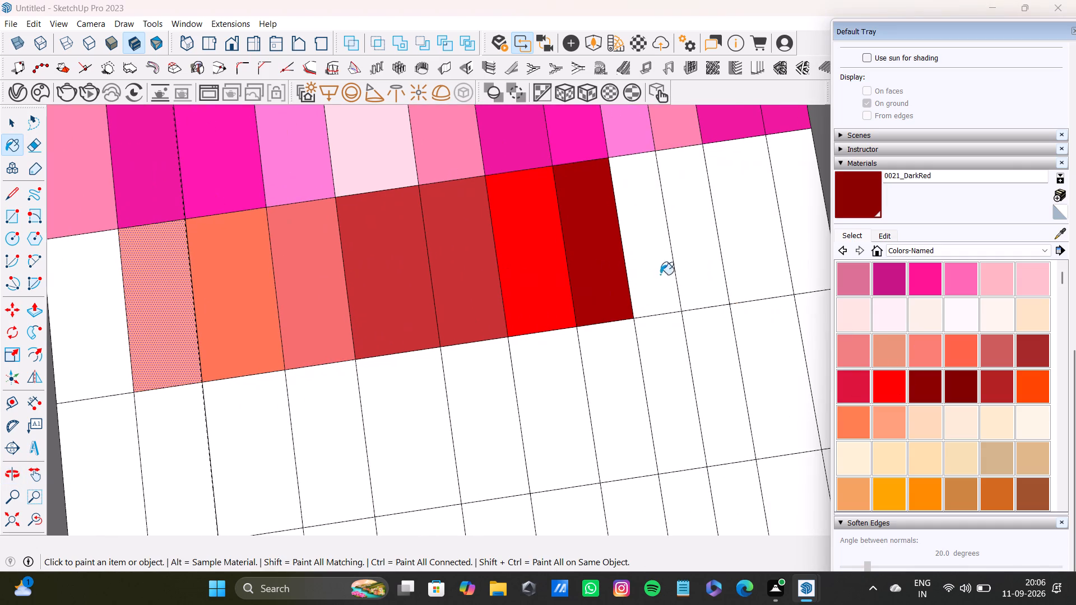
pyautogui.click(964, 388)
pyautogui.click(658, 248)
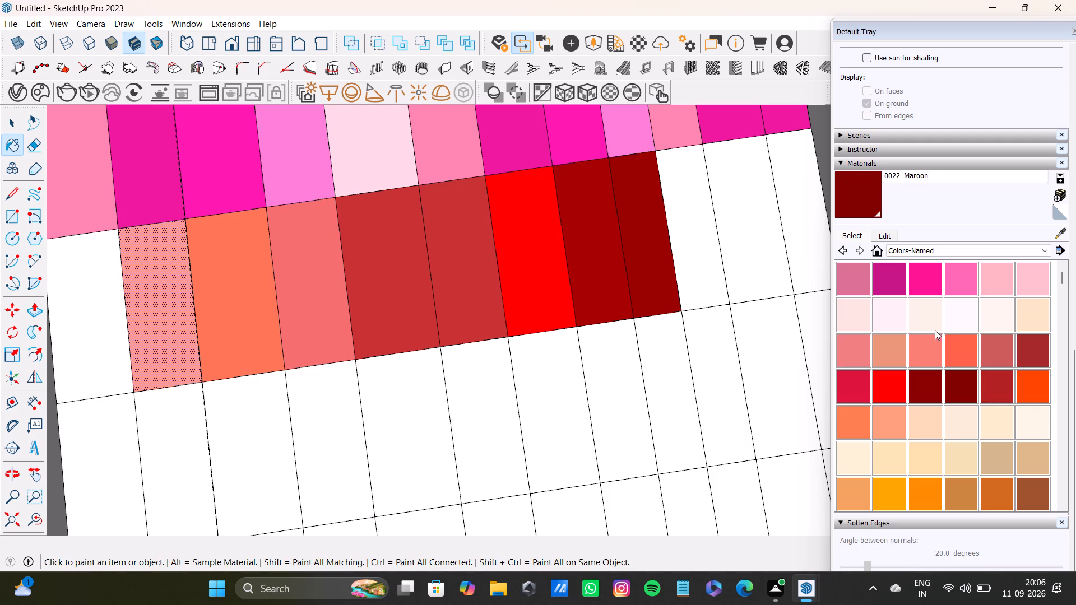
pyautogui.click(993, 383)
pyautogui.click(713, 255)
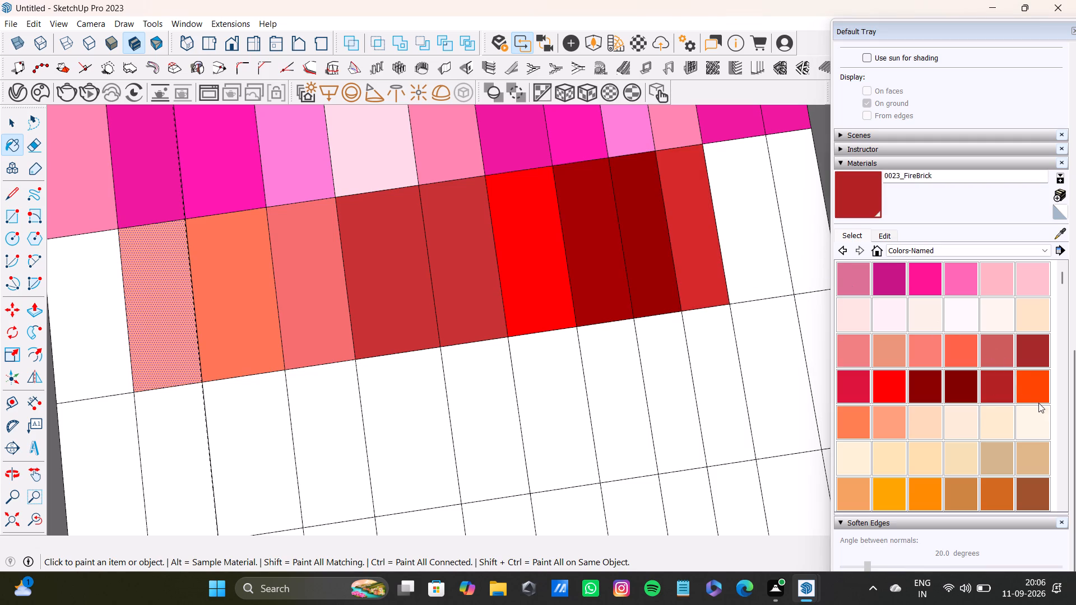
# Paint the second row's eleventh tile 0024_OrangeRed and its last tile 0025_Coral.
pyautogui.click(1038, 403)
pyautogui.click(766, 211)
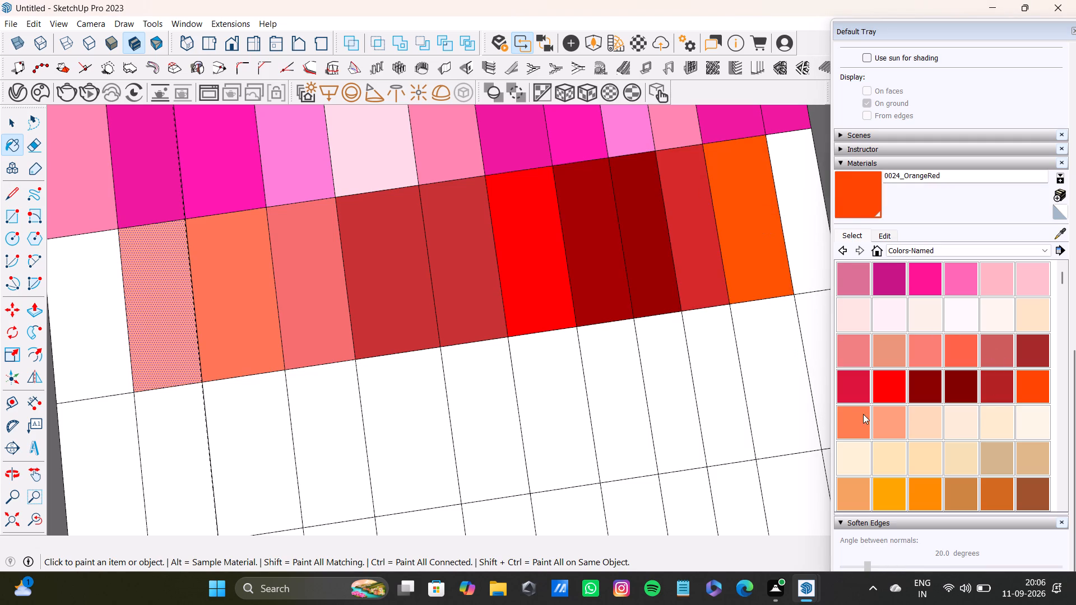
pyautogui.click(855, 423)
pyautogui.click(790, 230)
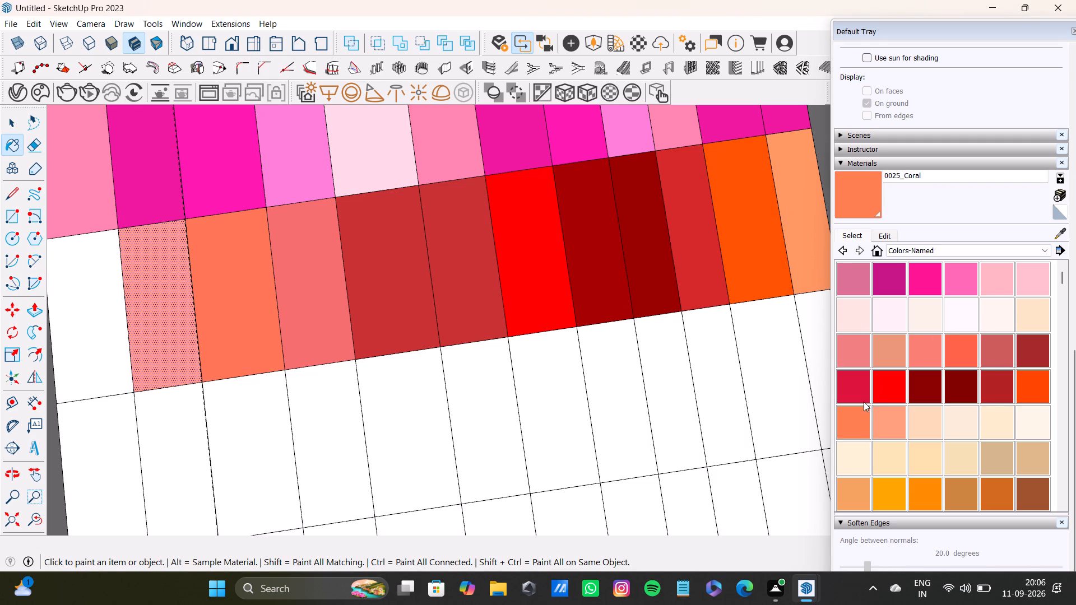
# Repaint the second row's first tile 0026_LightSalmon.
pyautogui.click(884, 417)
pyautogui.scroll(-3, 420, 309)
pyautogui.keyDown('shift'); pyautogui.moveTo(377, 291); pyautogui.dragTo(485, 271, button='middle'); pyautogui.keyUp('shift')
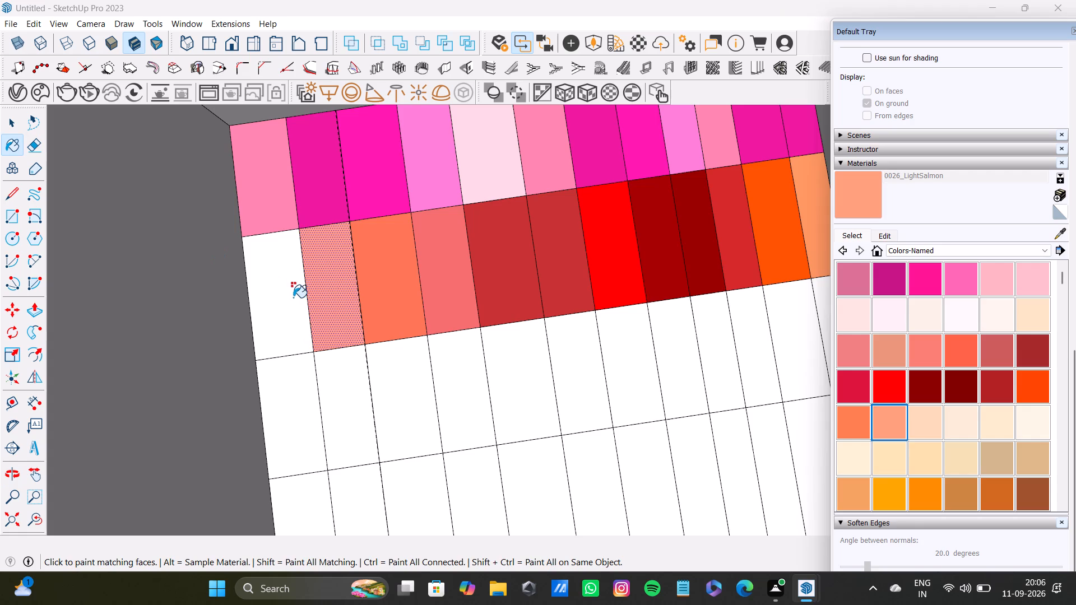
pyautogui.click(293, 296)
# Paint the third row's first tile and all matching unpainted faces 0028_AntiqueWhite.
pyautogui.moveTo(377, 325); pyautogui.dragTo(396, 230, button='middle')
pyautogui.click(973, 426)
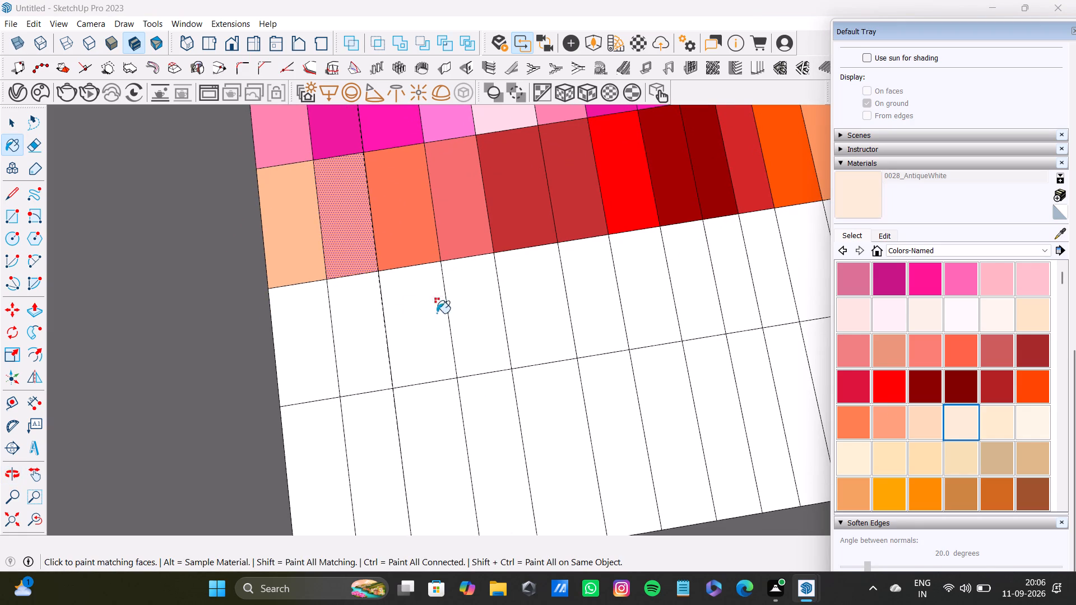
pyautogui.click(316, 346)
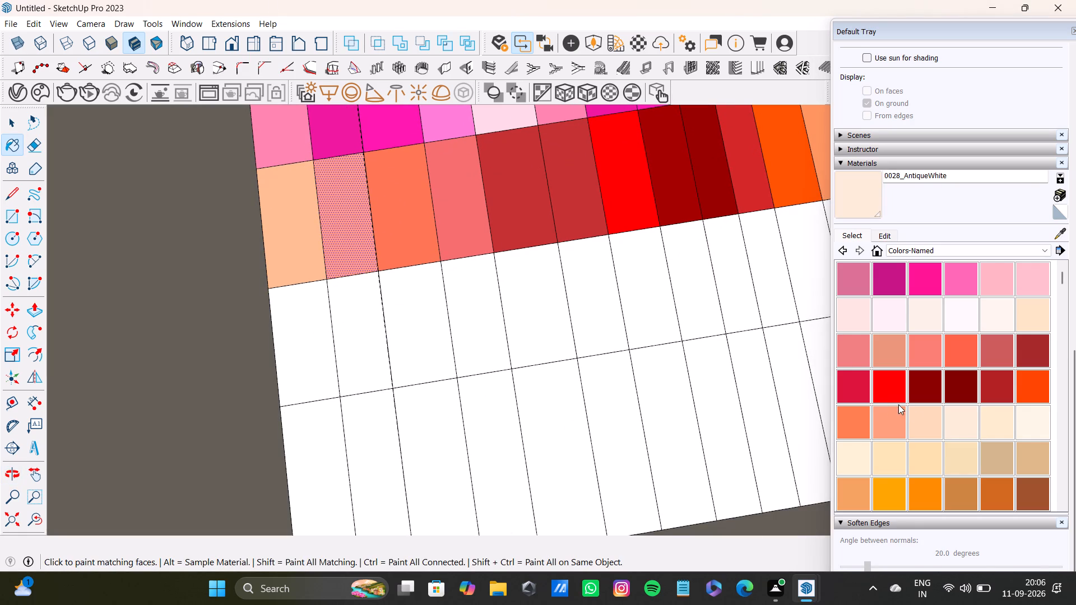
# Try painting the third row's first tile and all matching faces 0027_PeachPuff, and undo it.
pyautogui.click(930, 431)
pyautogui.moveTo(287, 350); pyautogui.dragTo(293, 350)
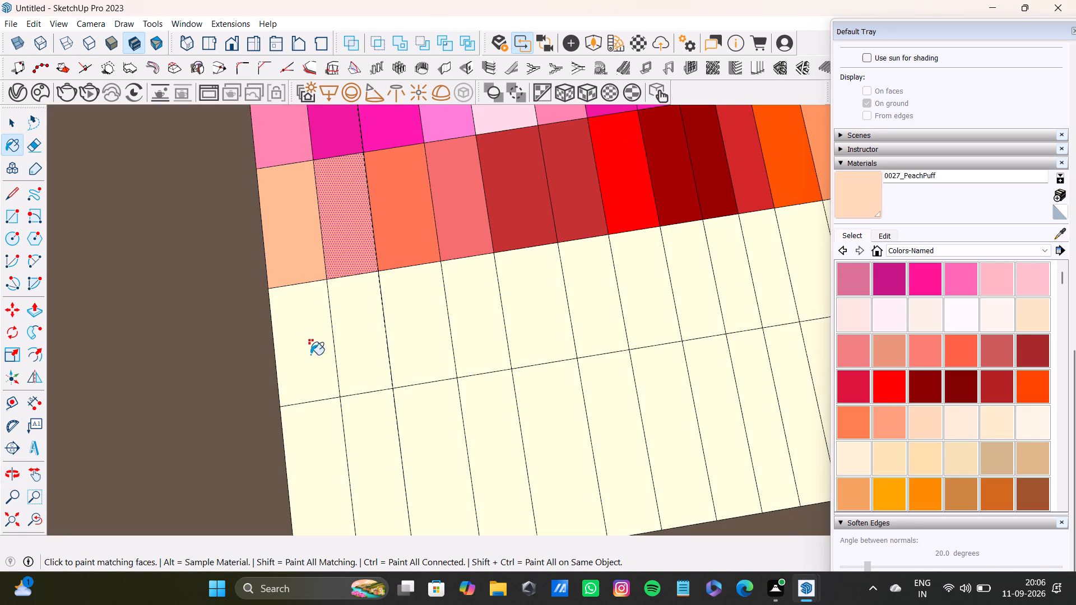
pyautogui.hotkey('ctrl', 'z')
# Select only the third row's first tile and paint it 0041_Chocolate.
pyautogui.press('space')
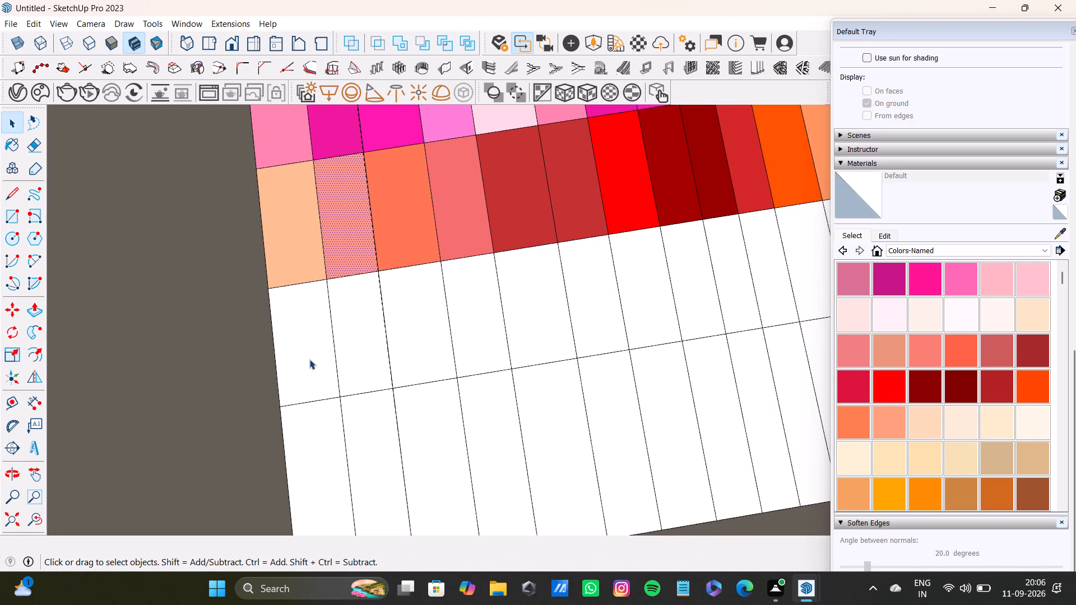
pyautogui.click(309, 359)
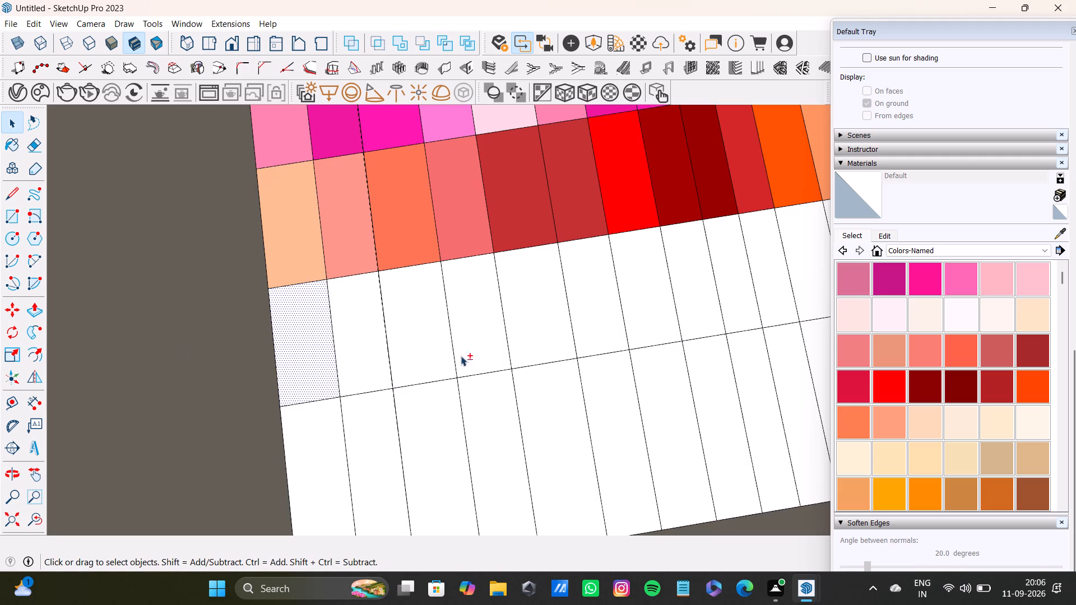
pyautogui.keyDown('shift'); pyautogui.click(1012, 493); pyautogui.keyUp('shift')
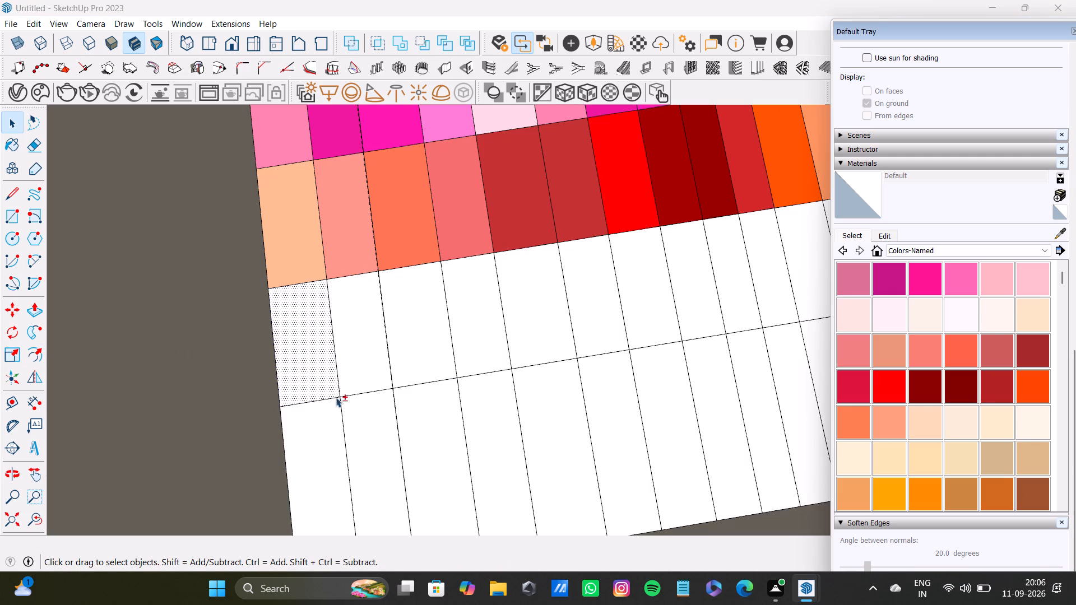
pyautogui.keyDown('shift'); pyautogui.click(307, 353); pyautogui.keyUp('shift')
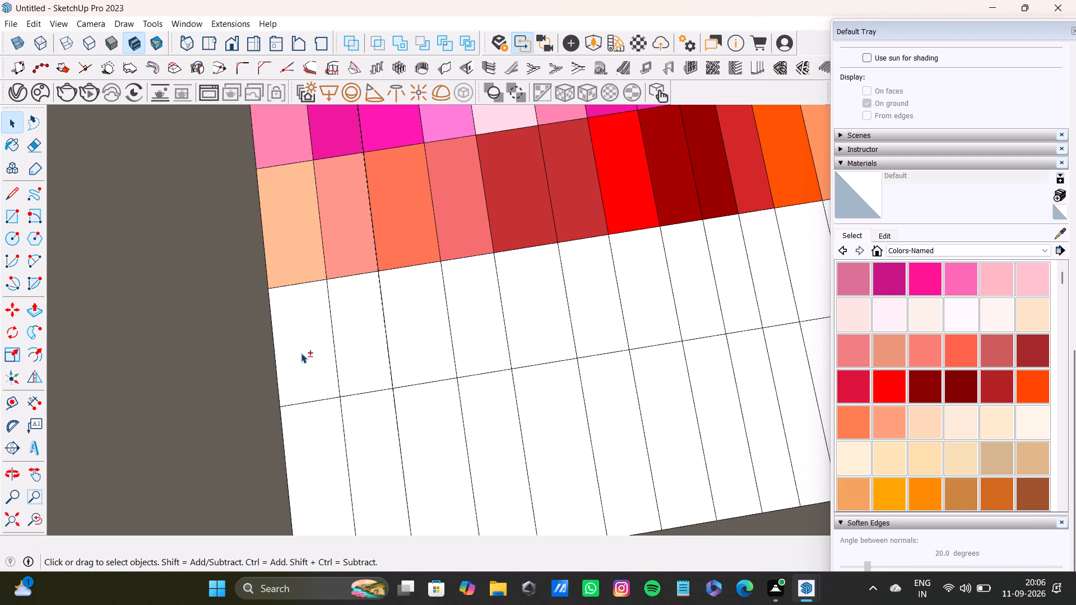
pyautogui.keyDown('shift'); pyautogui.click(295, 352); pyautogui.keyUp('shift')
pyautogui.keyDown('shift'); pyautogui.click(992, 492); pyautogui.keyUp('shift')
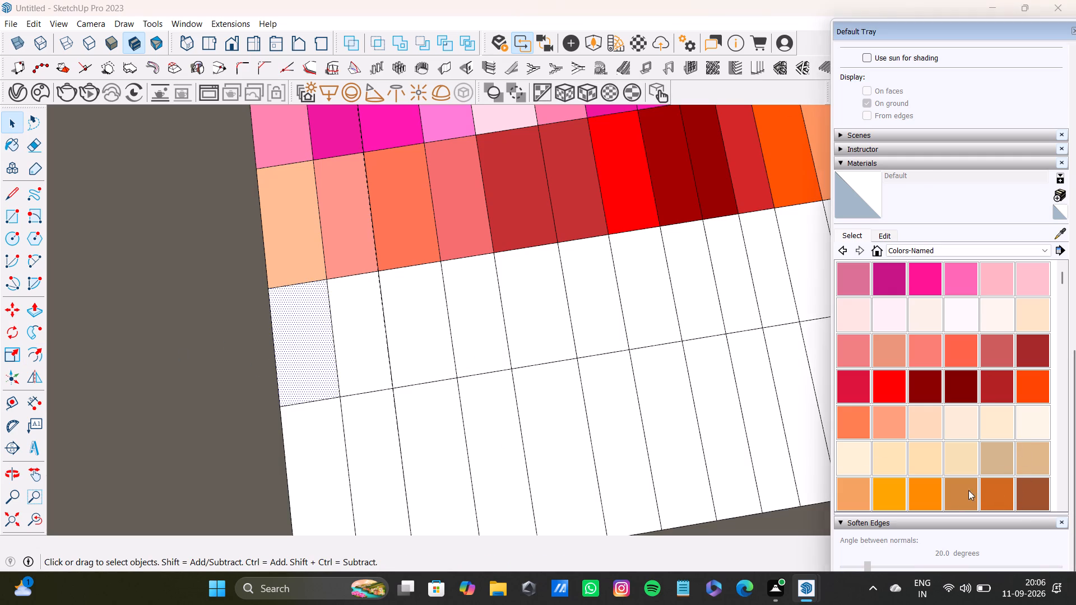
pyautogui.keyDown('shift'); pyautogui.click(294, 365); pyautogui.keyUp('shift')
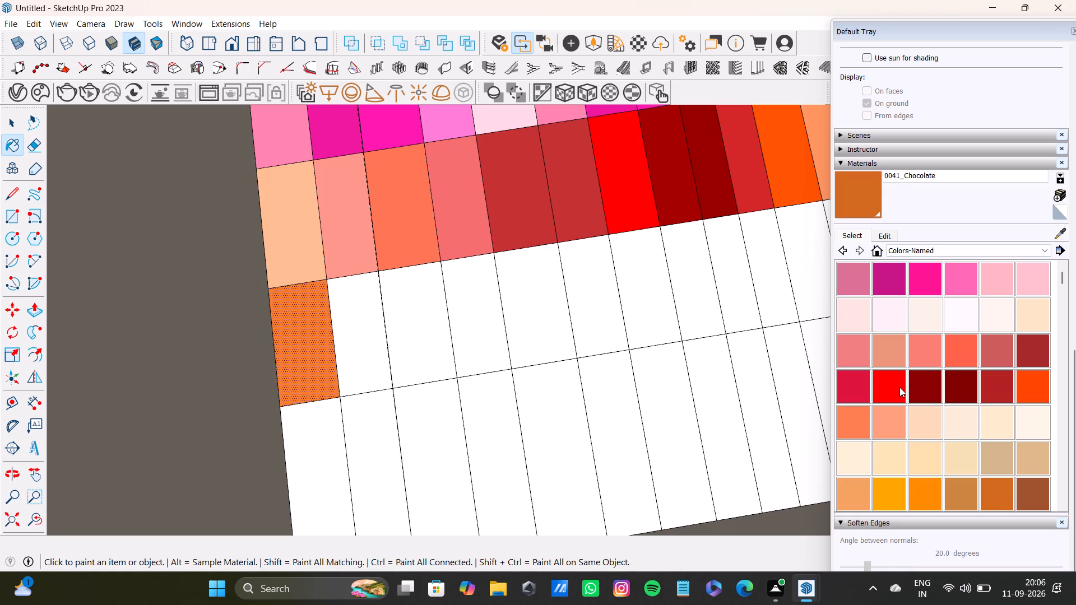
# Paint the third row's second tile 0038_Orange and its third tile 0039_DarkOrange.
pyautogui.keyDown('shift'); pyautogui.click(879, 489); pyautogui.keyUp('shift')
pyautogui.keyDown('shift'); pyautogui.click(361, 355); pyautogui.keyUp('shift')
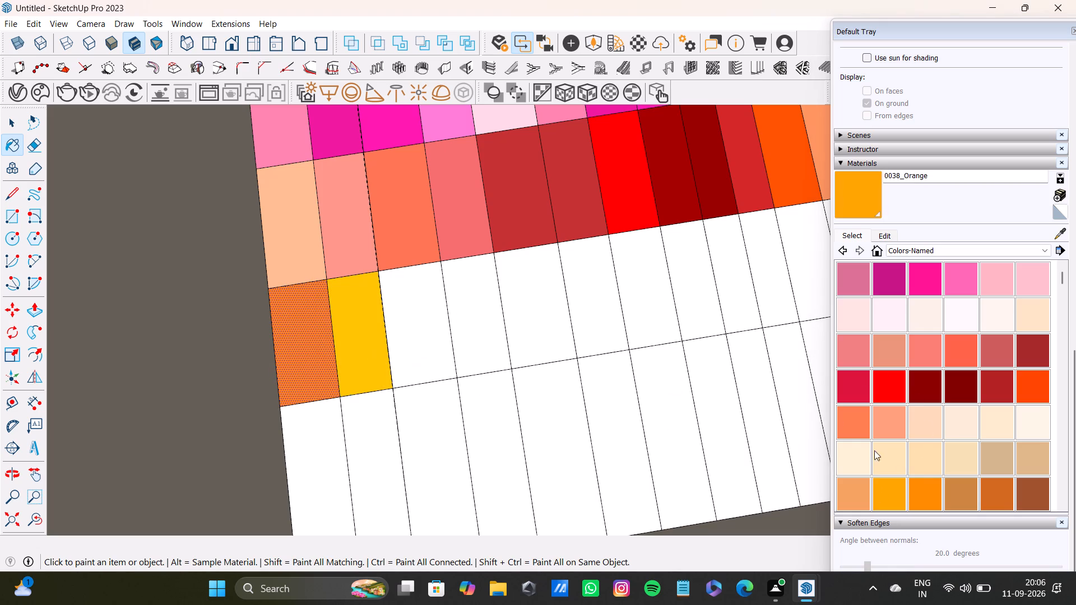
pyautogui.keyDown('shift'); pyautogui.click(923, 494); pyautogui.keyUp('shift')
pyautogui.click(401, 326)
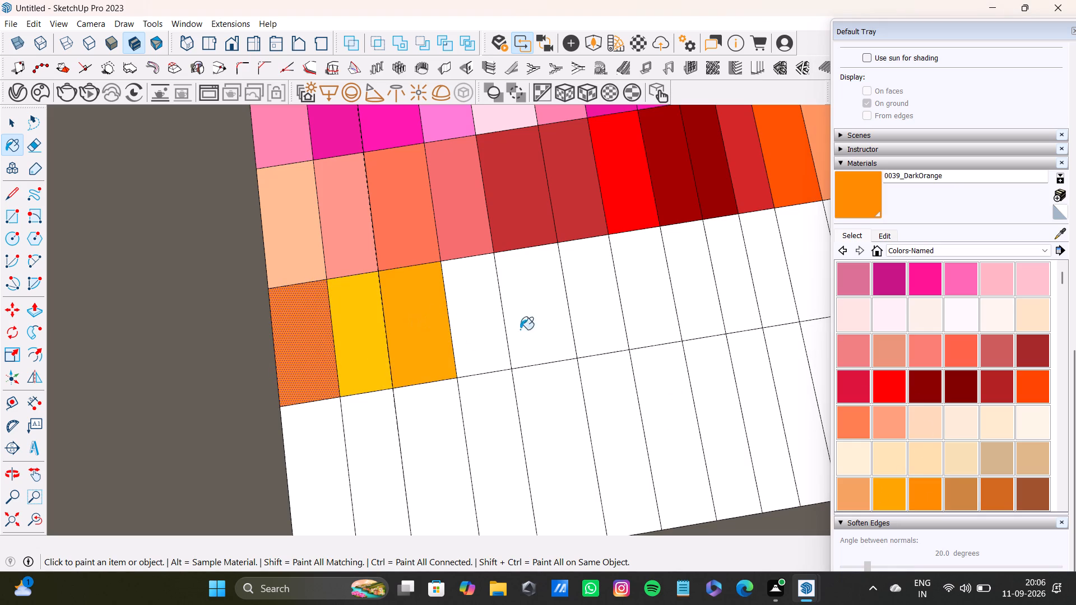
# Paint the third row's fourth tile 0040_Peru and its fifth tile 0041_Chocolate.
pyautogui.click(961, 486)
pyautogui.click(500, 348)
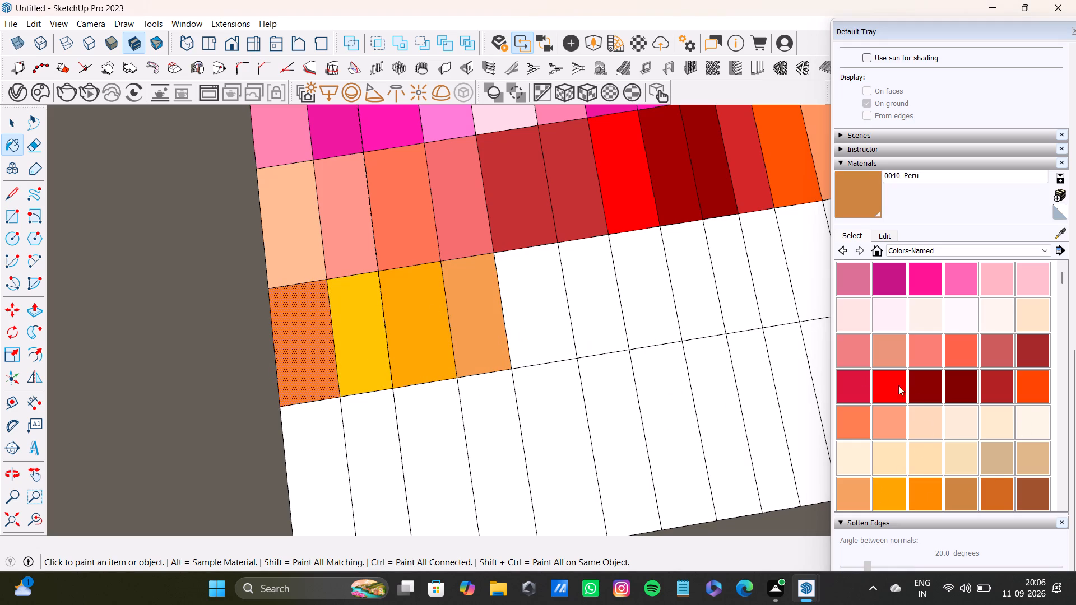
pyautogui.click(1004, 493)
pyautogui.click(519, 325)
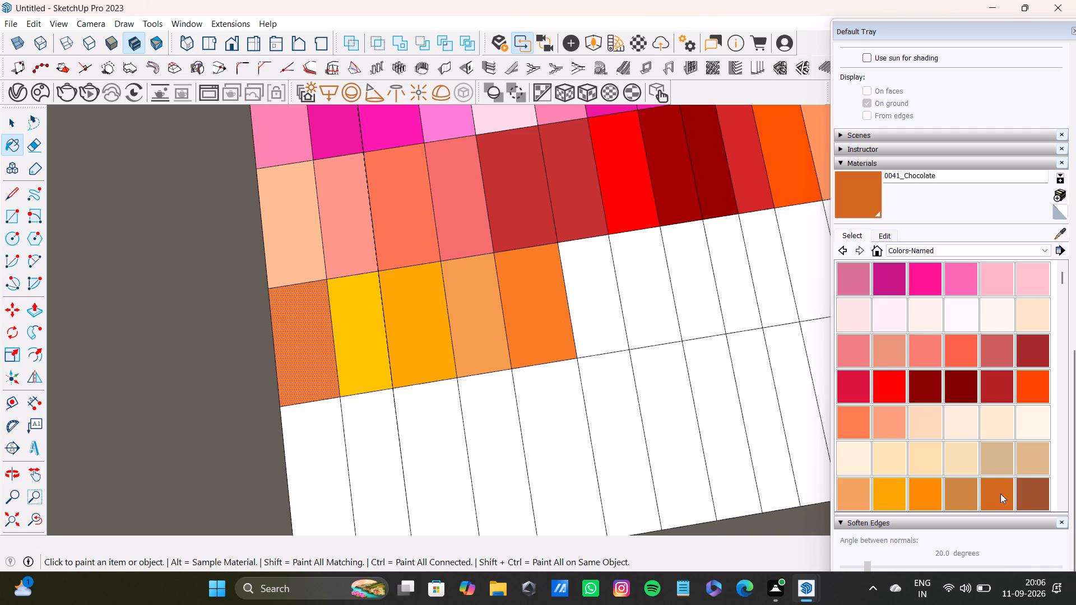
# Paint the third row's sixth tile 0042_Sienna.
pyautogui.click(1028, 491)
pyautogui.click(590, 342)
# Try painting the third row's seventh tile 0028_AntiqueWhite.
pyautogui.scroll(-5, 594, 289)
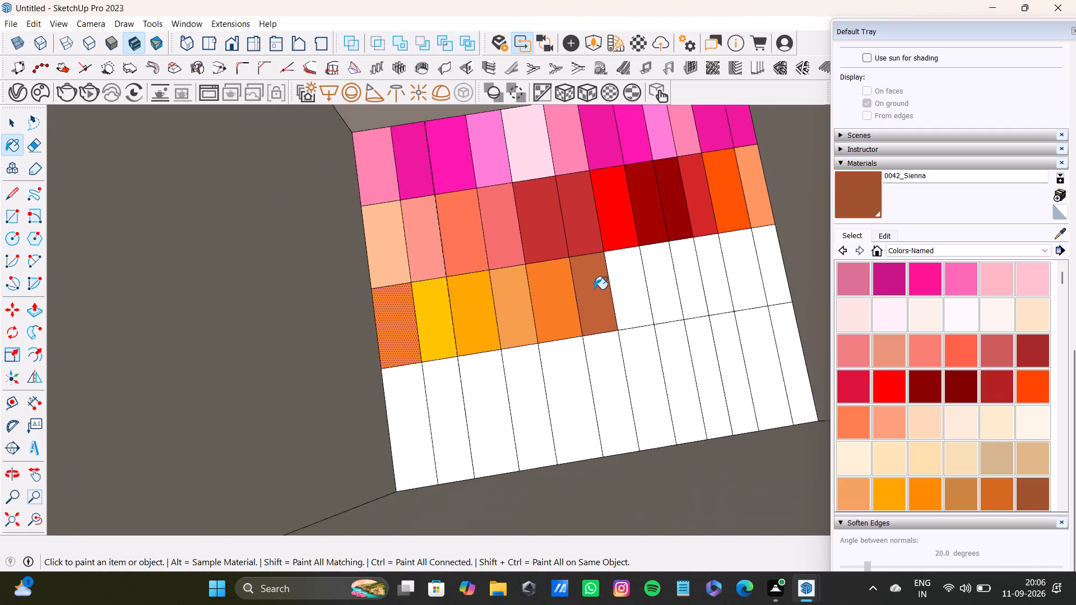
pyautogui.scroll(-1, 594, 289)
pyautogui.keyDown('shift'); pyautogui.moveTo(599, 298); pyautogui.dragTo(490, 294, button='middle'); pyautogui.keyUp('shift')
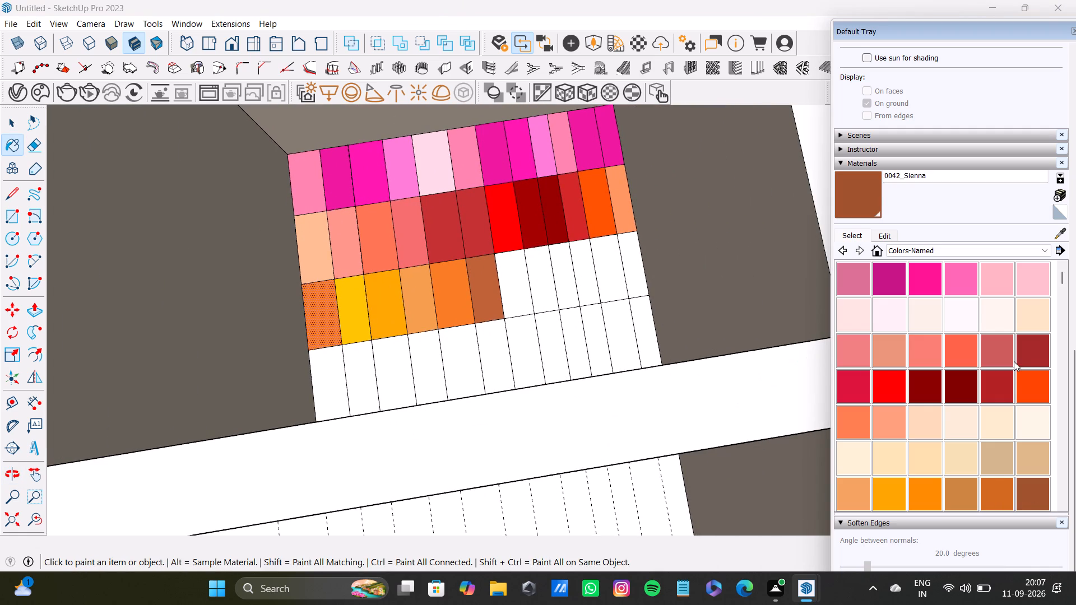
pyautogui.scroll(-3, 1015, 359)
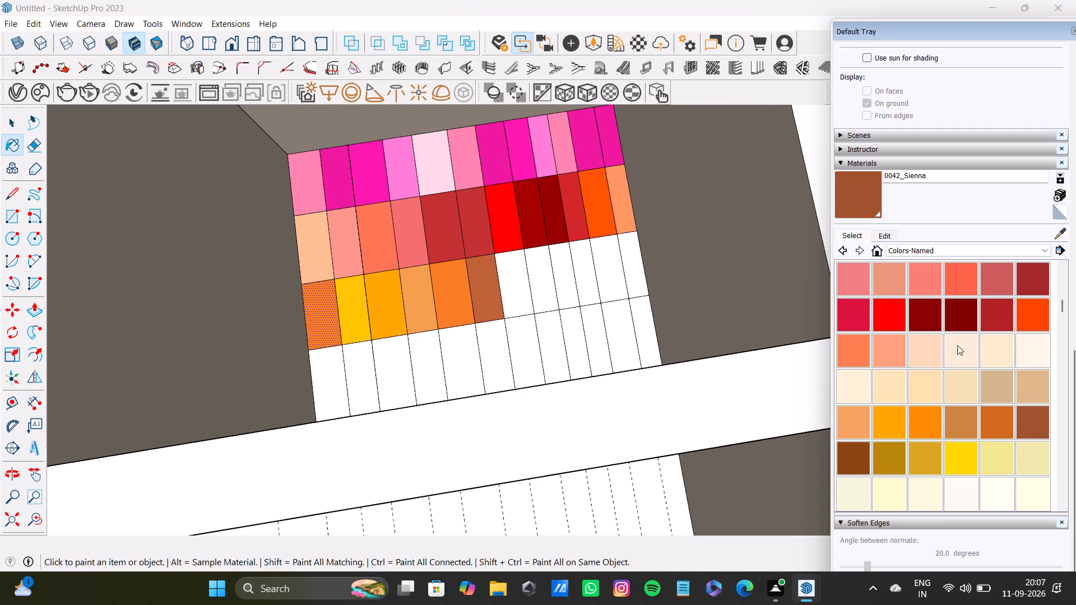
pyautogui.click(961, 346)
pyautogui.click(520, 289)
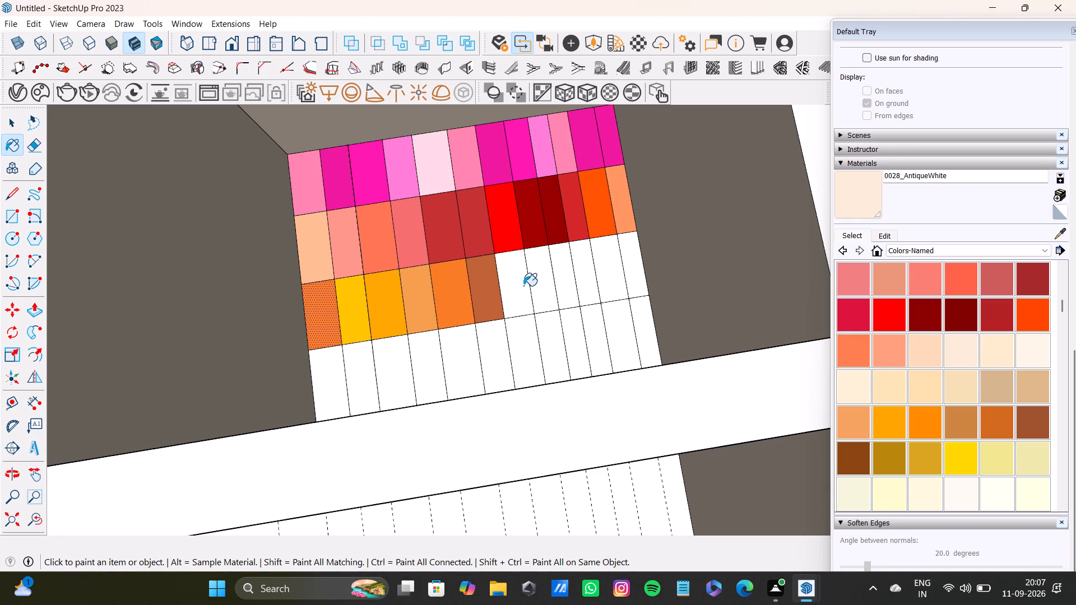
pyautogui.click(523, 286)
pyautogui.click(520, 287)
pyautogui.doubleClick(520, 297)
# Paint the third row's seventh tile 0034_Wheat and its eighth tile 0035_Tan.
pyautogui.press('space')
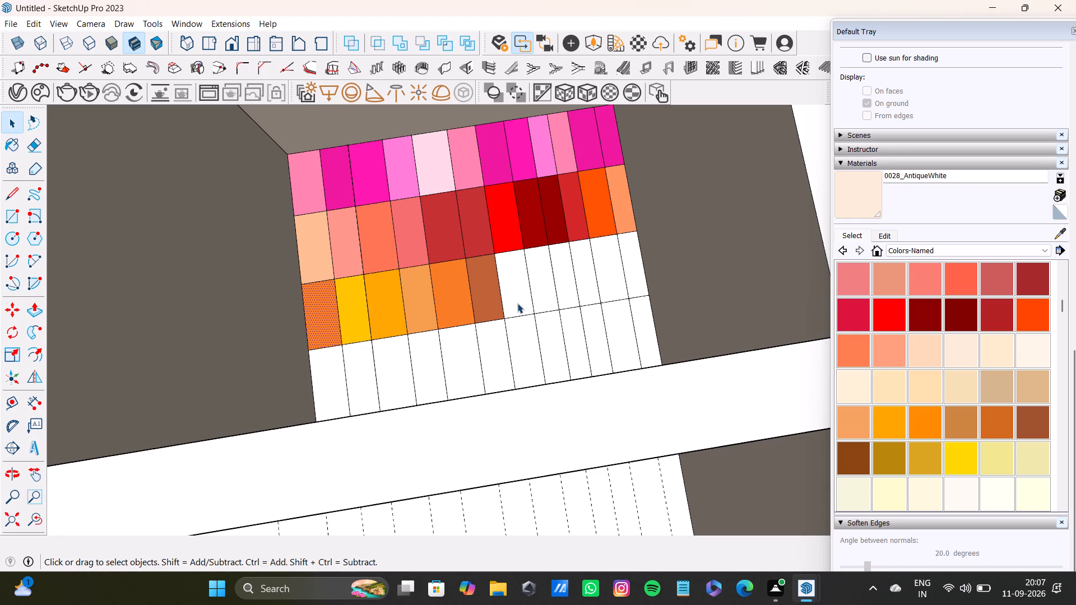
pyautogui.click(517, 303)
pyautogui.click(959, 381)
pyautogui.click(509, 287)
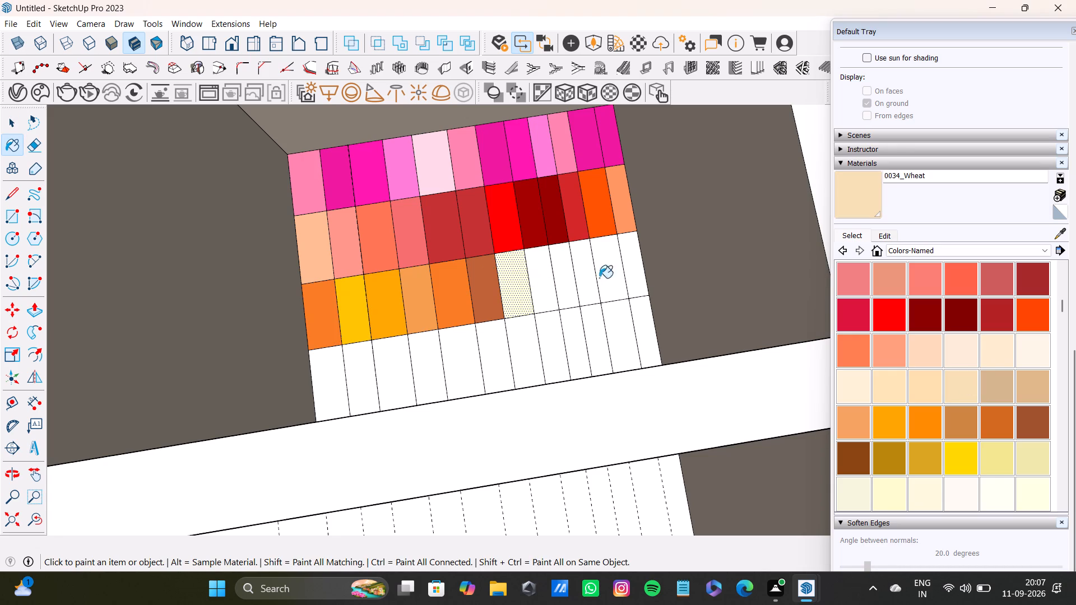
pyautogui.click(990, 382)
pyautogui.click(549, 290)
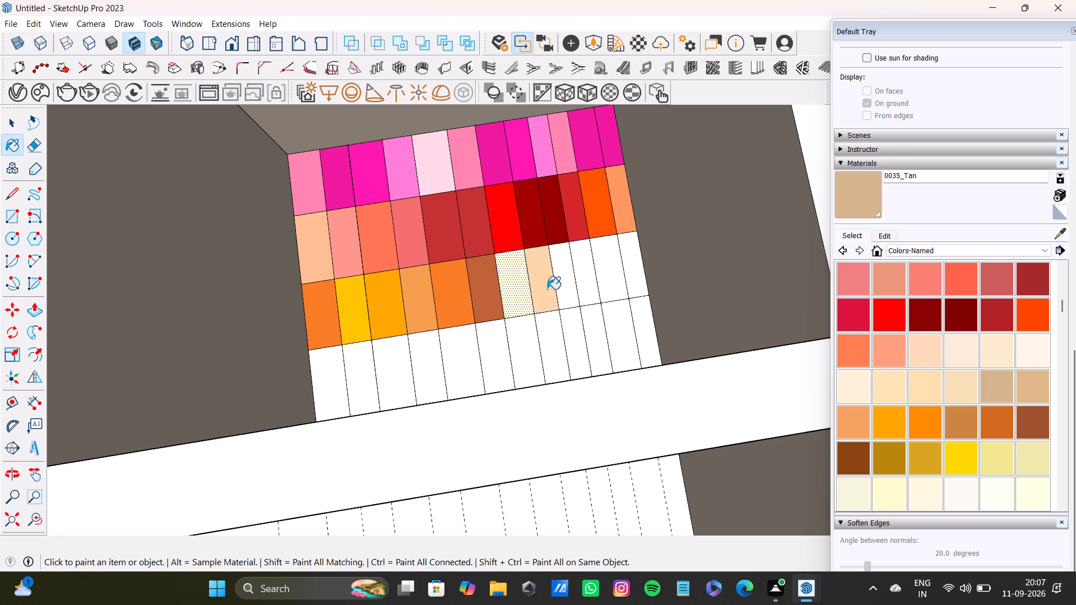
# Paint the third row's ninth, tenth and eleventh tiles 0036_BurlyWood.
pyautogui.click(1026, 381)
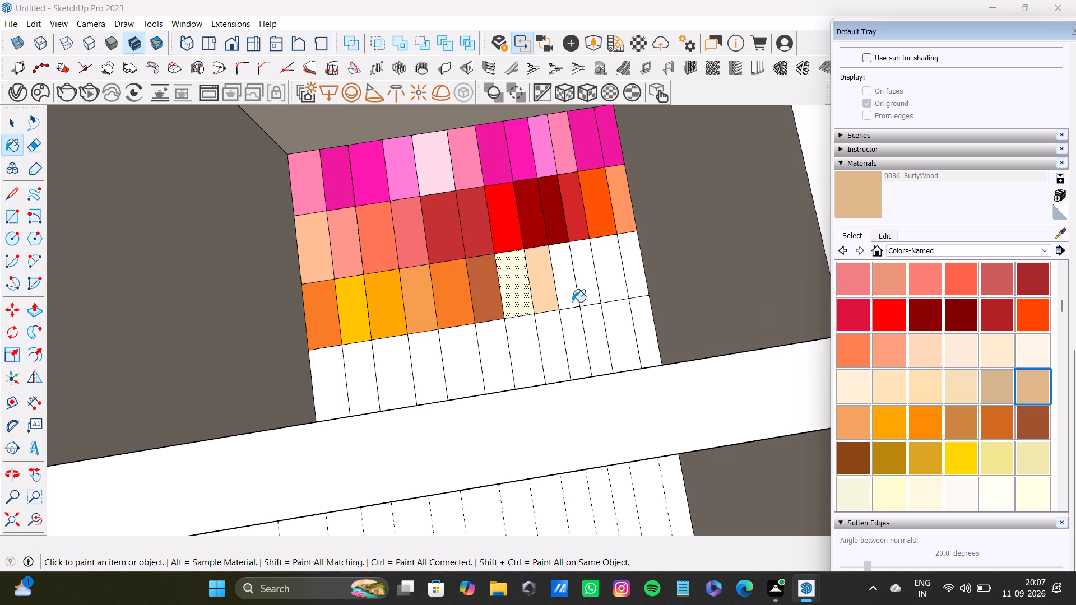
pyautogui.click(572, 302)
pyautogui.moveTo(862, 427); pyautogui.dragTo(853, 421)
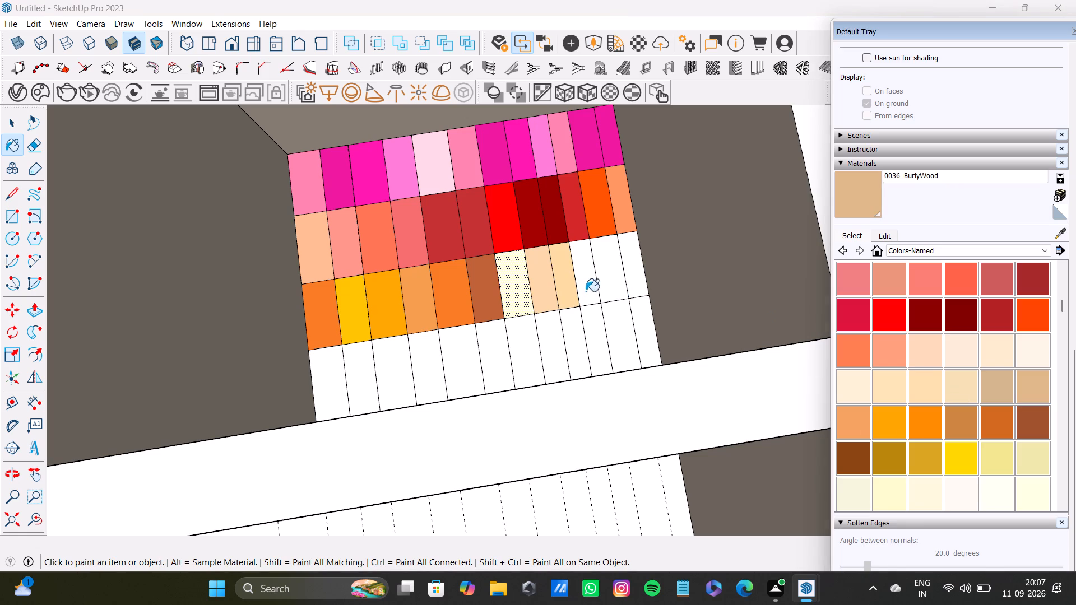
pyautogui.click(586, 291)
pyautogui.moveTo(890, 420); pyautogui.dragTo(884, 417)
pyautogui.click(605, 284)
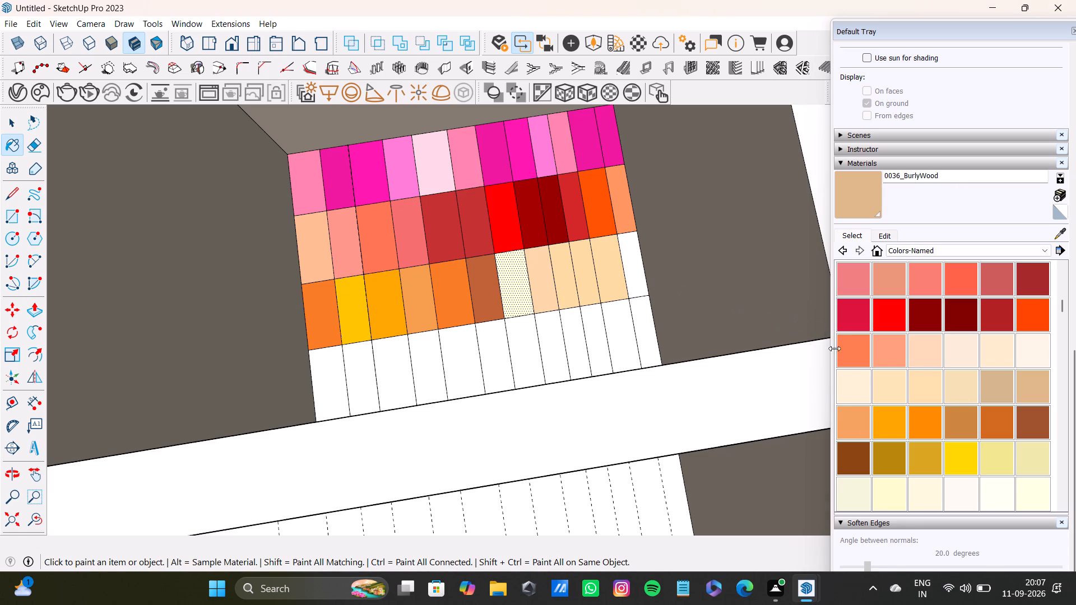
# Paint the third row's twelfth tile 0039_DarkOrange.
pyautogui.click(933, 412)
pyautogui.click(638, 267)
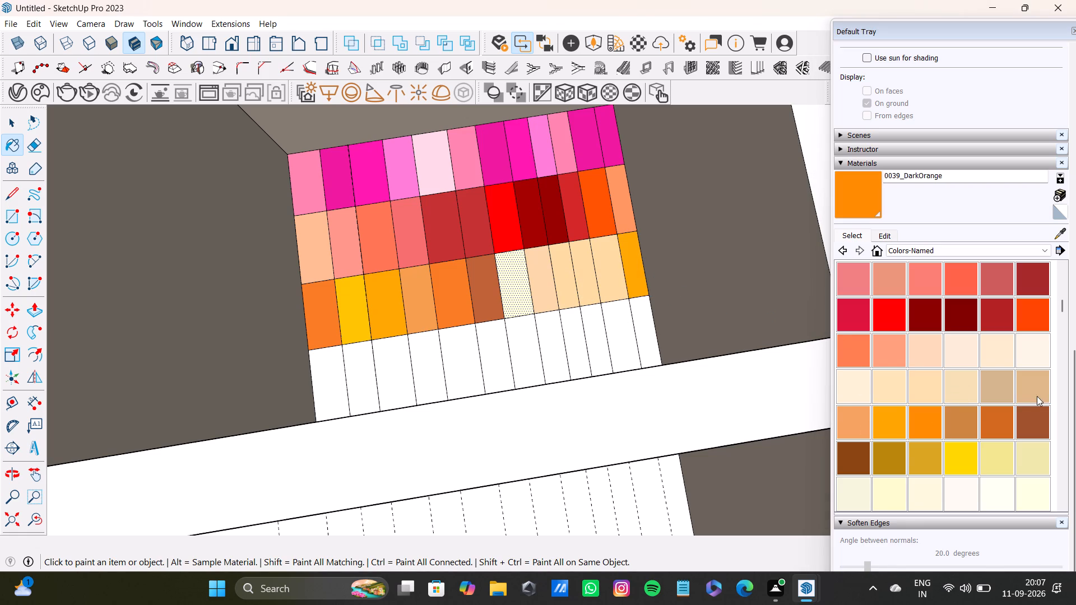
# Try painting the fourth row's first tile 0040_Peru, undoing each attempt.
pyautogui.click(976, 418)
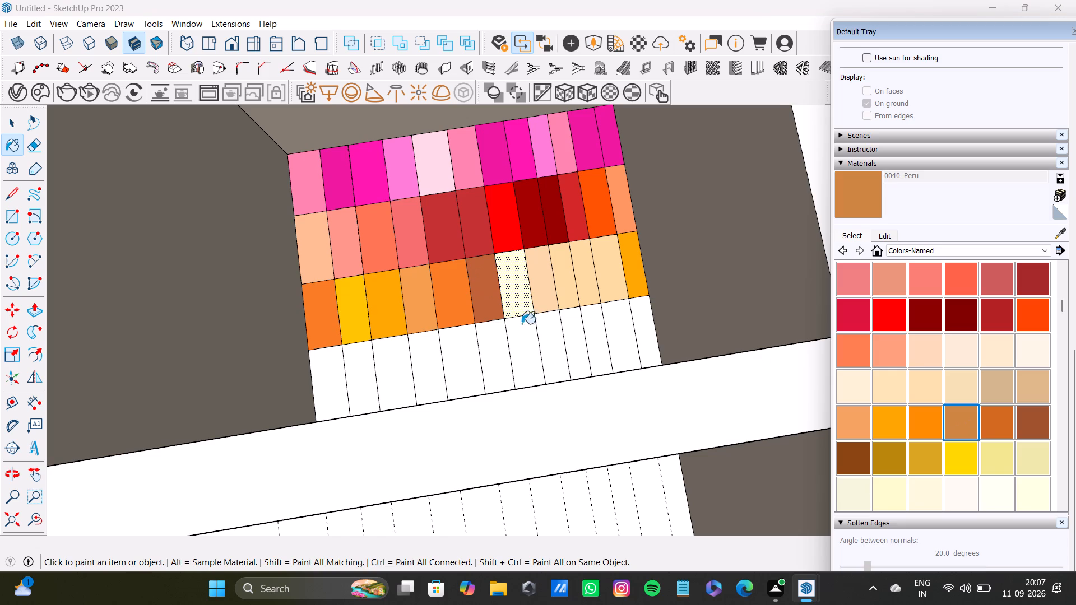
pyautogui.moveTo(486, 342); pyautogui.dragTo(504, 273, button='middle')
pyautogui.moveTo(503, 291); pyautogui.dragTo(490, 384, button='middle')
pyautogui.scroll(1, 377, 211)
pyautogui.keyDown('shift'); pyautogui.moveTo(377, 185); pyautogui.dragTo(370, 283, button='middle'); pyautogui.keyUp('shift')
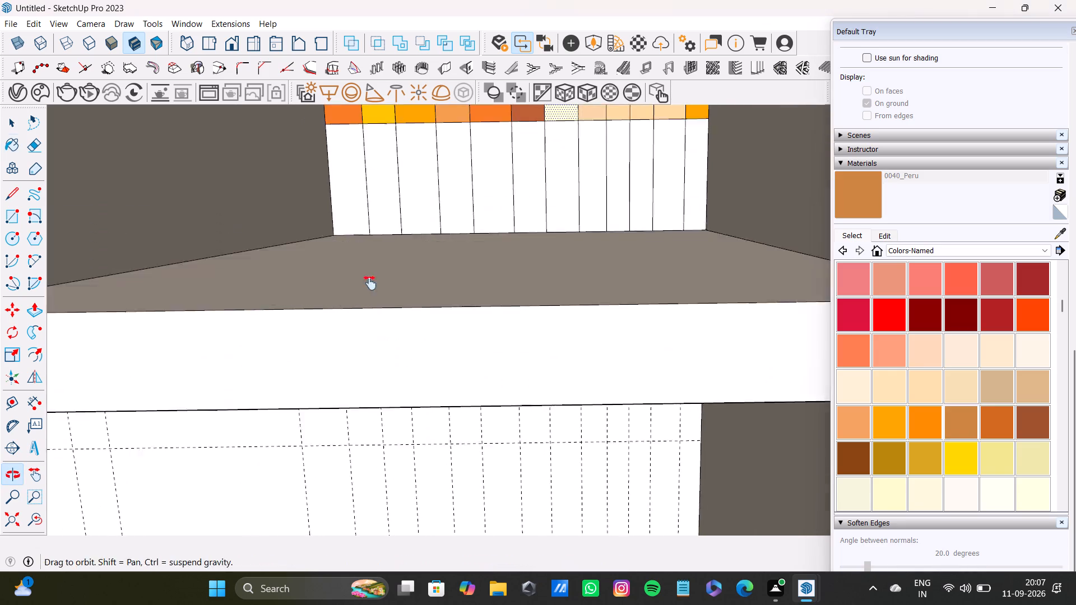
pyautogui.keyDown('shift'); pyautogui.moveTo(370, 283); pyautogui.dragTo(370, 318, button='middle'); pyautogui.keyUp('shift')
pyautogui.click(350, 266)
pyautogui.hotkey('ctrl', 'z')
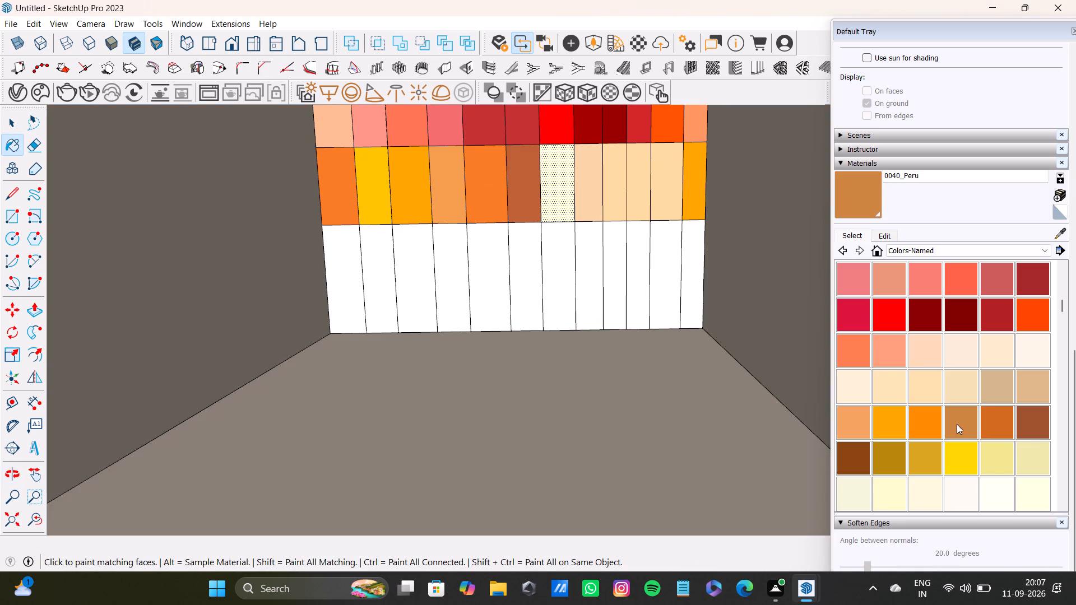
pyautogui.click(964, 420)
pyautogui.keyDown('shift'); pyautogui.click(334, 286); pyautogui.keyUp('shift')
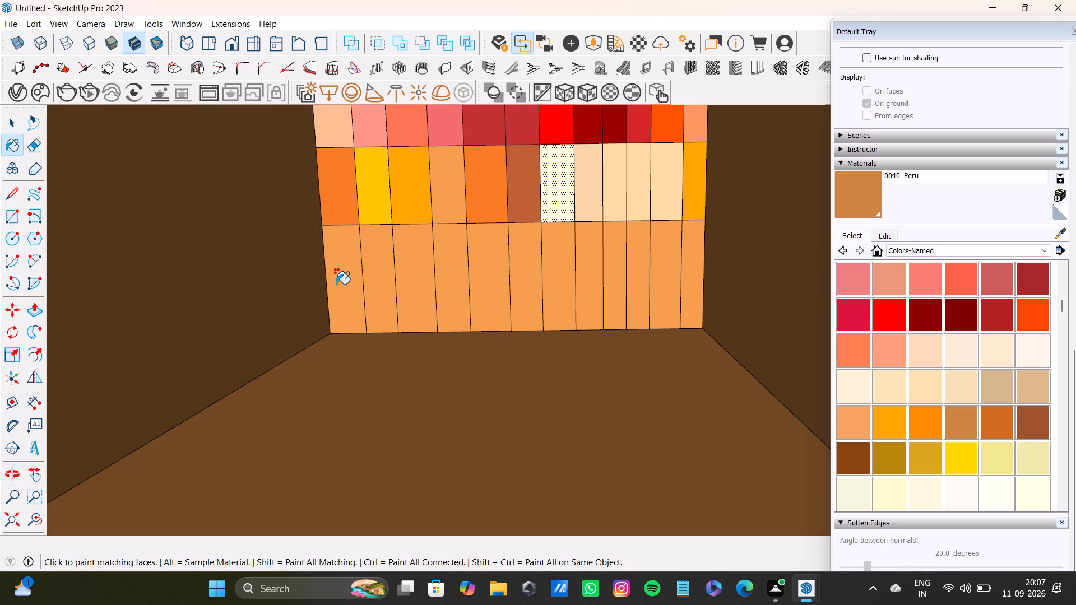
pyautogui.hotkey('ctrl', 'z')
# Paint the fourth row's first tile 0041_Chocolate and its second tile 0043_SaddleBrown.
pyautogui.press('space')
pyautogui.click(351, 295)
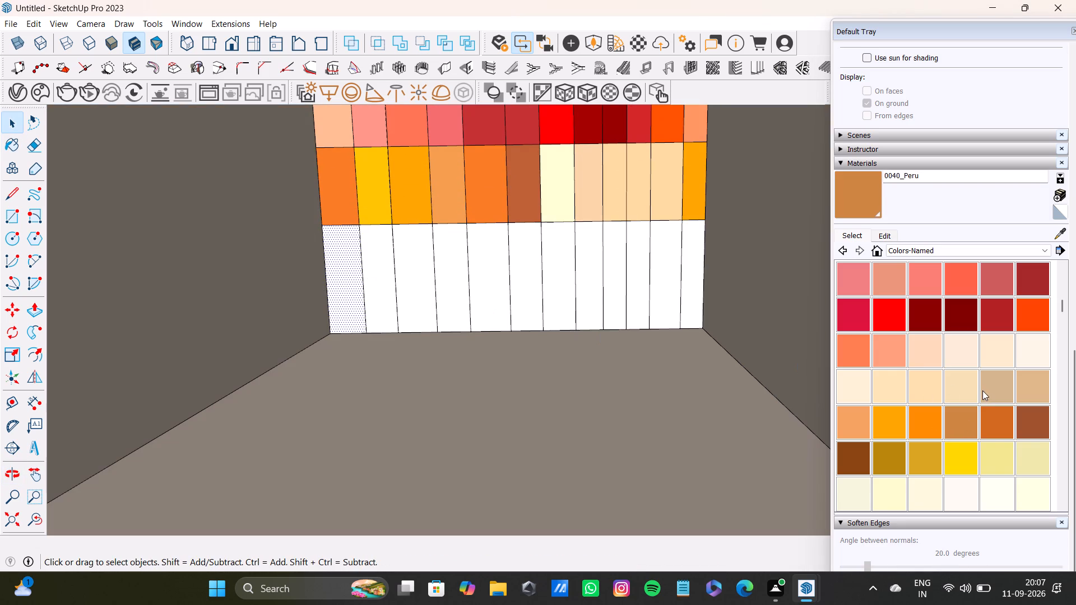
pyautogui.keyDown('shift'); pyautogui.click(1004, 428); pyautogui.keyUp('shift')
pyautogui.keyDown('shift'); pyautogui.click(329, 311); pyautogui.keyUp('shift')
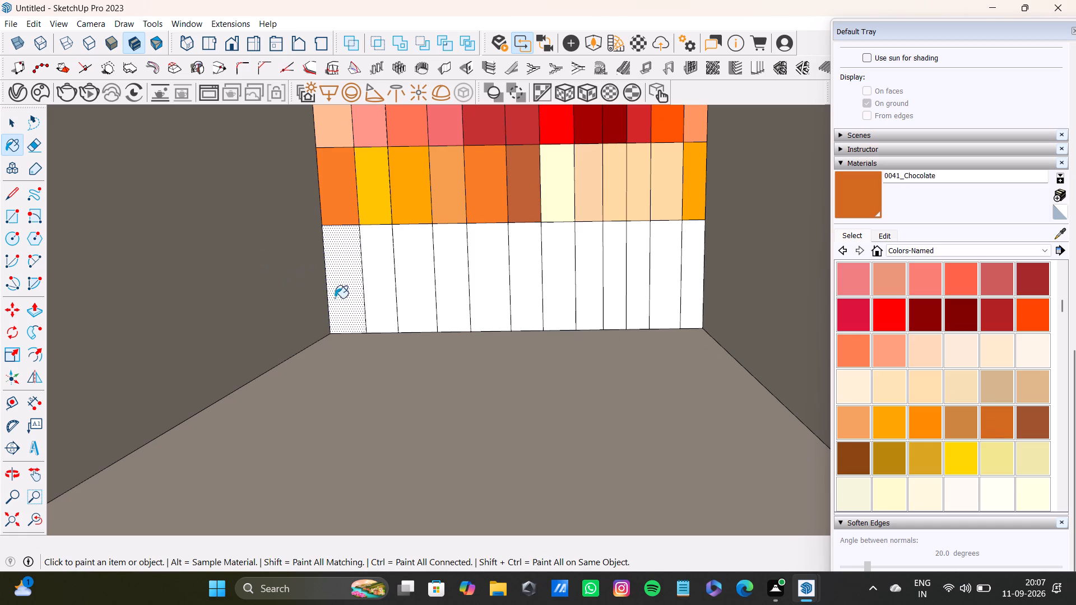
pyautogui.keyDown('shift'); pyautogui.click(353, 297); pyautogui.keyUp('shift')
pyautogui.keyDown('shift'); pyautogui.click(842, 462); pyautogui.keyUp('shift')
pyautogui.keyDown('shift'); pyautogui.click(370, 301); pyautogui.keyUp('shift')
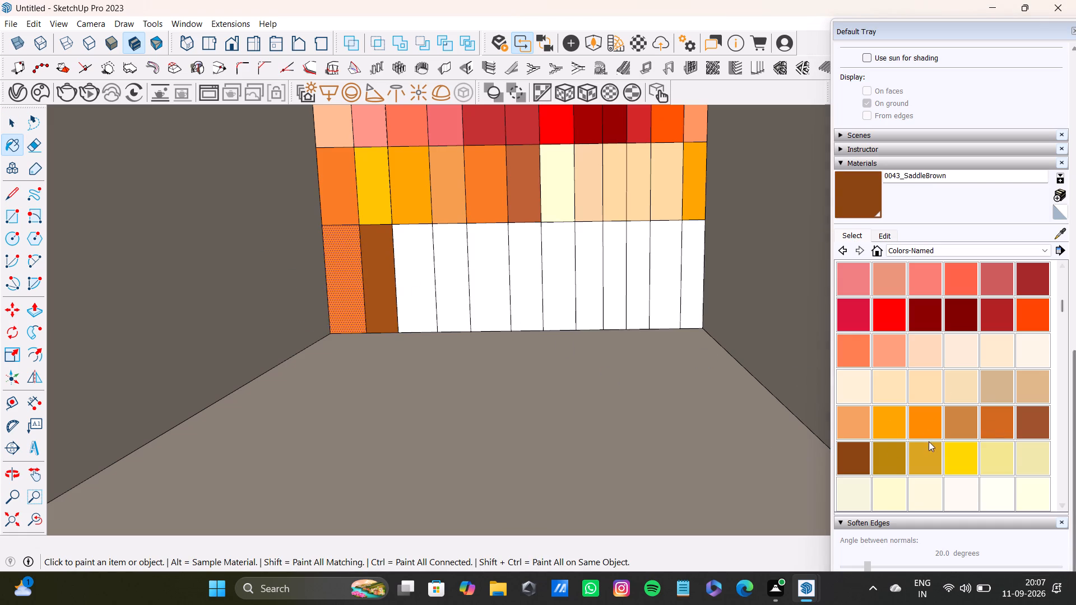
# Paint the fourth row's third tile 0046_Gold and its fourth tile 0048_PaleGoldenrod.
pyautogui.keyDown('shift'); pyautogui.click(960, 457); pyautogui.keyUp('shift')
pyautogui.keyDown('shift'); pyautogui.click(420, 280); pyautogui.keyUp('shift')
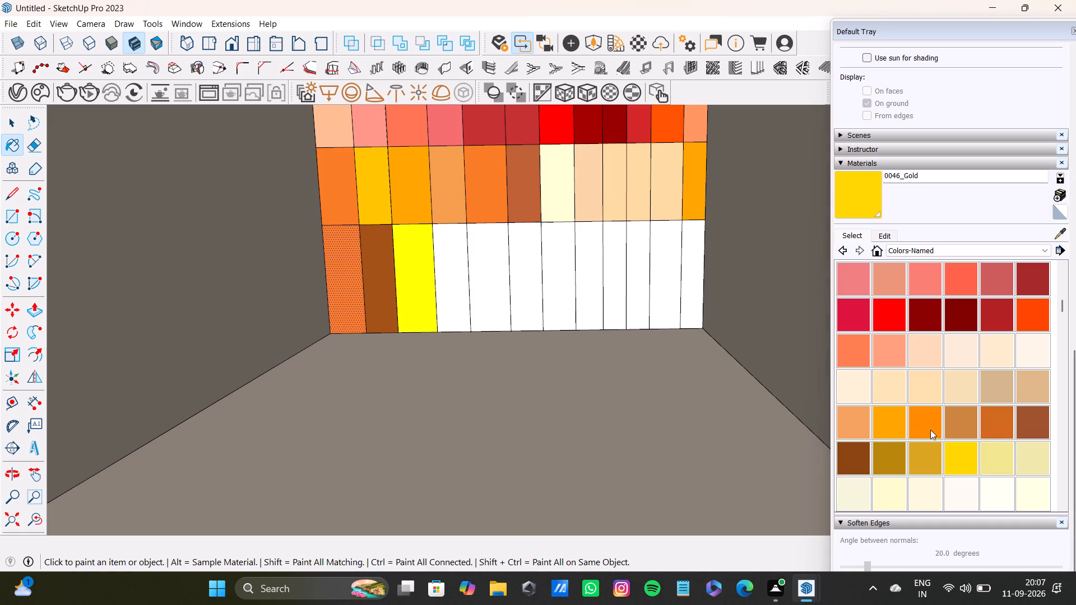
pyautogui.keyDown('shift'); pyautogui.click(1028, 462); pyautogui.keyUp('shift')
pyautogui.keyDown('shift'); pyautogui.click(460, 312); pyautogui.keyUp('shift')
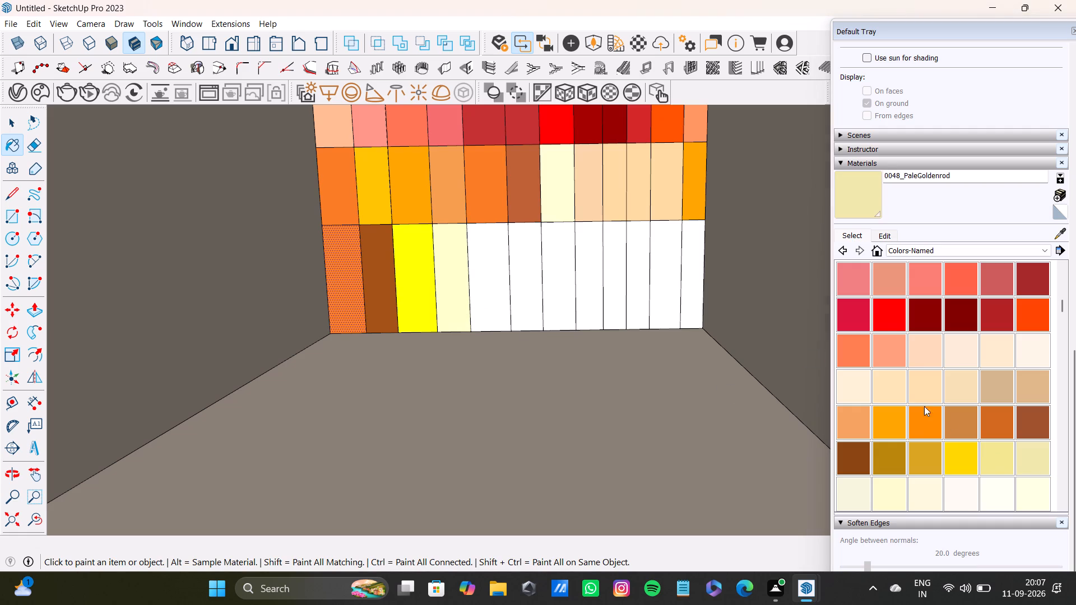
# Paint the fourth row's fifth, sixth and seventh tiles 0064_Chartreuse.
pyautogui.scroll(-3, 905, 416)
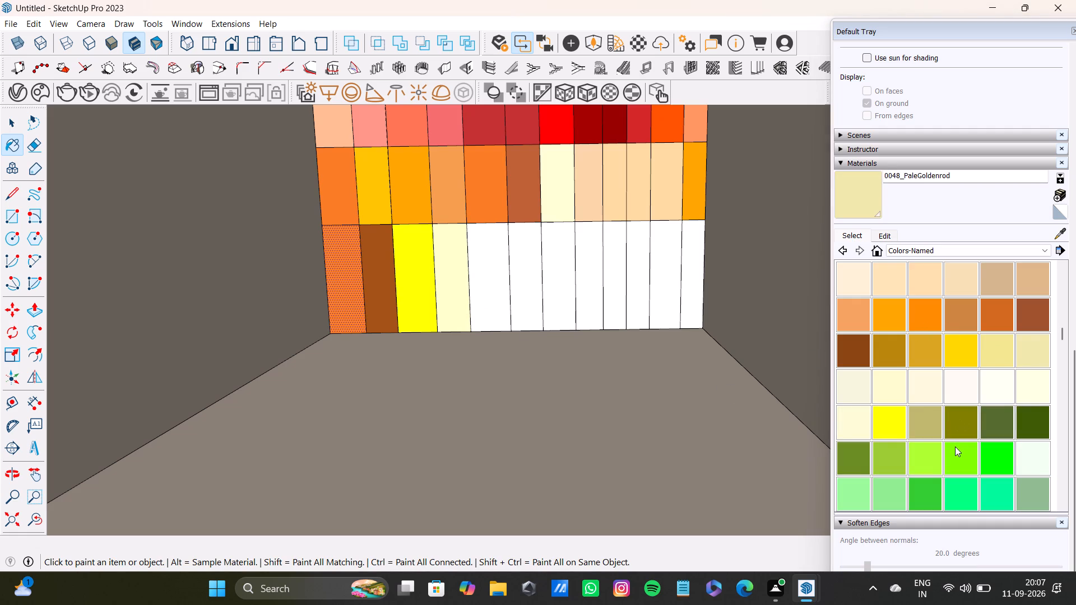
pyautogui.click(955, 449)
pyautogui.click(485, 296)
pyautogui.click(520, 287)
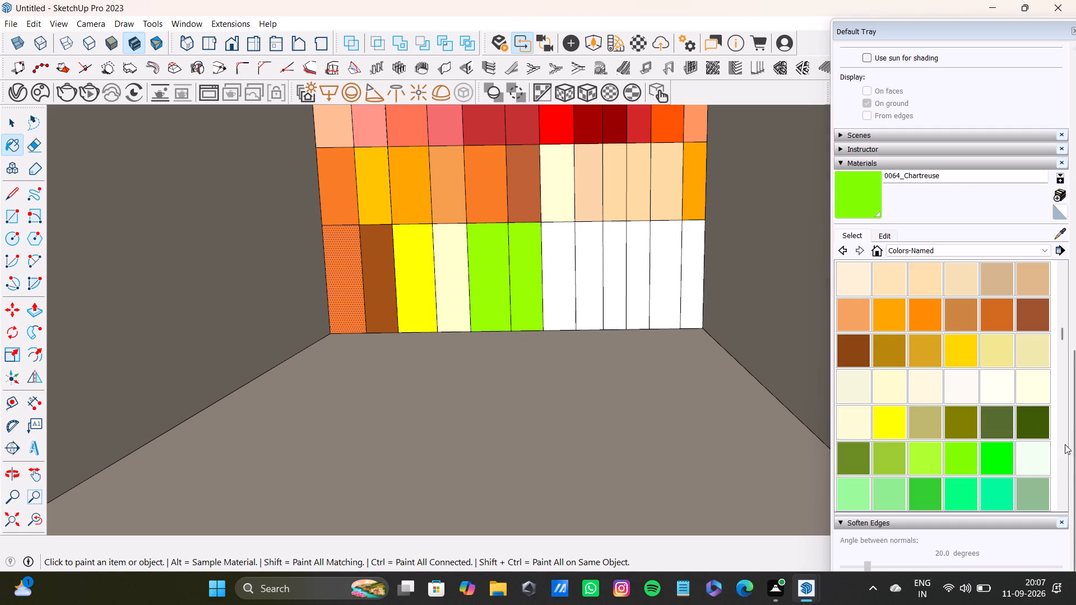
pyautogui.moveTo(1044, 497); pyautogui.dragTo(1038, 497)
pyautogui.click(556, 299)
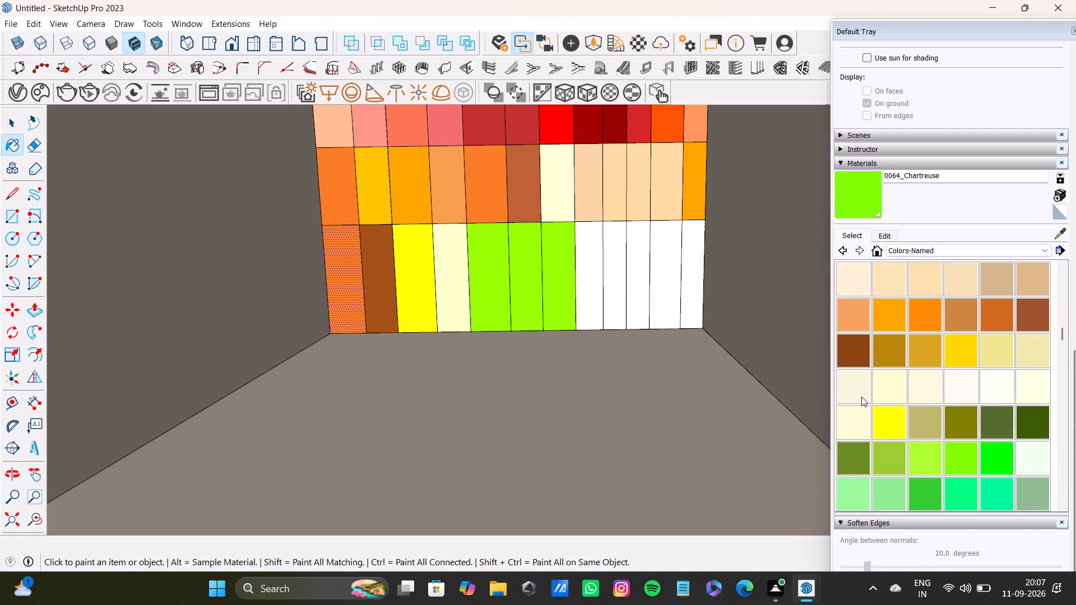
# Paint the fourth row's eighth and ninth tiles 0072_DarkSeaGreen.
pyautogui.click(1043, 494)
pyautogui.click(578, 290)
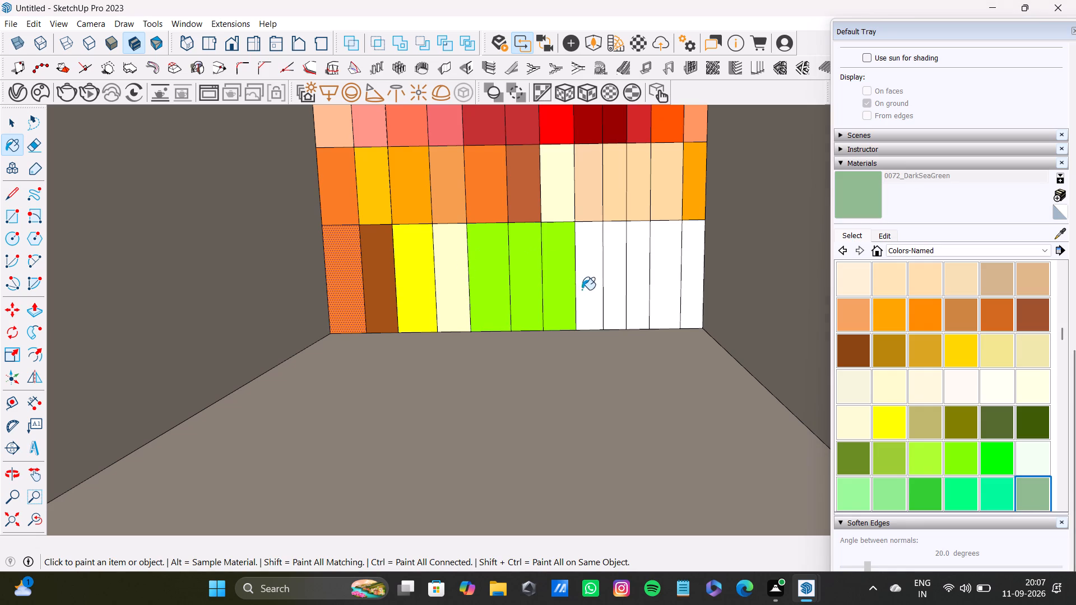
pyautogui.click(604, 288)
# Examine the guide-line layout on the floors of the rooms neighbouring the painted corner room.
pyautogui.scroll(-3, 808, 415)
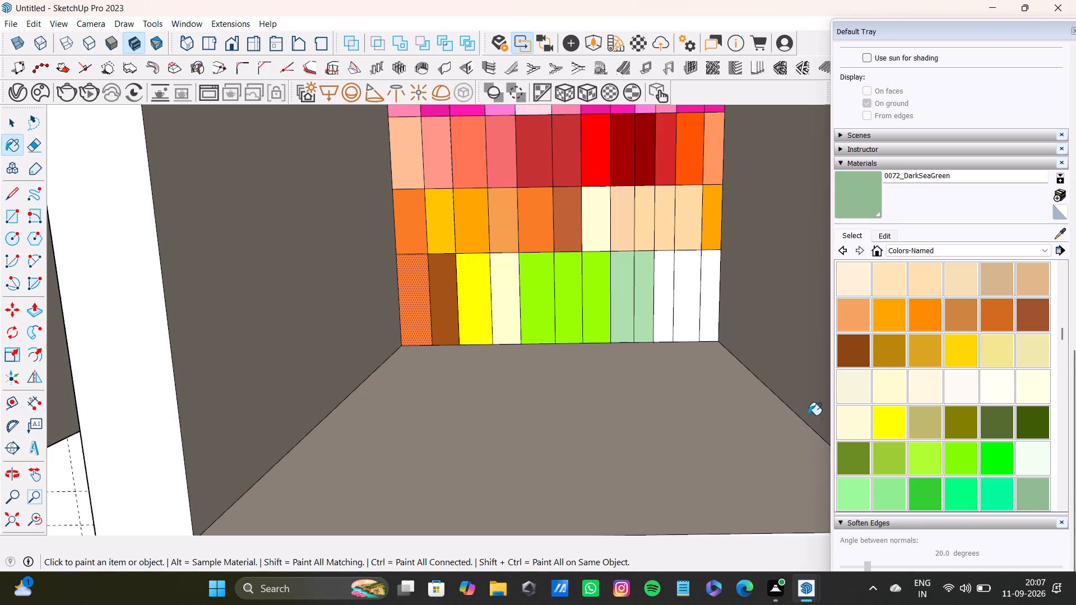
pyautogui.scroll(-16, 636, 255)
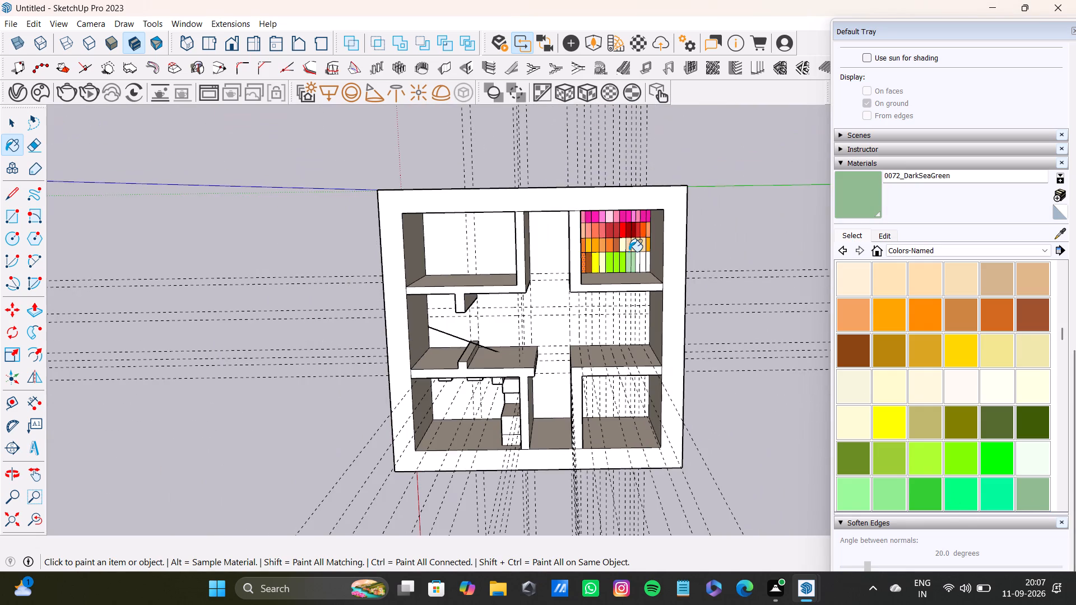
pyautogui.scroll(7, 606, 338)
pyautogui.scroll(5, 640, 377)
pyautogui.moveTo(629, 358); pyautogui.dragTo(613, 220, button='middle')
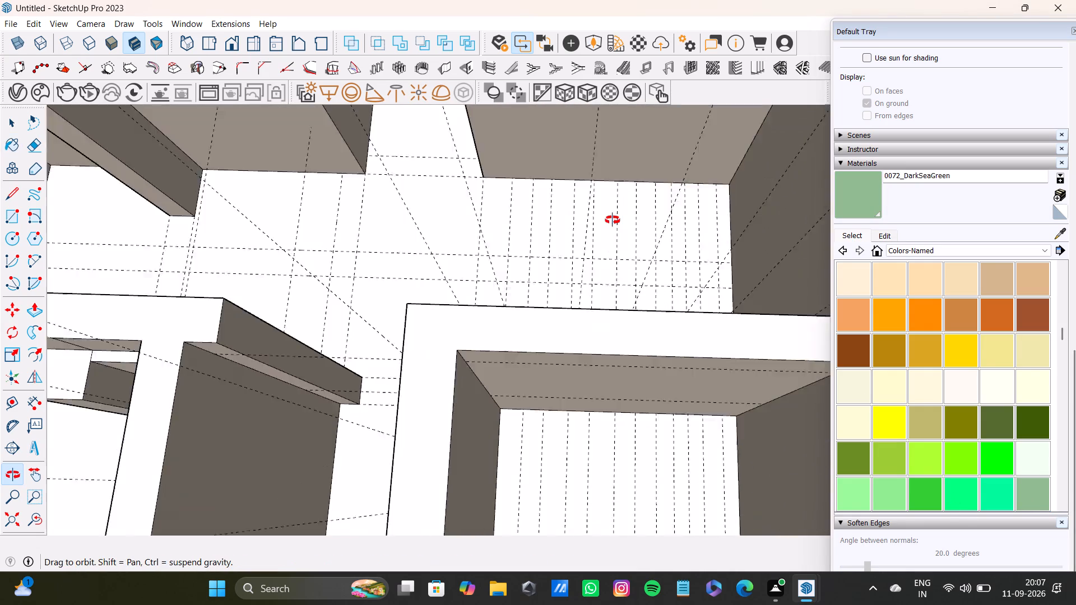
pyautogui.moveTo(613, 220); pyautogui.dragTo(518, 179, button='middle')
pyautogui.click(955, 345)
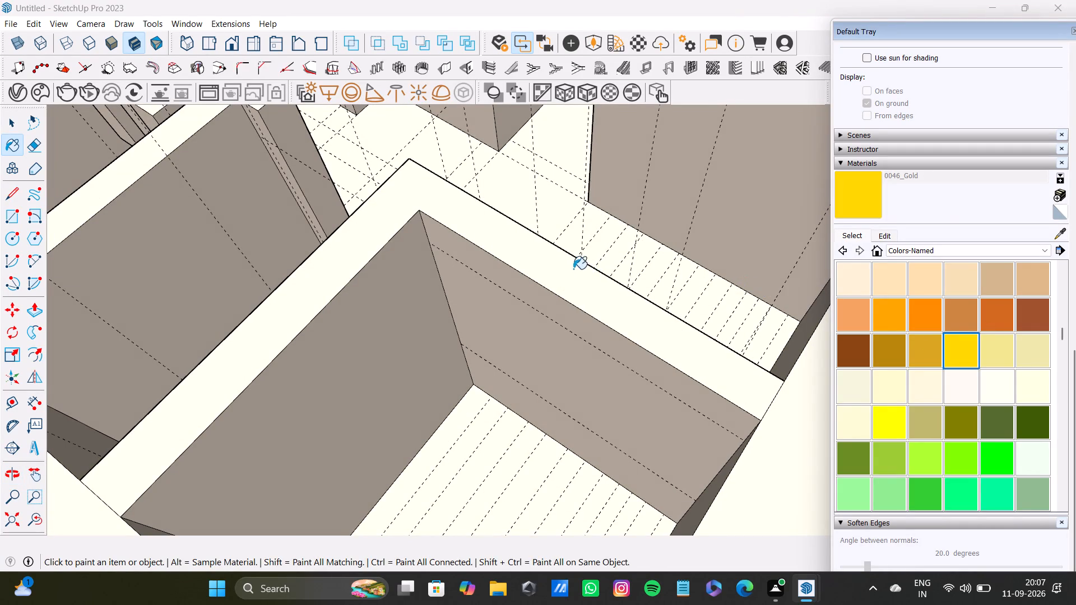
pyautogui.moveTo(571, 268); pyautogui.dragTo(736, 393, button='middle')
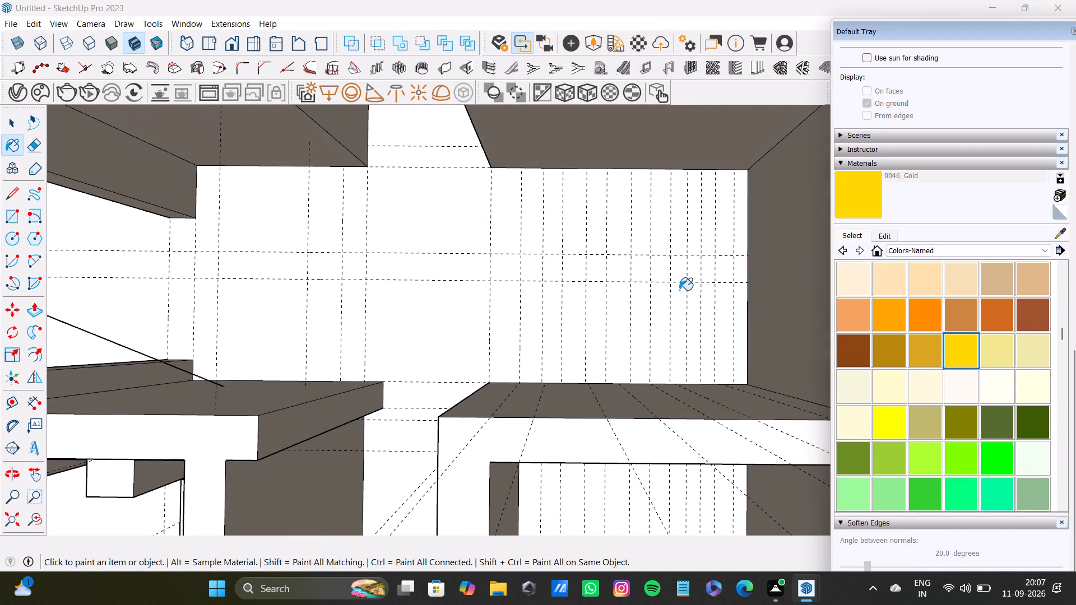
pyautogui.scroll(7, 681, 285)
pyautogui.scroll(-13, 685, 231)
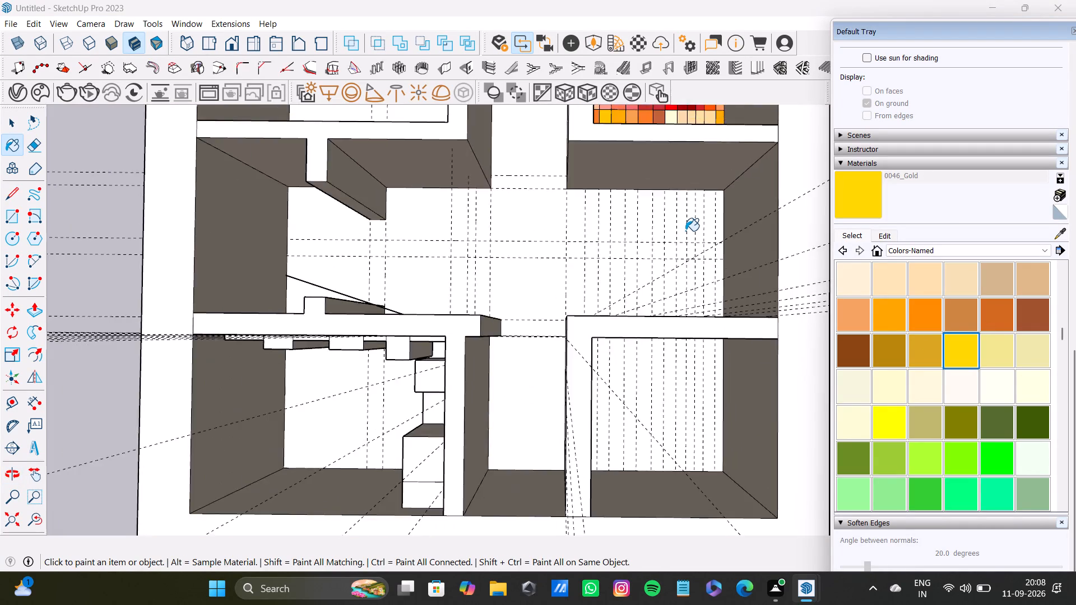
pyautogui.scroll(-3, 685, 231)
pyautogui.scroll(10, 687, 202)
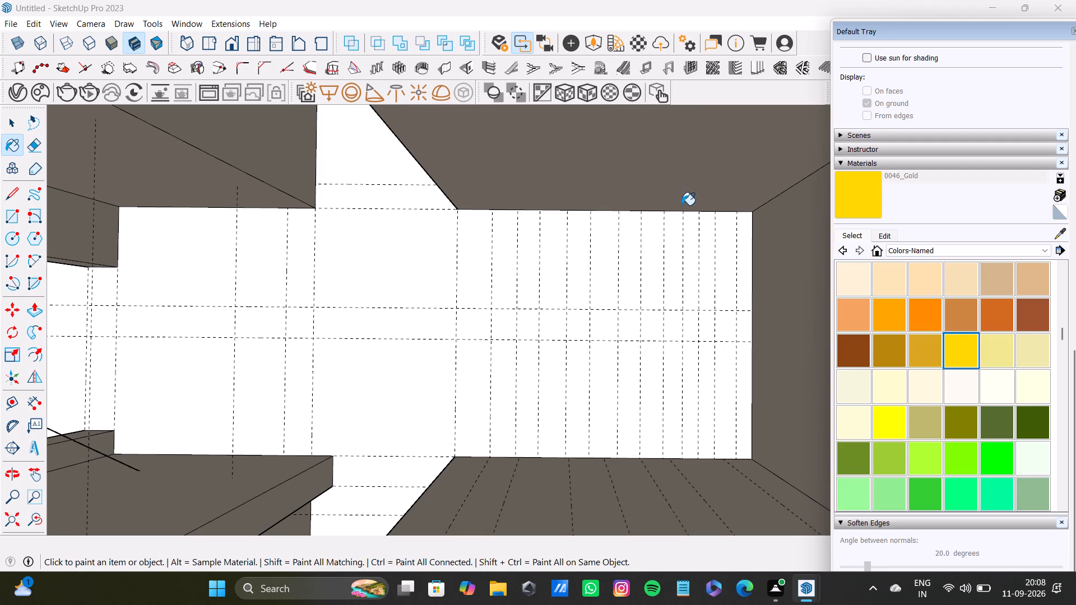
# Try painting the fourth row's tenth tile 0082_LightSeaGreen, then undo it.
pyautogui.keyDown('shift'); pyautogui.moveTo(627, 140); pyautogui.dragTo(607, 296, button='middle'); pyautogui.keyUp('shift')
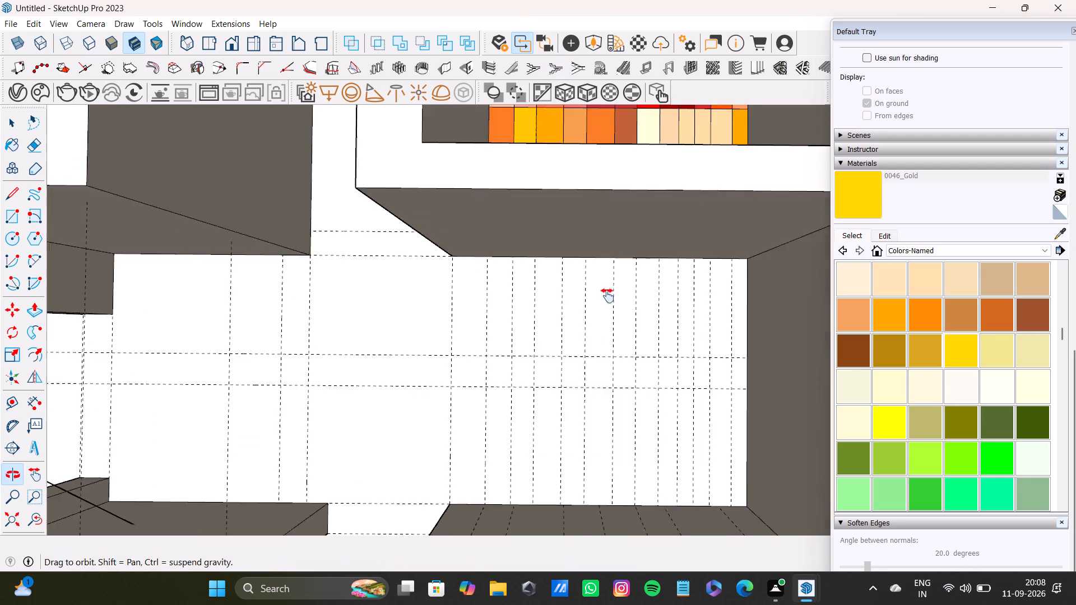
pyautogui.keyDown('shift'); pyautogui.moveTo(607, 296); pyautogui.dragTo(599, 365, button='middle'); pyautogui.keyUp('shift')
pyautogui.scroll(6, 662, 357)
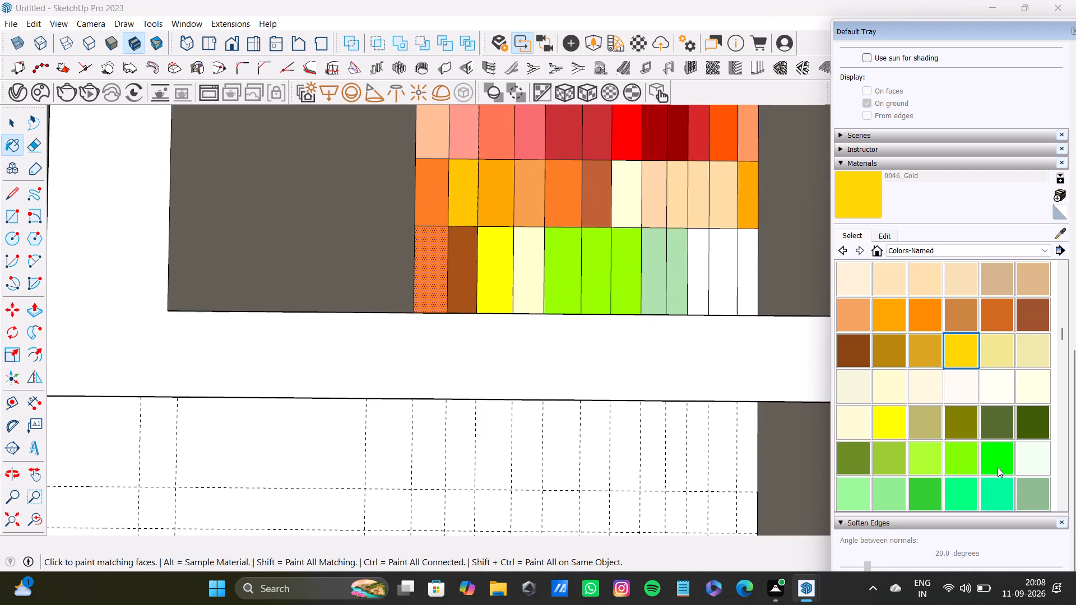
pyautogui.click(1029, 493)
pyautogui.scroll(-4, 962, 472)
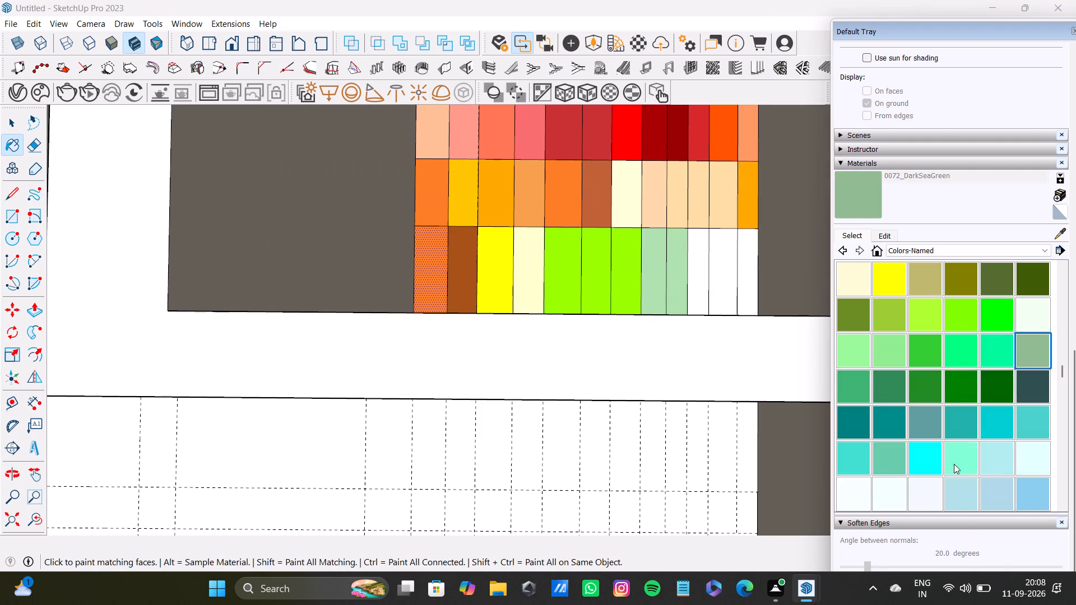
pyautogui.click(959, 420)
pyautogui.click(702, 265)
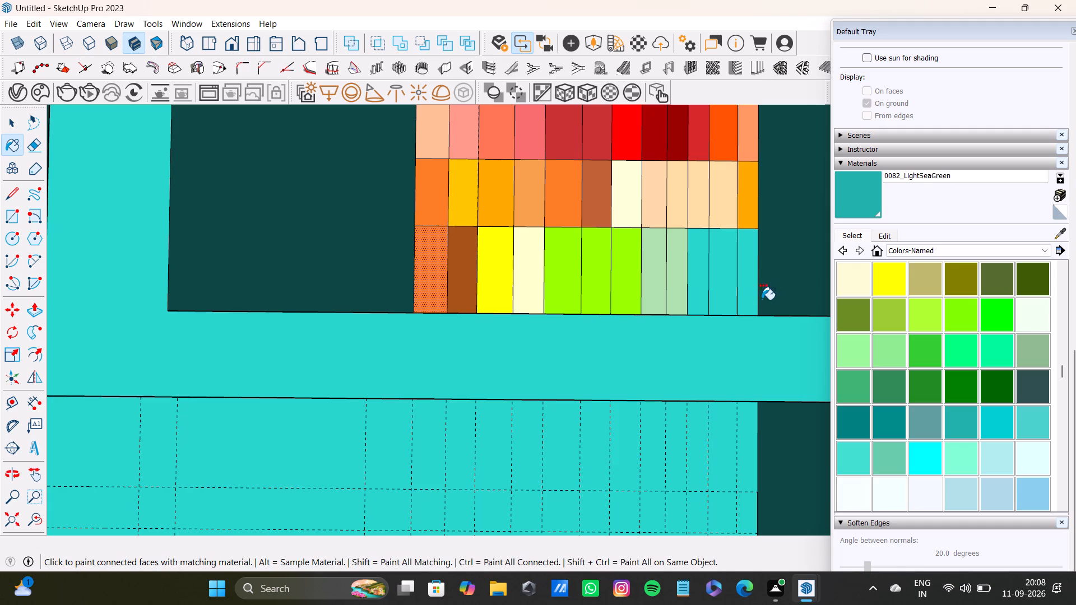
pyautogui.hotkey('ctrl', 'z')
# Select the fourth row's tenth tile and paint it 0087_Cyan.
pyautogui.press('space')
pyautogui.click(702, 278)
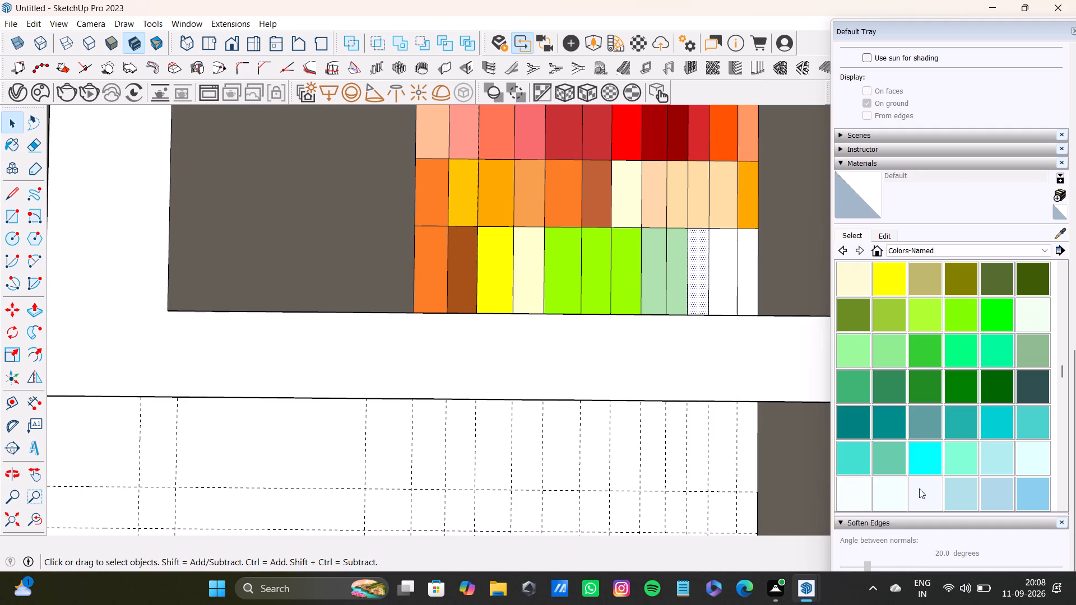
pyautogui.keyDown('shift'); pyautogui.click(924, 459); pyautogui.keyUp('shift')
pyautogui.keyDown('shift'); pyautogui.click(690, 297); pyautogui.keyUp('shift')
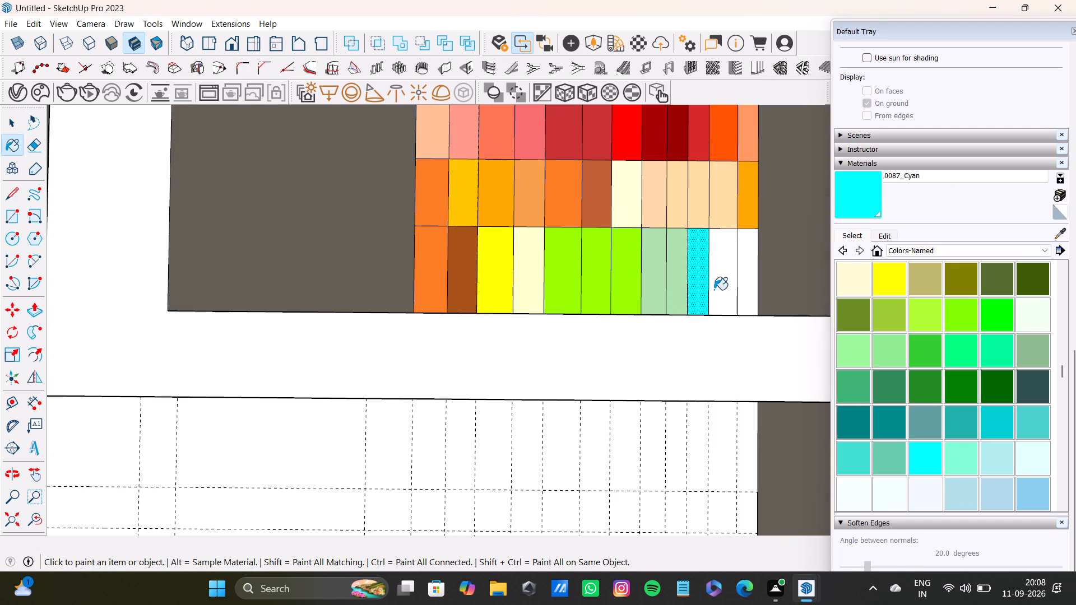
# Add the fourth row's eleventh tile to the selected tenth tile and paint both 0094_PowderBlue.
pyautogui.press('space')
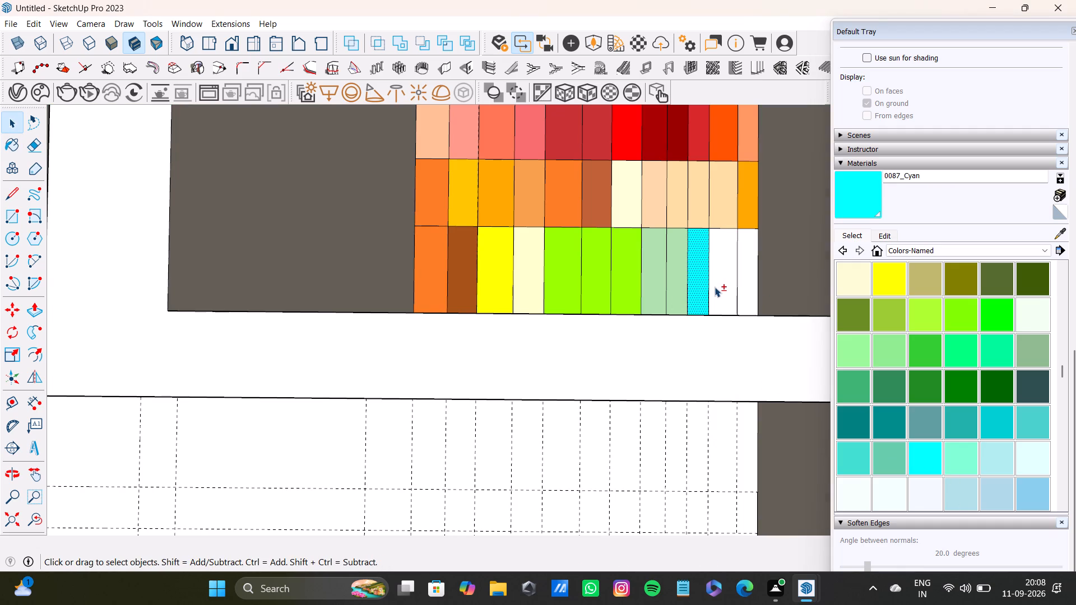
pyautogui.keyDown('shift'); pyautogui.click(715, 287); pyautogui.keyUp('shift')
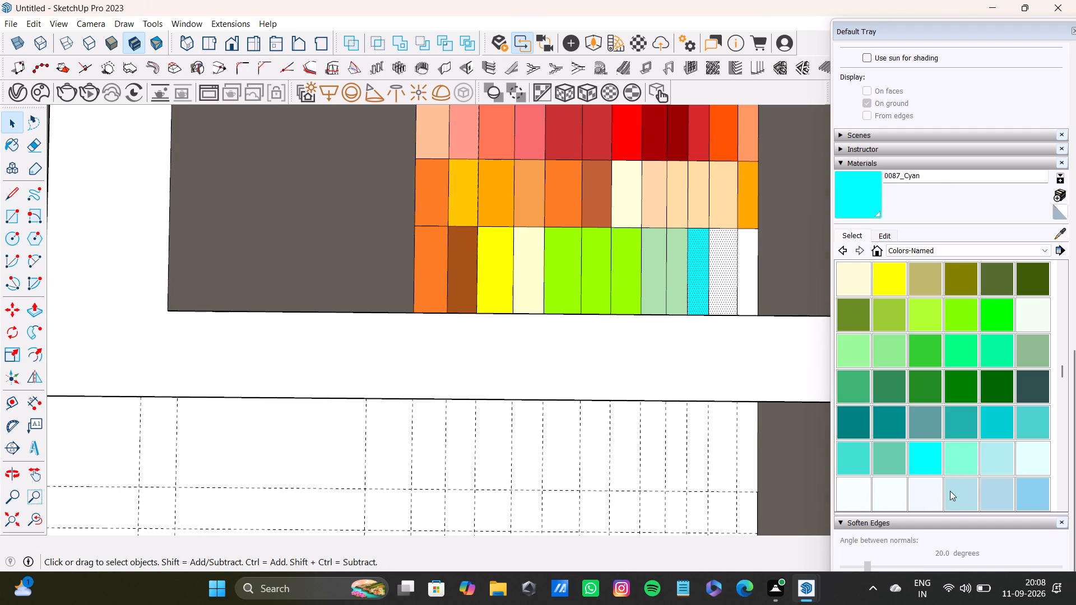
pyautogui.keyDown('shift'); pyautogui.click(952, 491); pyautogui.keyUp('shift')
pyautogui.keyDown('shift'); pyautogui.click(726, 289); pyautogui.keyUp('shift')
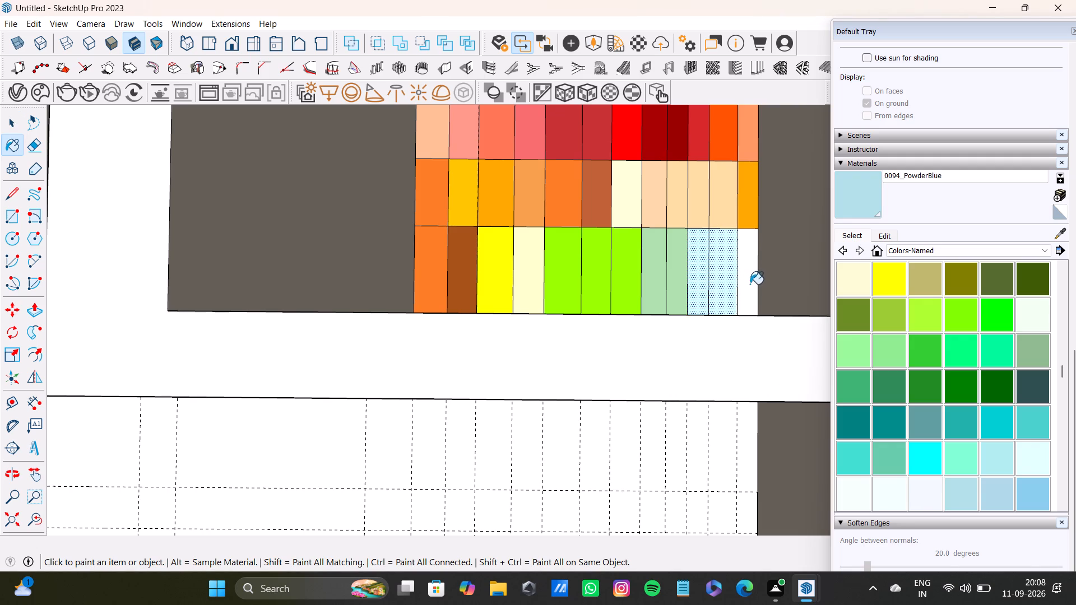
# Select the fourth row's twelfth tile and paint it 0060_GrassGreen.
pyautogui.press('space')
pyautogui.click(750, 284)
pyautogui.keyDown('shift'); pyautogui.click(1023, 278); pyautogui.keyUp('shift')
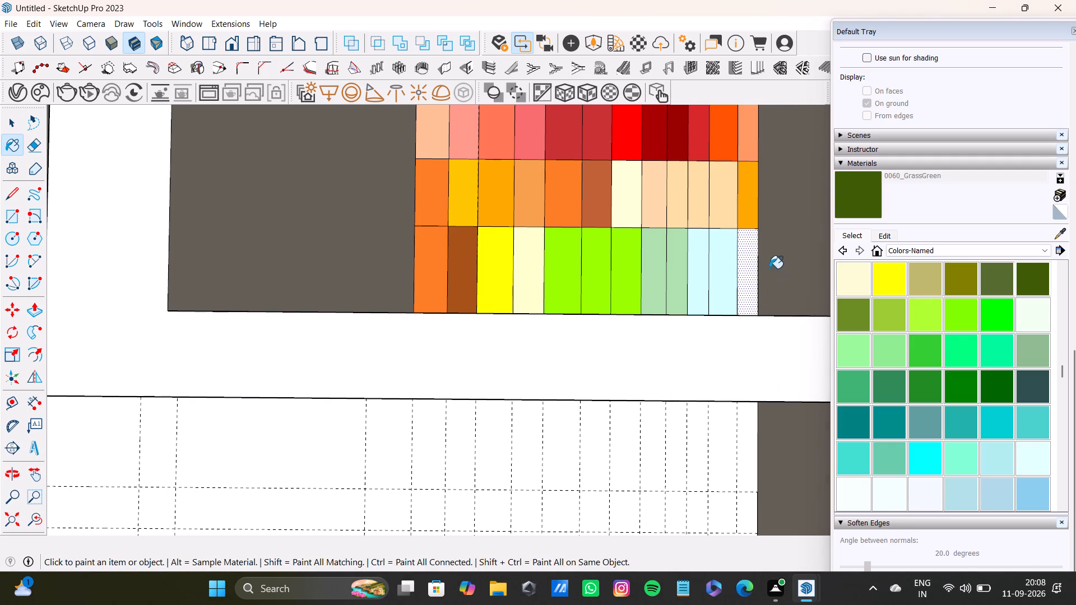
pyautogui.keyDown('shift'); pyautogui.click(744, 278); pyautogui.keyUp('shift')
# In the other corner room, draw lines across the floor along the first four dashed guides, starting from the inner partition wall.
pyautogui.keyDown('shift'); pyautogui.scroll(-12, 731, 296); pyautogui.keyUp('shift')
pyautogui.moveTo(653, 320); pyautogui.dragTo(428, 299, button='middle')
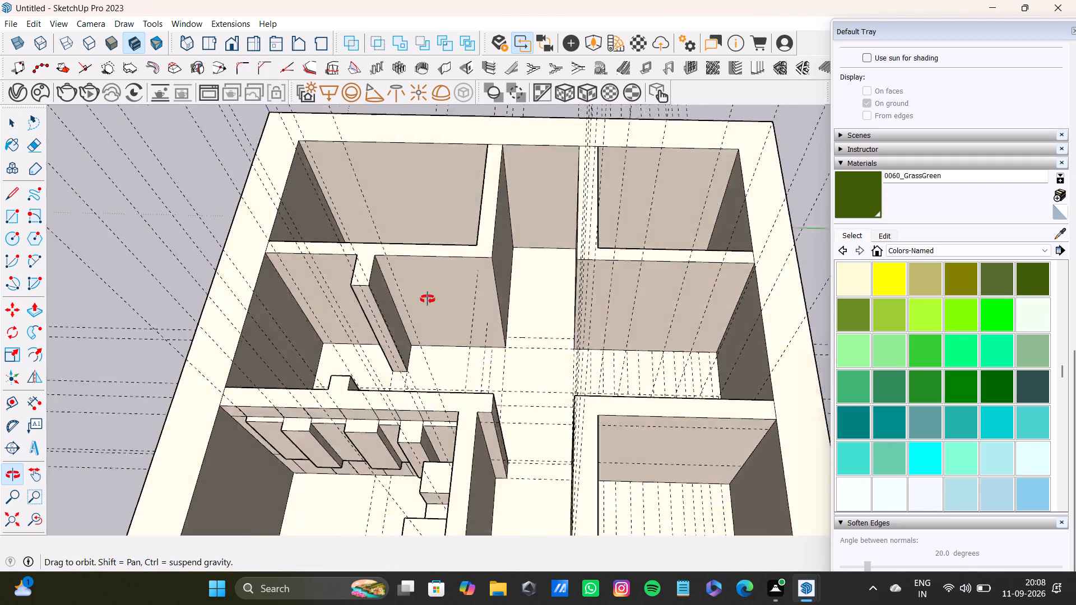
pyautogui.moveTo(428, 299); pyautogui.dragTo(412, 243, button='middle')
pyautogui.scroll(-7, 381, 344)
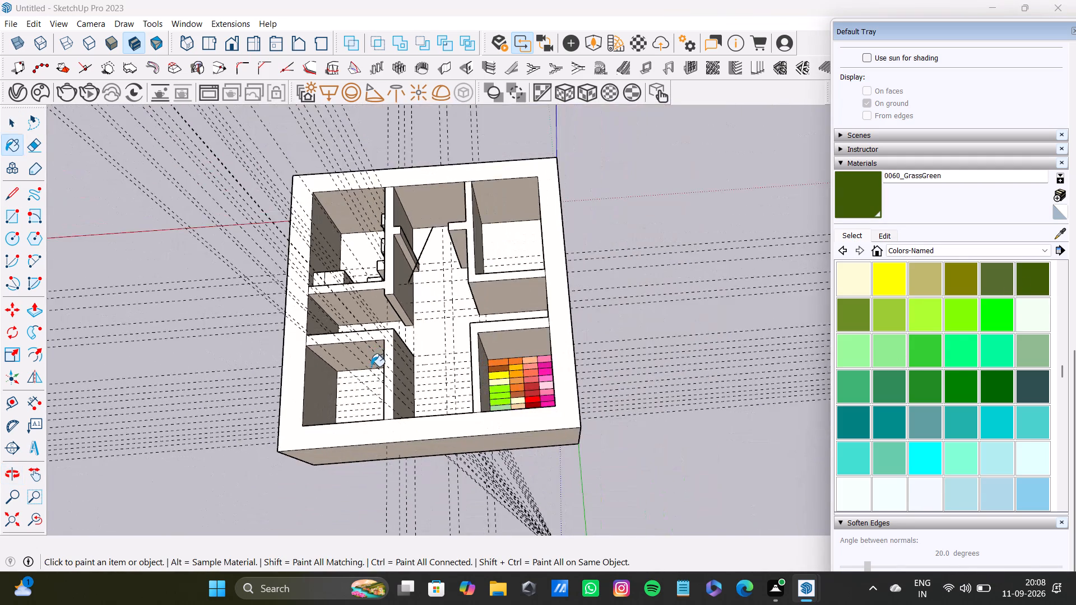
pyautogui.moveTo(366, 368); pyautogui.dragTo(573, 308, button='middle')
pyautogui.scroll(7, 442, 337)
pyautogui.moveTo(344, 403); pyautogui.dragTo(347, 339, button='middle')
pyautogui.scroll(3, 481, 467)
pyautogui.keyDown('shift'); pyautogui.moveTo(480, 474); pyautogui.dragTo(497, 345, button='middle'); pyautogui.keyUp('shift')
pyautogui.moveTo(507, 374); pyautogui.dragTo(401, 525, button='middle')
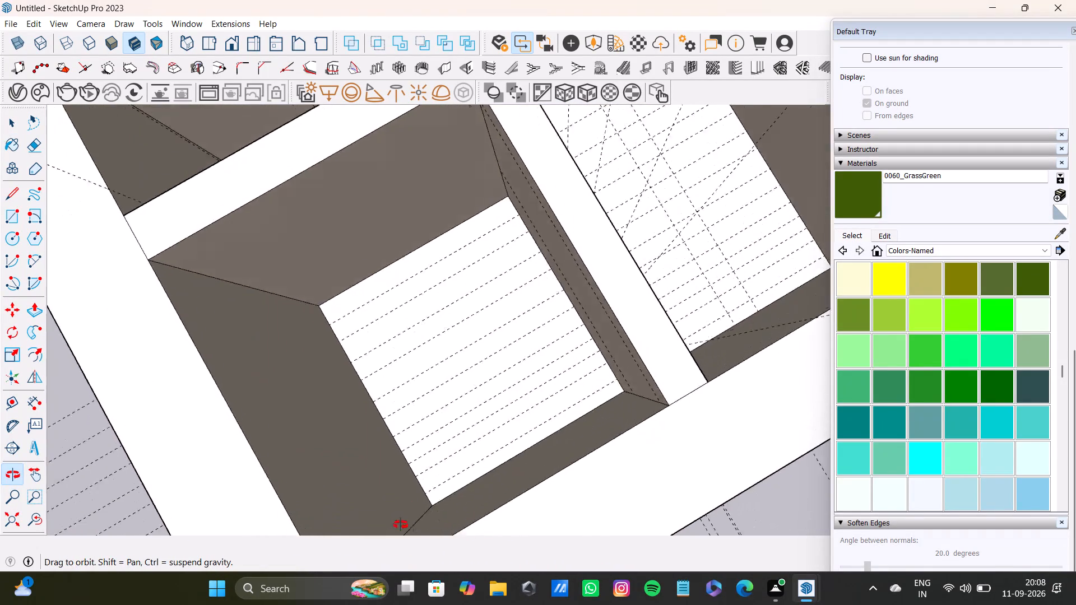
pyautogui.moveTo(401, 525); pyautogui.dragTo(378, 522, button='middle')
pyautogui.press('l')
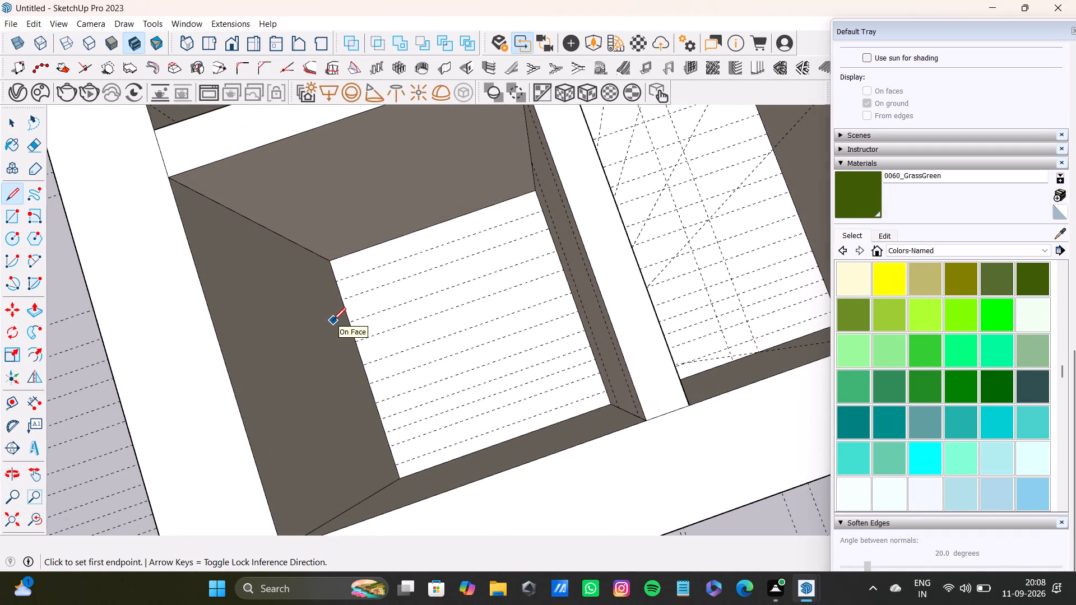
pyautogui.scroll(3, 316, 284)
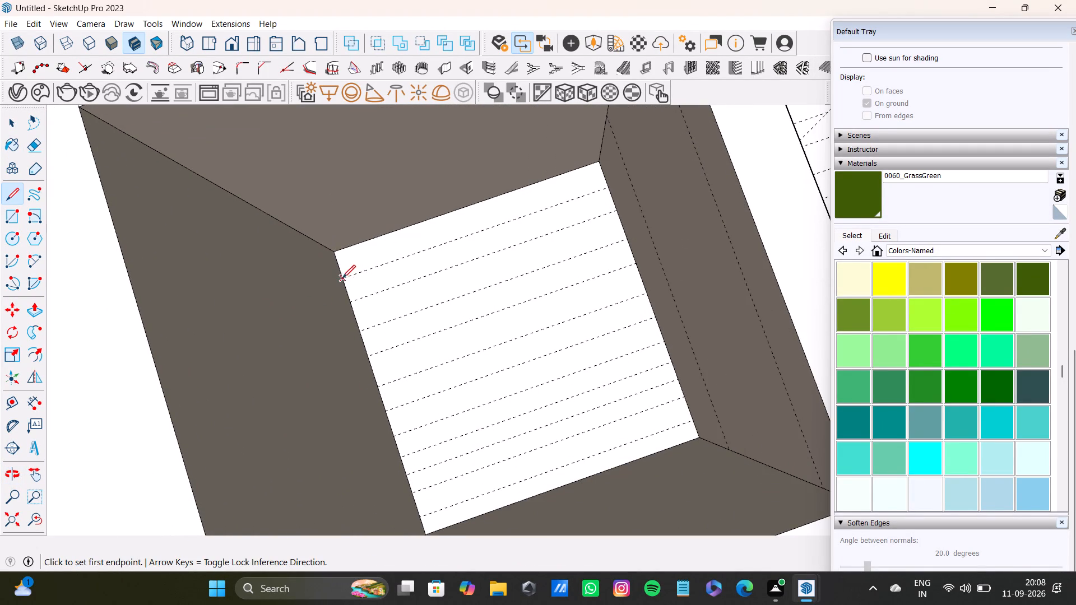
pyautogui.moveTo(342, 278); pyautogui.dragTo(353, 272)
pyautogui.click(613, 186)
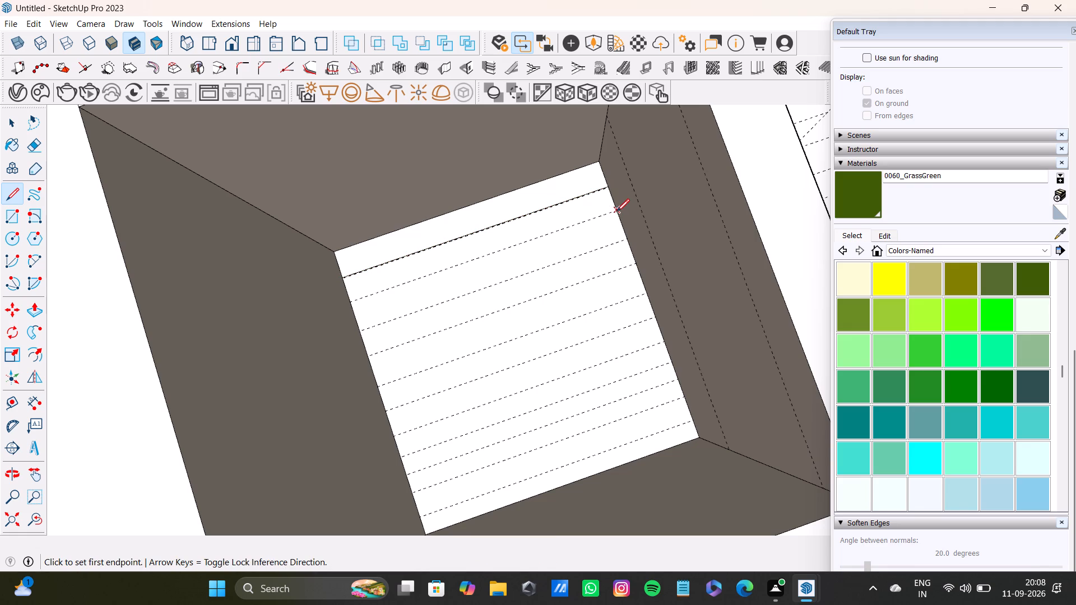
pyautogui.click(616, 212)
pyautogui.click(346, 304)
pyautogui.moveTo(359, 333); pyautogui.dragTo(366, 331)
pyautogui.click(629, 239)
pyautogui.click(634, 268)
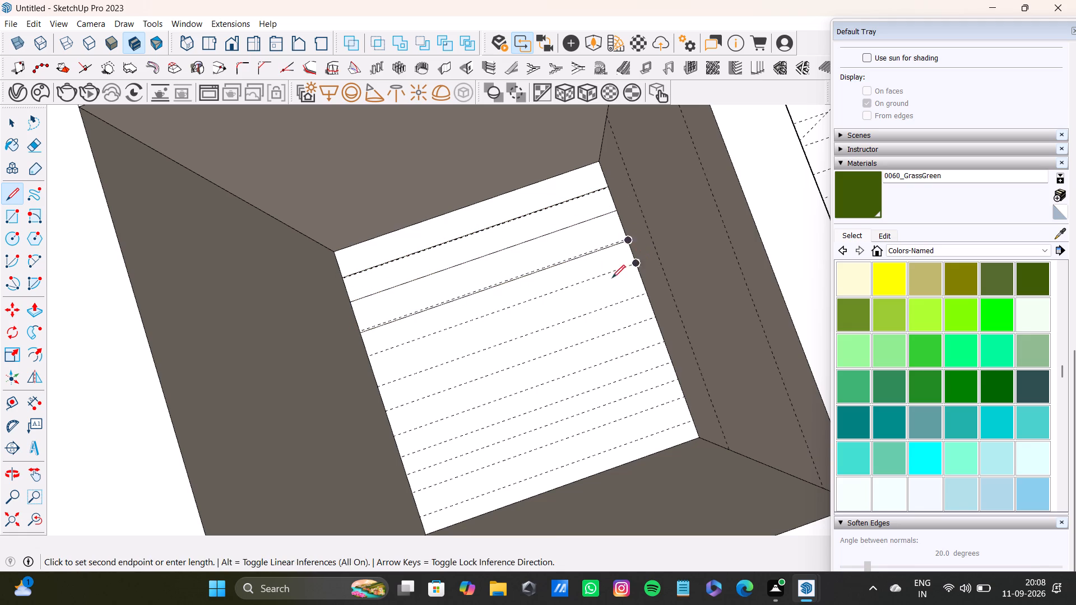
pyautogui.click(368, 357)
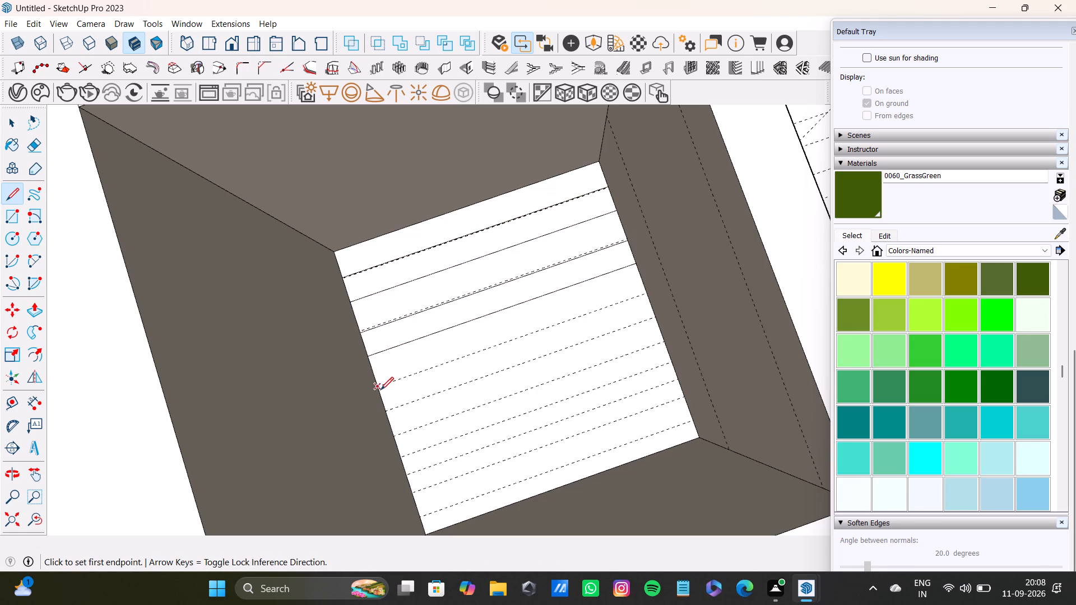
# Draw lines along the fifth to eighth dashed guides across the same room's floor.
pyautogui.click(381, 390)
pyautogui.click(652, 296)
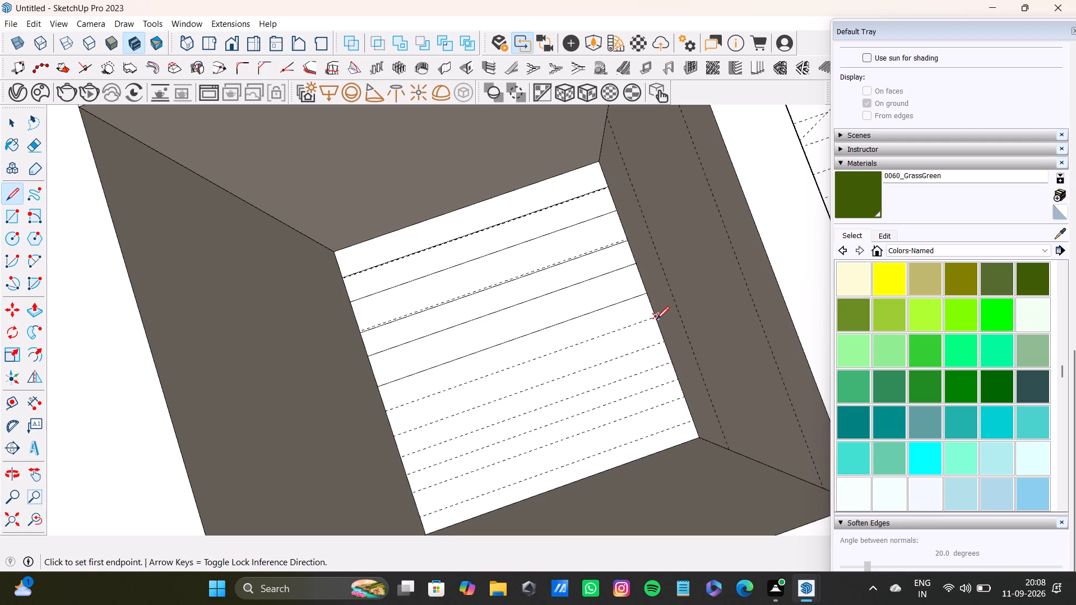
pyautogui.click(656, 319)
pyautogui.click(388, 412)
pyautogui.click(395, 438)
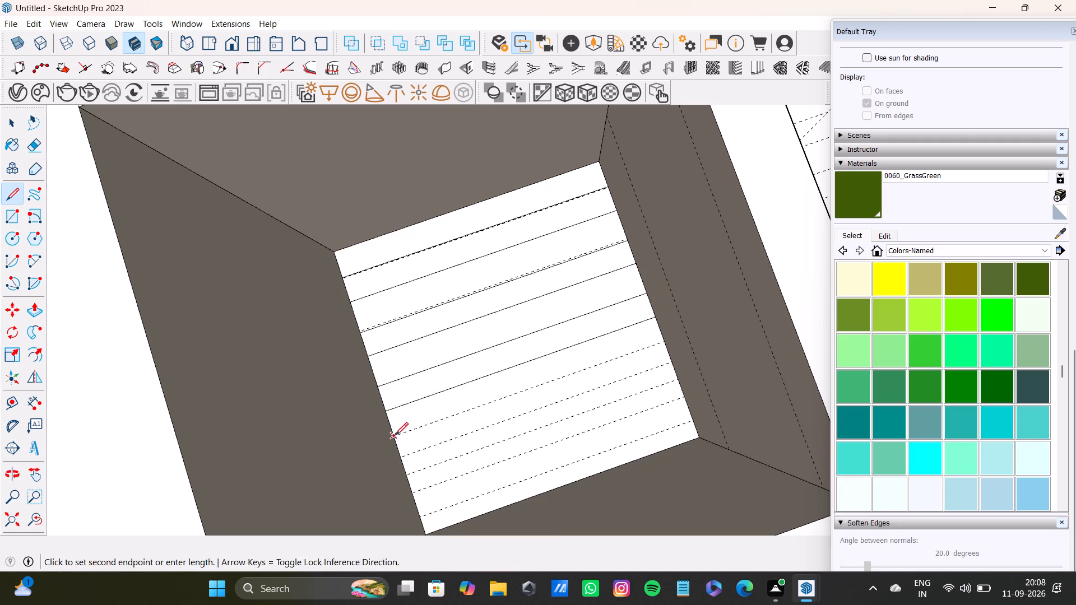
pyautogui.click(665, 337)
pyautogui.click(671, 364)
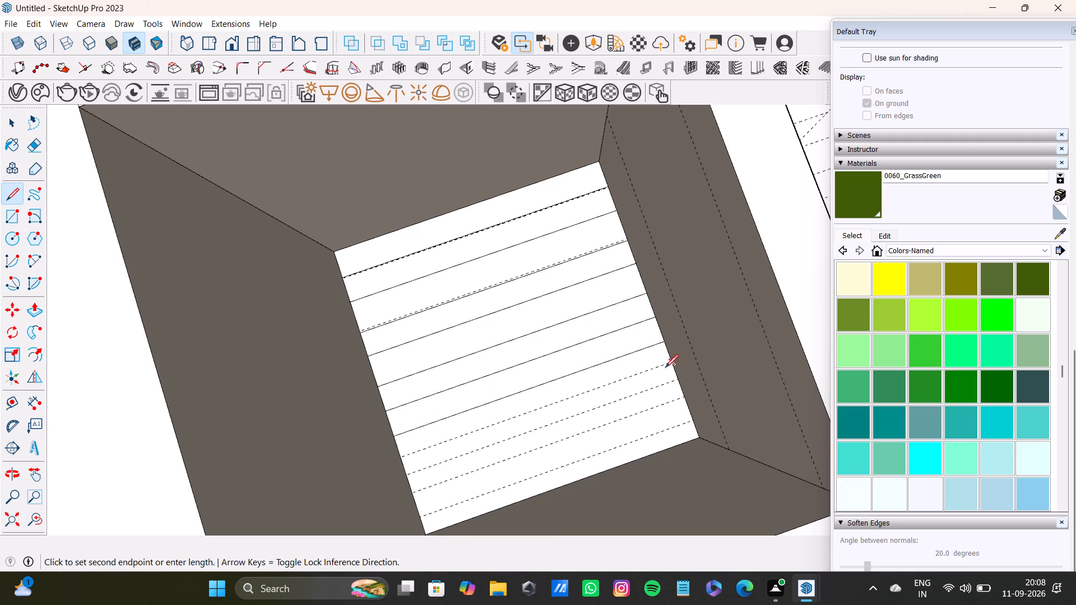
pyautogui.click(410, 460)
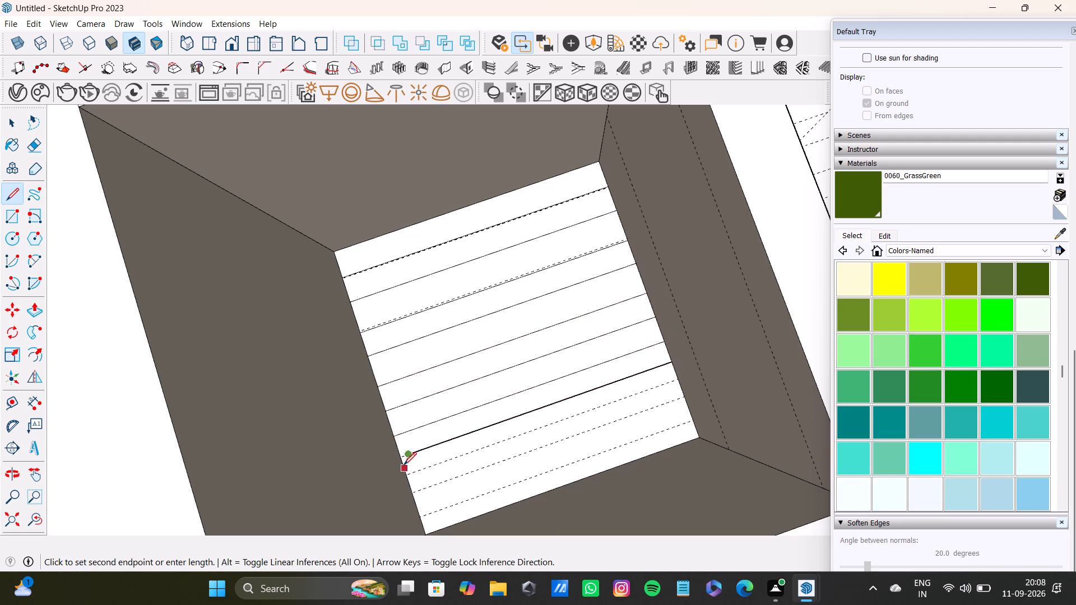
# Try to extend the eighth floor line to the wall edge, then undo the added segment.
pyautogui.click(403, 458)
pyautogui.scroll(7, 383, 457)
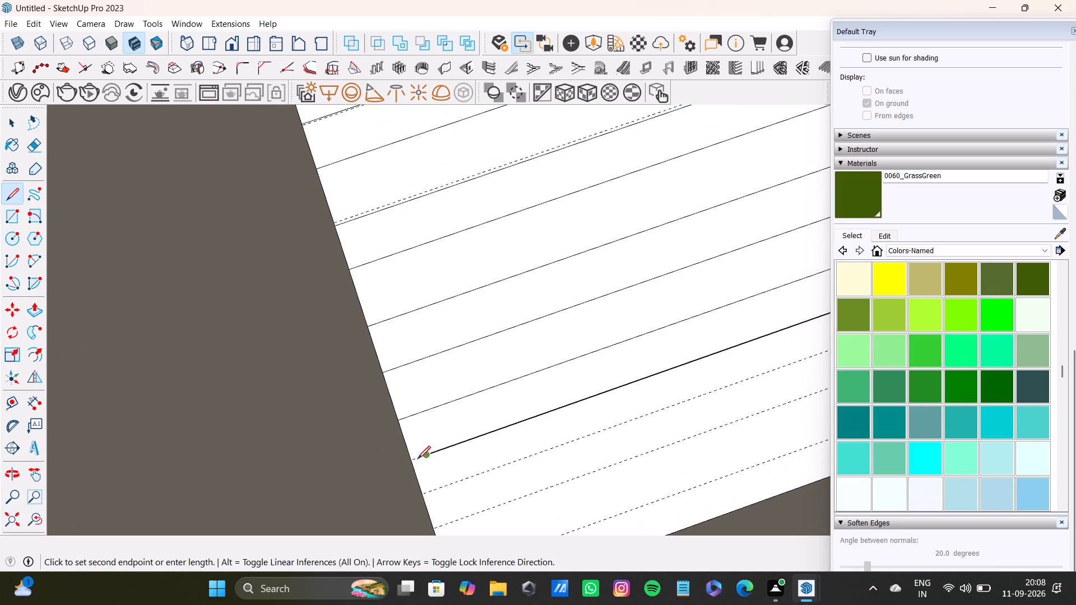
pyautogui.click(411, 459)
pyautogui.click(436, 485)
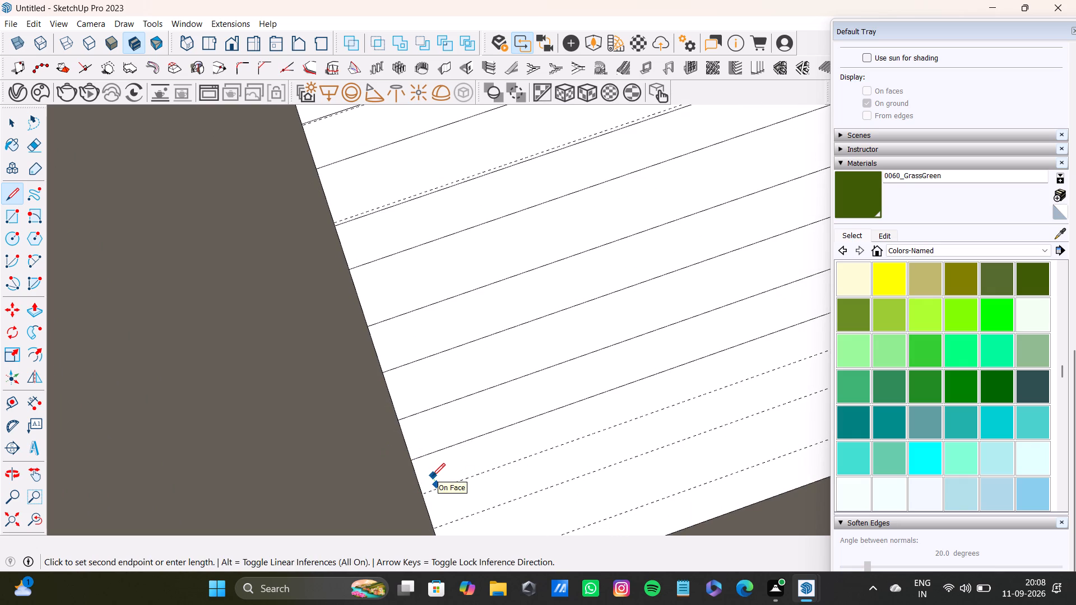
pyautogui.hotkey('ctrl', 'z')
# Draw the last three lines across the floor along the ninth to eleventh dashed guides, from wall to wall.
pyautogui.click(422, 492)
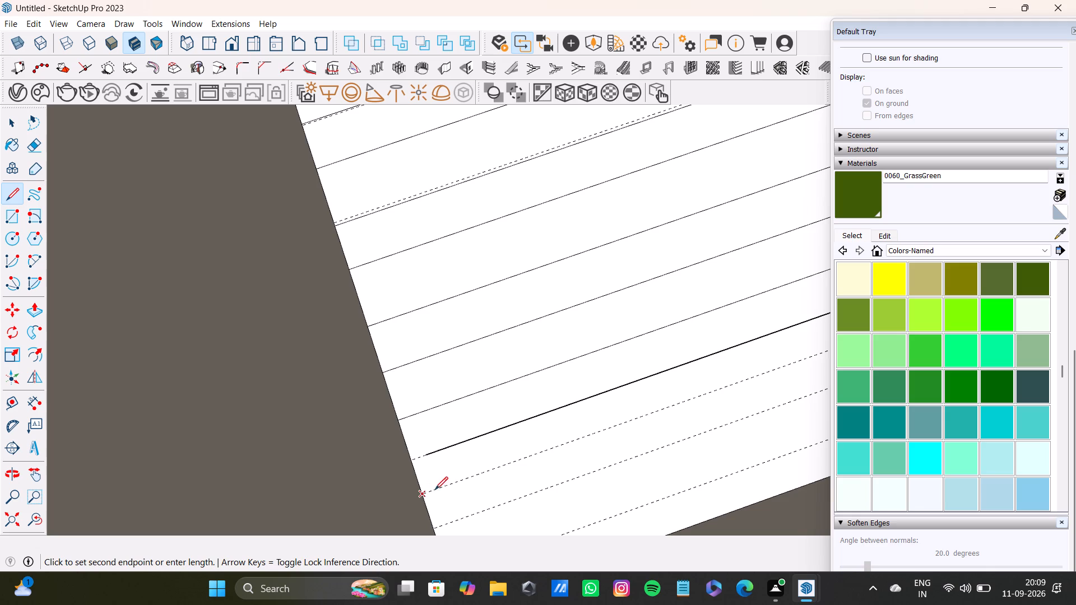
pyautogui.press('l')
pyautogui.click(421, 495)
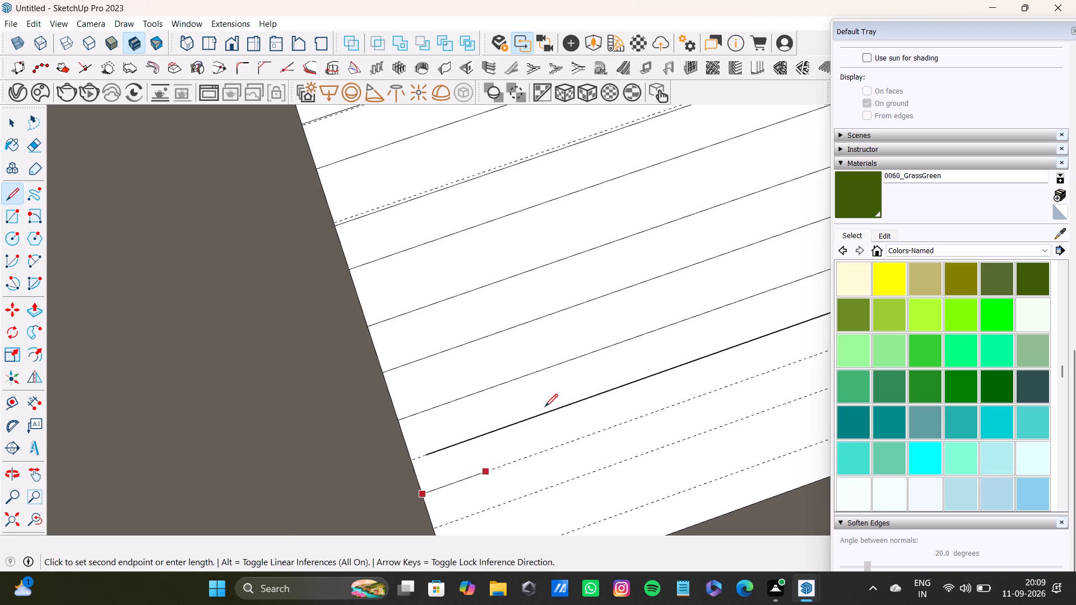
pyautogui.scroll(-5, 545, 407)
pyautogui.keyDown('shift'); pyautogui.moveTo(590, 402); pyautogui.dragTo(435, 453, button='middle'); pyautogui.keyUp('shift')
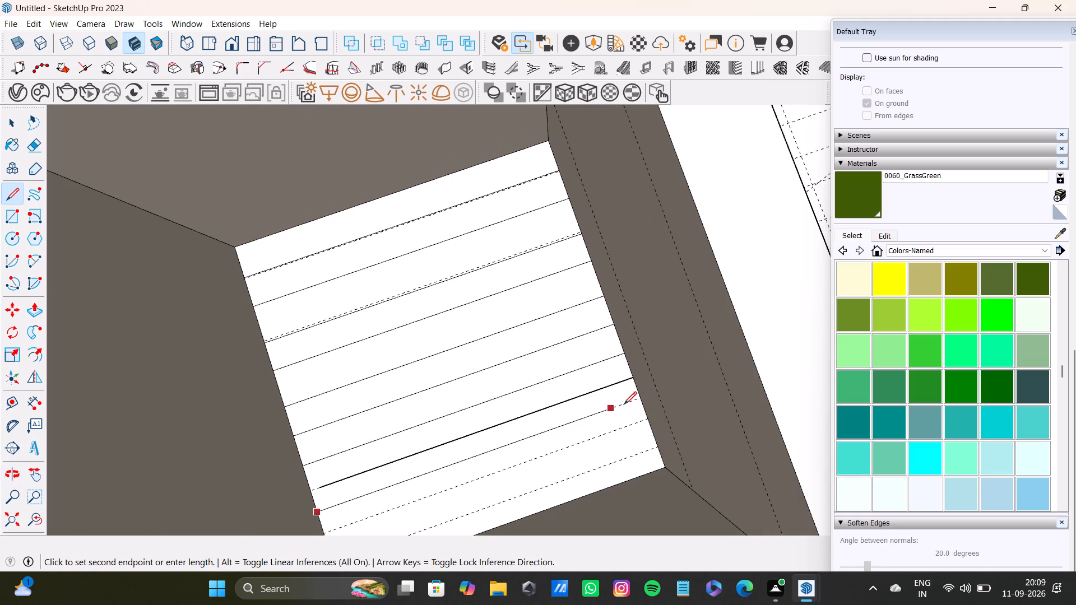
pyautogui.click(639, 401)
pyautogui.click(647, 420)
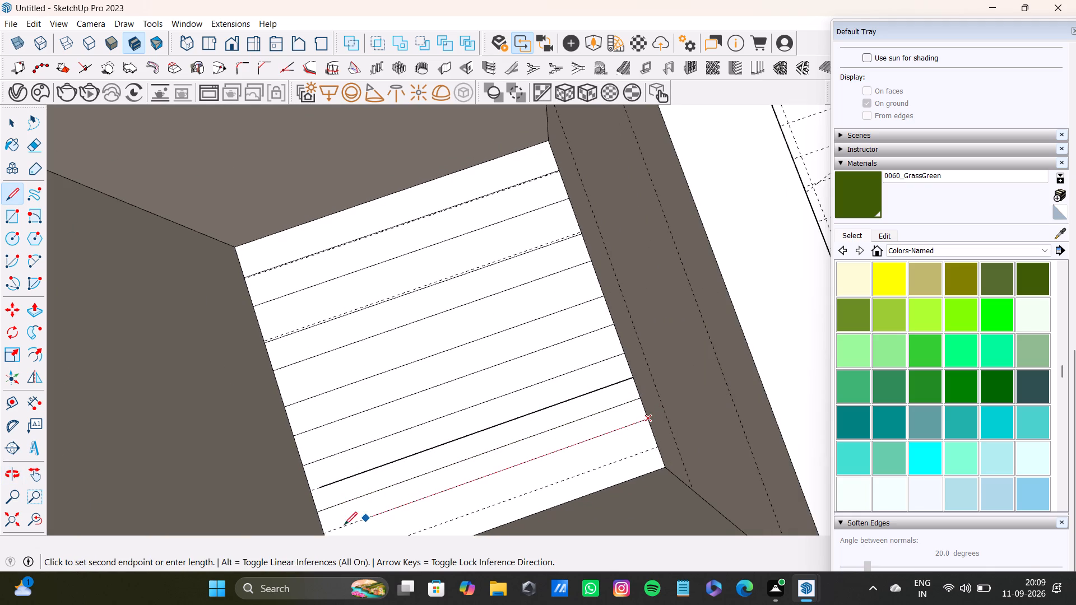
pyautogui.click(326, 533)
pyautogui.keyDown('shift'); pyautogui.moveTo(352, 523); pyautogui.dragTo(376, 435, button='middle'); pyautogui.keyUp('shift')
pyautogui.scroll(2, 366, 456)
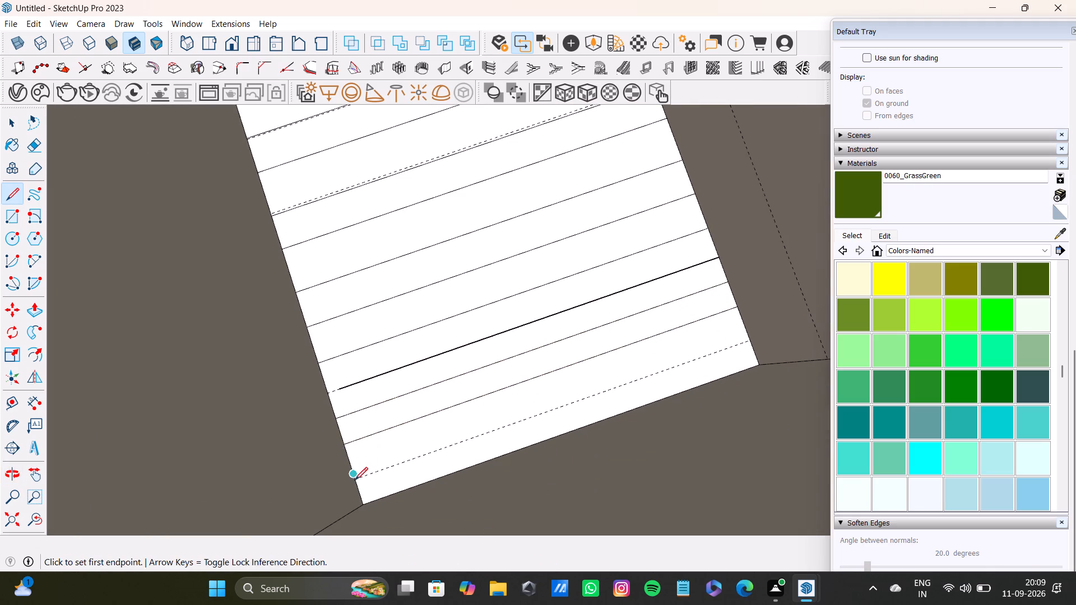
pyautogui.click(354, 481)
pyautogui.click(753, 337)
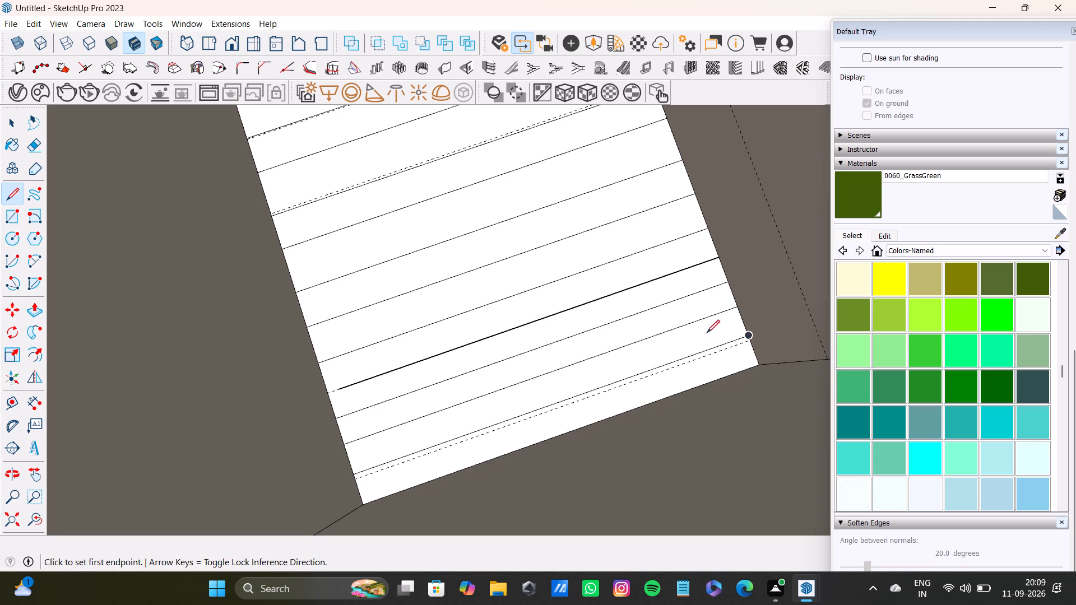
# Paint the joined eighth and ninth floor strips 0056_Yellow and the tenth strip 0070_SpringGreen.
pyautogui.press('space')
pyautogui.click(880, 293)
pyautogui.click(595, 285)
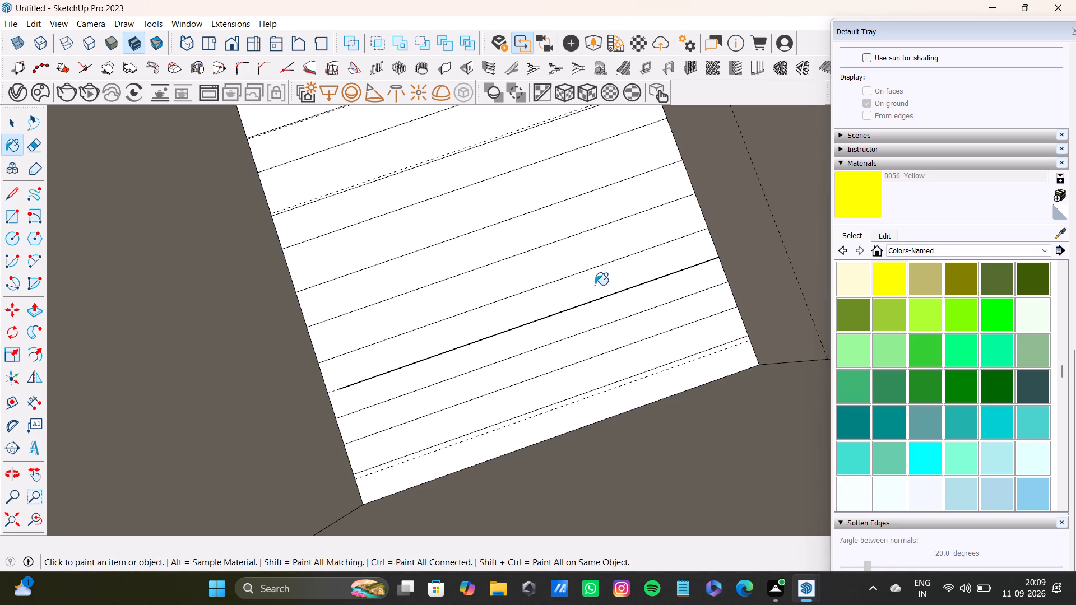
pyautogui.click(965, 361)
pyautogui.click(707, 315)
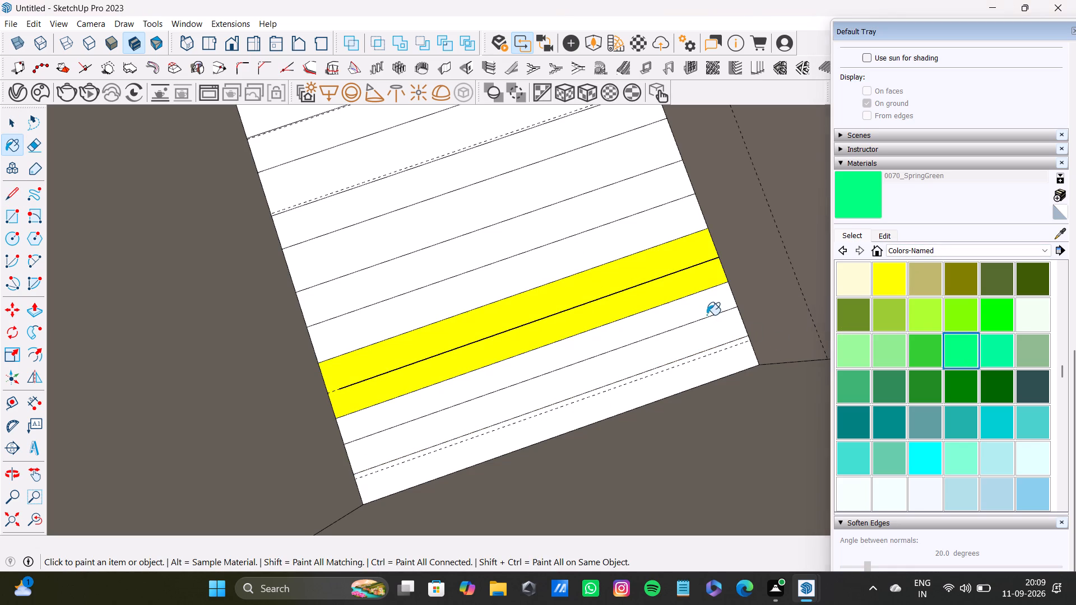
# Paint the eleventh floor strip 0060_GrassGreen and the twelfth strip, beside the outer wall, khaki.
pyautogui.click(1021, 277)
pyautogui.click(718, 335)
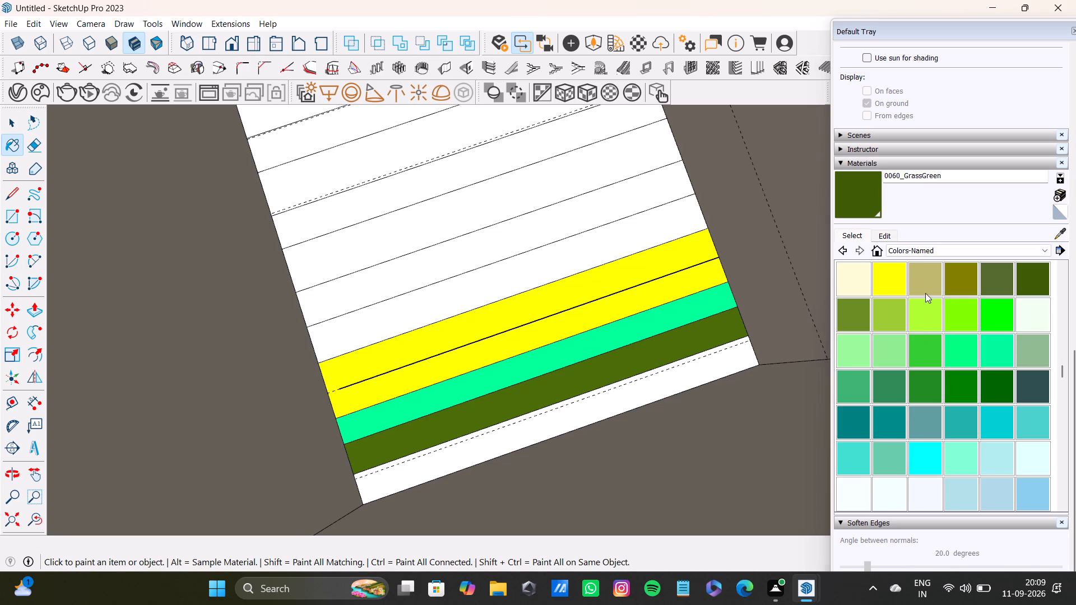
pyautogui.click(925, 293)
pyautogui.click(729, 353)
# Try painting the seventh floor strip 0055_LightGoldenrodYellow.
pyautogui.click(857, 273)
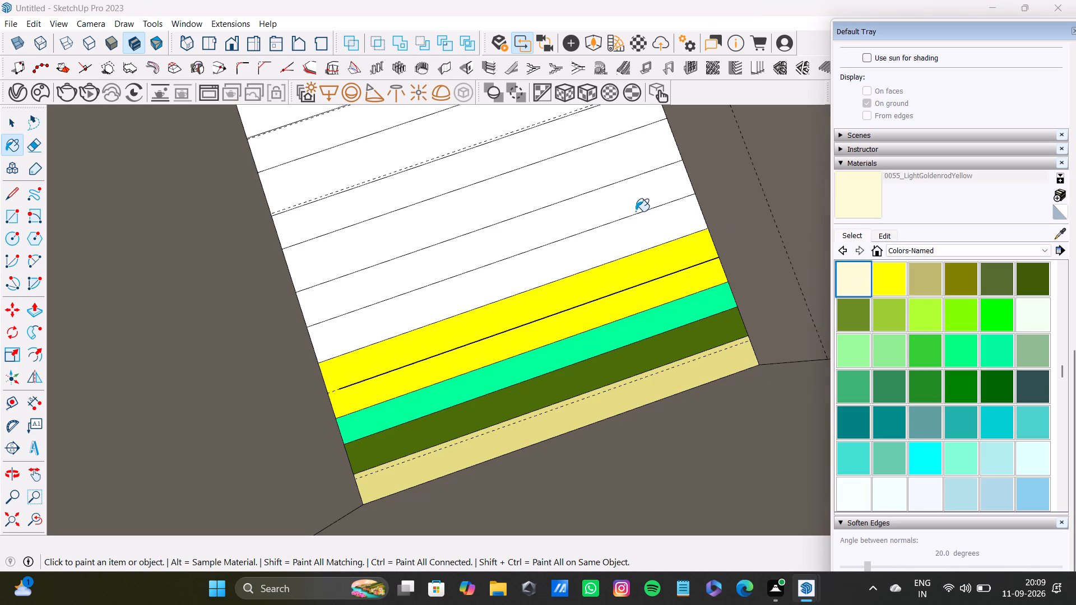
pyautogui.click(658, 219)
# Paint the seventh floor strip 0039_DarkOrange and the sixth strip 0033_NavajoWhite.
pyautogui.scroll(3, 846, 323)
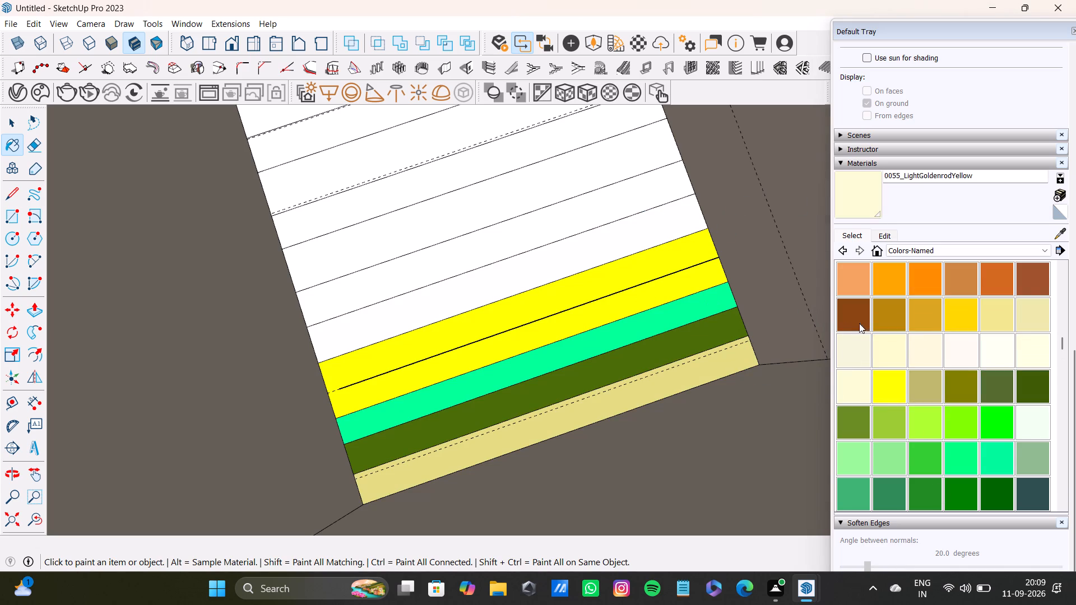
pyautogui.click(923, 277)
pyautogui.click(661, 222)
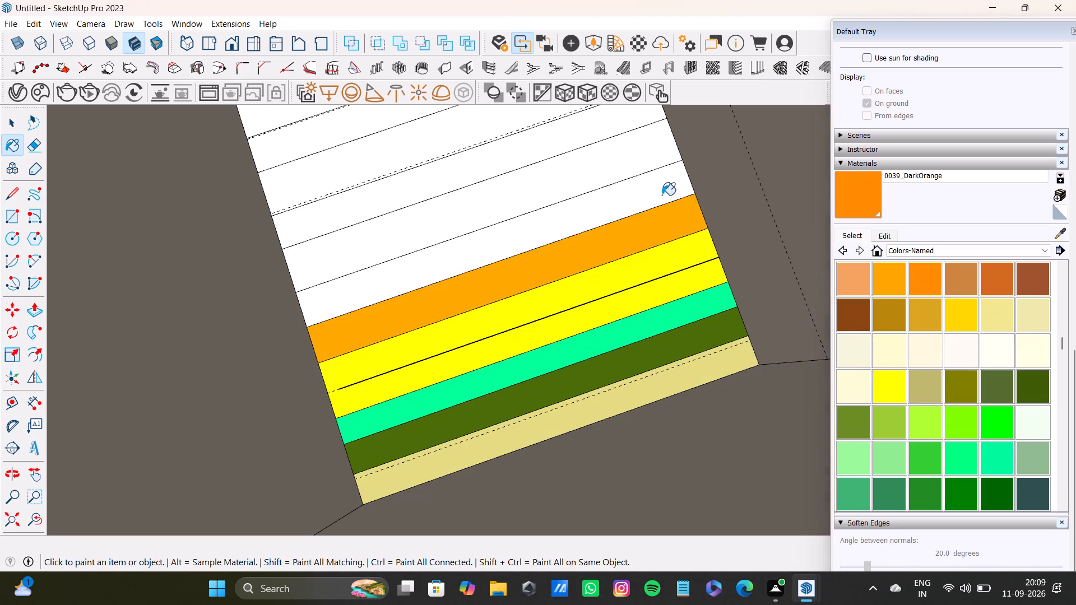
pyautogui.scroll(2, 915, 335)
pyautogui.click(913, 318)
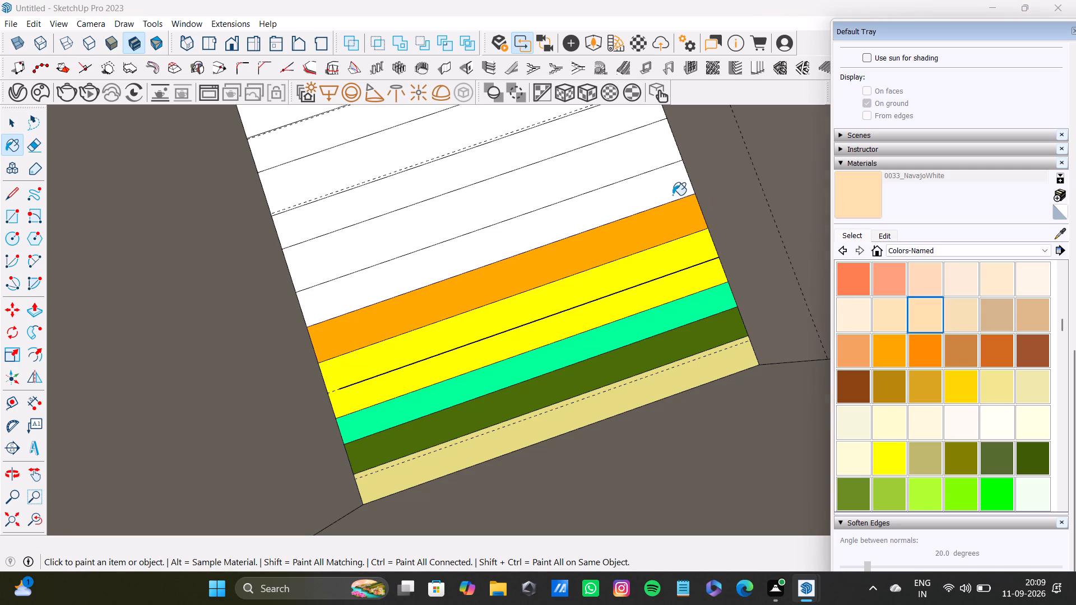
pyautogui.click(672, 195)
# Paint the fifth floor strip 0015_Salmon.
pyautogui.scroll(4, 930, 328)
pyautogui.click(927, 351)
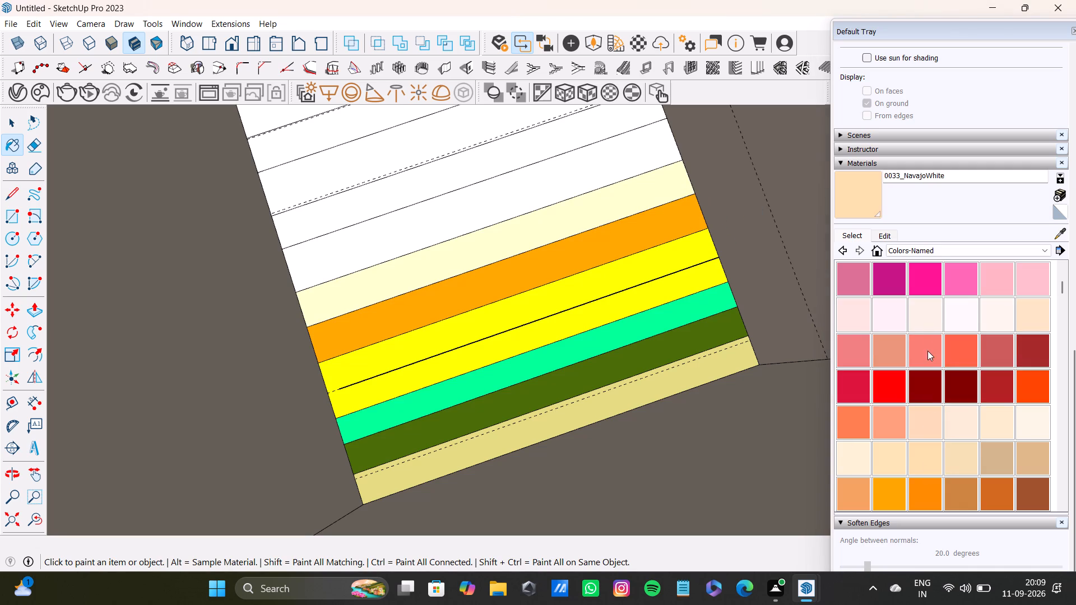
pyautogui.click(609, 173)
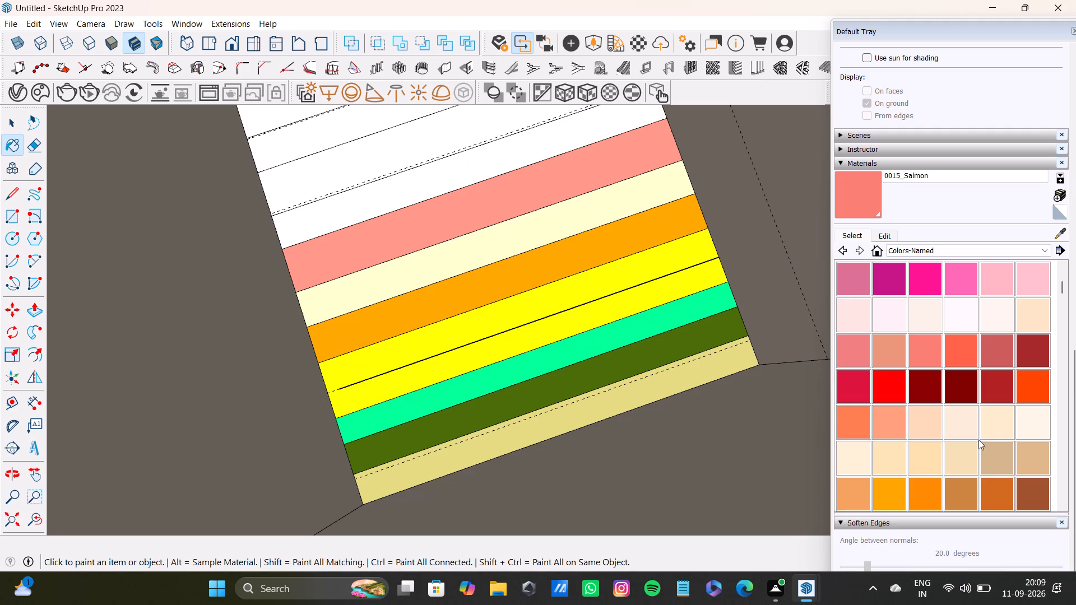
# Paint the fourth and third floor strips 0046_Gold.
pyautogui.scroll(-3, 978, 456)
pyautogui.click(963, 411)
pyautogui.click(498, 157)
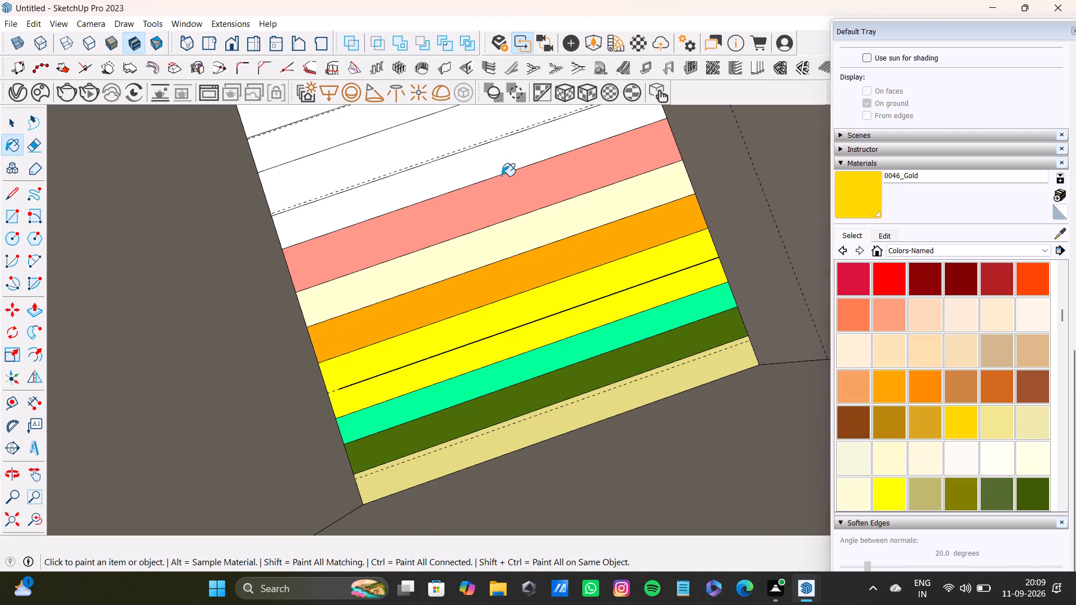
pyautogui.scroll(-2, 502, 176)
pyautogui.keyDown('shift'); pyautogui.moveTo(505, 175); pyautogui.dragTo(532, 390, button='middle'); pyautogui.keyUp('shift')
pyautogui.click(540, 336)
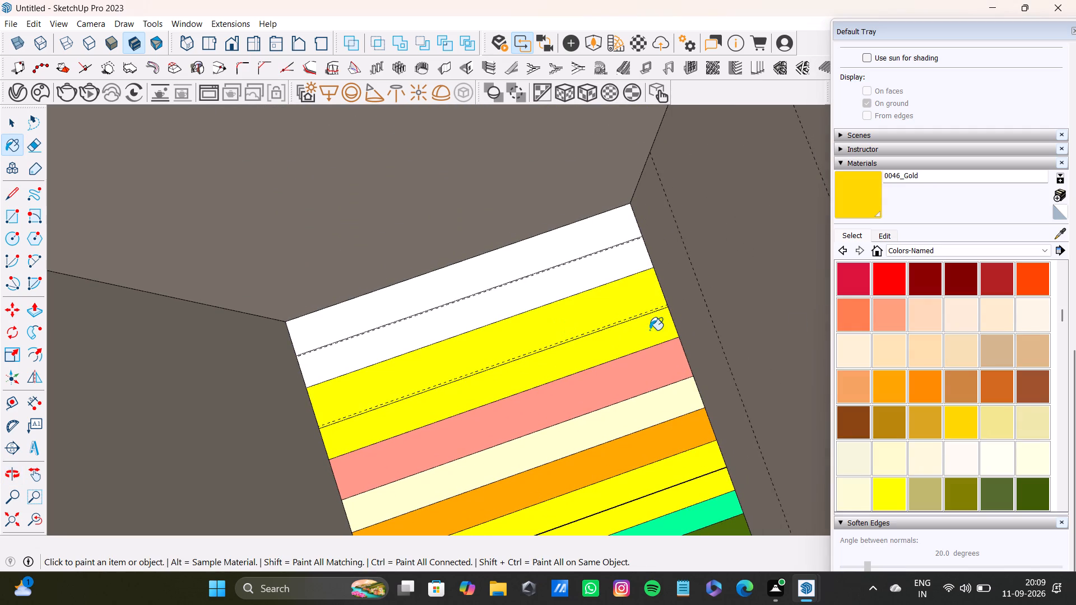
# Paint the second and first floor strips, nearest the inner partition wall, 0082_LightSeaGreen.
pyautogui.scroll(-8, 970, 482)
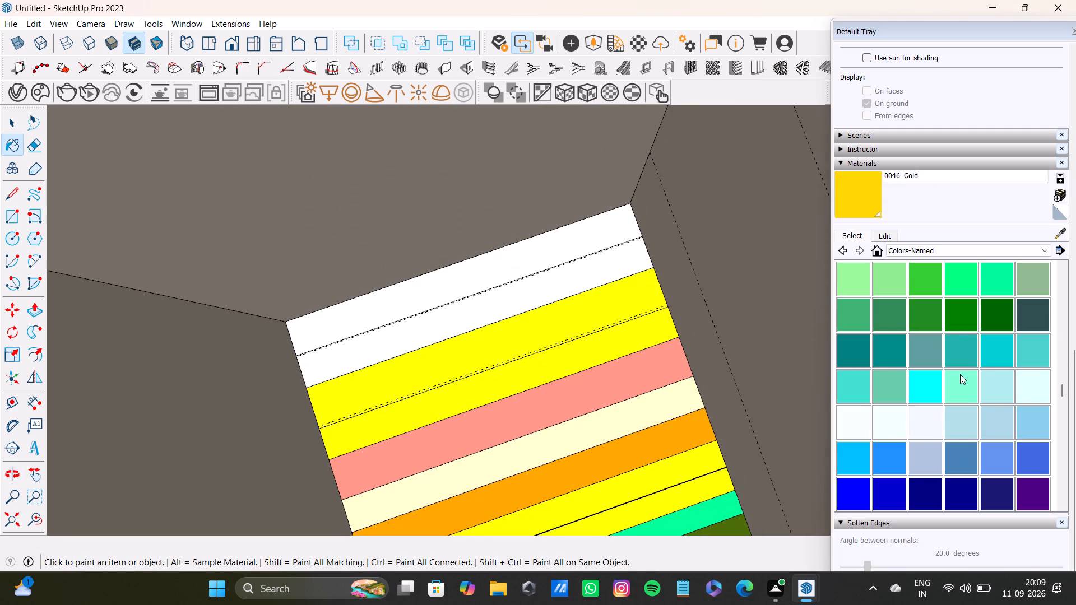
pyautogui.click(960, 358)
pyautogui.click(586, 276)
pyautogui.click(585, 240)
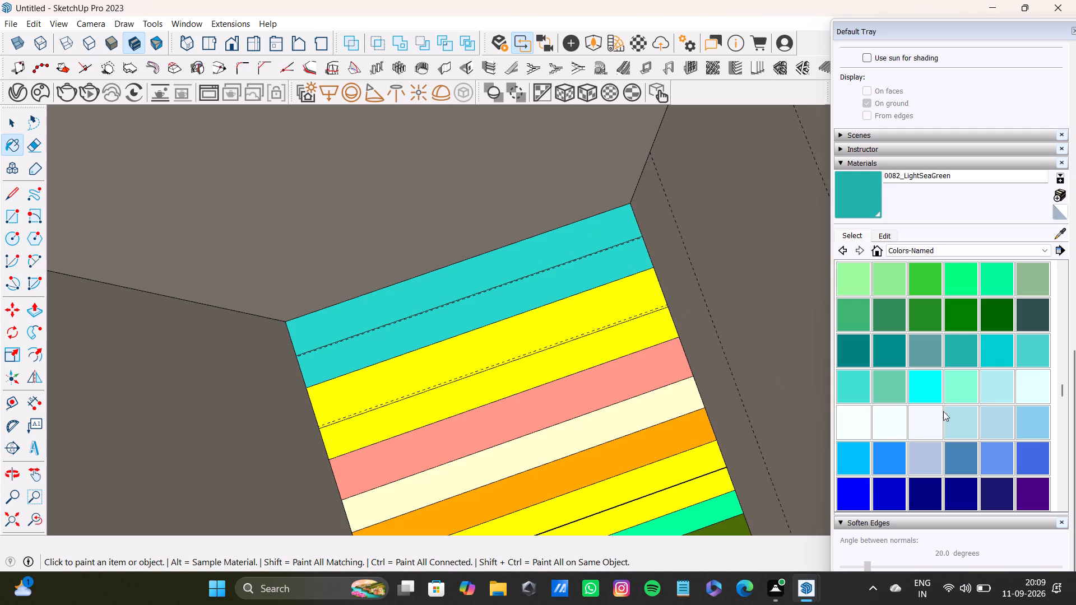
# Paint the orange seventh floor strip and the adjoining, not fully divided yellow strip 0087_Cyan.
pyautogui.click(927, 381)
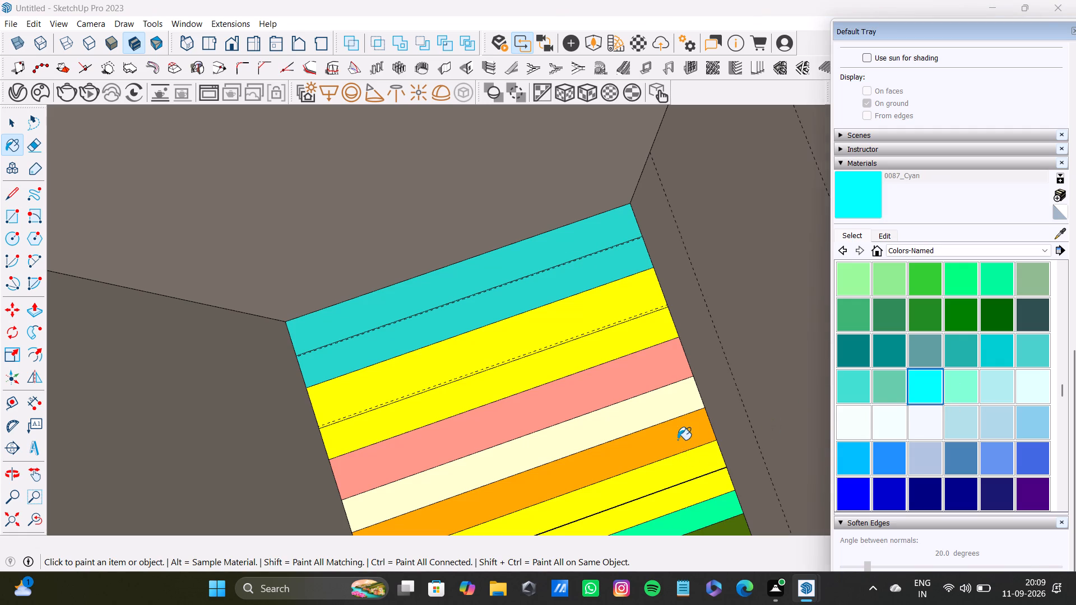
pyautogui.click(678, 440)
pyautogui.click(699, 467)
# Paint the dark olive floor strip, next to the khaki end strip, 0106_DarkBlue.
pyautogui.moveTo(729, 477); pyautogui.dragTo(686, 332, button='middle')
pyautogui.click(972, 489)
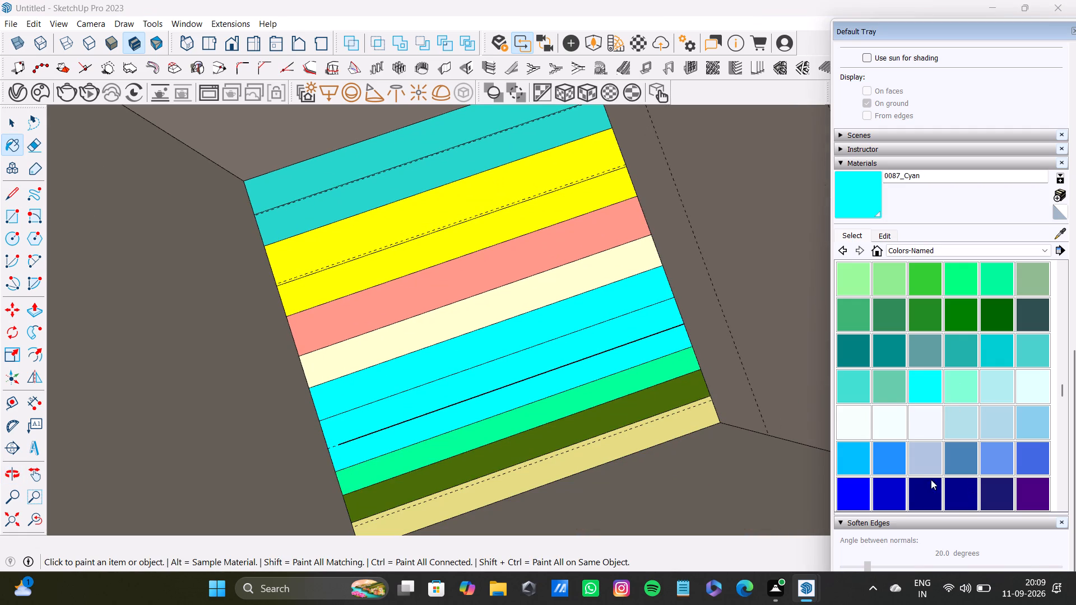
pyautogui.click(674, 407)
# Paint the khaki end strip and the not fully divided cyan strip 0124_Purple.
pyautogui.scroll(-4, 946, 445)
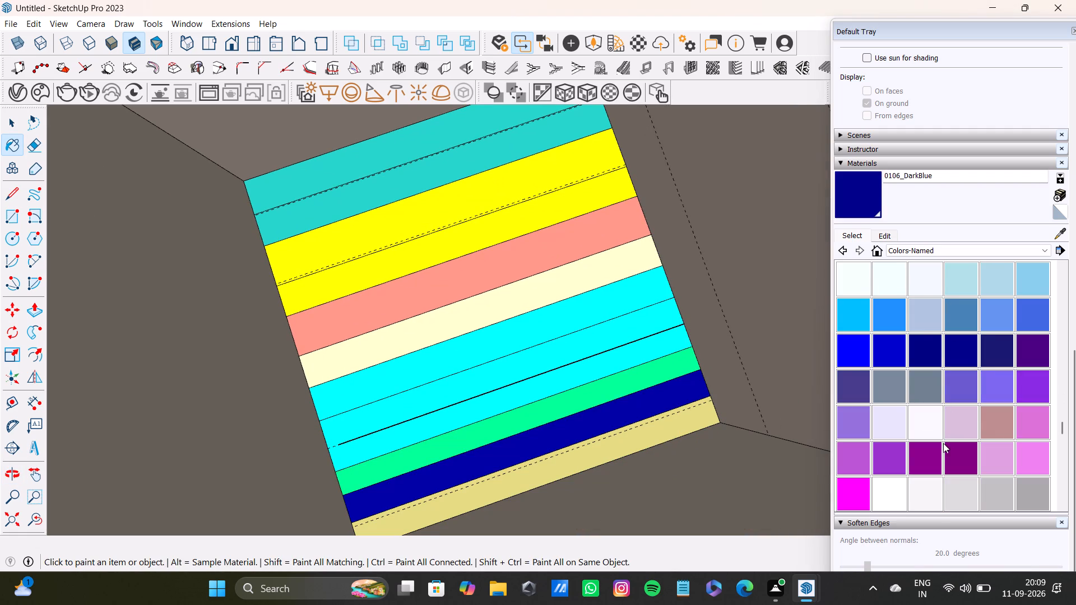
pyautogui.click(964, 457)
pyautogui.click(681, 432)
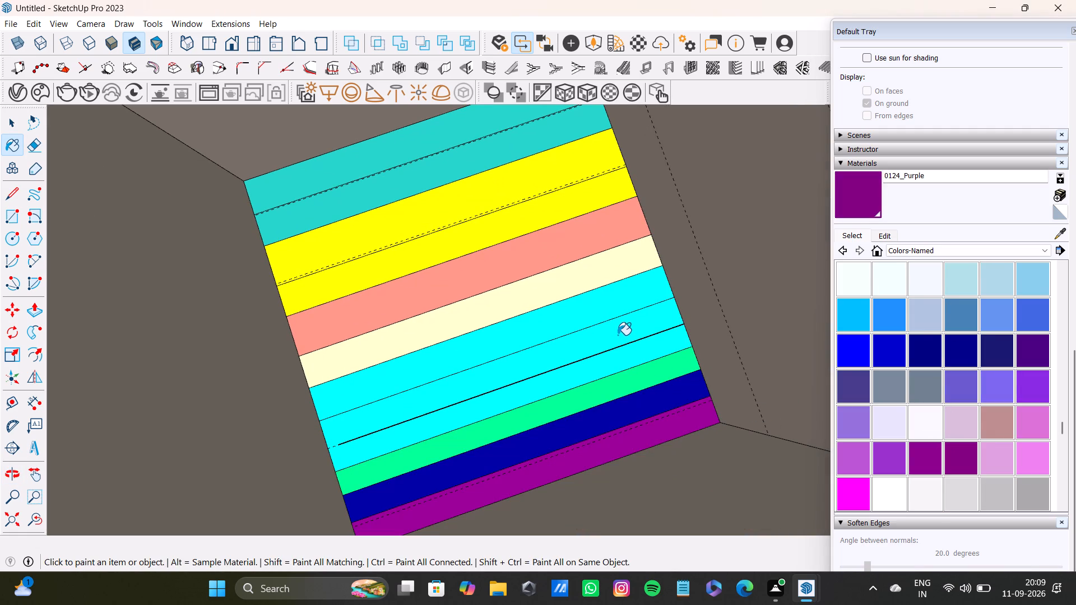
pyautogui.click(618, 335)
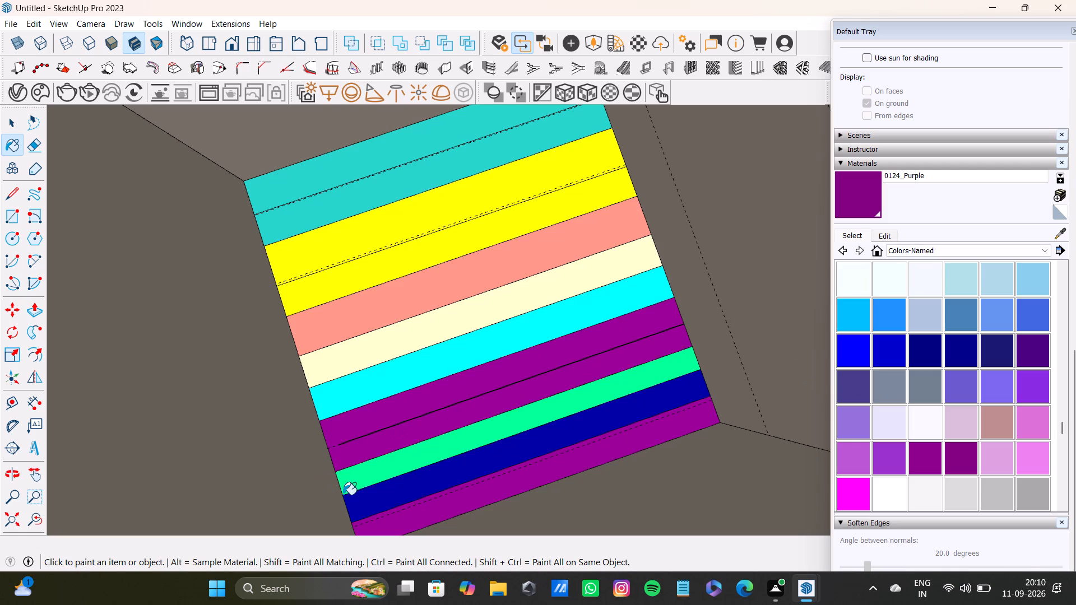
# Draw a short line from the end of the unfinished dividing edge to the floor's side edge, splitting the wide purple strip in two.
pyautogui.press('l')
pyautogui.scroll(14, 224, 498)
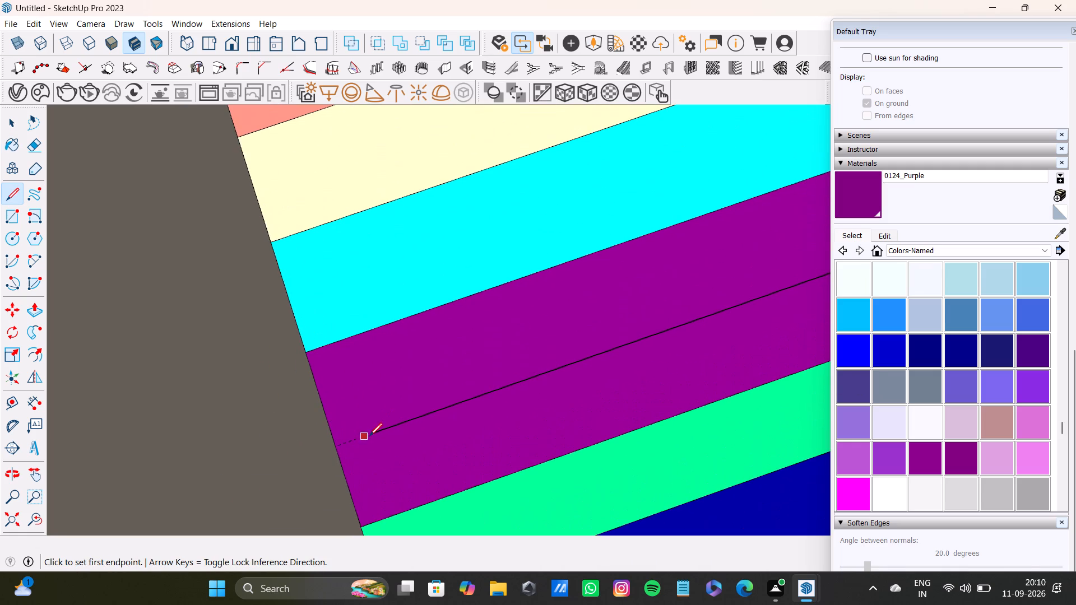
pyautogui.click(371, 433)
pyautogui.click(324, 448)
pyautogui.scroll(-7, 420, 439)
pyautogui.press('space')
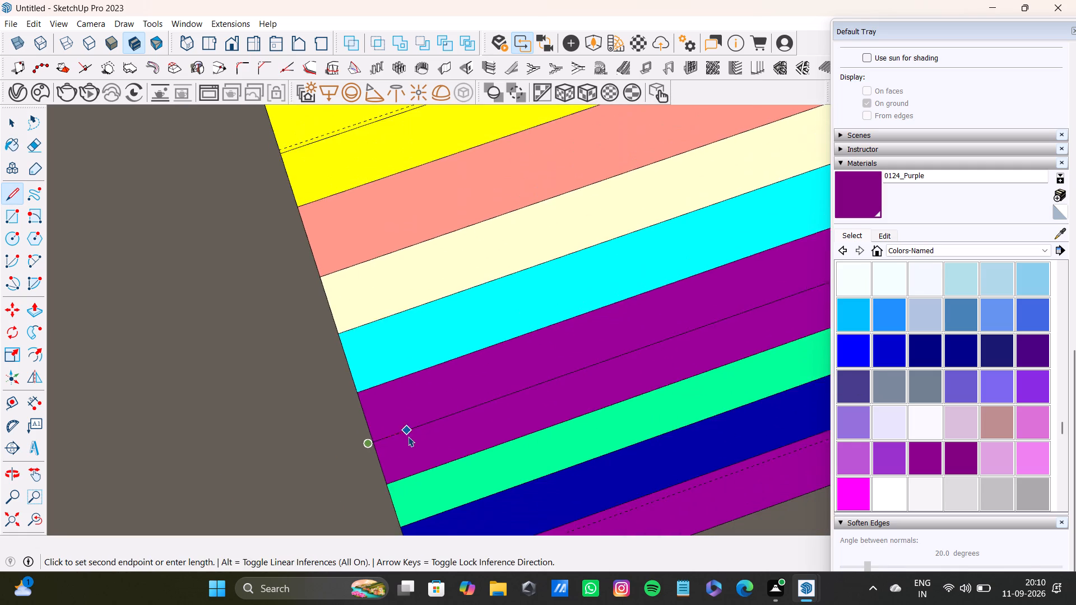
# Paint the split-off purple strip beside the green one, and the salmon fifth strip, 0119_RosyBrown.
pyautogui.scroll(-5, 405, 436)
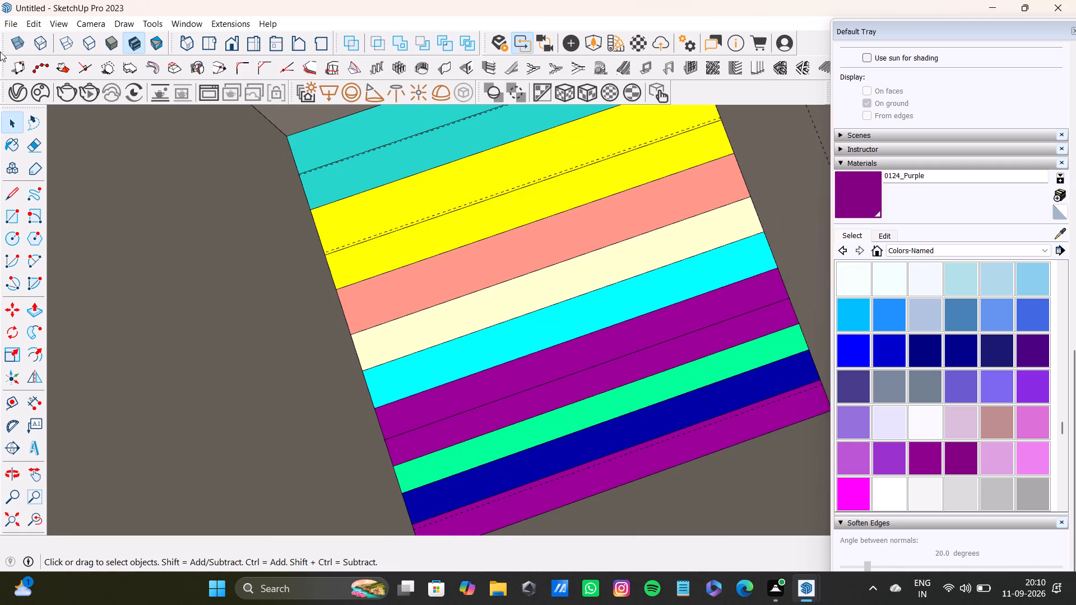
pyautogui.click(1005, 428)
pyautogui.click(643, 362)
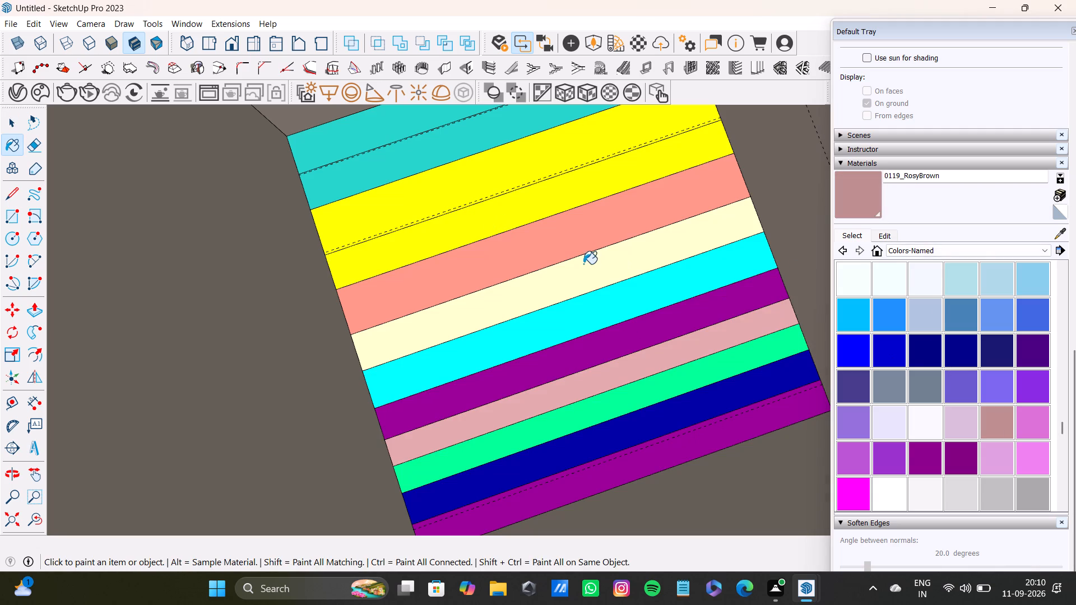
pyautogui.click(587, 244)
# Repaint the fifth floor strip, between the yellow and cream strips, 0136_Charcoal.
pyautogui.scroll(-5, 884, 309)
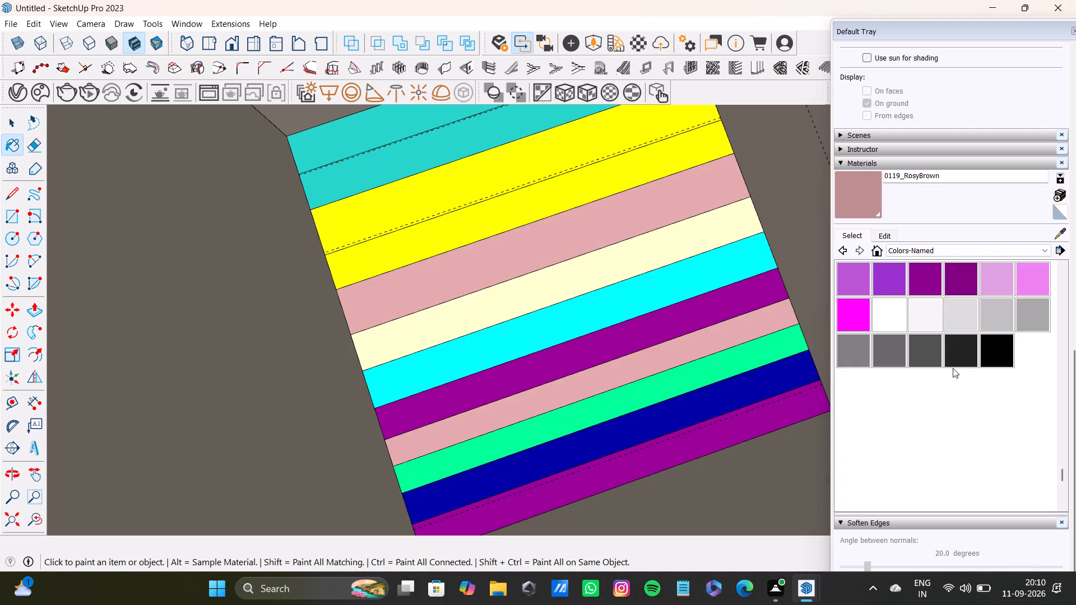
pyautogui.click(962, 351)
pyautogui.click(590, 229)
pyautogui.scroll(-8, 754, 284)
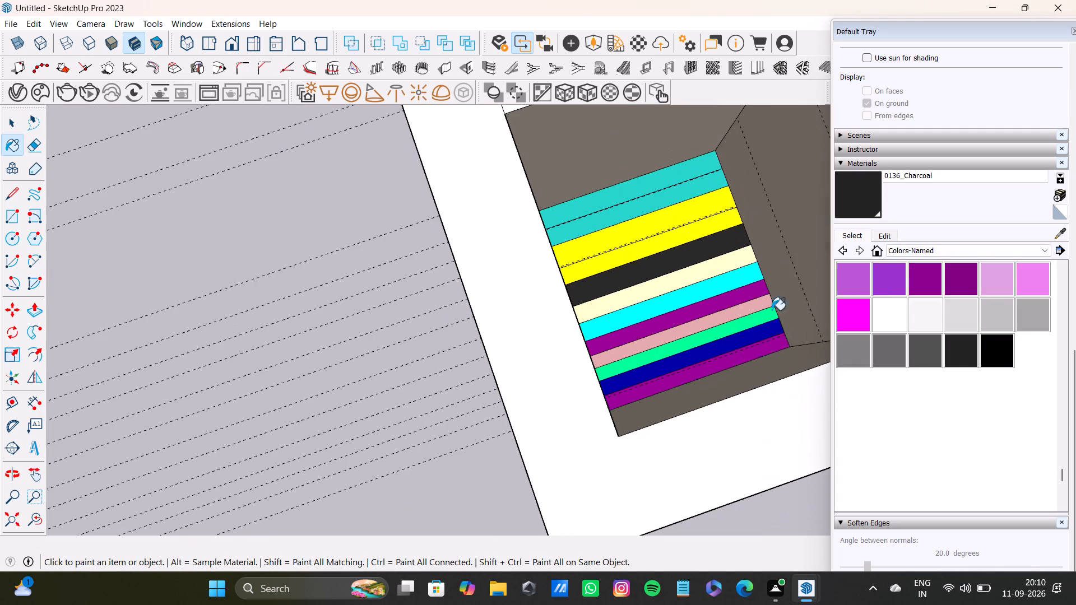
pyautogui.scroll(7, 839, 325)
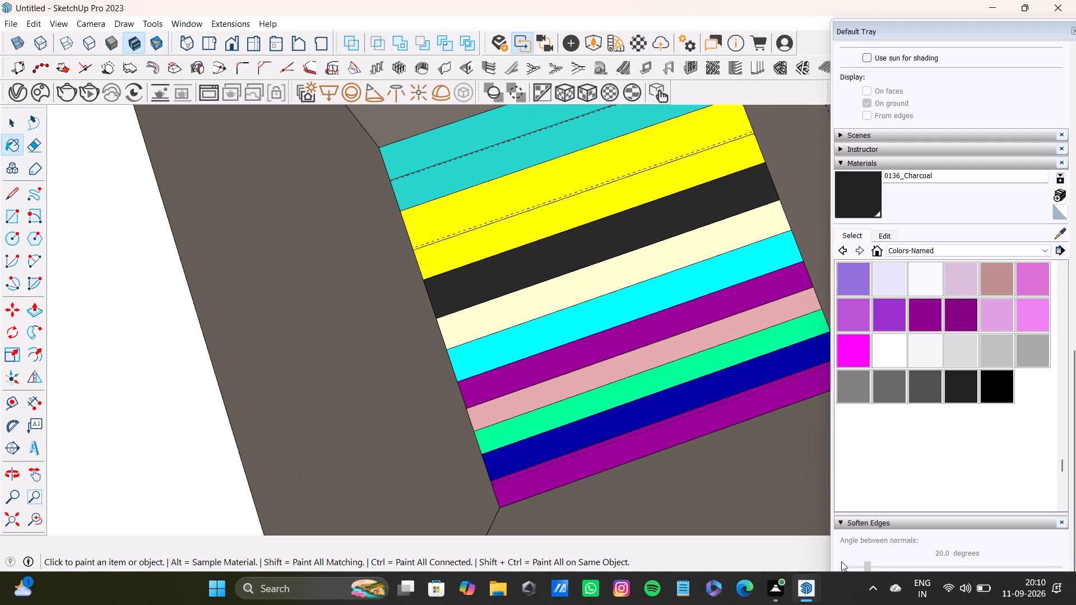
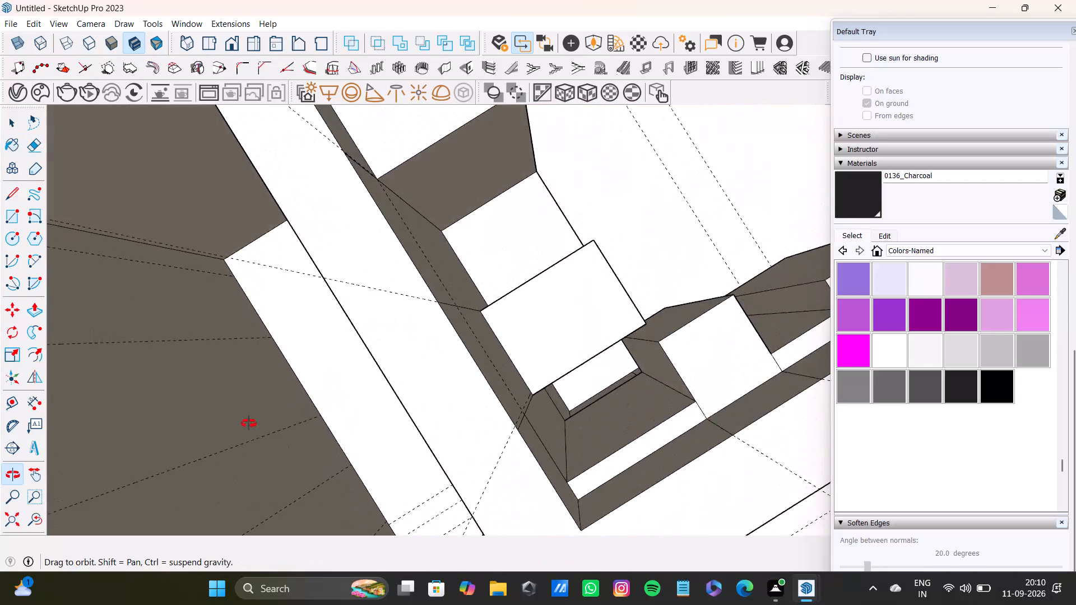
# Outline a narrow band across the unpainted floor between the two painted rooms, with lines along the two lengthwise guides and the last crosswise guide.
pyautogui.scroll(-5, 270, 392)
pyautogui.scroll(1, 270, 392)
pyautogui.scroll(-3, 270, 391)
pyautogui.moveTo(272, 395); pyautogui.dragTo(326, 227, button='middle')
pyautogui.scroll(3, 409, 313)
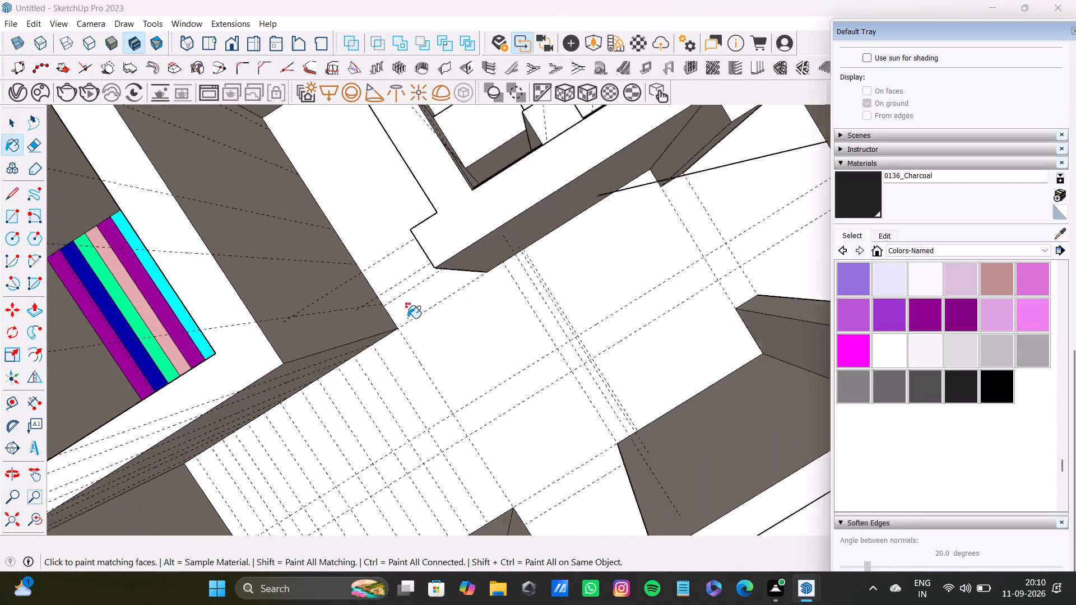
pyautogui.keyDown('shift'); pyautogui.moveTo(389, 364); pyautogui.dragTo(483, 222, button='middle'); pyautogui.keyUp('shift')
pyautogui.scroll(3, 496, 253)
pyautogui.keyDown('shift'); pyautogui.moveTo(472, 328); pyautogui.dragTo(561, 216, button='middle'); pyautogui.keyUp('shift')
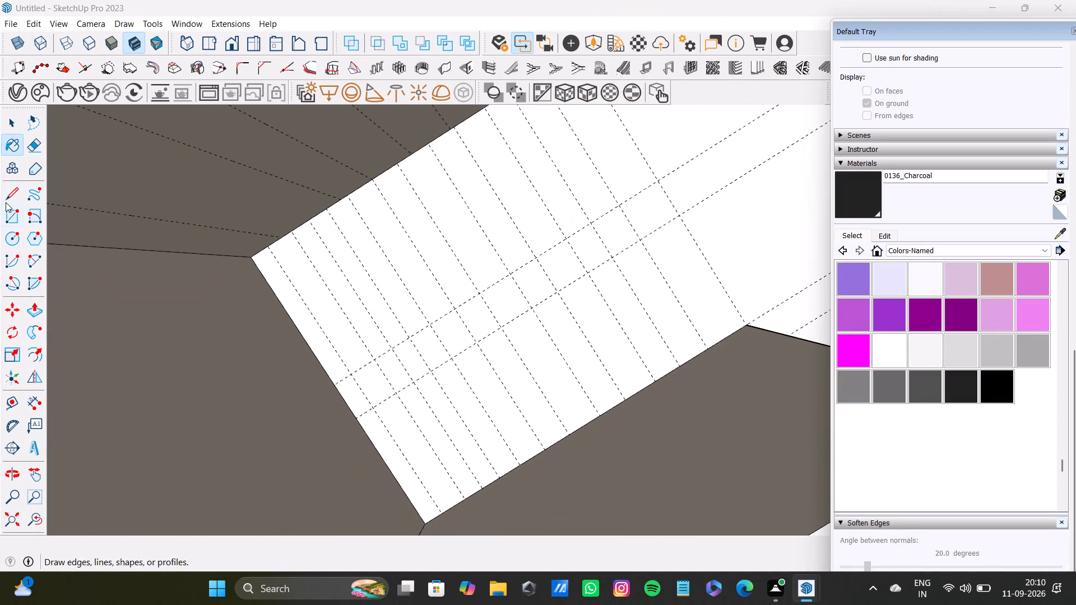
pyautogui.click(13, 192)
pyautogui.click(339, 384)
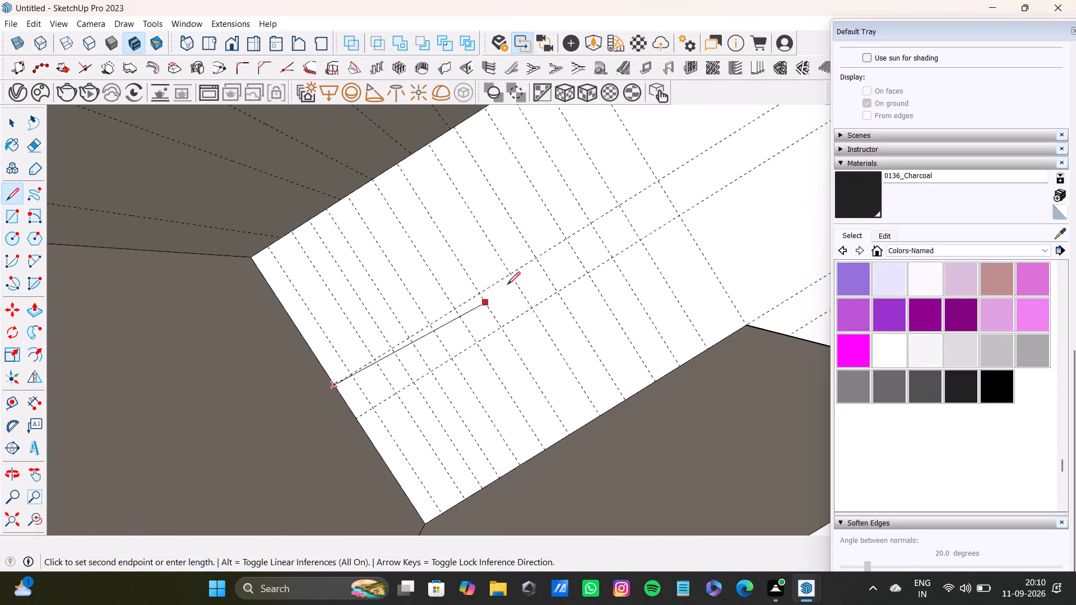
pyautogui.click(657, 178)
pyautogui.click(683, 215)
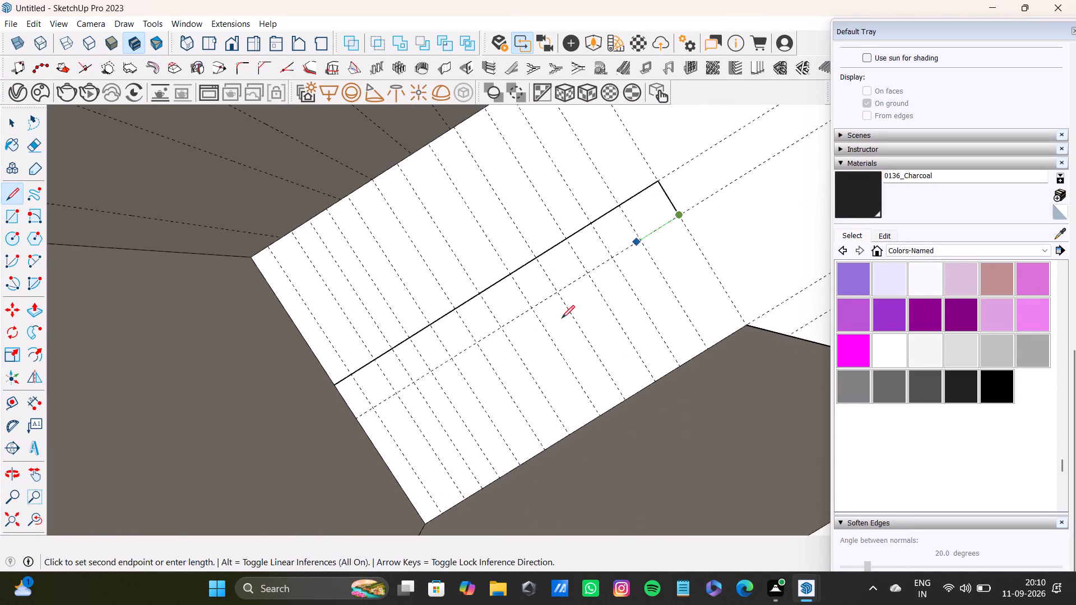
pyautogui.click(353, 418)
pyautogui.press('space')
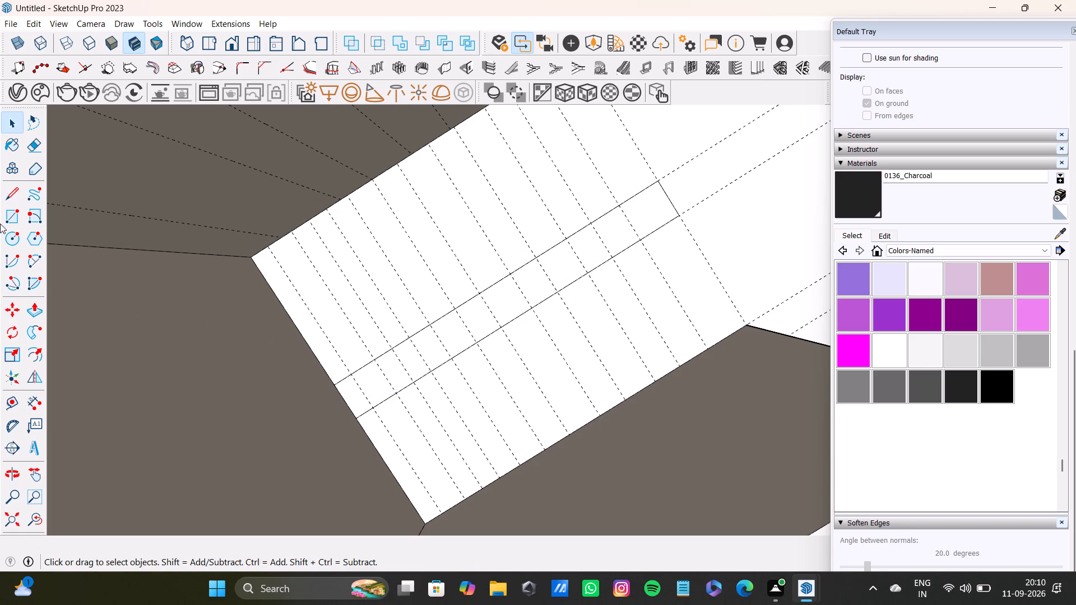
# Draw four adjoining rectangles between the crosswise guides, from the floor's upper edge to the band, forming the second to fifth strips.
pyautogui.click(13, 212)
pyautogui.scroll(8, 356, 271)
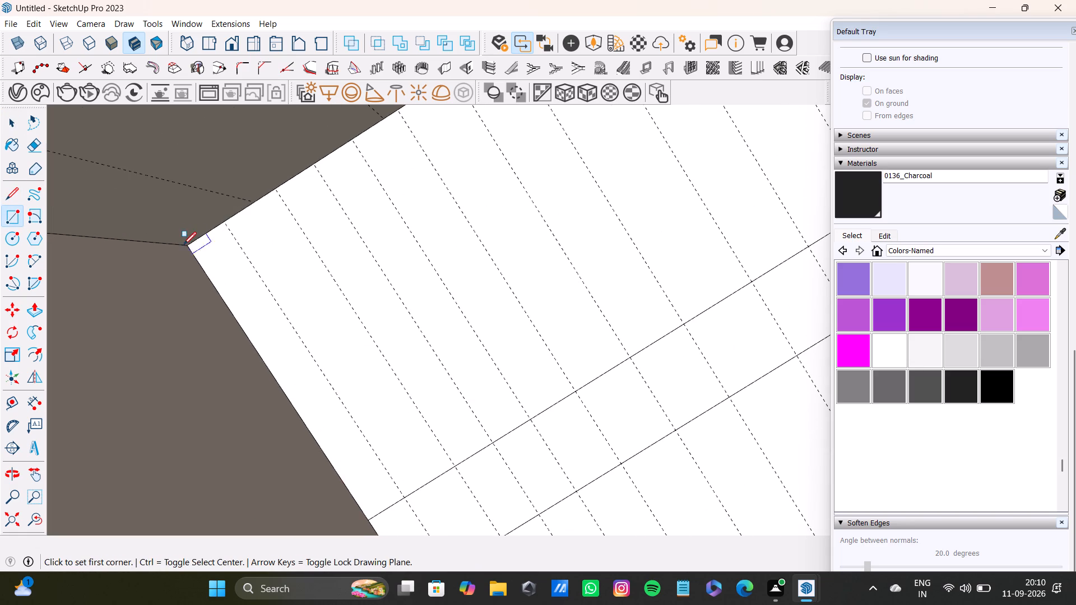
pyautogui.click(228, 223)
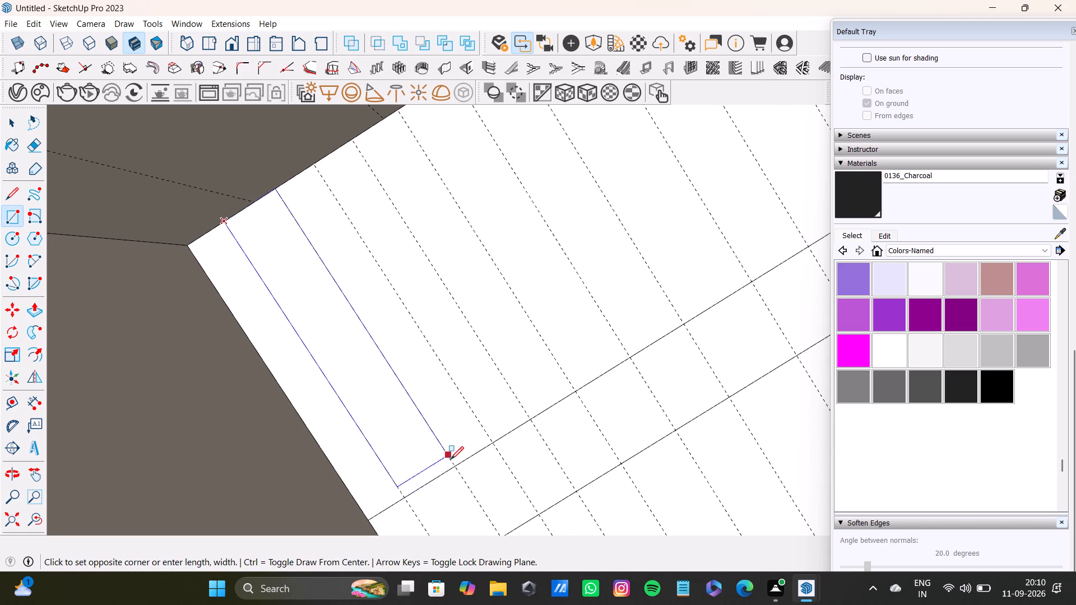
pyautogui.click(453, 463)
pyautogui.click(273, 192)
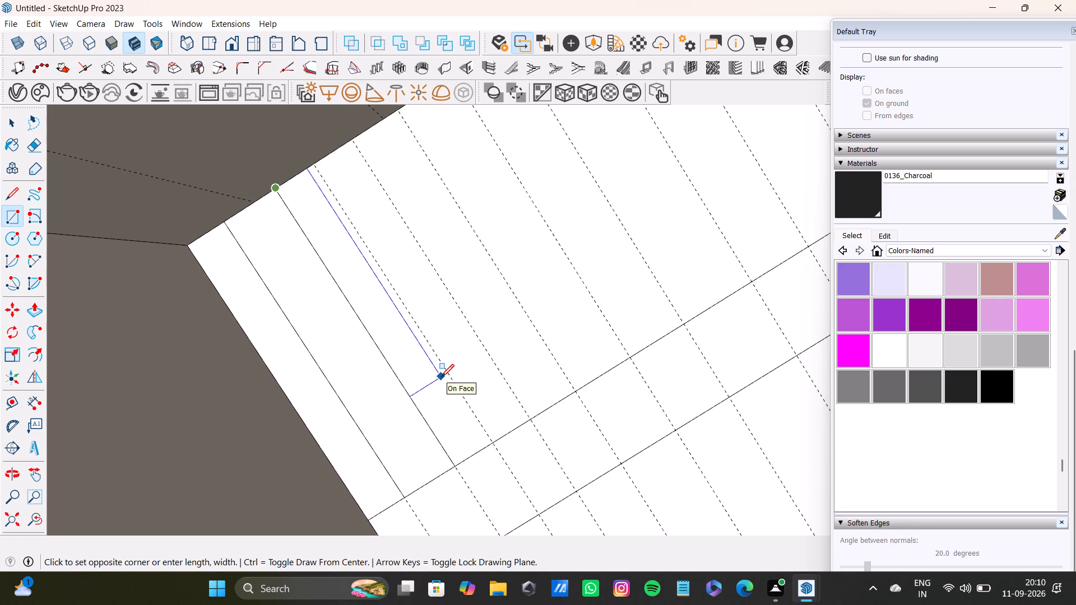
pyautogui.click(491, 440)
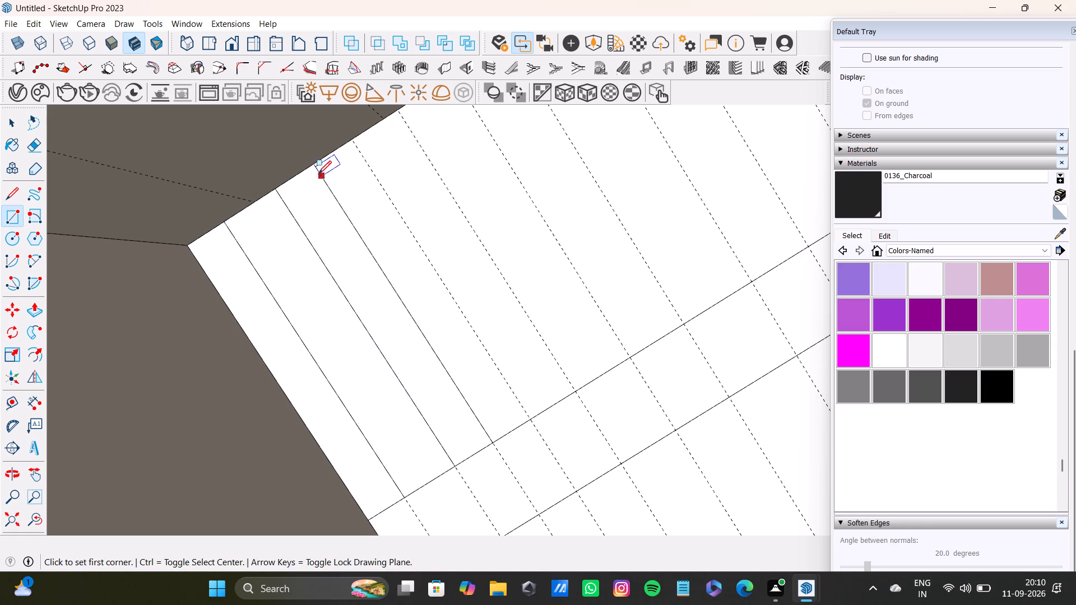
pyautogui.click(314, 165)
pyautogui.click(530, 420)
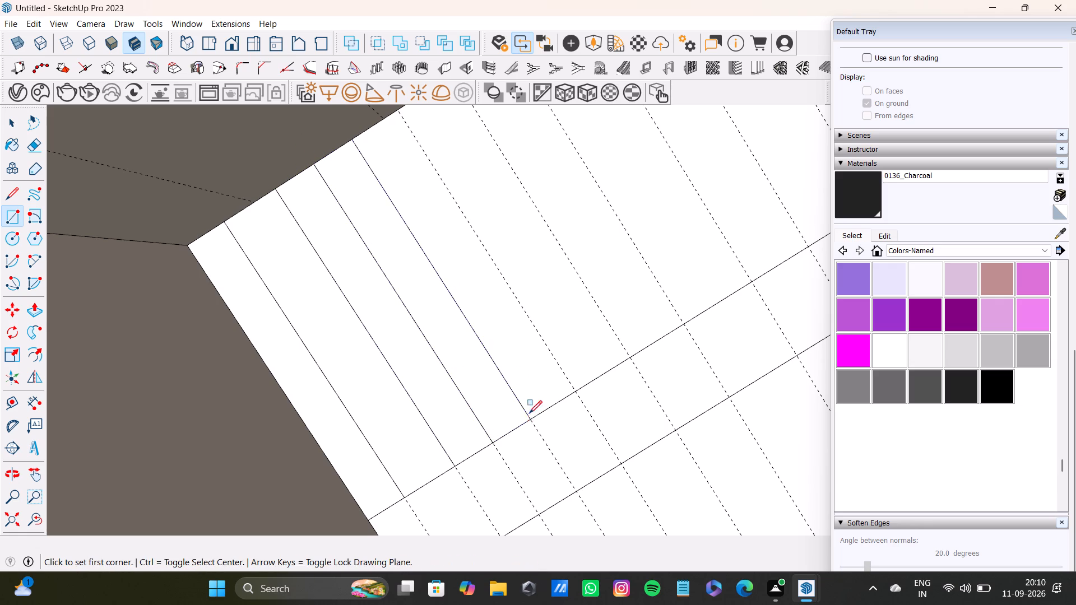
pyautogui.click(352, 139)
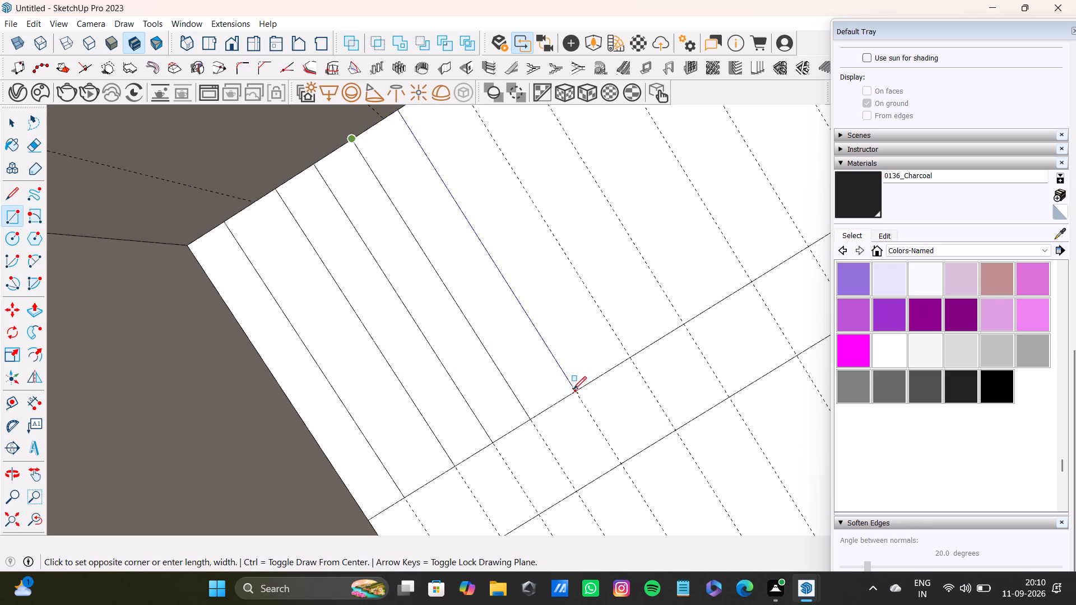
pyautogui.click(573, 389)
# Draw three more rectangles between the guides, from the upper floor edge to the band, forming the sixth to eighth strips.
pyautogui.scroll(-4, 557, 215)
pyautogui.keyDown('shift'); pyautogui.moveTo(557, 216); pyautogui.dragTo(515, 305, button='middle'); pyautogui.keyUp('shift')
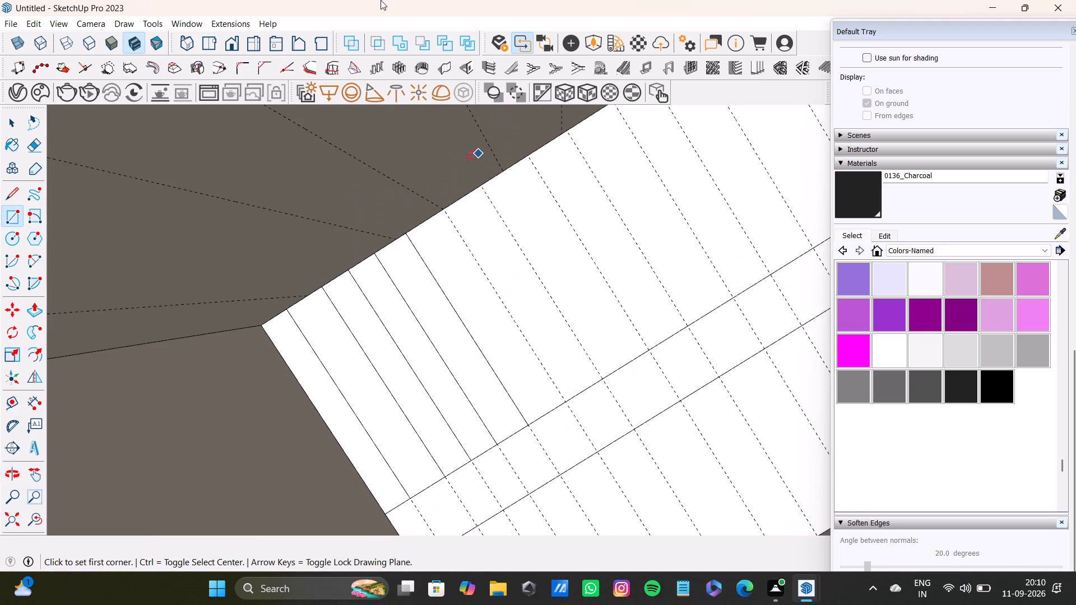
pyautogui.scroll(3, 377, 374)
pyautogui.click(413, 206)
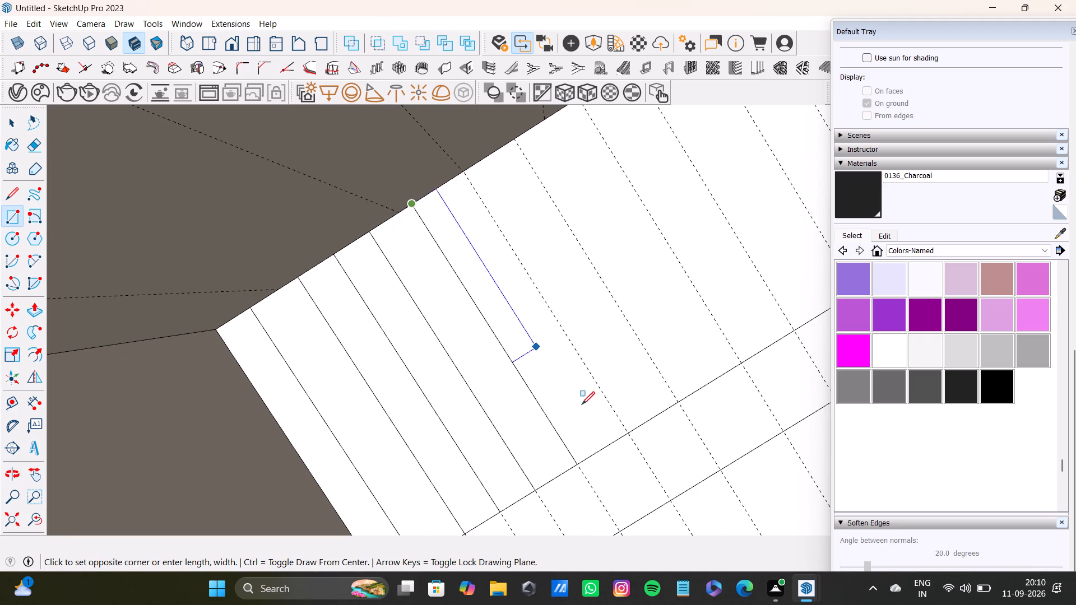
pyautogui.click(633, 436)
pyautogui.click(464, 171)
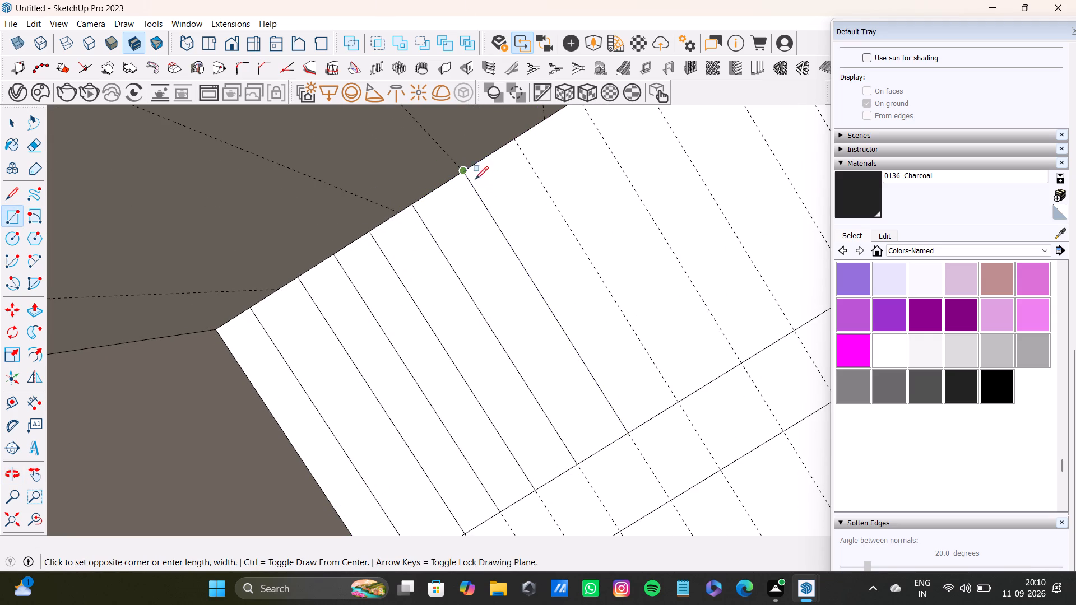
pyautogui.click(679, 402)
pyautogui.scroll(-2, 661, 361)
pyautogui.keyDown('shift'); pyautogui.moveTo(655, 347); pyautogui.dragTo(582, 398, button='middle'); pyautogui.keyUp('shift')
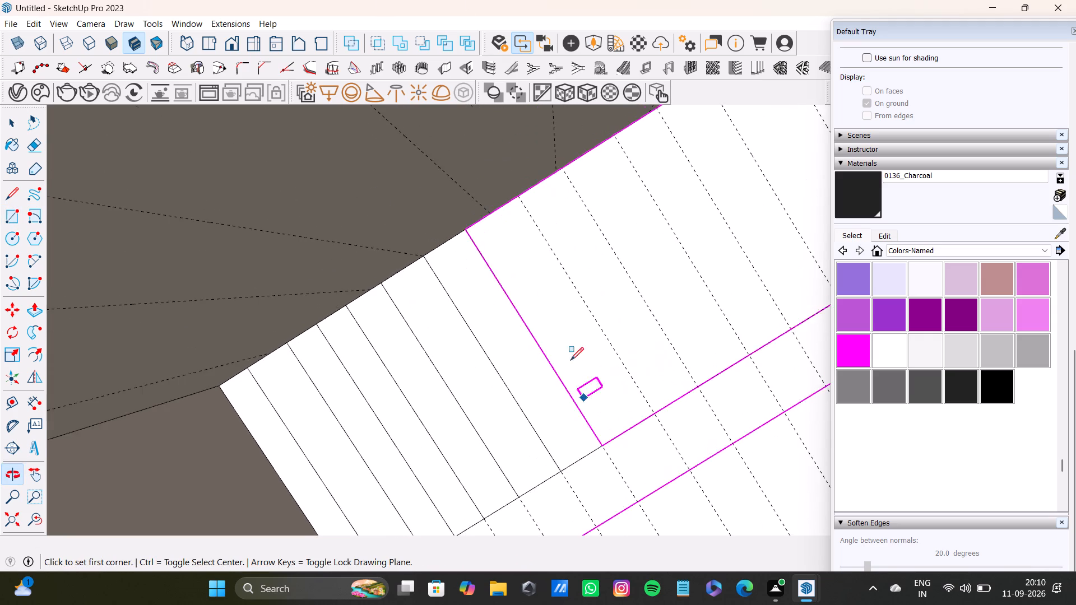
pyautogui.scroll(1, 476, 243)
pyautogui.moveTo(465, 231); pyautogui.dragTo(483, 238)
pyautogui.click(681, 437)
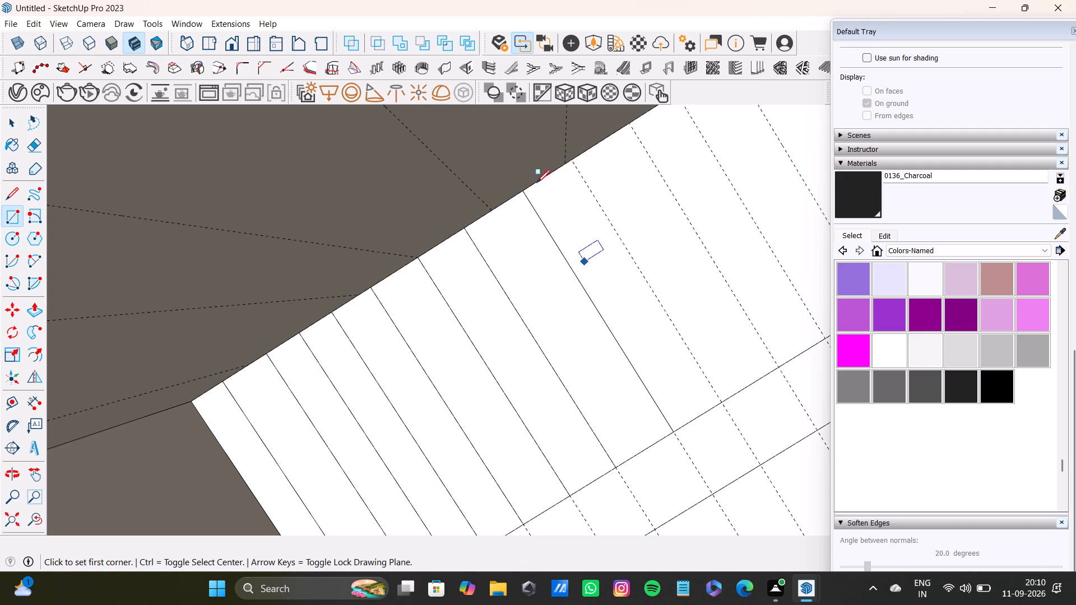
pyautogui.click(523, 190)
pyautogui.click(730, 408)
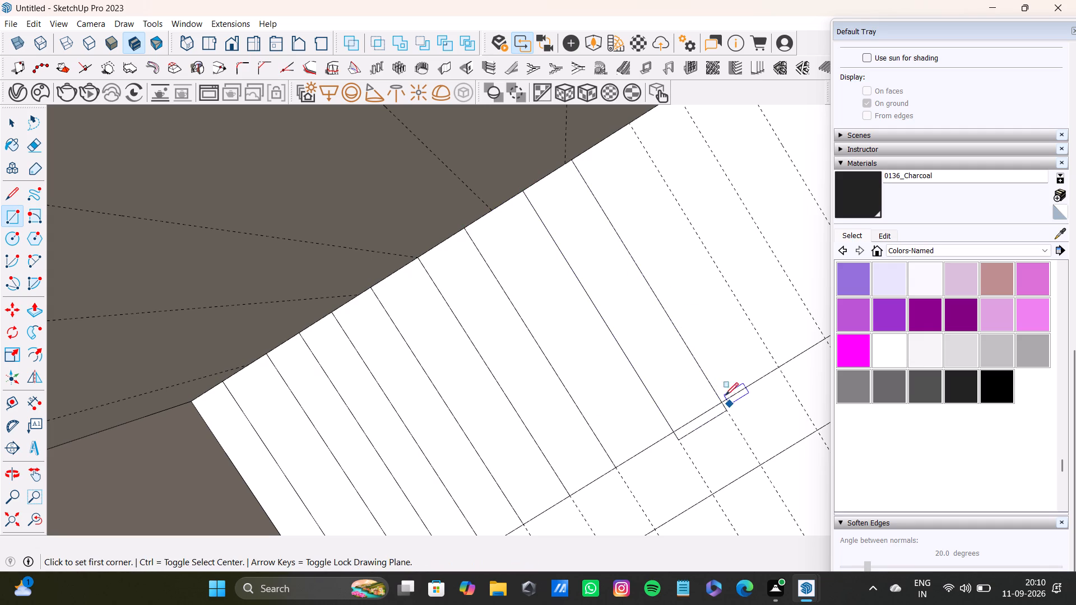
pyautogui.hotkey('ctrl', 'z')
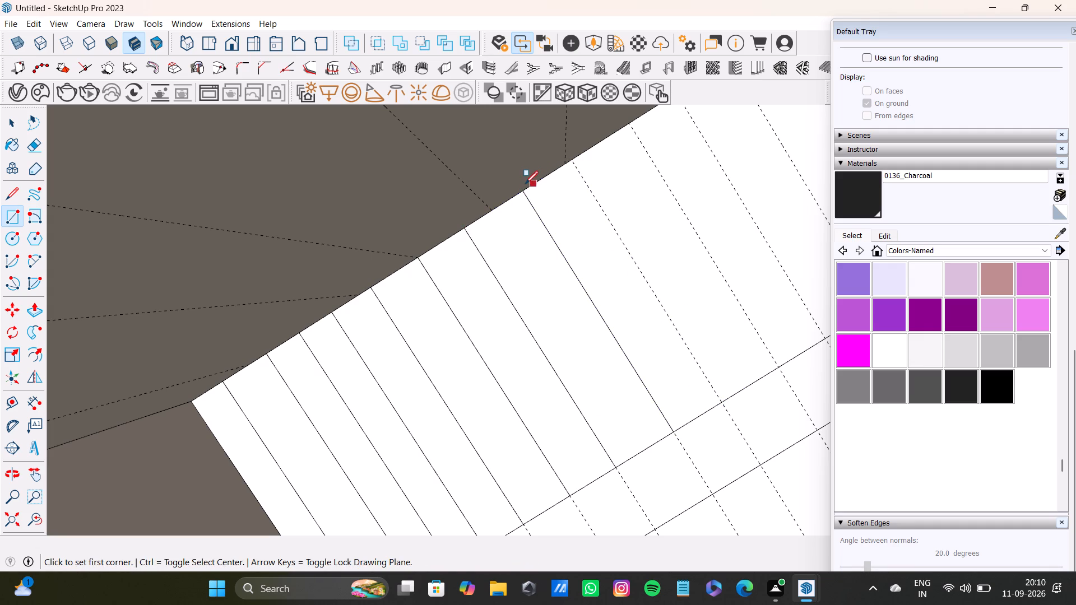
# Draw the ninth, tenth and eleventh strips as rectangles between the crosswise guides, from the upper floor edge to the band.
pyautogui.click(520, 187)
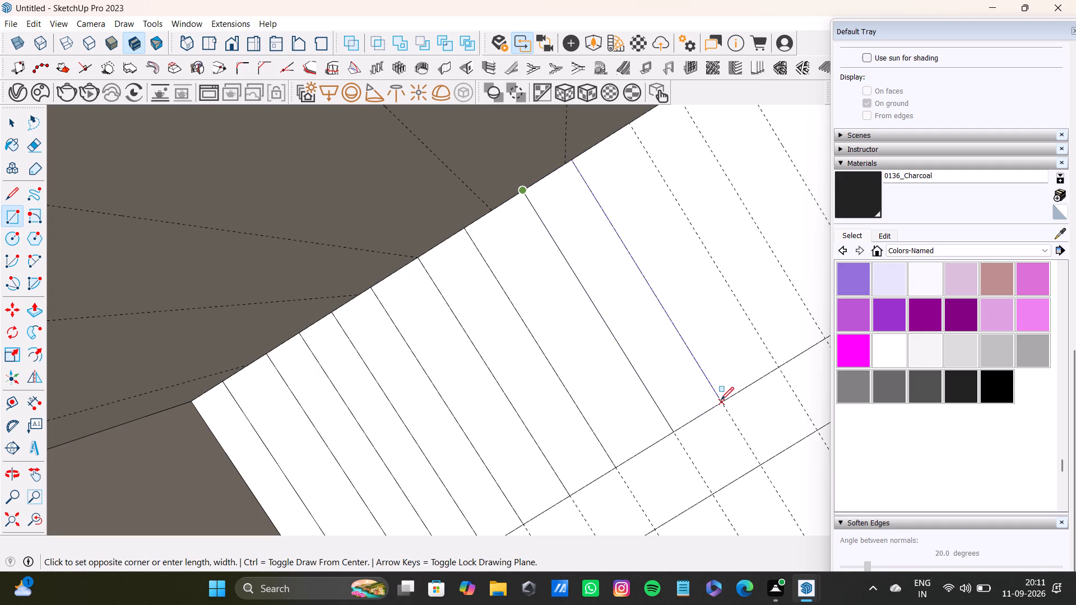
pyautogui.click(721, 400)
pyautogui.click(572, 161)
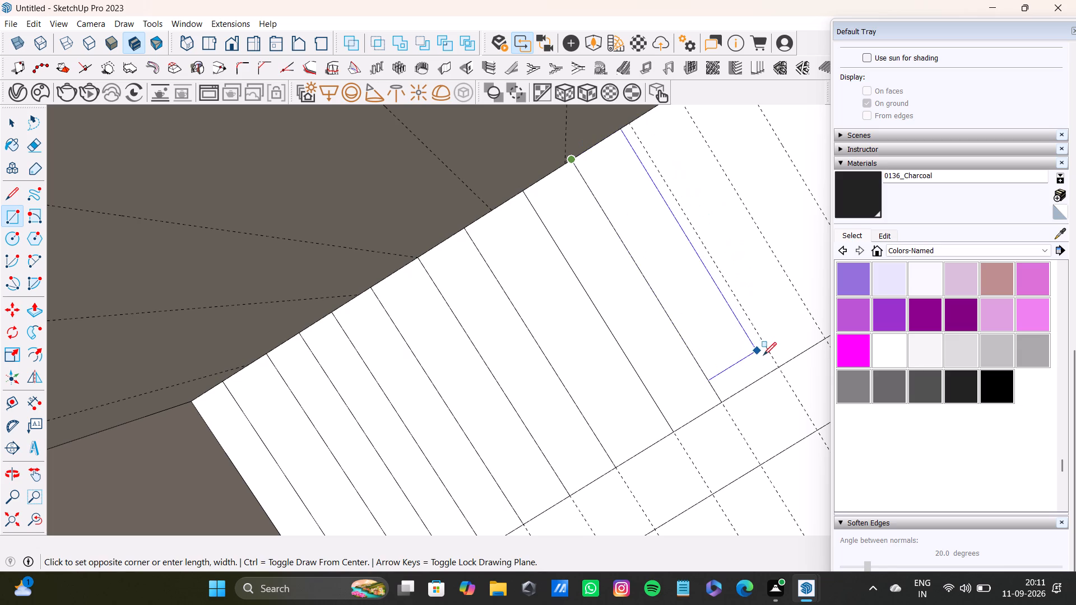
pyautogui.click(780, 364)
pyautogui.scroll(-3, 717, 331)
pyautogui.keyDown('shift'); pyautogui.moveTo(715, 318); pyautogui.dragTo(564, 308, button='middle'); pyautogui.keyUp('shift')
pyautogui.scroll(2, 556, 280)
pyautogui.click(490, 138)
pyautogui.click(674, 334)
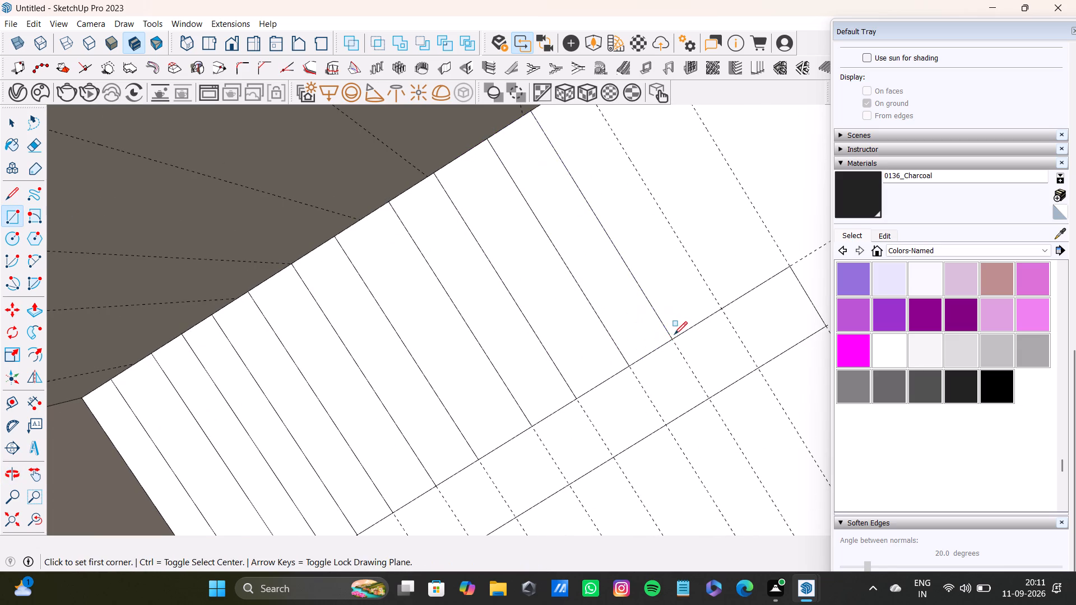
# Draw rectangles for the last two strips on the upper side of the band, reaching the band's short end line.
pyautogui.scroll(-1, 668, 329)
pyautogui.keyDown('shift'); pyautogui.moveTo(666, 324); pyautogui.dragTo(600, 394, button='middle'); pyautogui.keyUp('shift')
pyautogui.scroll(1, 495, 251)
pyautogui.moveTo(473, 198); pyautogui.dragTo(480, 199)
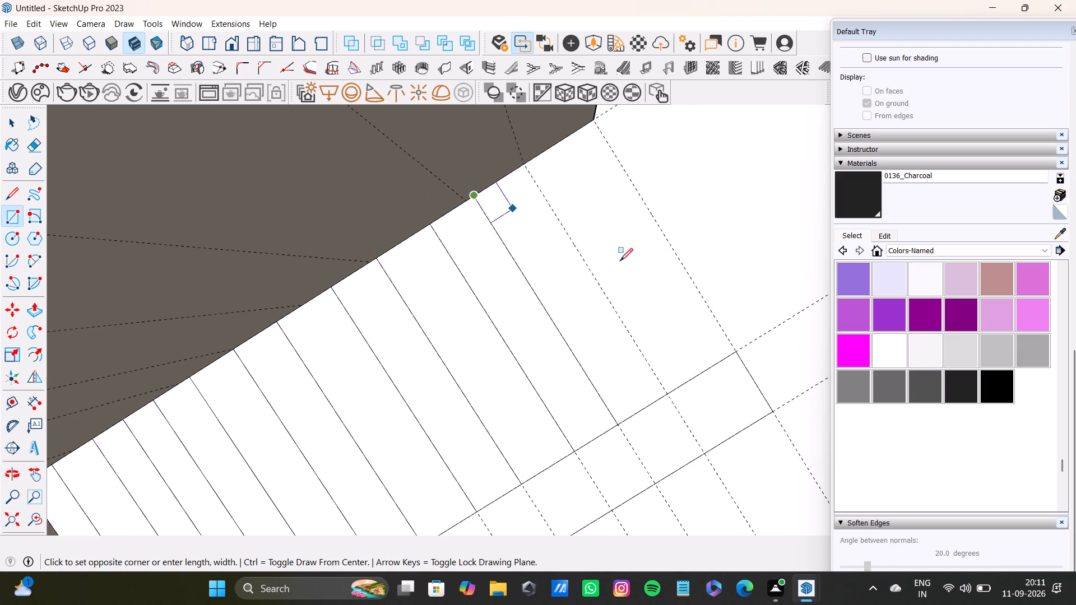
pyautogui.click(672, 395)
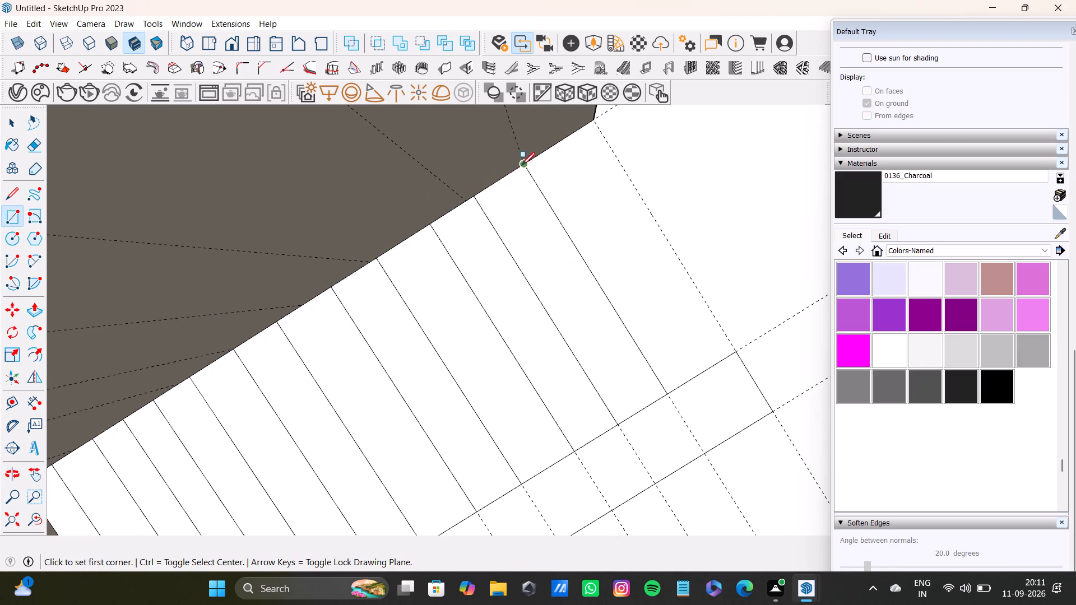
pyautogui.click(523, 165)
pyautogui.click(734, 352)
# Draw rectangles between the guides for the first two strips on the band's other side, starting at the side wall and reaching the opposite floor edge.
pyautogui.scroll(-3, 731, 352)
pyautogui.keyDown('shift'); pyautogui.moveTo(720, 371); pyautogui.dragTo(718, 194, button='middle'); pyautogui.keyUp('shift')
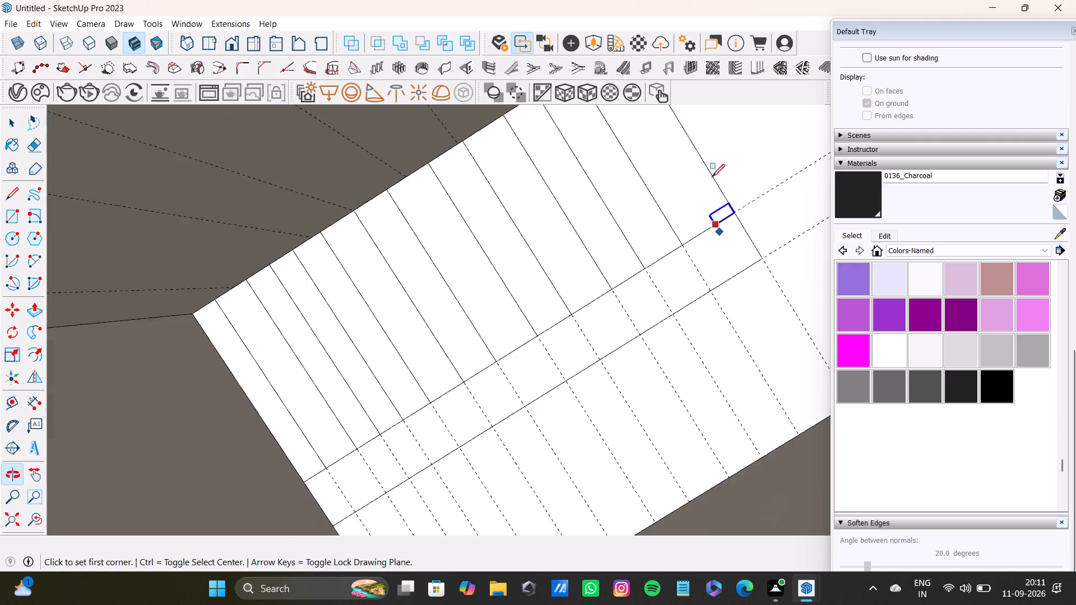
pyautogui.scroll(6, 353, 363)
pyautogui.scroll(-2, 383, 393)
pyautogui.moveTo(442, 422); pyautogui.dragTo(389, 220, button='middle')
pyautogui.scroll(2, 386, 327)
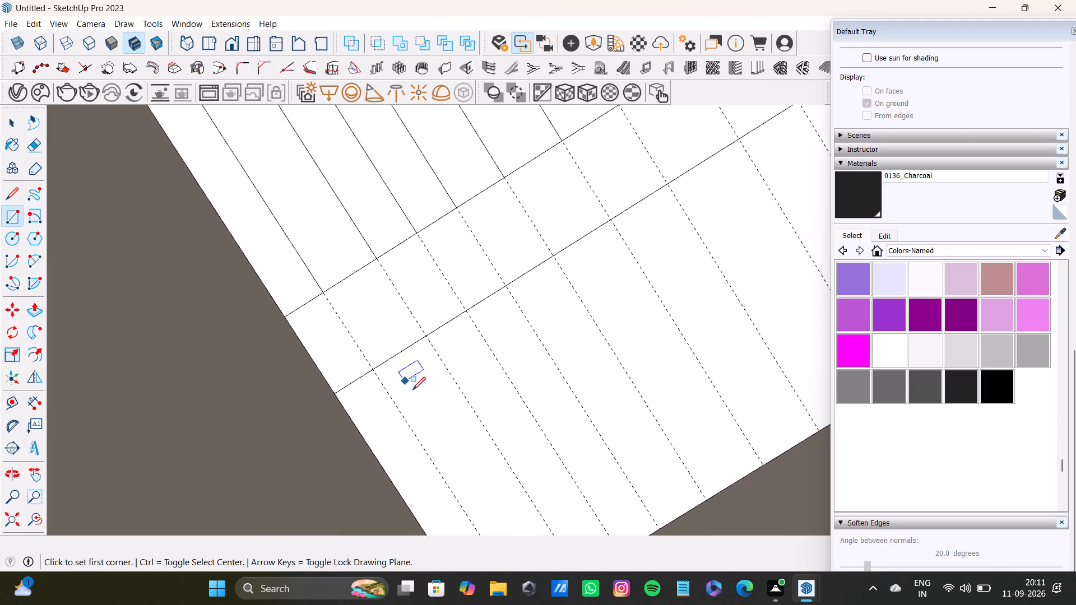
pyautogui.moveTo(412, 390); pyautogui.dragTo(279, 231, button='middle')
pyautogui.scroll(1, 318, 321)
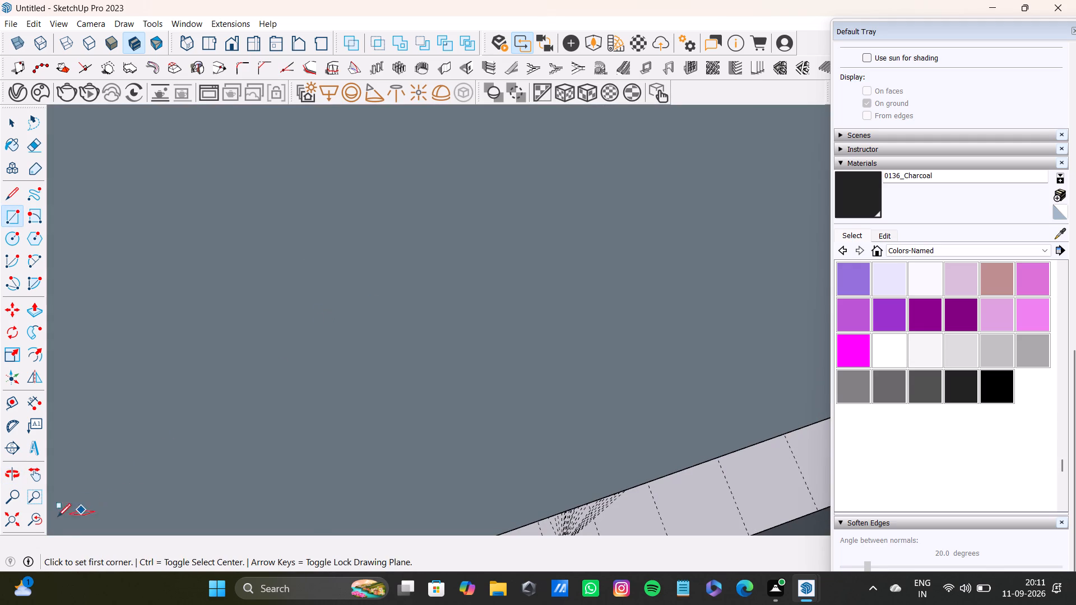
pyautogui.moveTo(39, 529); pyautogui.dragTo(39, 522)
pyautogui.click(7, 518)
pyautogui.scroll(2, 365, 388)
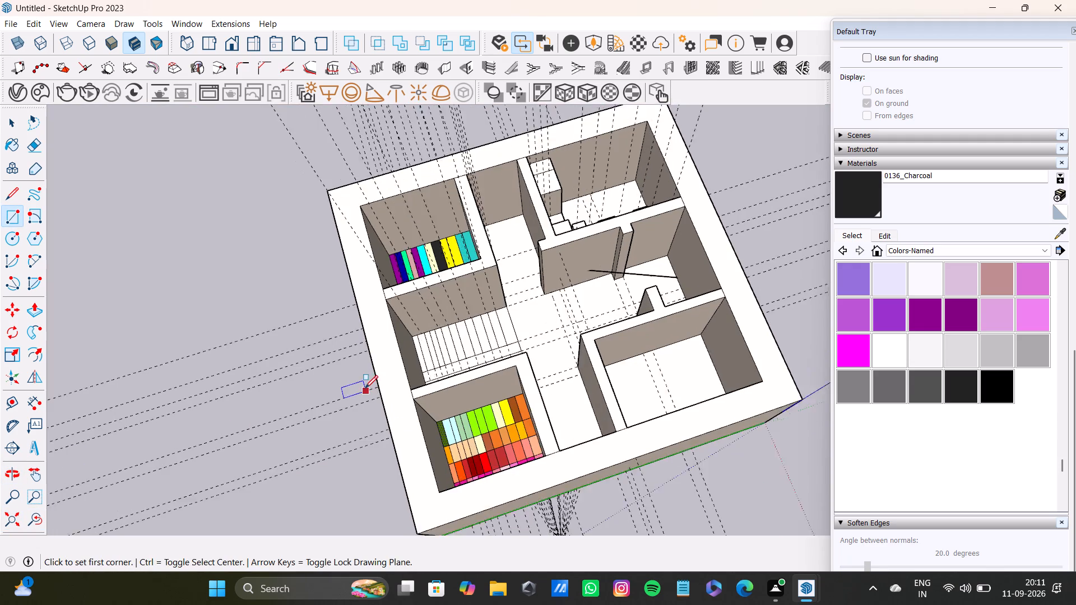
pyautogui.scroll(17, 436, 371)
pyautogui.moveTo(443, 430); pyautogui.dragTo(429, 334, button='middle')
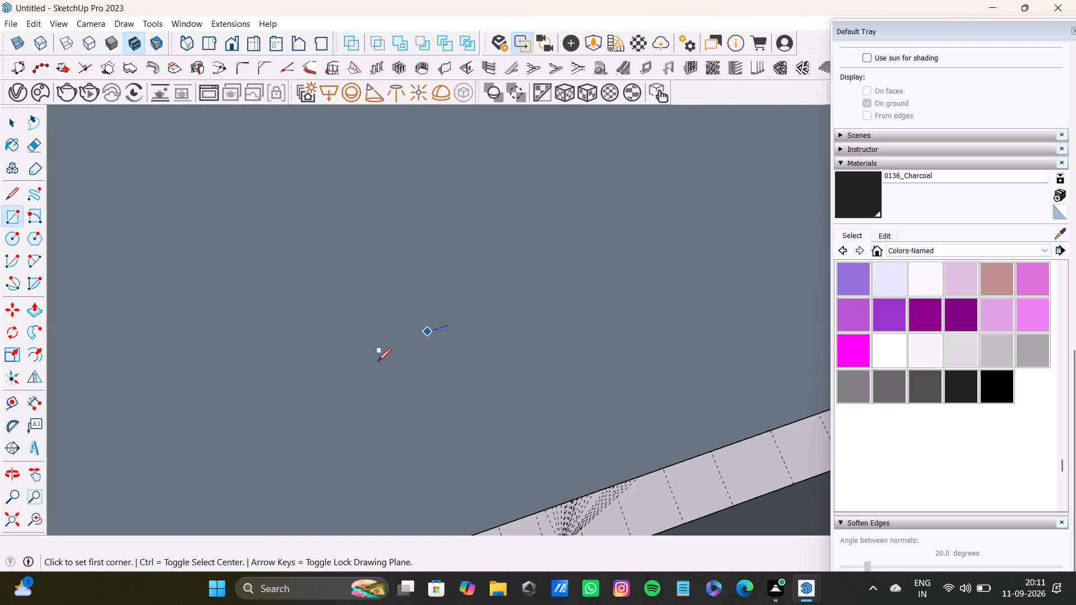
pyautogui.scroll(1, 377, 361)
pyautogui.click(35, 516)
pyautogui.click(7, 512)
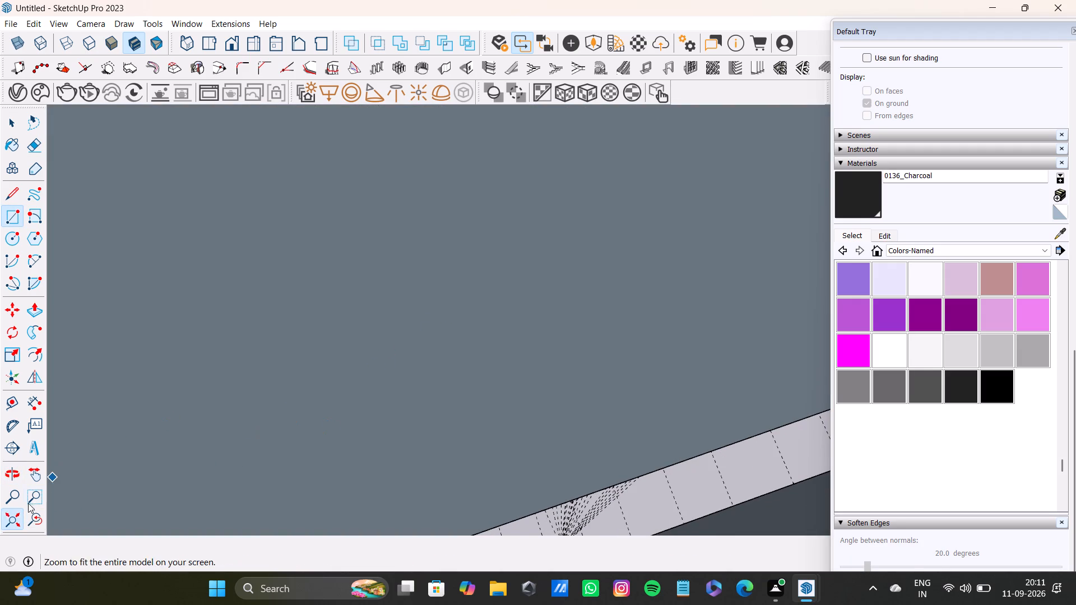
pyautogui.moveTo(395, 393); pyautogui.dragTo(405, 432, button='middle')
pyautogui.scroll(-1, 425, 450)
pyautogui.scroll(12, 442, 395)
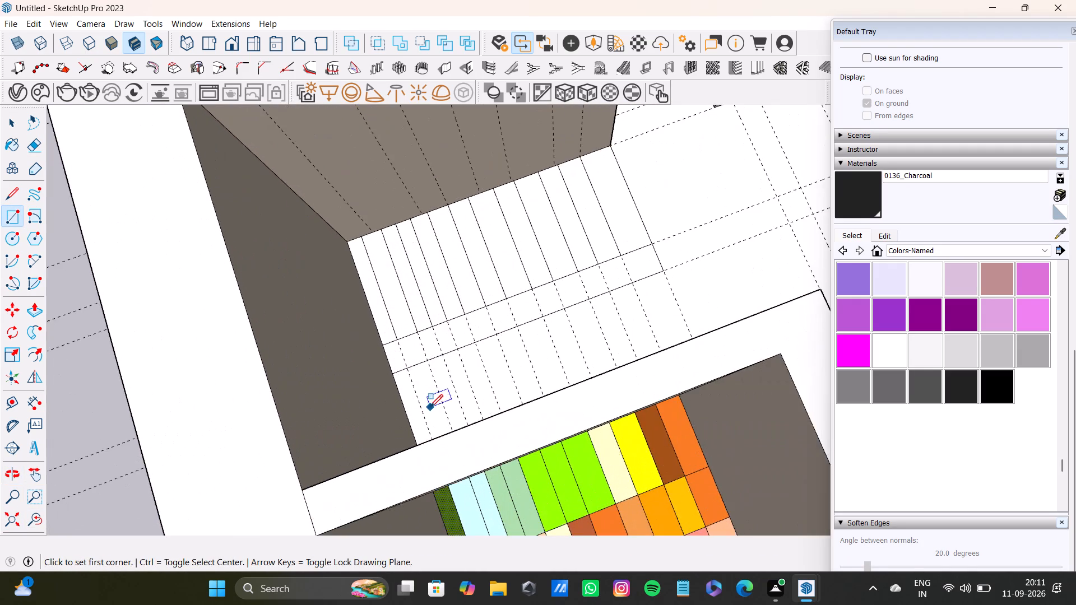
pyautogui.scroll(3, 413, 408)
pyautogui.moveTo(445, 426); pyautogui.dragTo(448, 444, button='middle')
pyautogui.scroll(5, 401, 399)
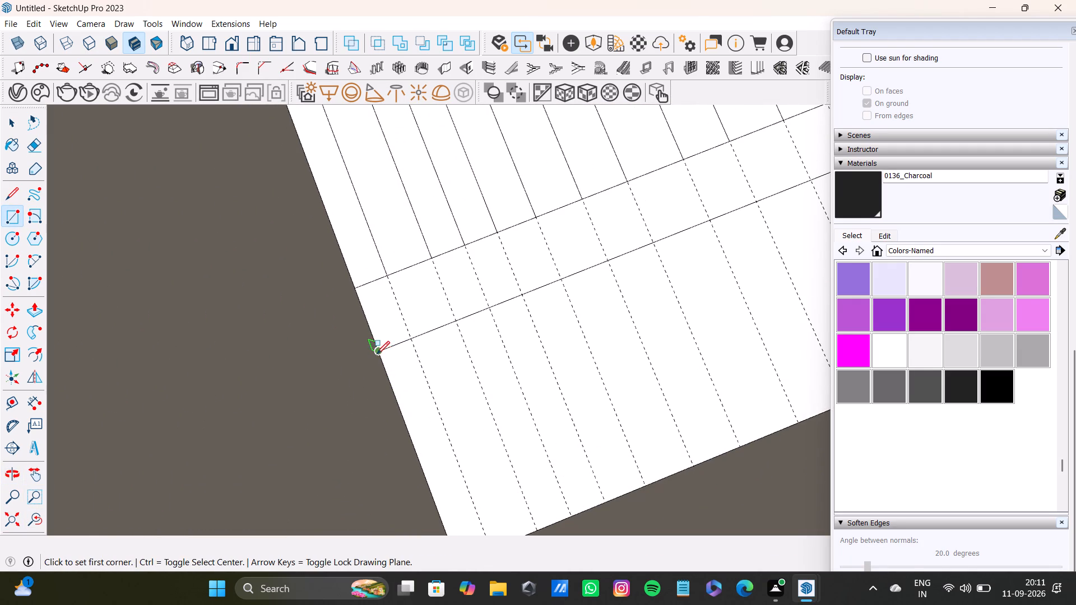
pyautogui.click(377, 354)
pyautogui.keyDown('shift'); pyautogui.moveTo(476, 543); pyautogui.dragTo(427, 410, button='middle'); pyautogui.keyUp('shift')
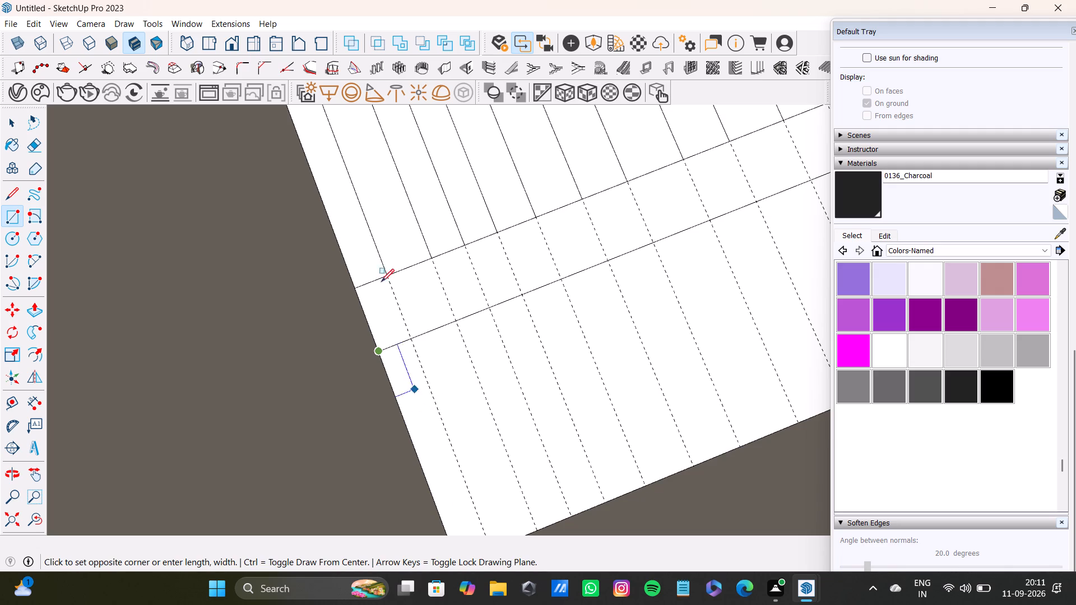
pyautogui.scroll(-2, 447, 388)
pyautogui.keyDown('shift'); pyautogui.moveTo(451, 408); pyautogui.dragTo(444, 319, button='middle'); pyautogui.keyUp('shift')
pyautogui.moveTo(448, 395); pyautogui.dragTo(507, 427, button='middle')
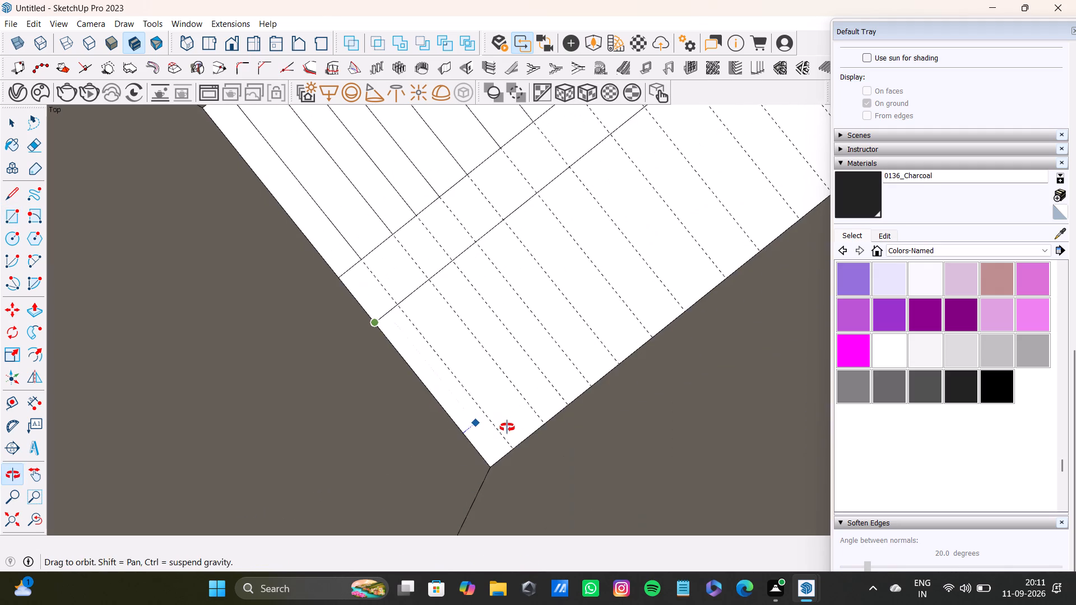
pyautogui.moveTo(507, 427); pyautogui.dragTo(507, 428, button='middle')
pyautogui.click(513, 453)
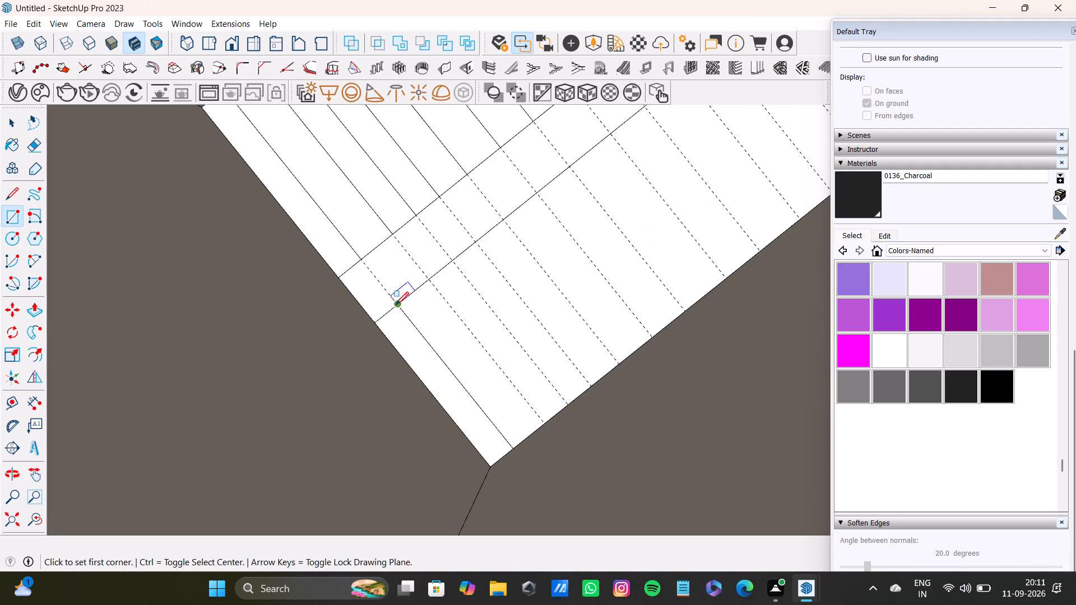
pyautogui.click(396, 305)
pyautogui.click(543, 422)
# Draw rectangles between the guides for the third, fourth and fifth strips, from the band to the lower floor edge.
pyautogui.click(429, 281)
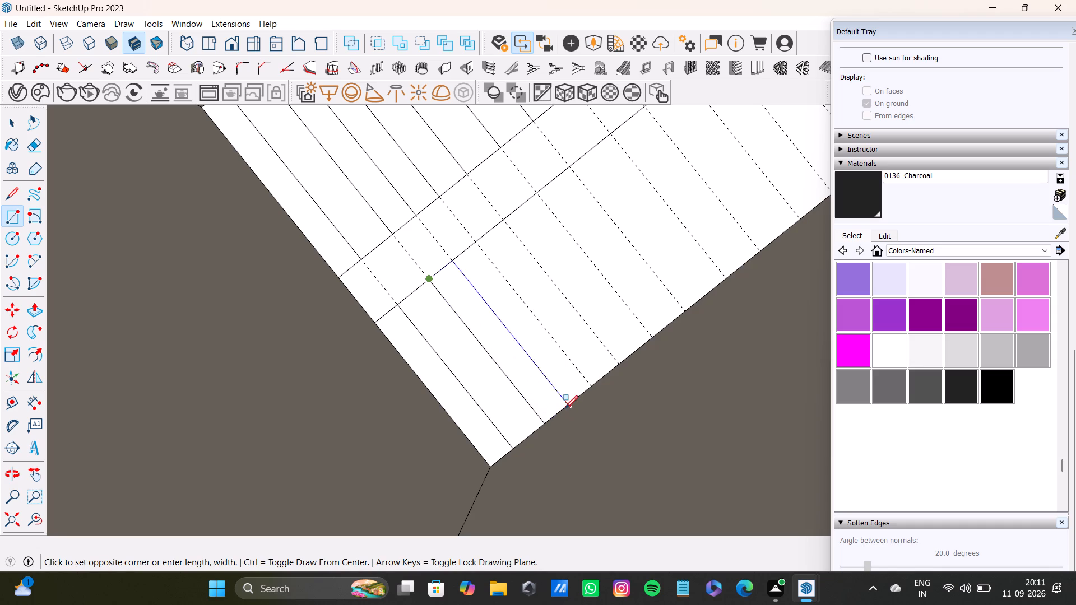
pyautogui.click(566, 407)
pyautogui.click(456, 259)
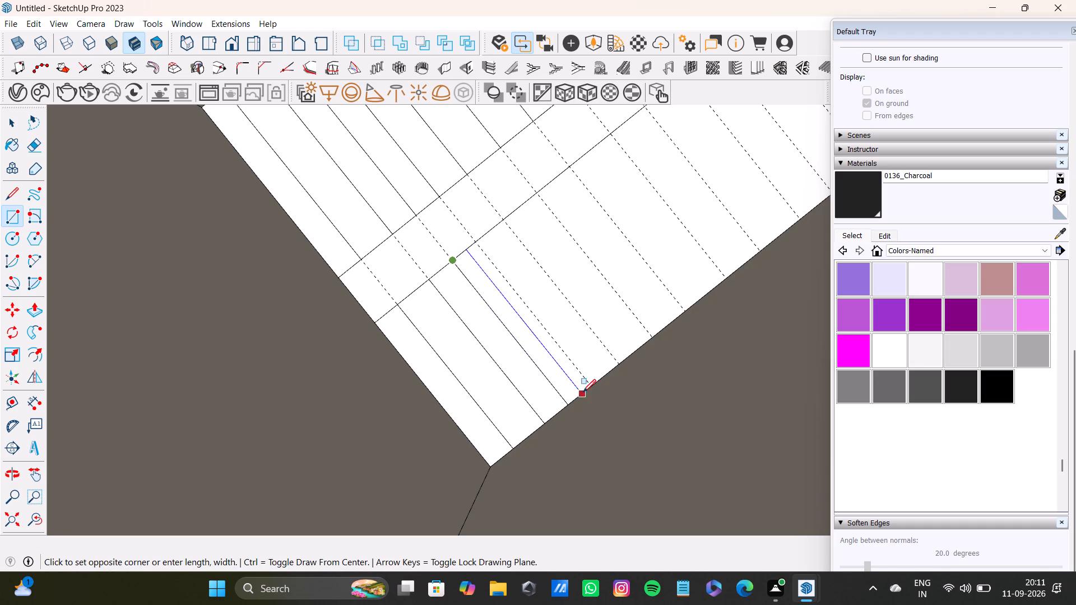
pyautogui.click(589, 391)
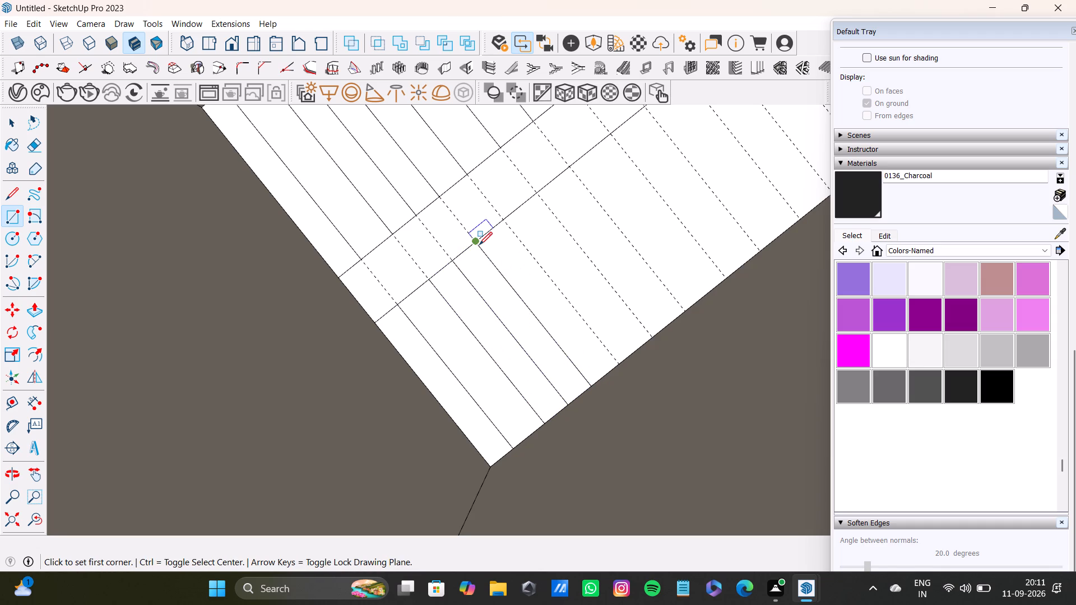
pyautogui.click(479, 245)
pyautogui.click(620, 366)
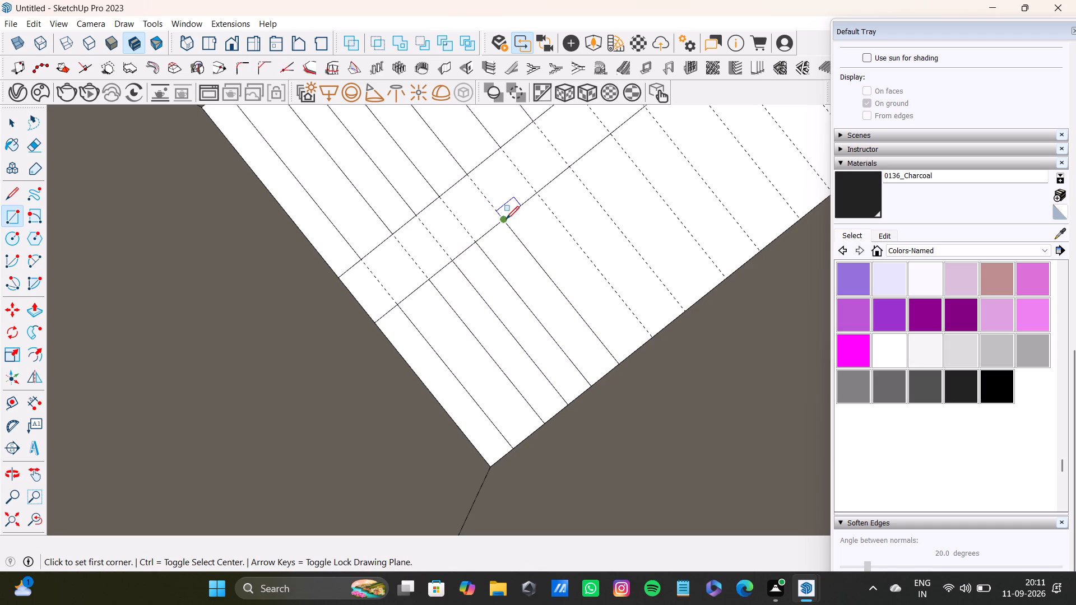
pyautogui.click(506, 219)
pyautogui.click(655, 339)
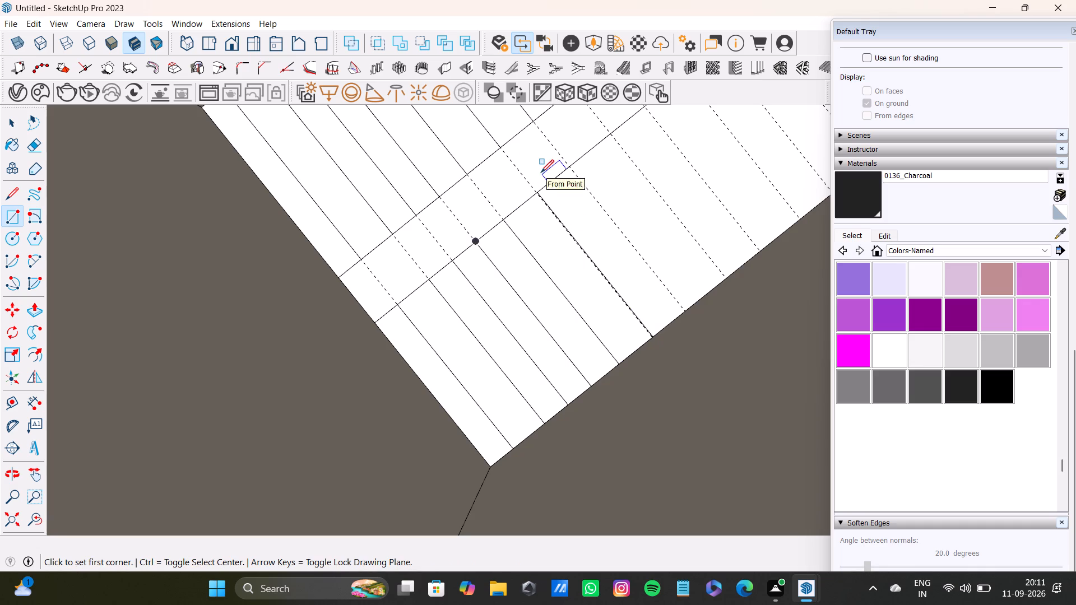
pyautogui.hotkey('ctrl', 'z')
# Draw the sixth, seventh and eighth strips as rectangles between the guides, from the band to the lower floor edge.
pyautogui.click(504, 220)
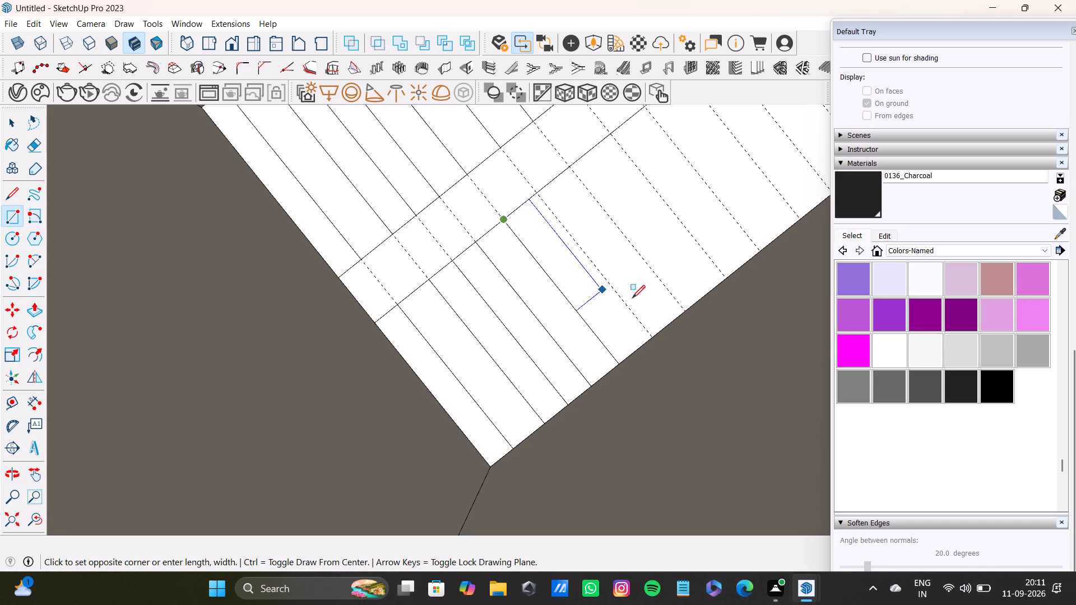
pyautogui.click(652, 338)
pyautogui.click(539, 194)
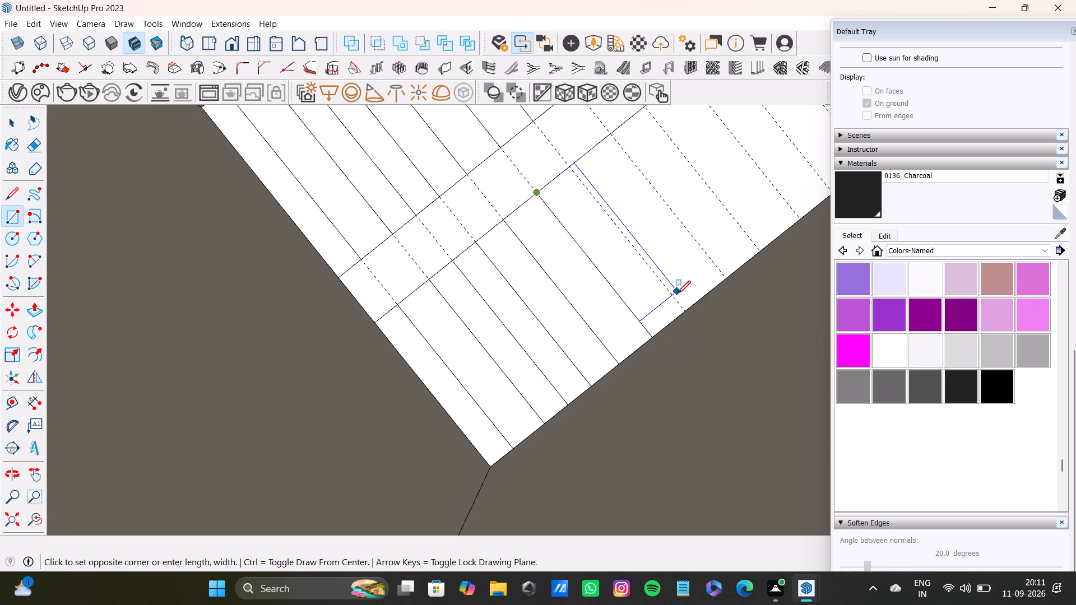
pyautogui.click(684, 306)
pyautogui.scroll(-3, 632, 259)
pyautogui.keyDown('shift'); pyautogui.moveTo(632, 259); pyautogui.dragTo(511, 343, button='middle'); pyautogui.keyUp('shift')
pyautogui.scroll(3, 503, 323)
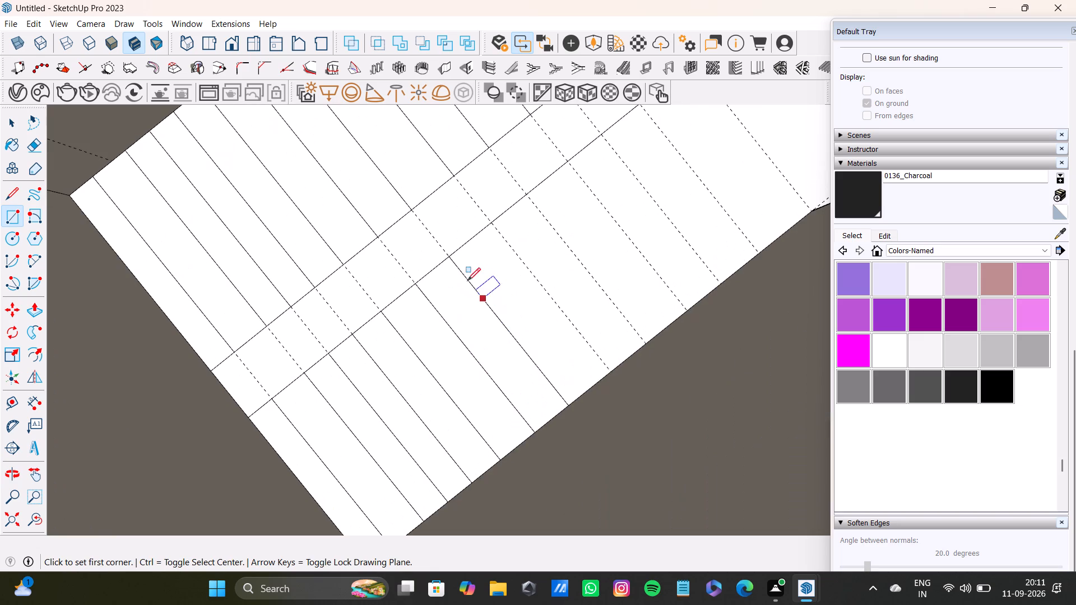
pyautogui.click(453, 258)
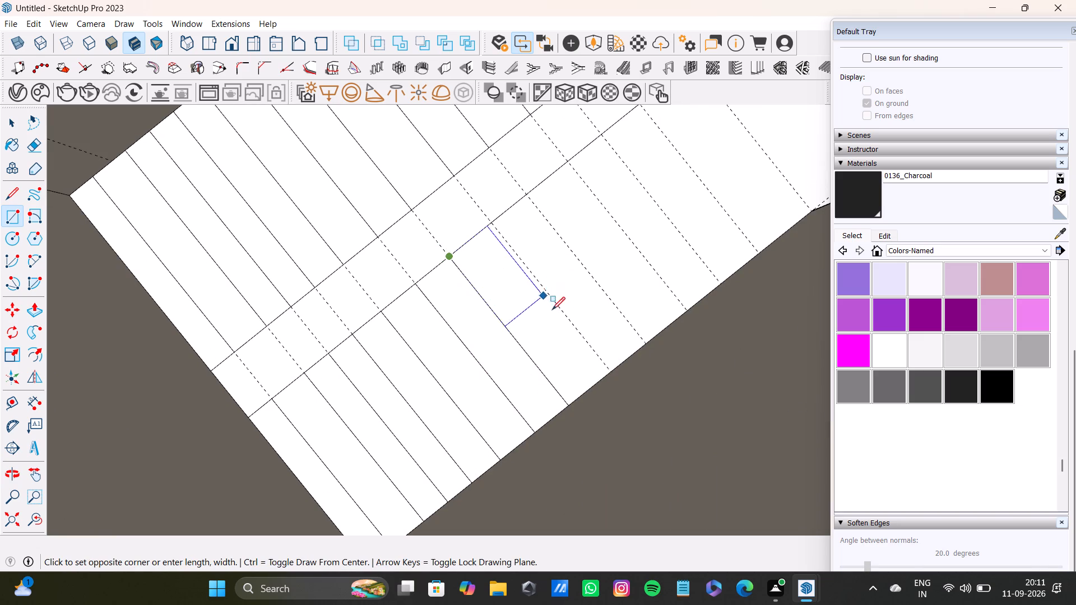
pyautogui.click(611, 369)
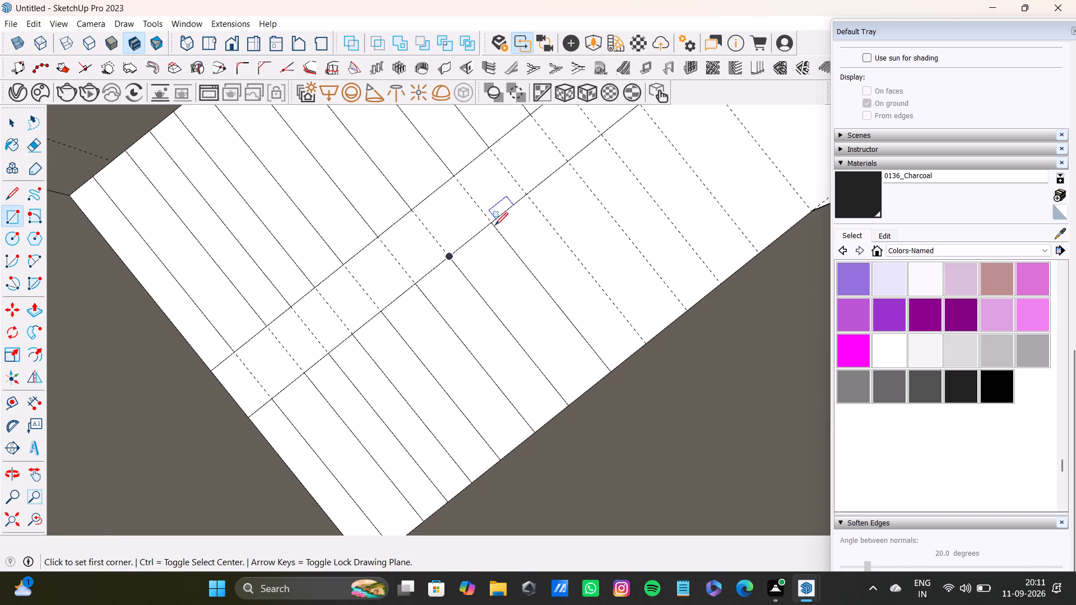
# Draw four more rectangles between the guides, from the band to the lower floor edge, forming the ninth to twelfth strips.
pyautogui.click(494, 224)
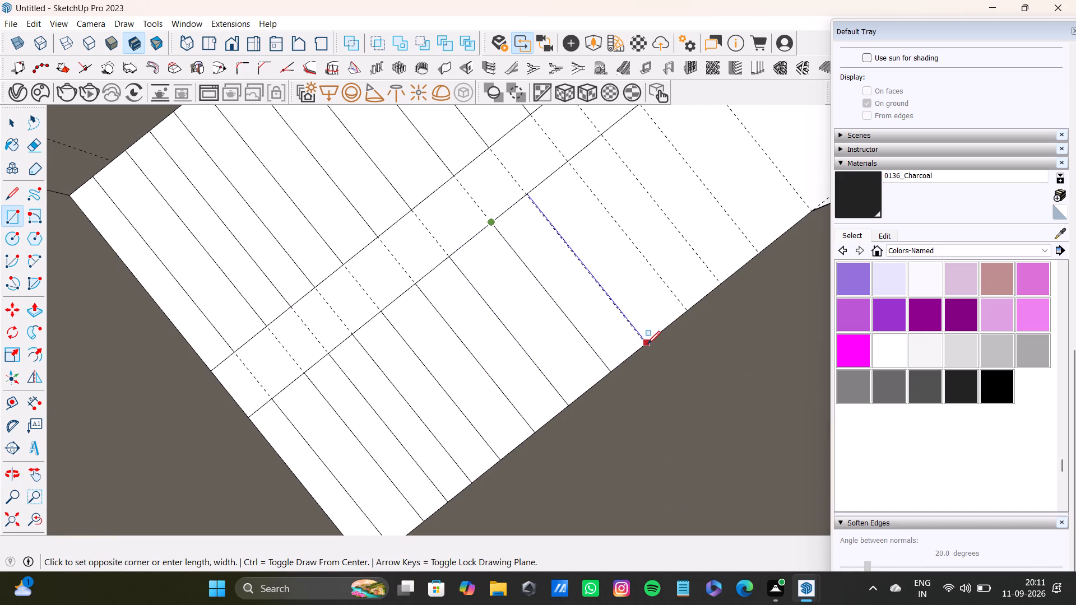
pyautogui.click(645, 343)
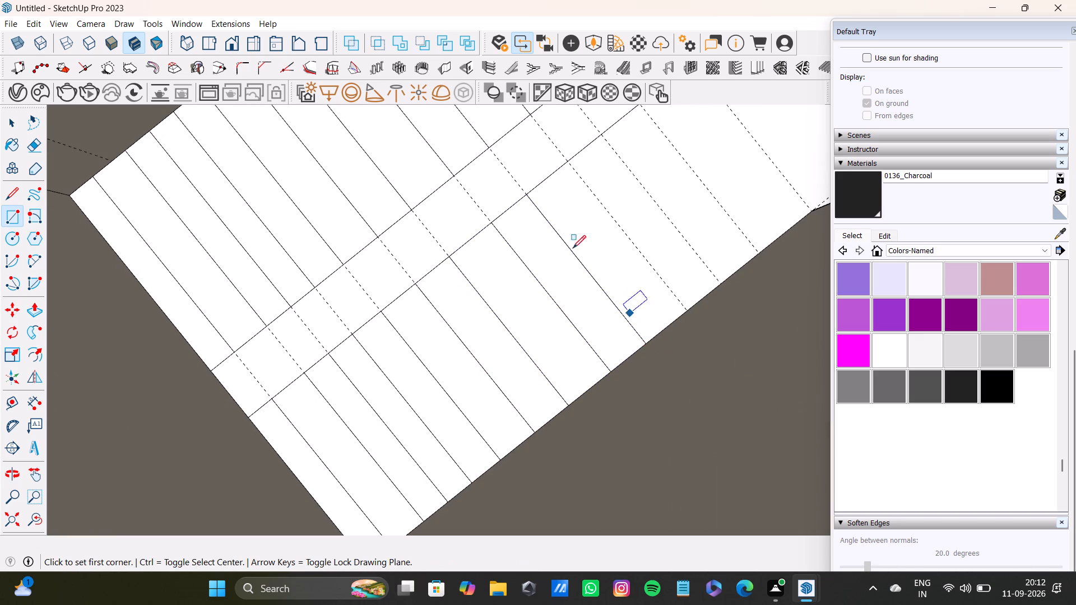
pyautogui.click(527, 195)
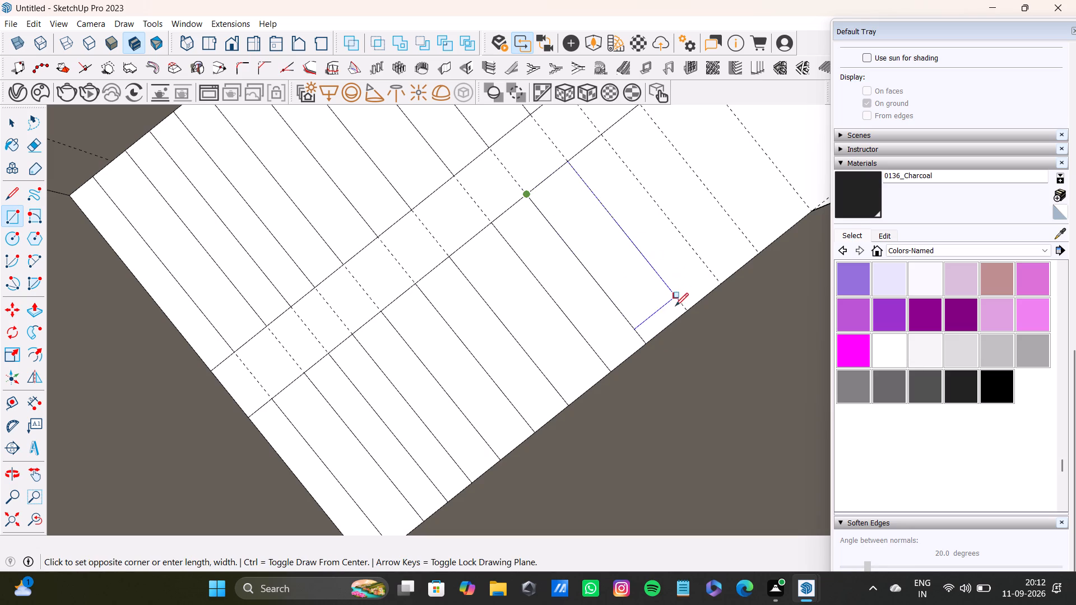
pyautogui.click(687, 308)
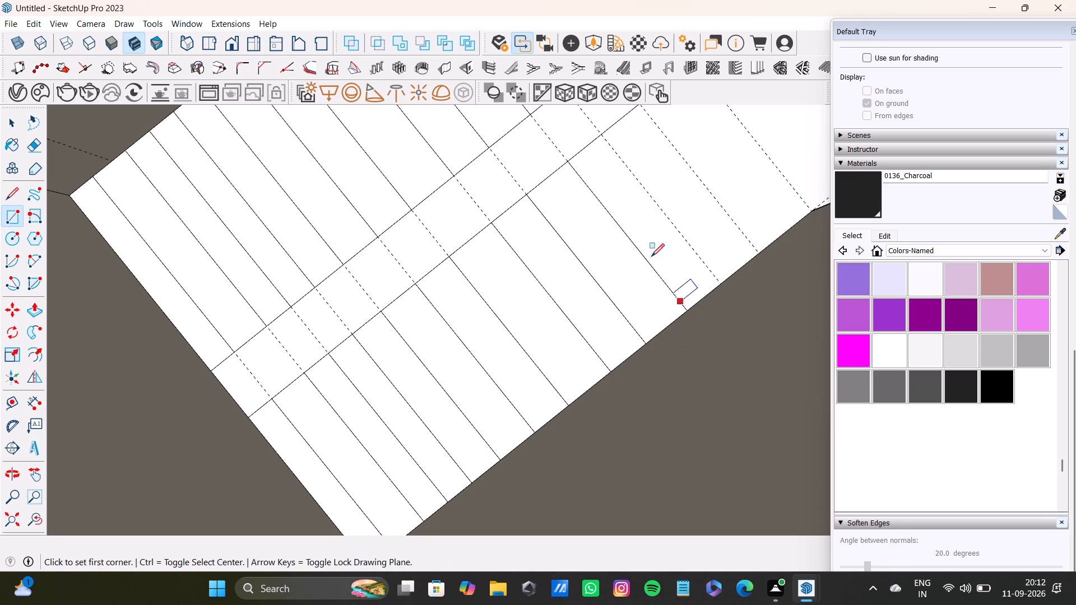
pyautogui.click(568, 162)
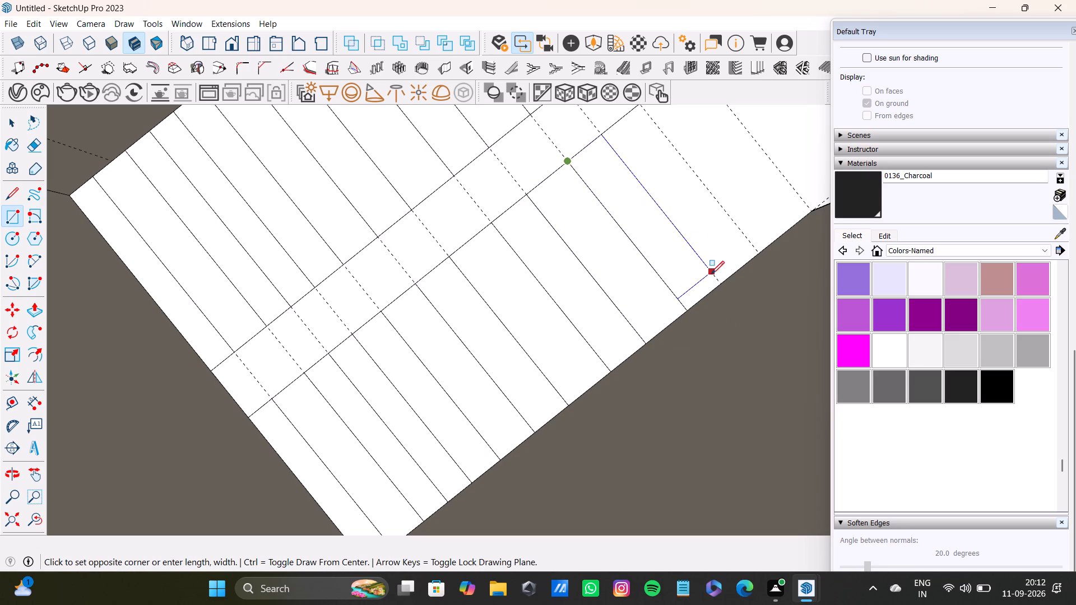
pyautogui.click(718, 282)
pyautogui.click(596, 135)
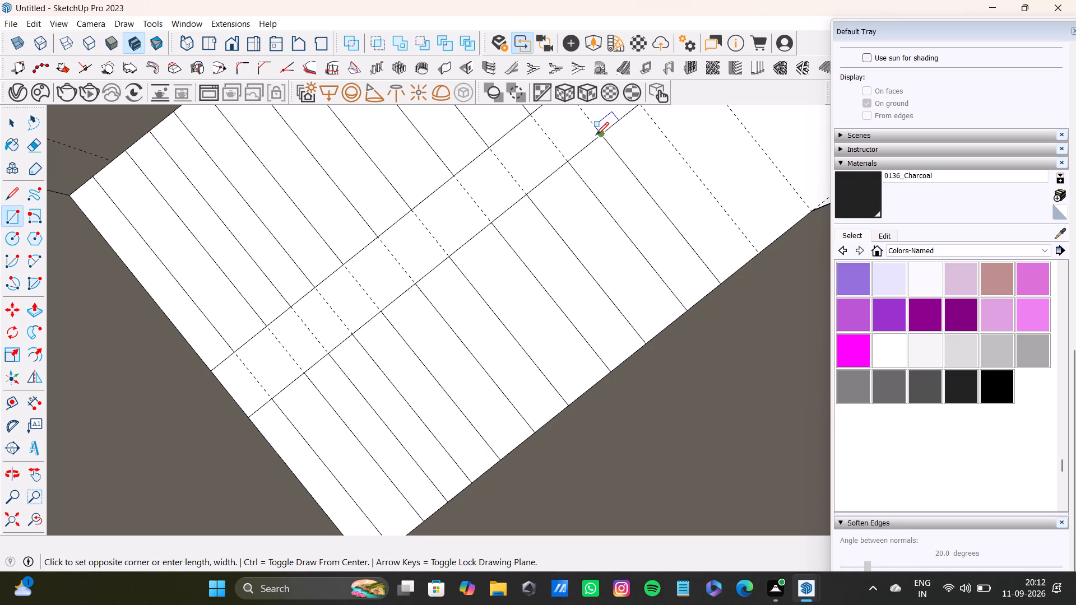
pyautogui.click(758, 249)
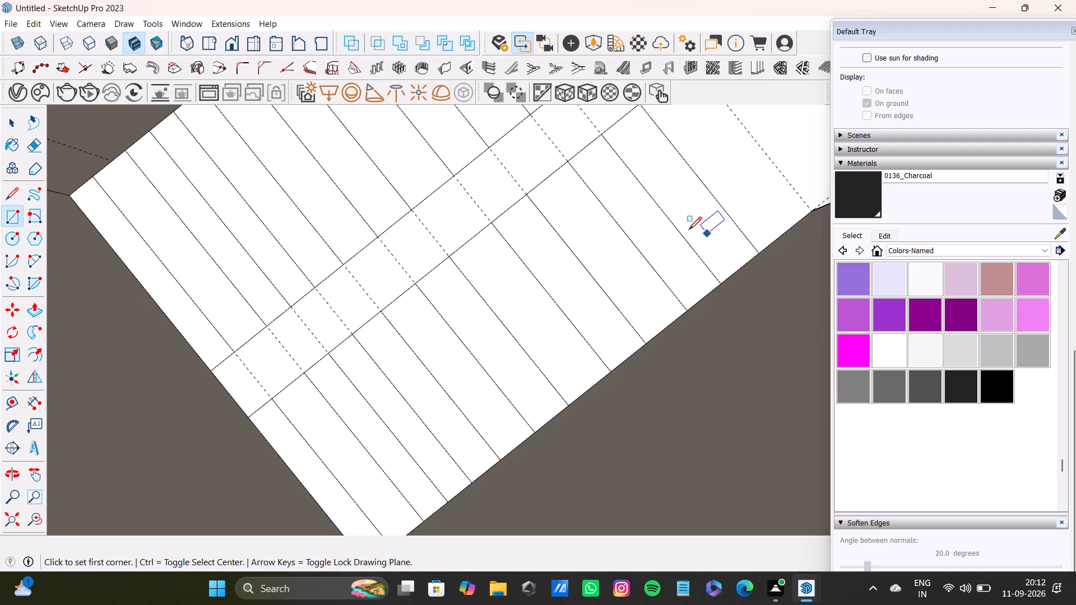
# Draw the last strip on the band's lower side as a rectangle reaching the floor corner at the end guide.
pyautogui.scroll(-5, 695, 244)
pyautogui.keyDown('ctrl'); pyautogui.moveTo(695, 252); pyautogui.dragTo(664, 347, button='middle'); pyautogui.keyUp('ctrl')
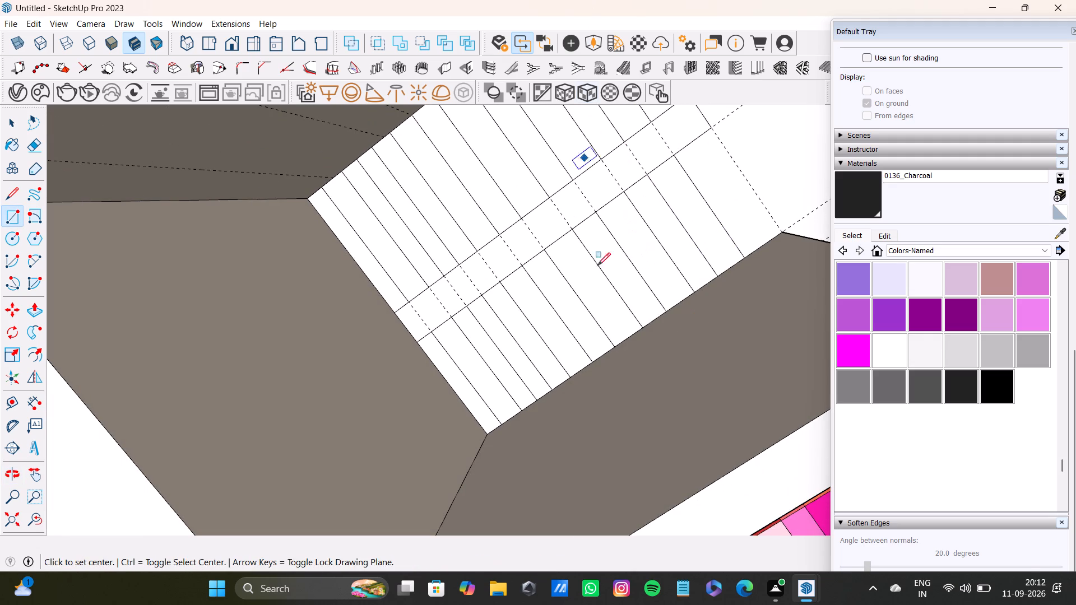
pyautogui.moveTo(606, 376); pyautogui.dragTo(556, 509, button='middle')
pyautogui.moveTo(601, 480); pyautogui.dragTo(544, 385, button='middle')
pyautogui.scroll(2, 547, 351)
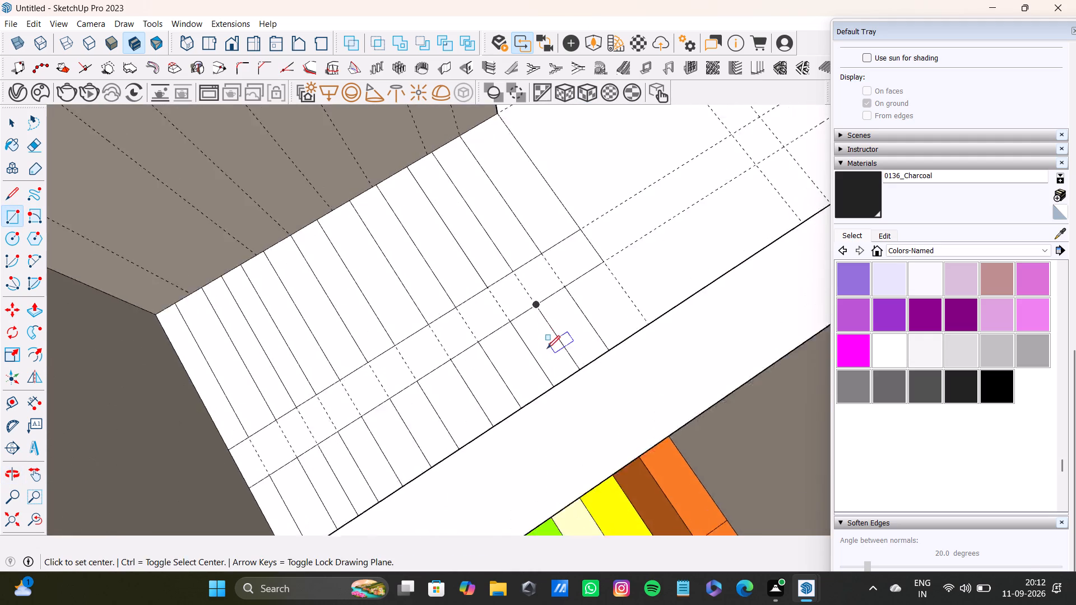
pyautogui.moveTo(600, 347); pyautogui.dragTo(525, 367, button='middle')
pyautogui.scroll(5, 590, 306)
pyautogui.moveTo(575, 266); pyautogui.dragTo(580, 268)
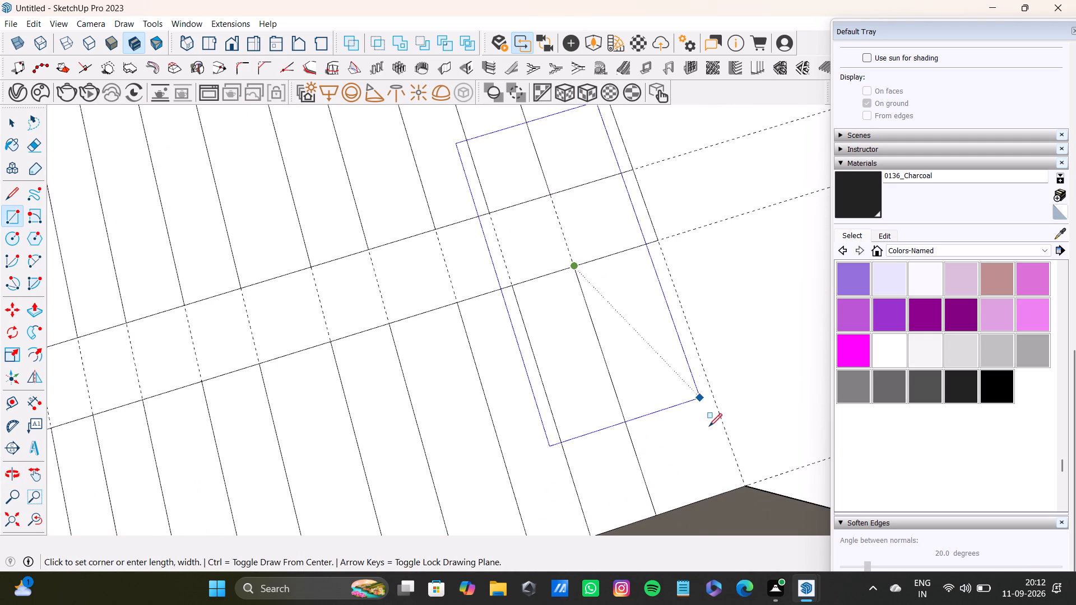
pyautogui.press('space')
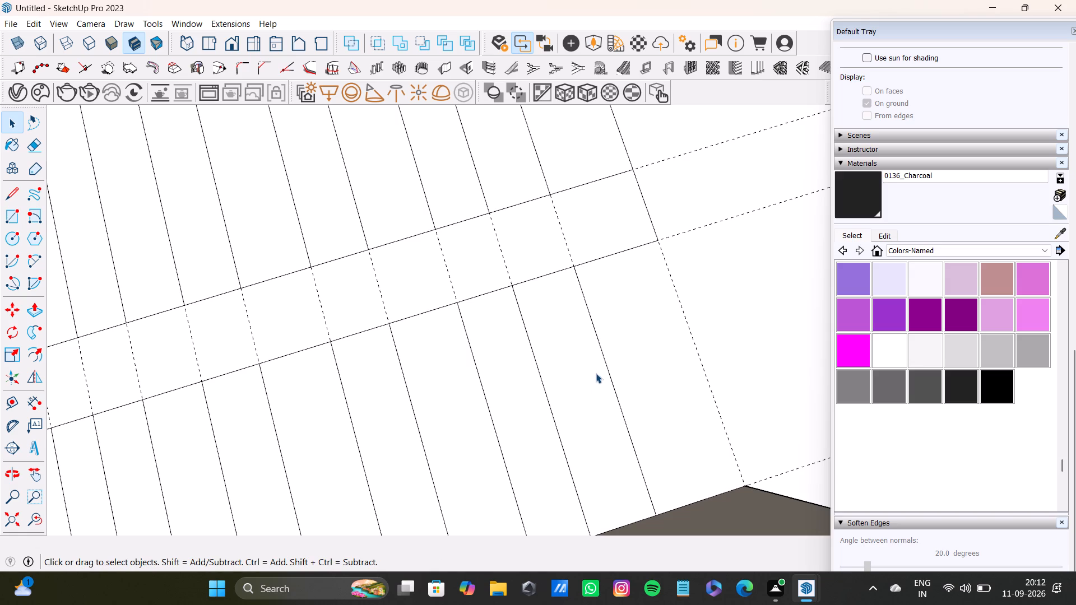
pyautogui.press('r')
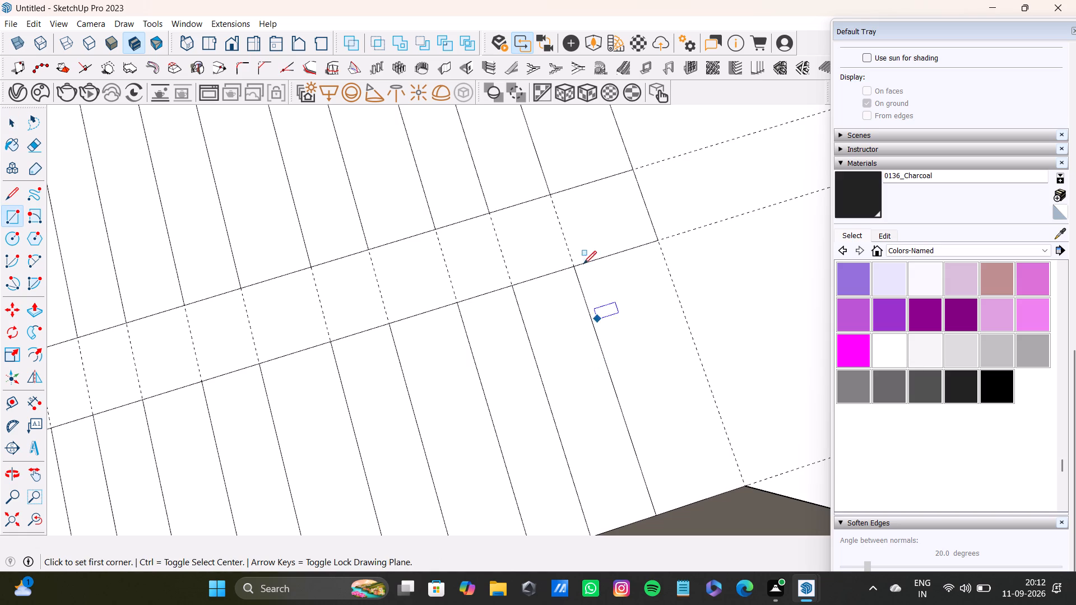
pyautogui.click(575, 266)
pyautogui.click(746, 485)
# Paint the first strip on the band's upper side, beside the side wall, with 0115_MediumPurple.
pyautogui.scroll(-2, 649, 420)
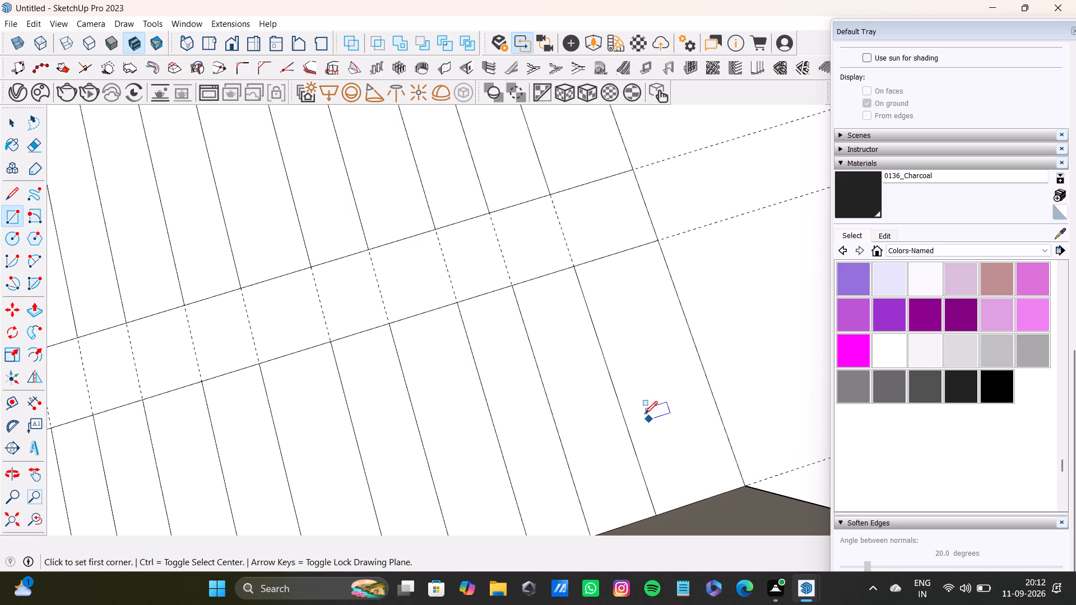
pyautogui.scroll(-5, 644, 414)
pyautogui.keyDown('shift'); pyautogui.moveTo(602, 402); pyautogui.dragTo(647, 394, button='middle'); pyautogui.keyUp('shift')
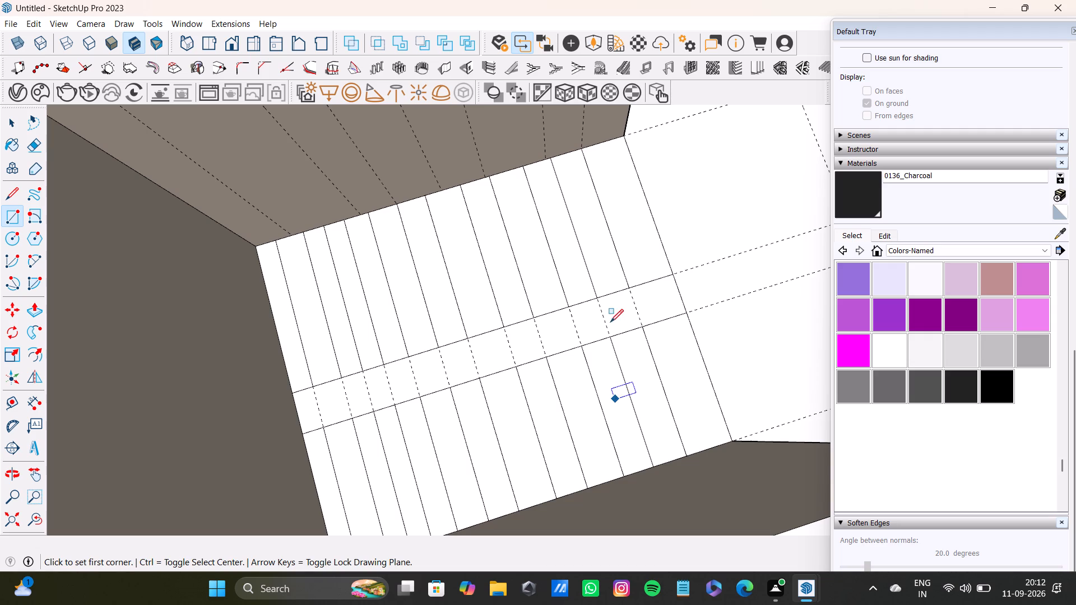
pyautogui.click(853, 286)
pyautogui.click(295, 342)
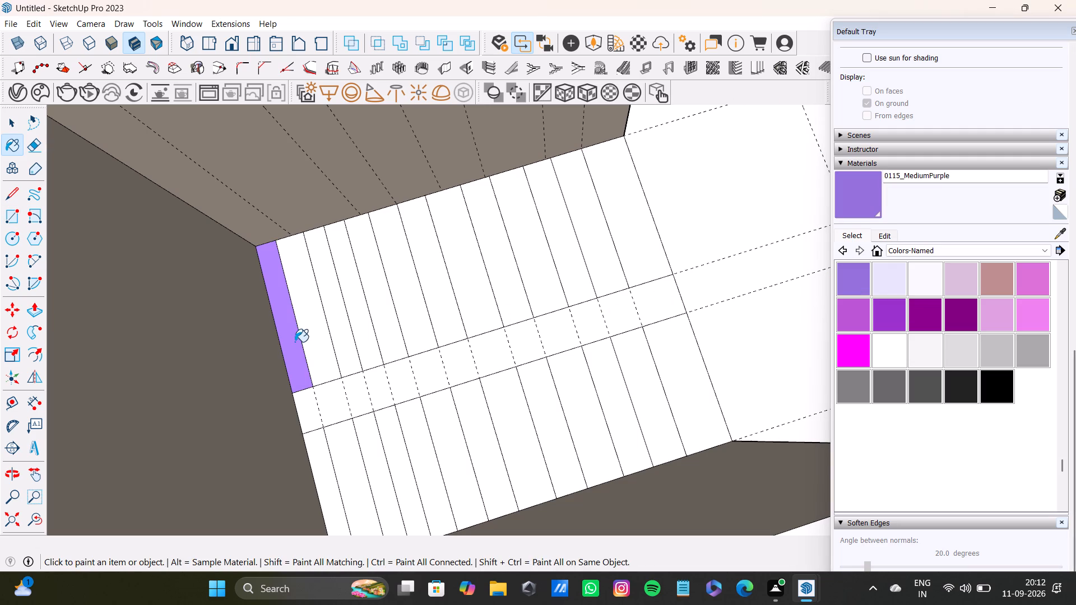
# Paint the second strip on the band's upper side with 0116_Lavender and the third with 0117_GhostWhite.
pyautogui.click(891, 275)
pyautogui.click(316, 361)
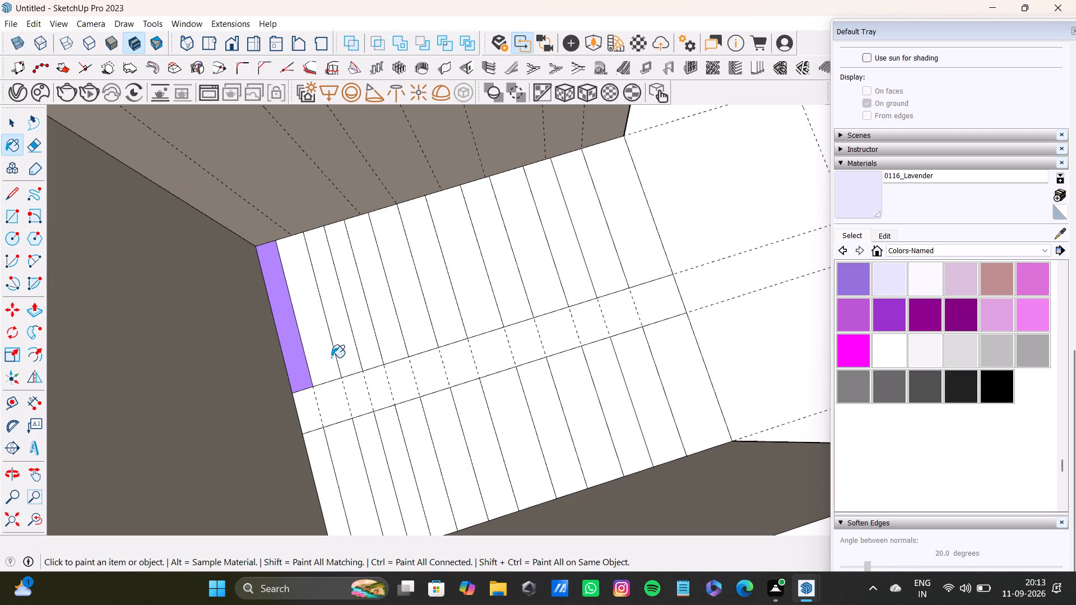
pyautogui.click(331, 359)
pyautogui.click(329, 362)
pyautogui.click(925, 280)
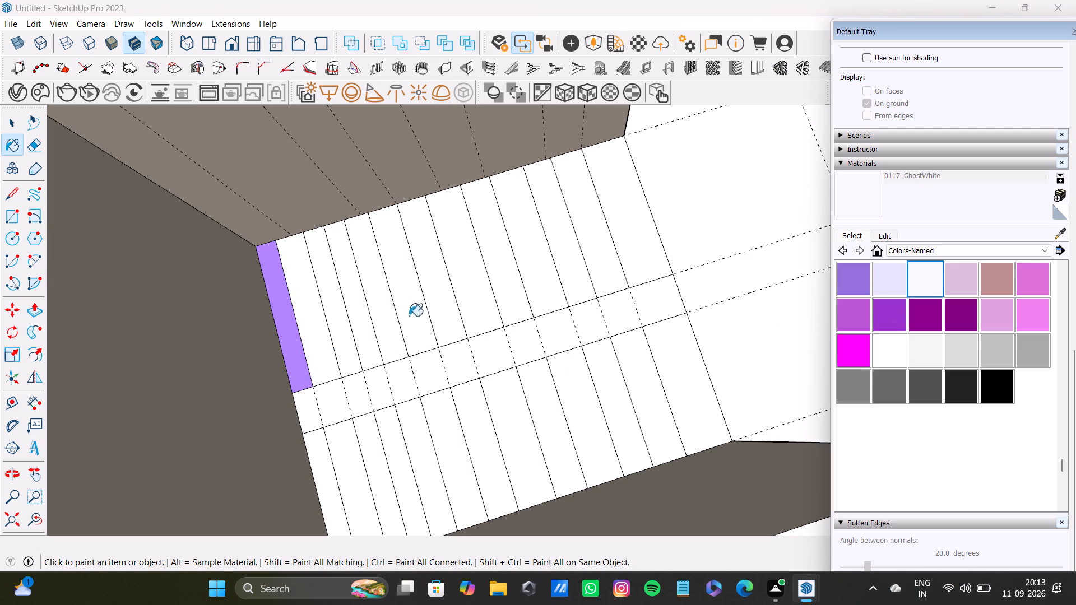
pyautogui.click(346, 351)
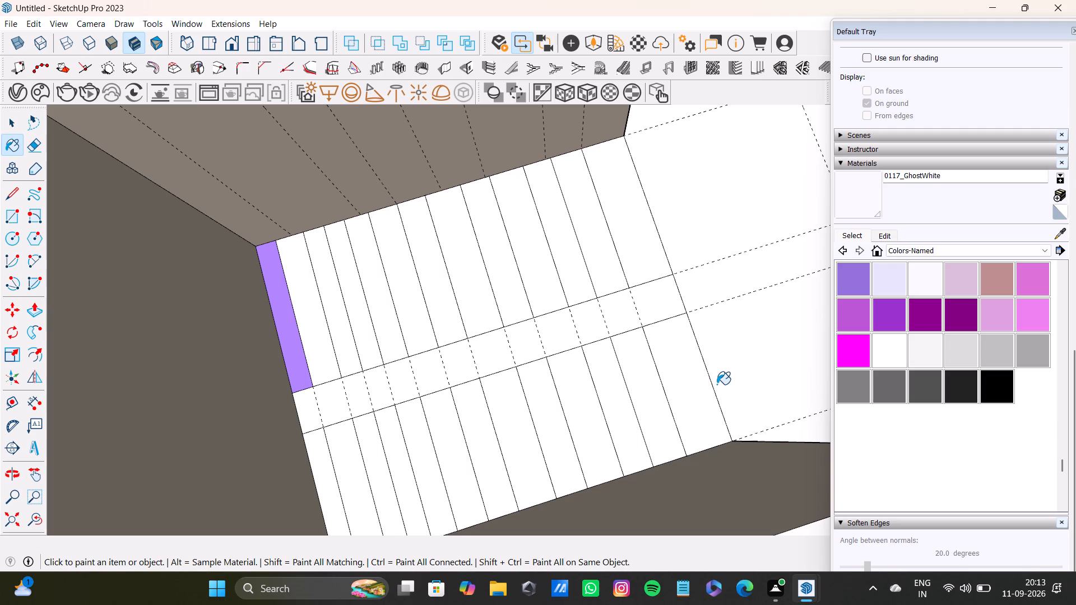
# Paint the second strip on the band's upper side with 0122_DarkOrchid.
pyautogui.click(890, 321)
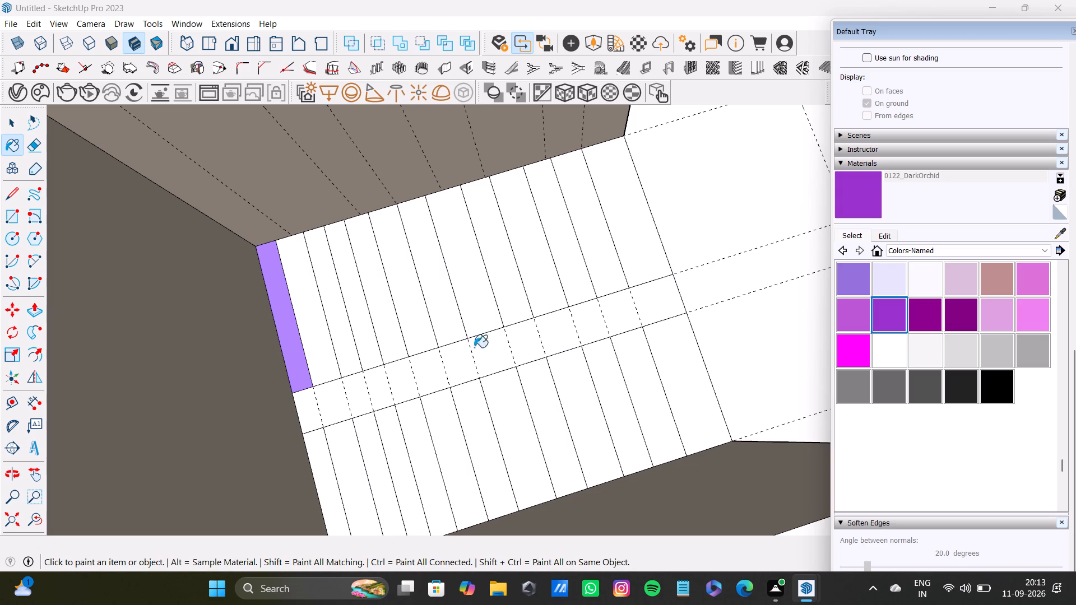
pyautogui.click(329, 357)
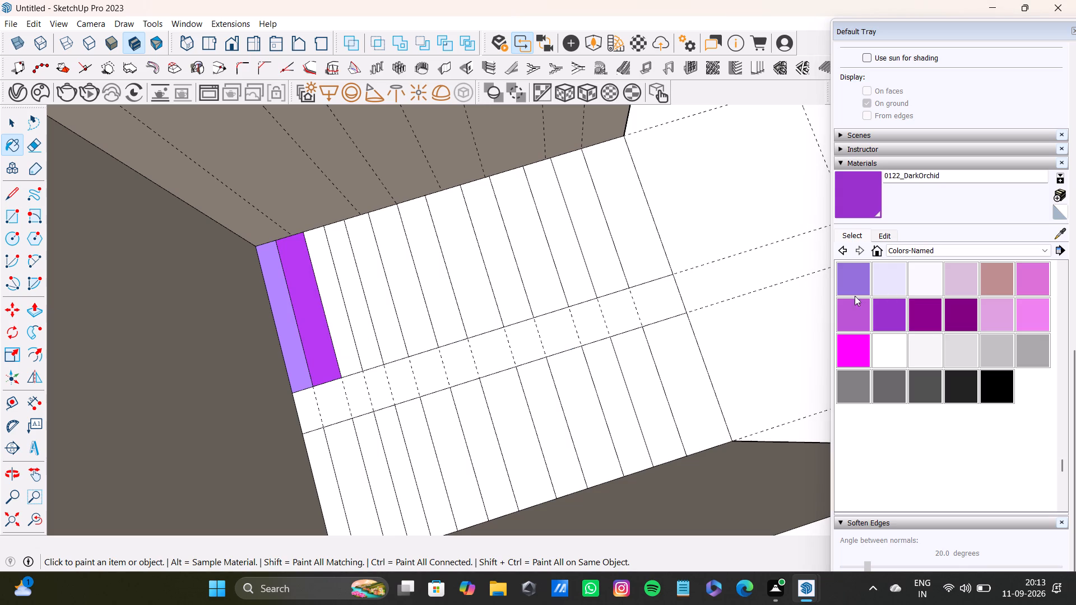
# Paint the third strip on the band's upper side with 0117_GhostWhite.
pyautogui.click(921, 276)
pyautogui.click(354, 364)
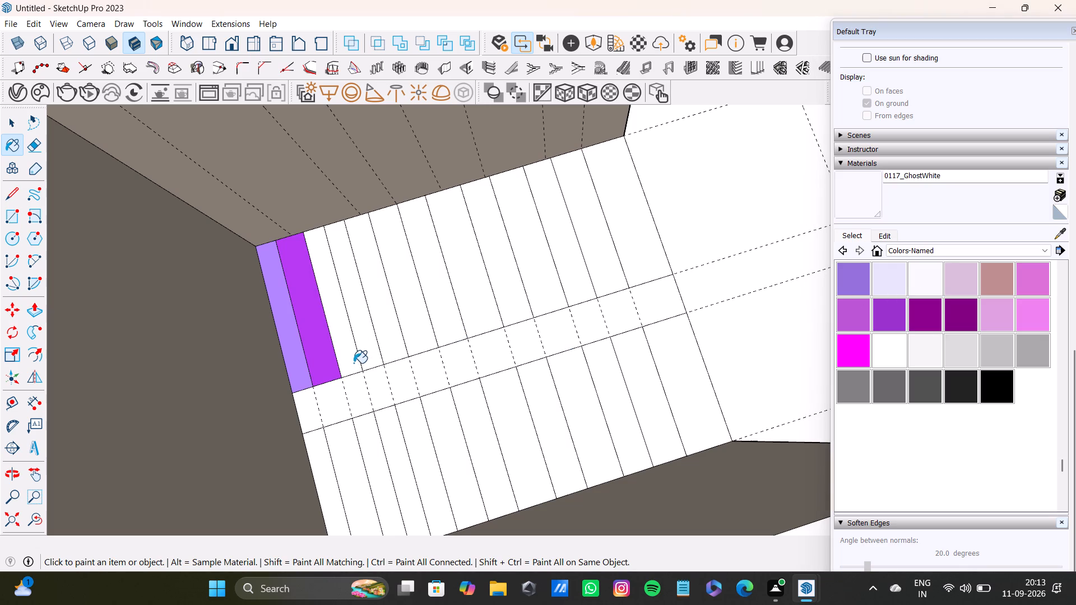
# Paint the third strip on the band's upper side with 0099_LightSteelBlue and the fourth with 0100_SteelBlue.
pyautogui.scroll(4, 961, 315)
pyautogui.click(930, 325)
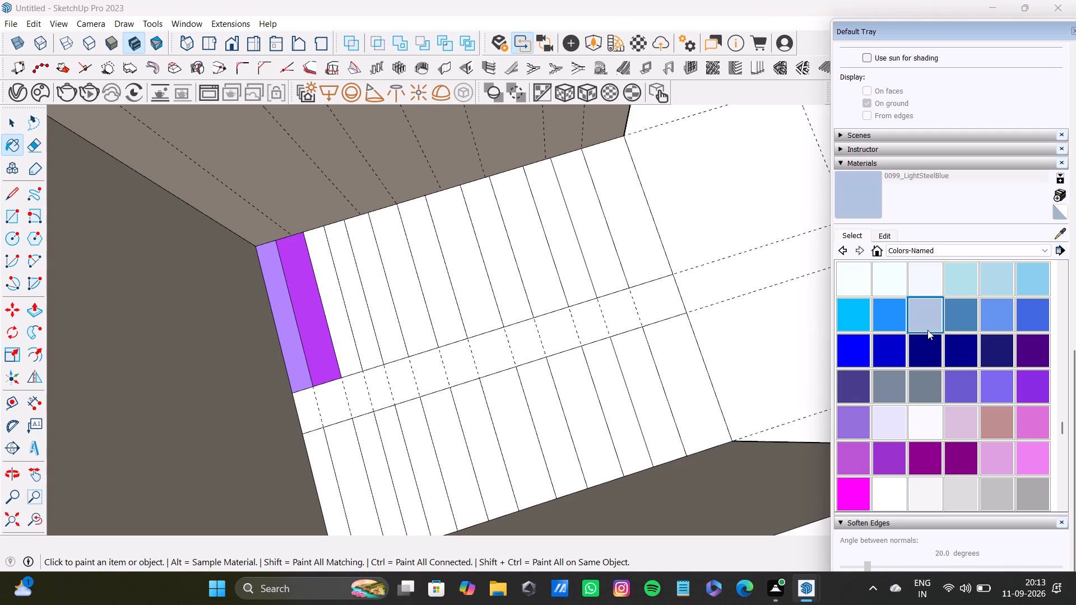
pyautogui.click(345, 349)
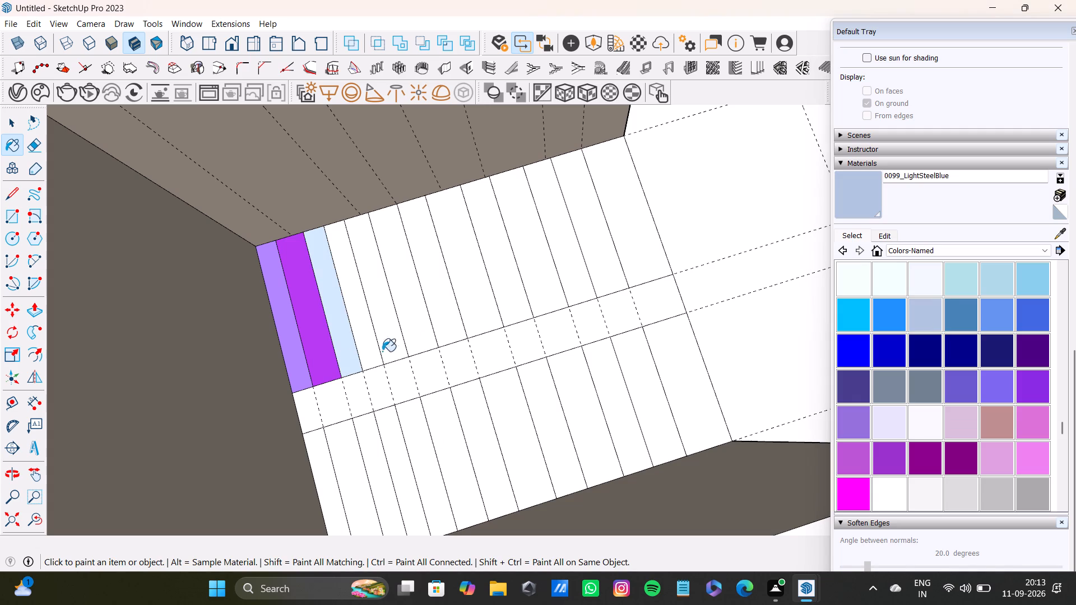
pyautogui.click(957, 316)
pyautogui.click(373, 355)
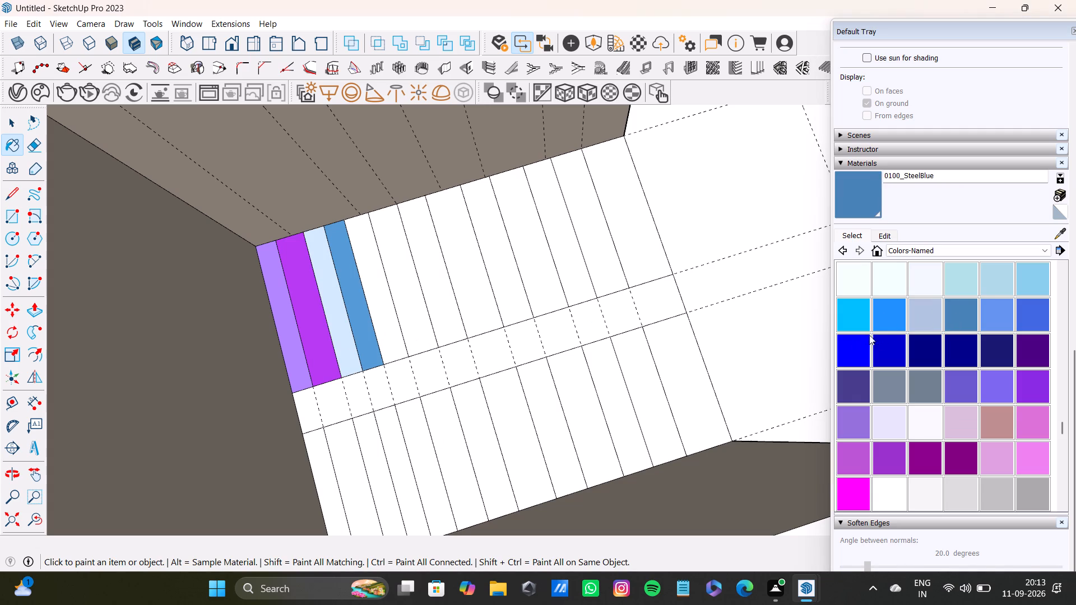
# Paint the fifth strip on the band's upper side with 0101_CornflowerBlue and the sixth with 0102_RoyalBlue.
pyautogui.click(999, 320)
pyautogui.click(386, 335)
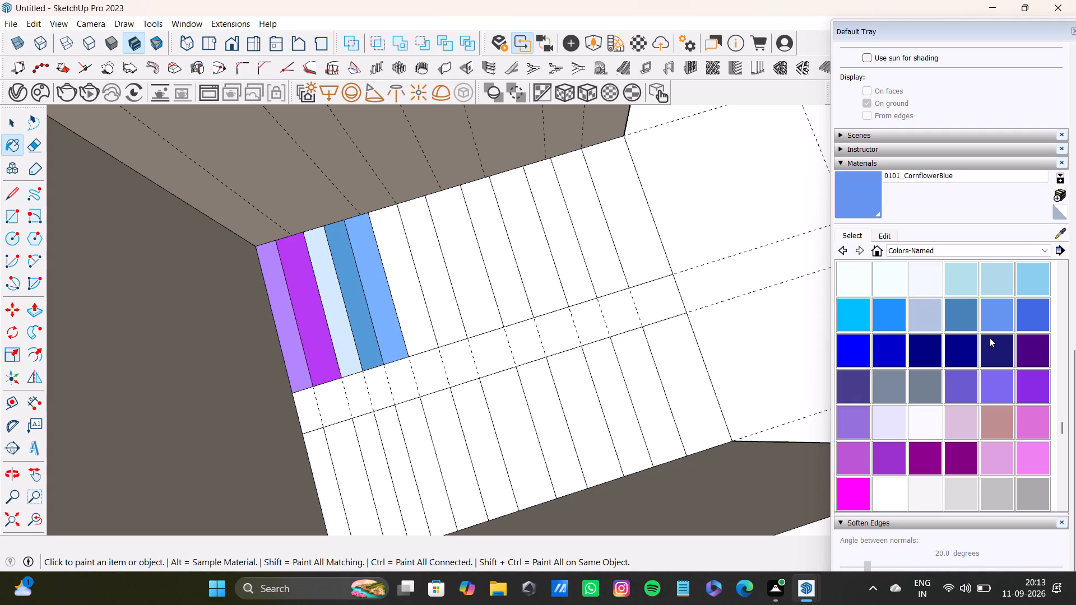
pyautogui.click(1031, 315)
pyautogui.click(418, 334)
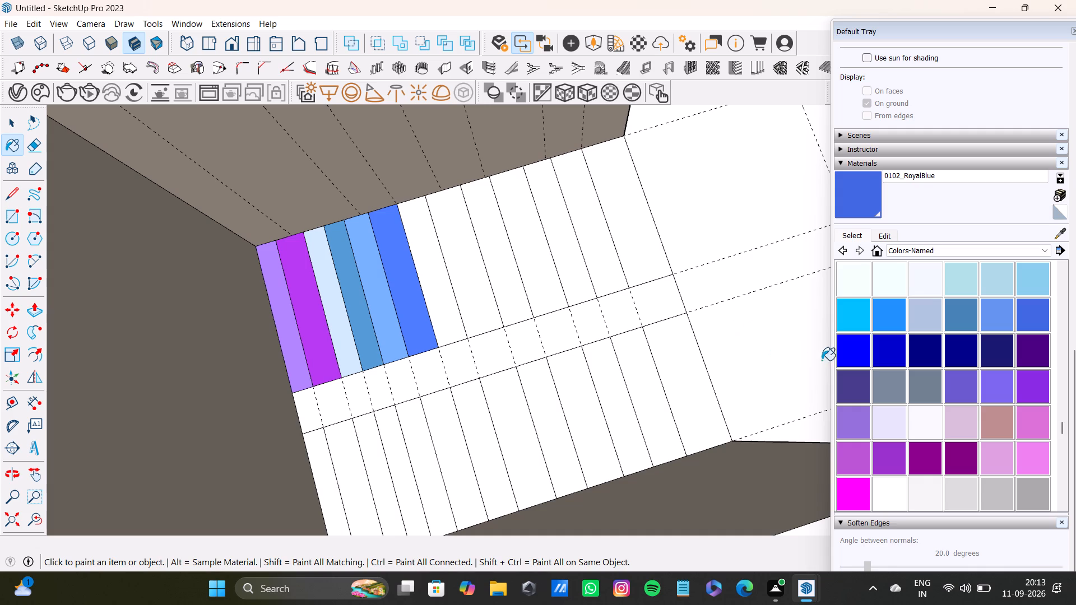
# Paint the seventh strip on the band's upper side with pure bright blue and the eighth with 0110_LightSlateGray.
pyautogui.click(862, 352)
pyautogui.click(432, 291)
pyautogui.click(900, 383)
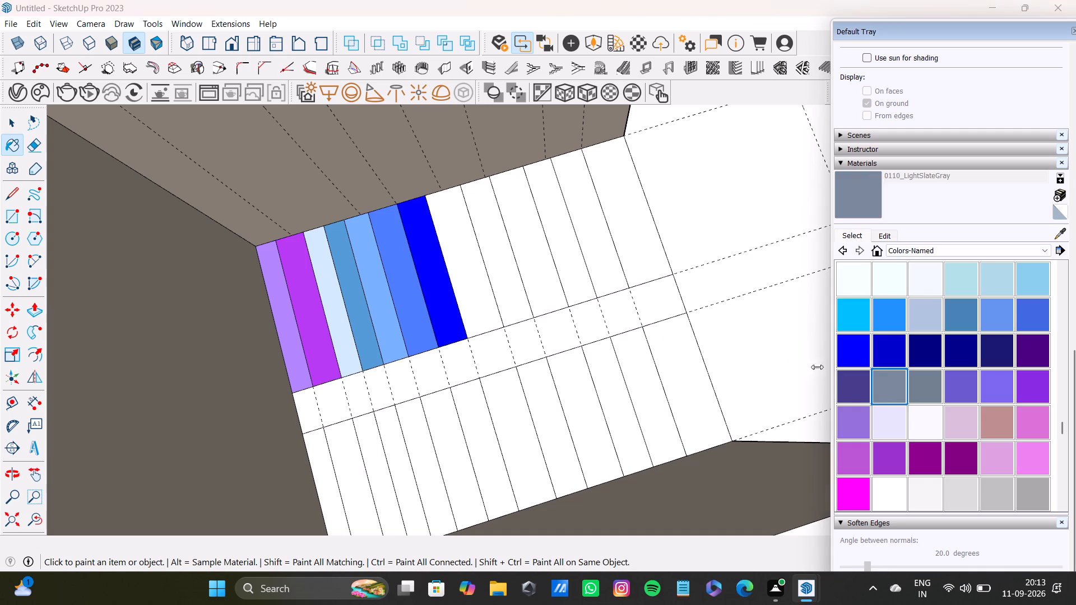
pyautogui.click(471, 296)
# Paint the ninth strip on the band's upper side with 0105_Navy and the tenth with 0106_DarkBlue.
pyautogui.click(933, 352)
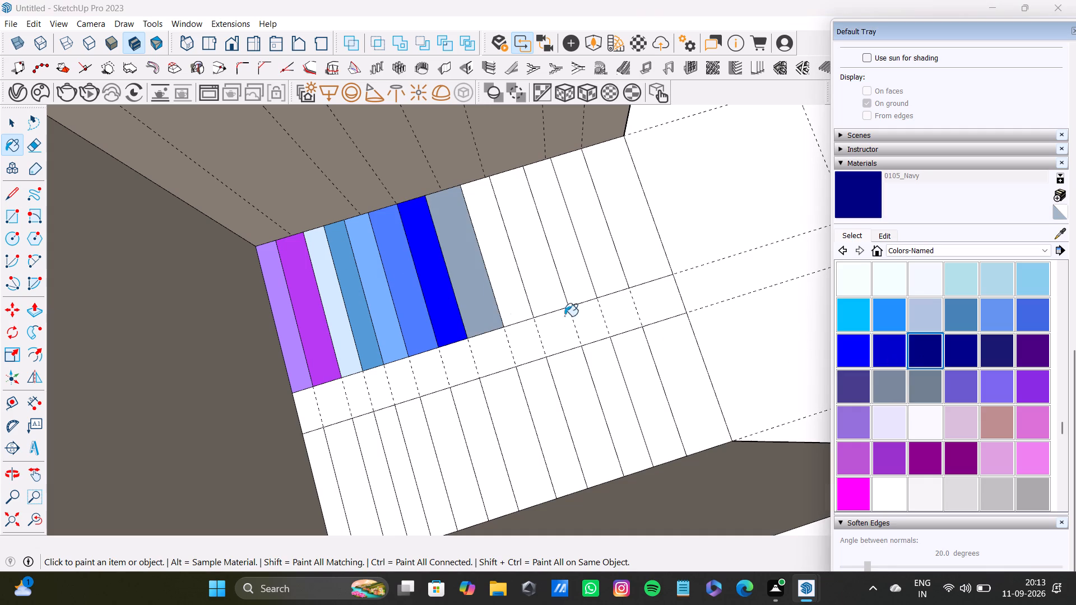
pyautogui.click(507, 306)
pyautogui.click(964, 356)
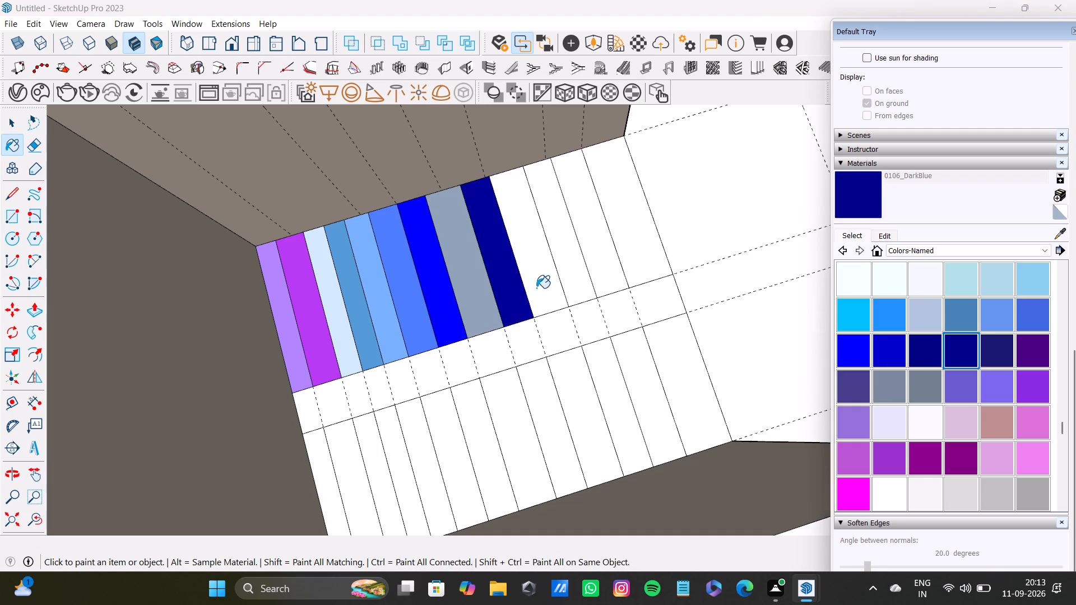
pyautogui.click(536, 288)
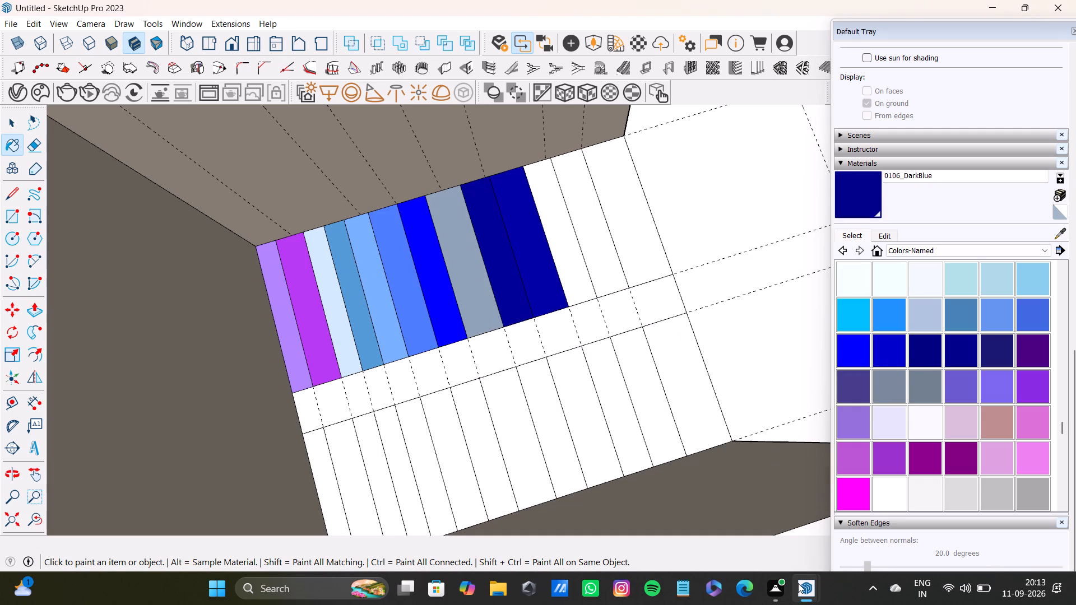
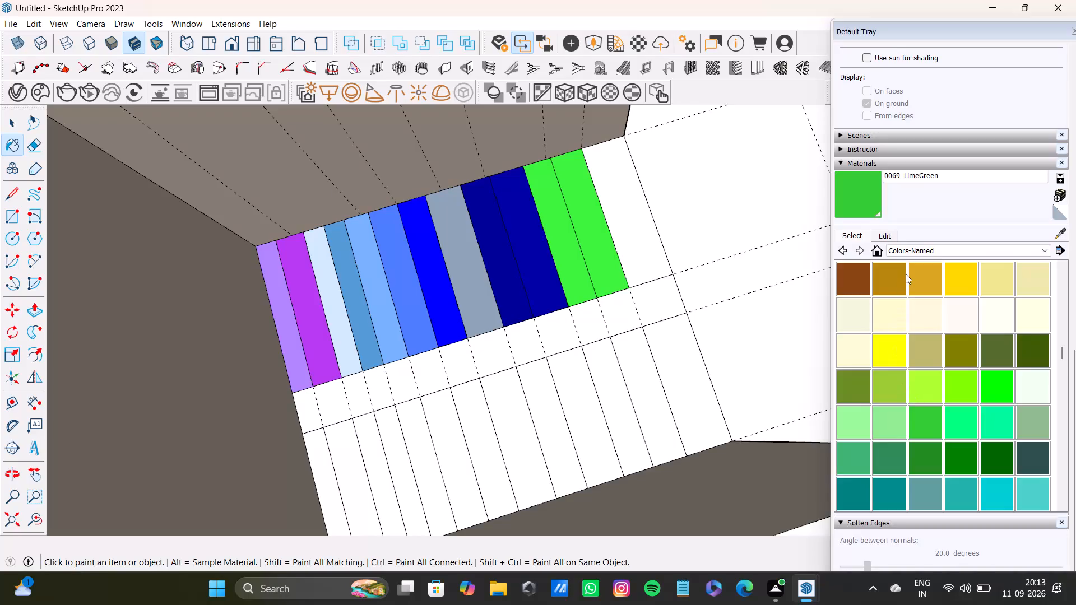
# Paint the widest end strips of both rows DarkGoldenrod and the next four strips of the unpainted row NavajoWhite.
pyautogui.click(650, 261)
pyautogui.click(683, 370)
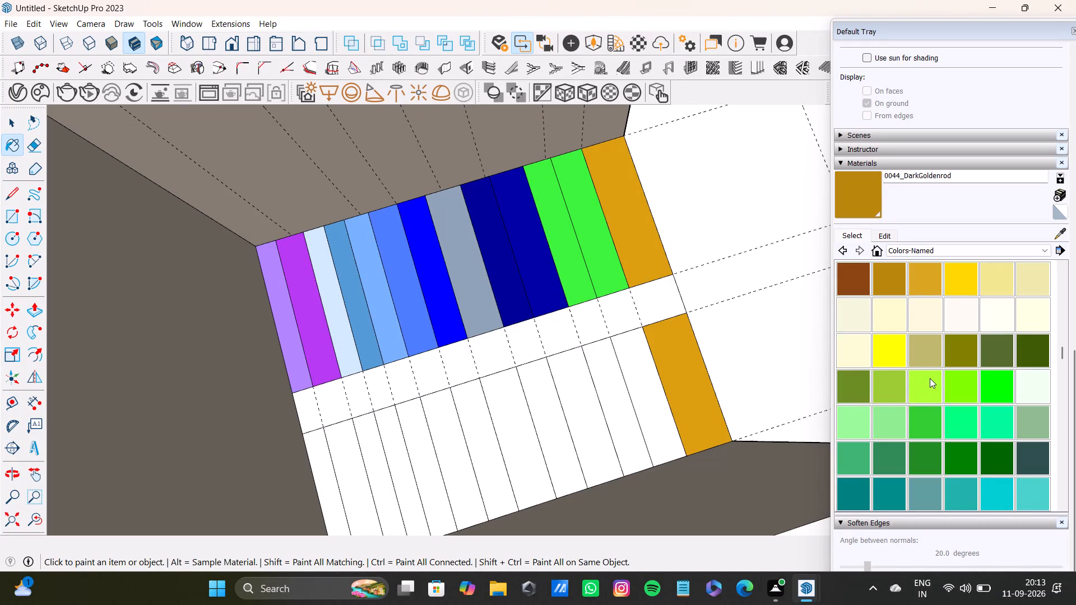
pyautogui.scroll(3, 930, 379)
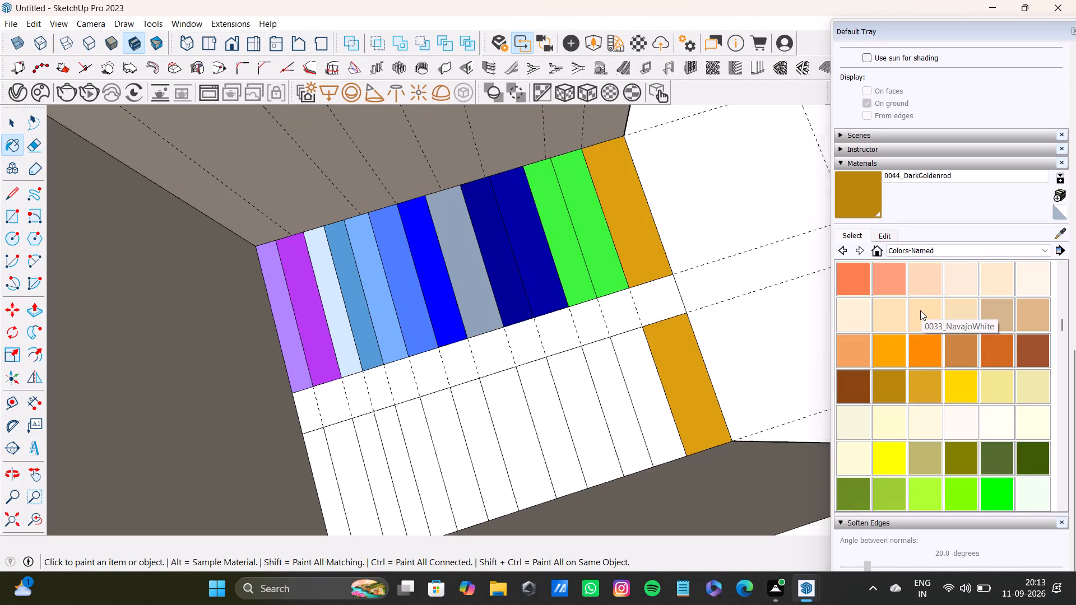
pyautogui.click(920, 310)
pyautogui.click(642, 395)
pyautogui.click(616, 411)
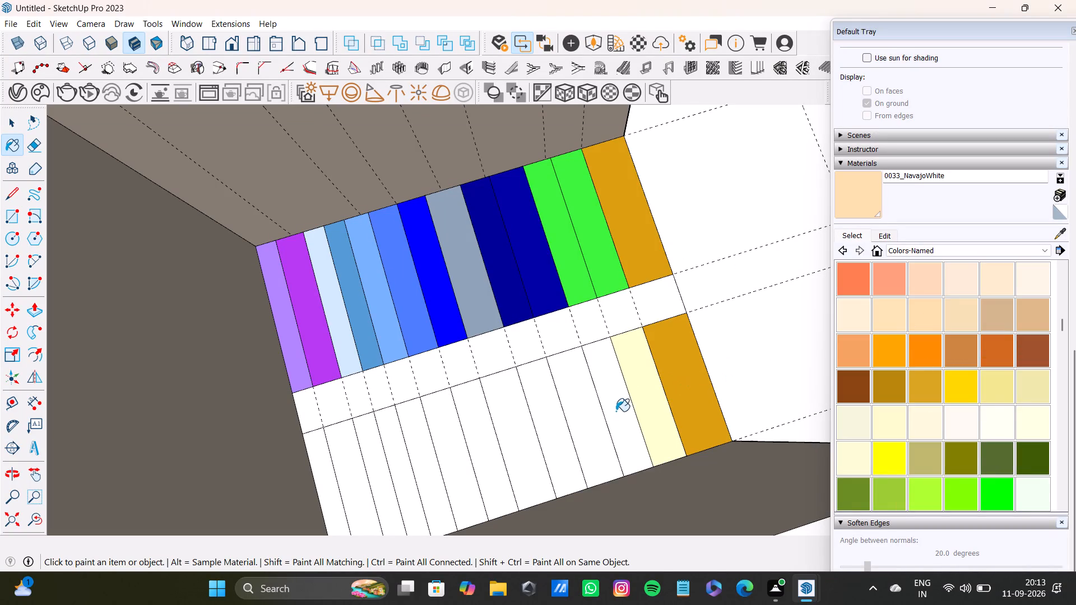
pyautogui.click(581, 418)
pyautogui.click(544, 437)
# Paint the two strips beside the NavajoWhite ones Red and the following two strips DeepPink.
pyautogui.scroll(3, 881, 393)
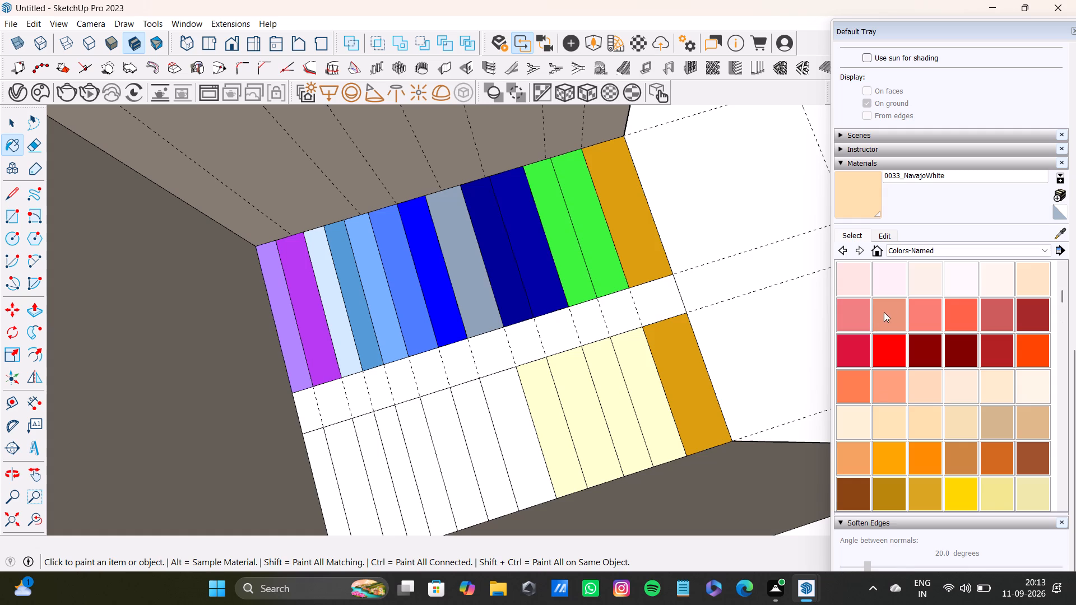
pyautogui.click(893, 362)
pyautogui.click(507, 437)
pyautogui.click(479, 445)
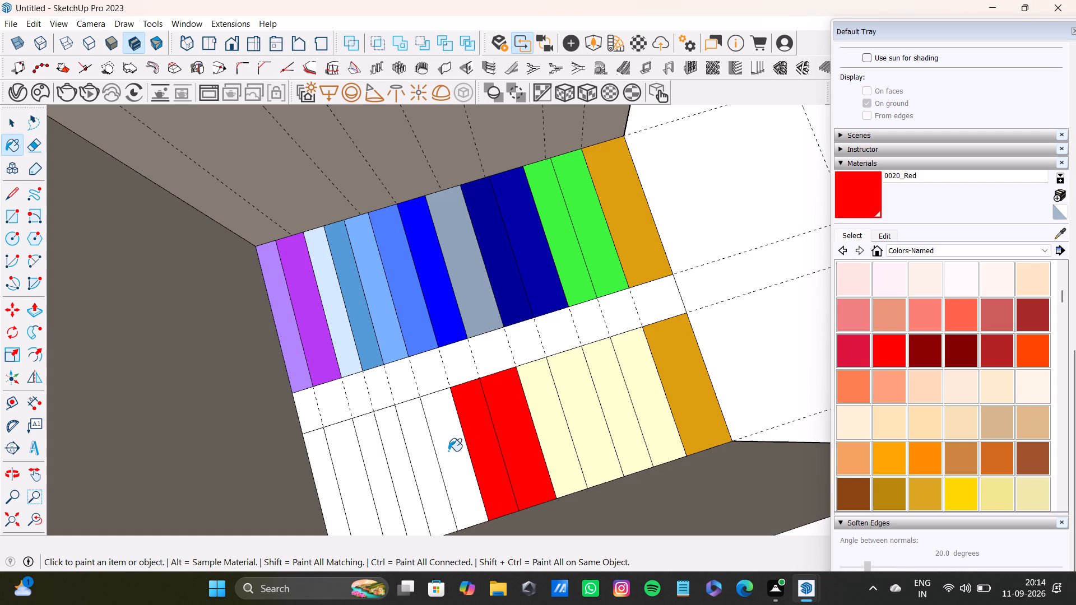
pyautogui.scroll(6, 933, 373)
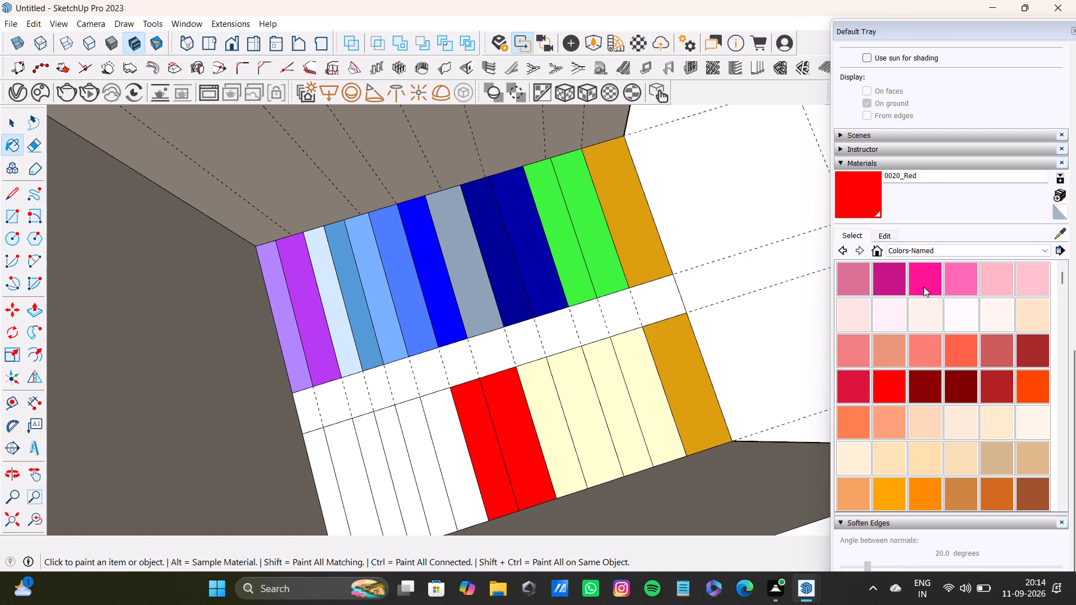
pyautogui.click(924, 285)
pyautogui.click(452, 466)
pyautogui.click(416, 477)
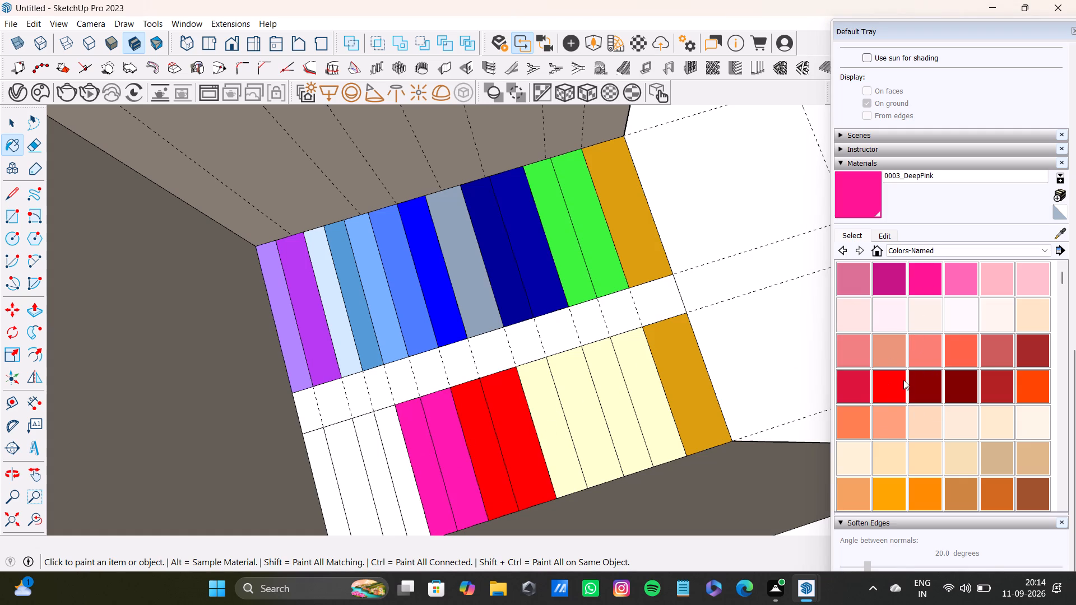
# Paint the strip beside the pink ones SpringGreen and the adjoining strip GreenYellow.
pyautogui.scroll(5, 903, 380)
pyautogui.scroll(-12, 937, 412)
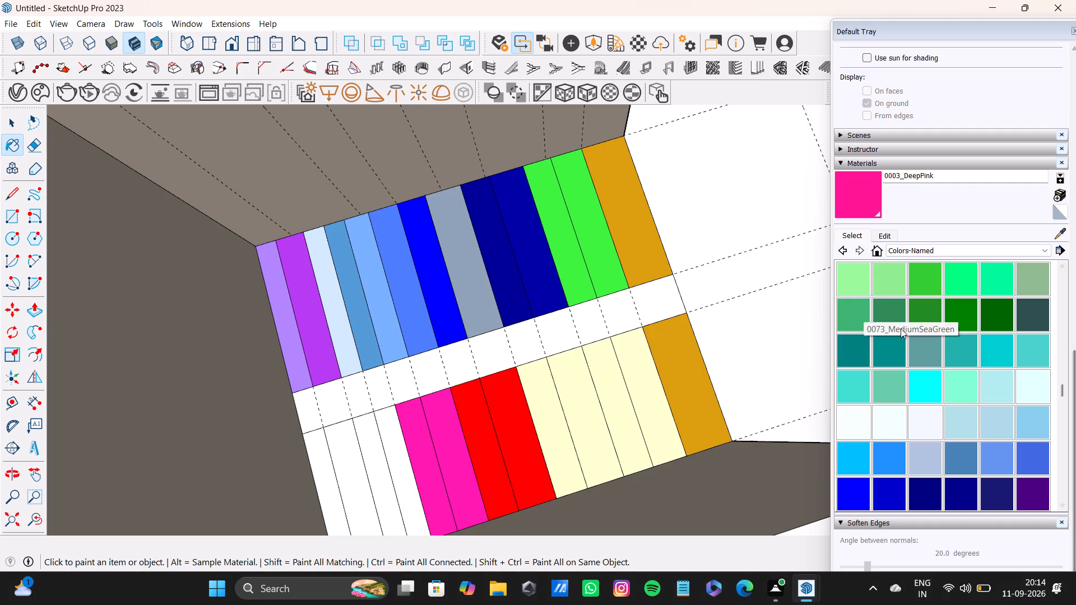
pyautogui.scroll(3, 929, 369)
pyautogui.click(958, 388)
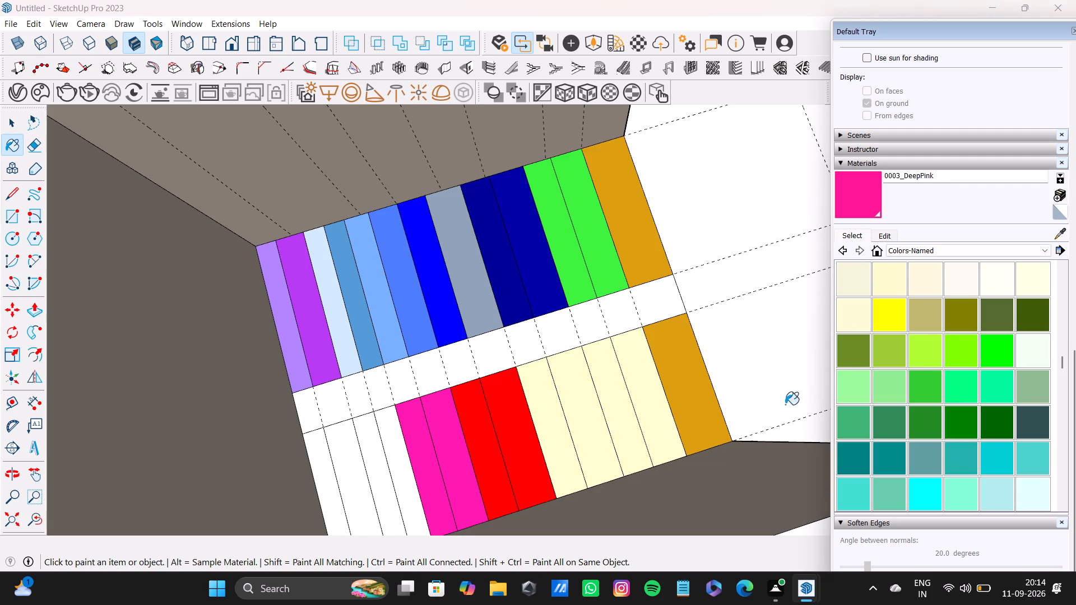
pyautogui.click(405, 481)
pyautogui.click(400, 481)
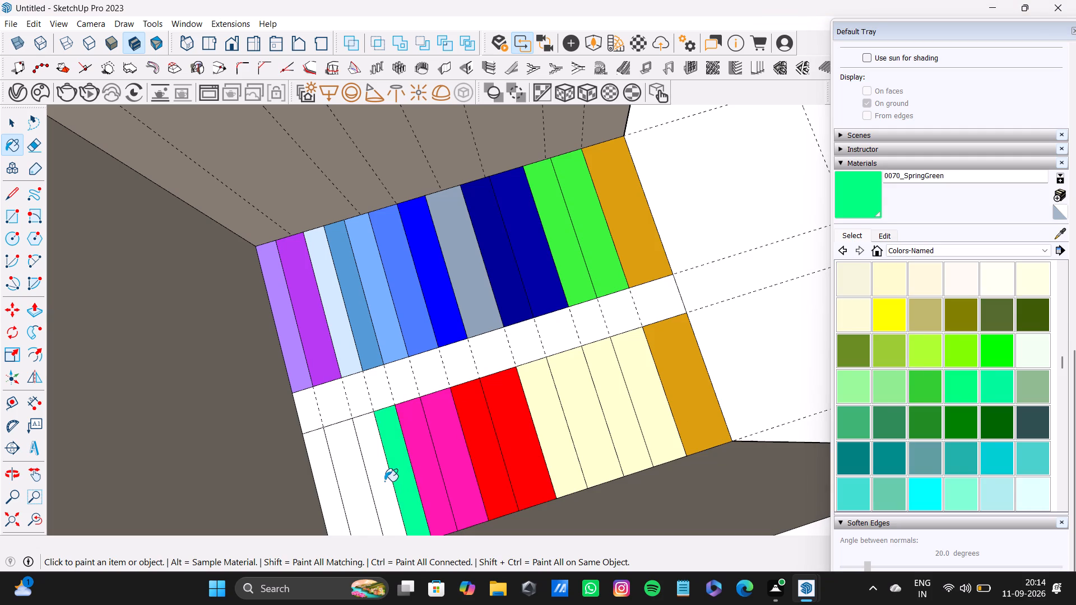
pyautogui.click(916, 338)
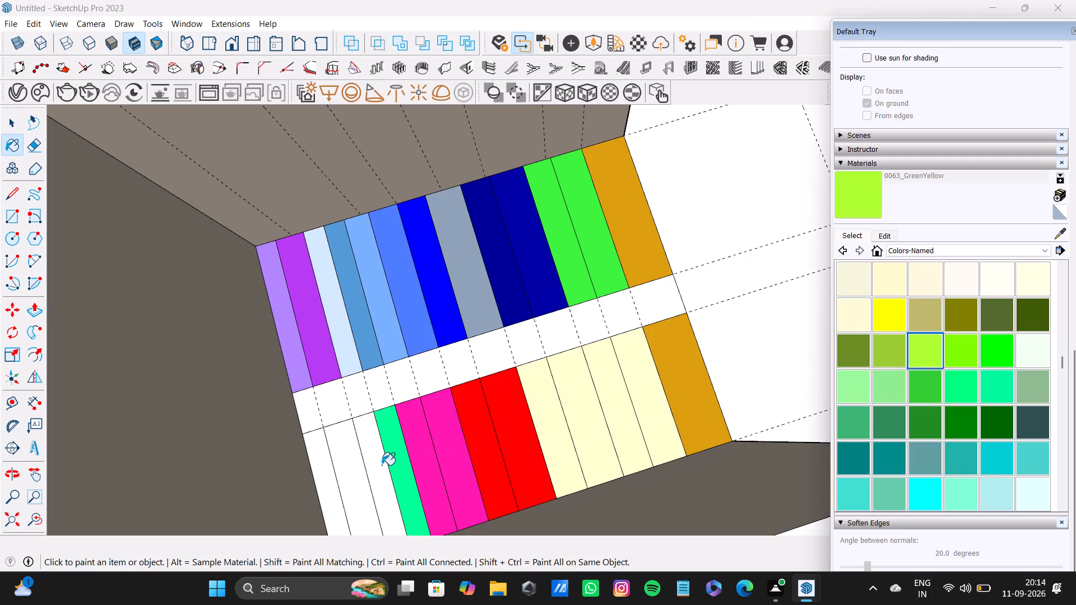
pyautogui.click(382, 465)
# Finish the row by painting its last two strips GrassGreen and FireBrick.
pyautogui.scroll(3, 949, 335)
pyautogui.click(1026, 422)
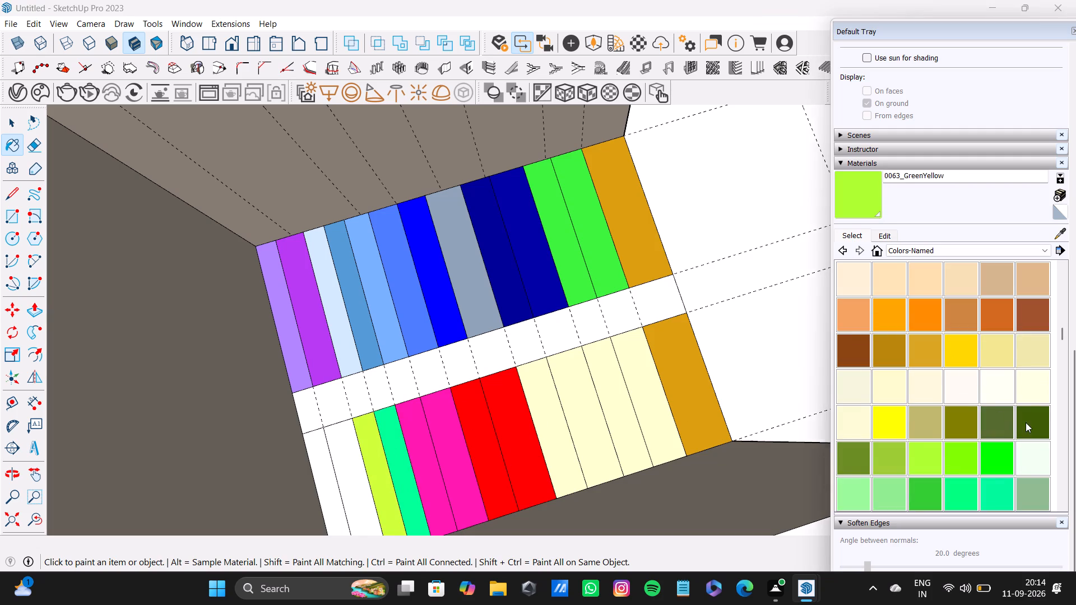
pyautogui.click(349, 482)
pyautogui.scroll(2, 875, 418)
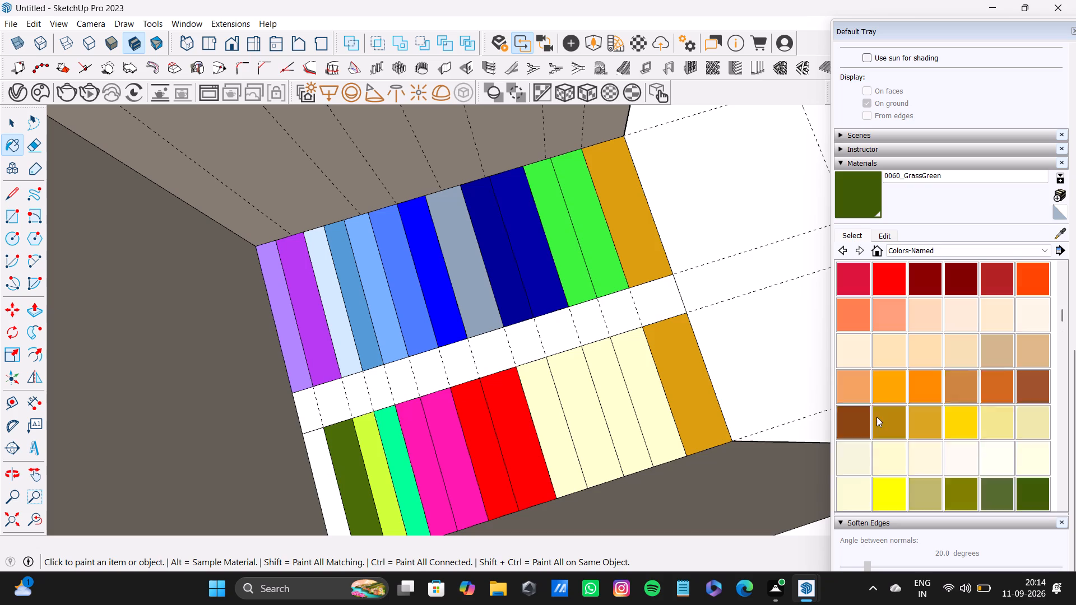
pyautogui.scroll(1, 876, 417)
pyautogui.click(993, 315)
pyautogui.click(313, 460)
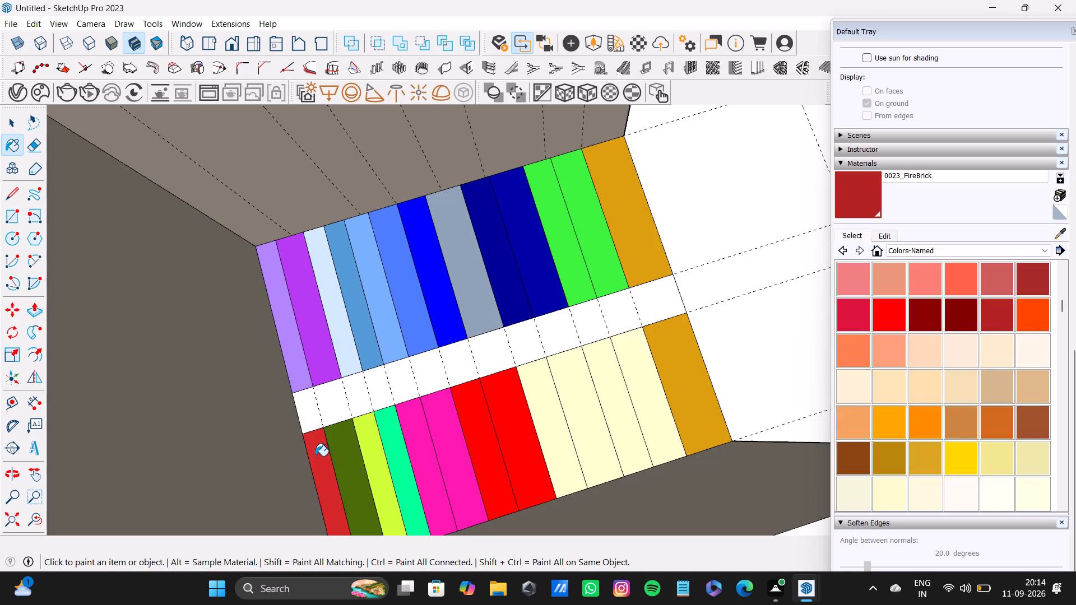
pyautogui.scroll(-13, 778, 373)
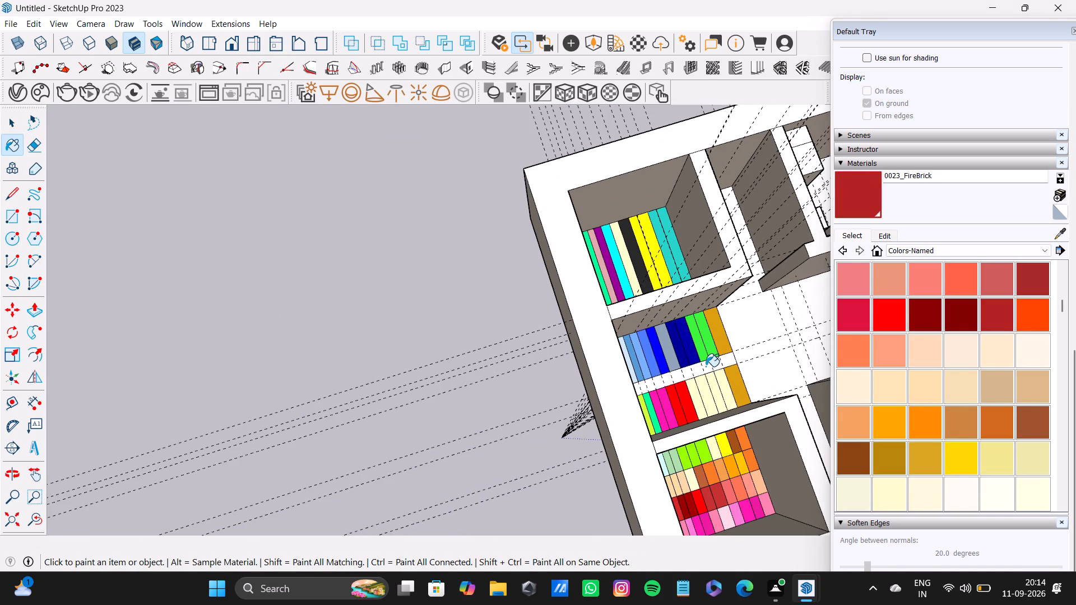
pyautogui.press('space')
# Draw two rectangles across the white gap between the strip rows, beside the goldenrod strip and the first green strip.
pyautogui.scroll(-6, 665, 146)
pyautogui.keyDown('shift'); pyautogui.moveTo(652, 156); pyautogui.dragTo(521, 218, button='middle'); pyautogui.keyUp('shift')
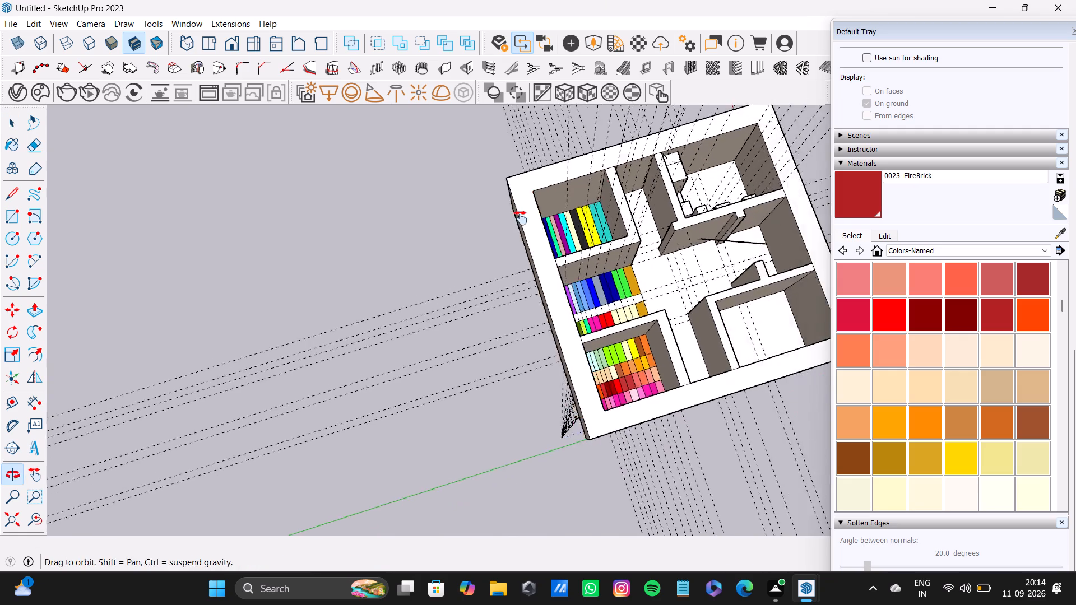
pyautogui.keyDown('shift'); pyautogui.moveTo(521, 218); pyautogui.dragTo(520, 219, button='middle'); pyautogui.keyUp('shift')
pyautogui.scroll(6, 535, 247)
pyautogui.moveTo(553, 297); pyautogui.dragTo(428, 222, button='middle')
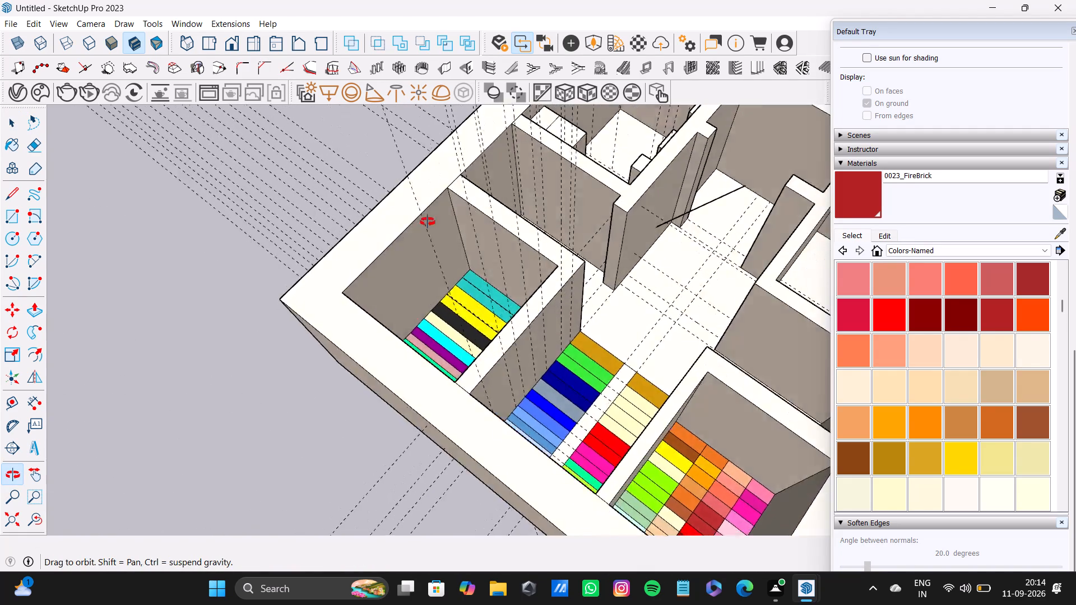
pyautogui.moveTo(428, 222); pyautogui.dragTo(443, 238, button='middle')
pyautogui.moveTo(546, 373); pyautogui.dragTo(673, 436, button='middle')
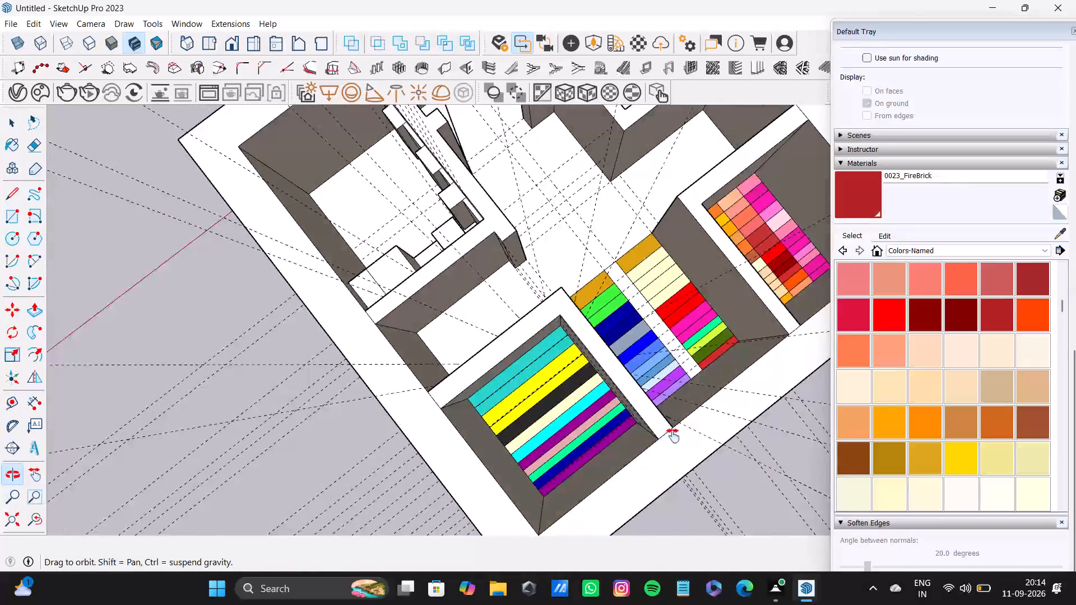
pyautogui.moveTo(673, 436); pyautogui.dragTo(499, 443, button='middle')
pyautogui.scroll(11, 432, 327)
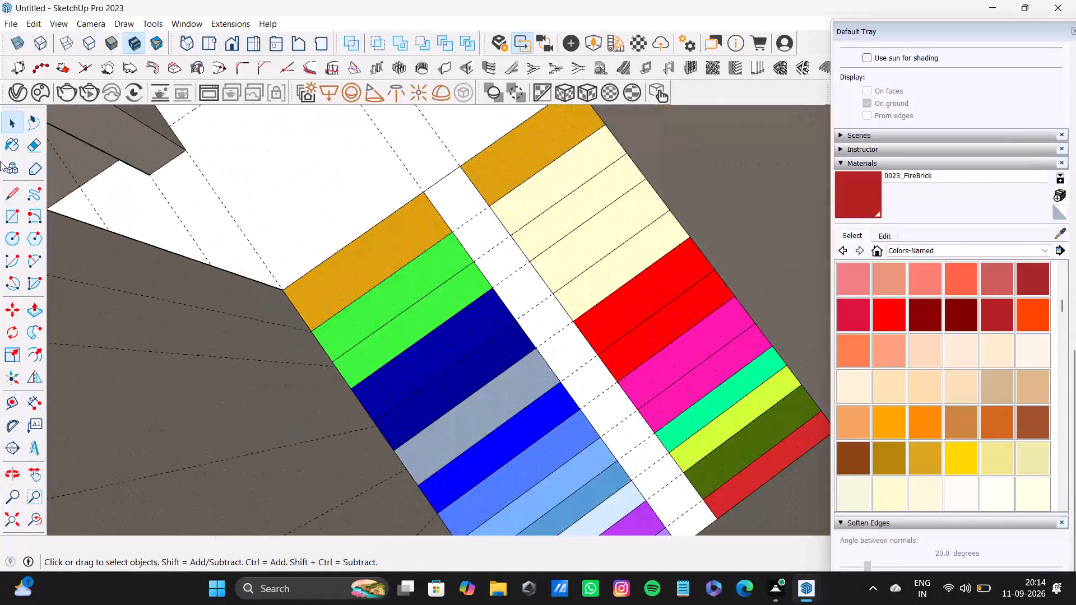
pyautogui.scroll(3, 395, 266)
pyautogui.moveTo(14, 218); pyautogui.dragTo(21, 218)
pyautogui.scroll(3, 445, 210)
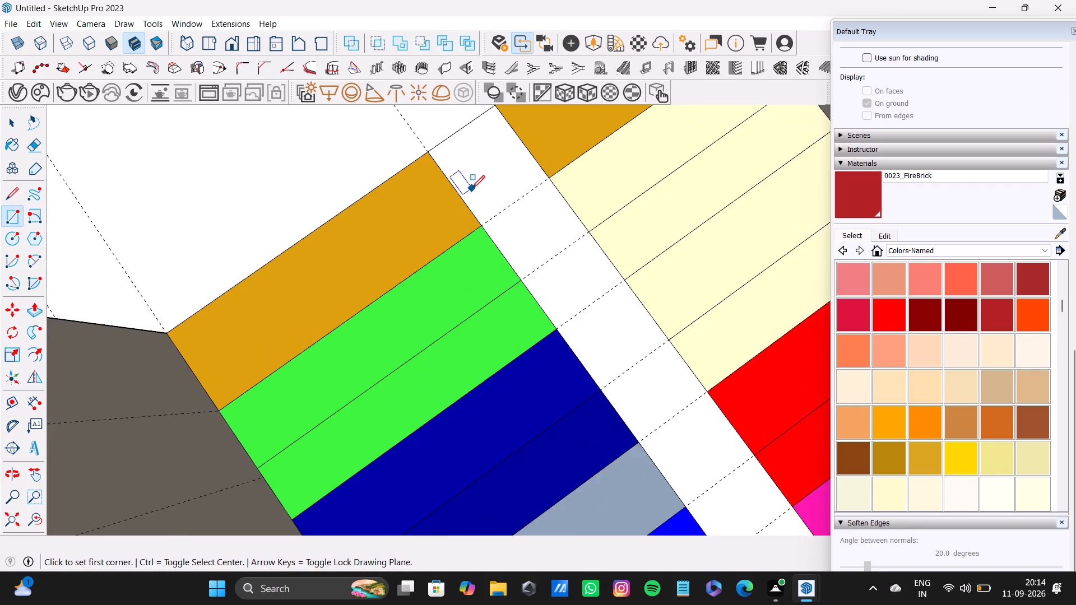
pyautogui.scroll(1, 472, 188)
pyautogui.click(419, 150)
pyautogui.click(556, 176)
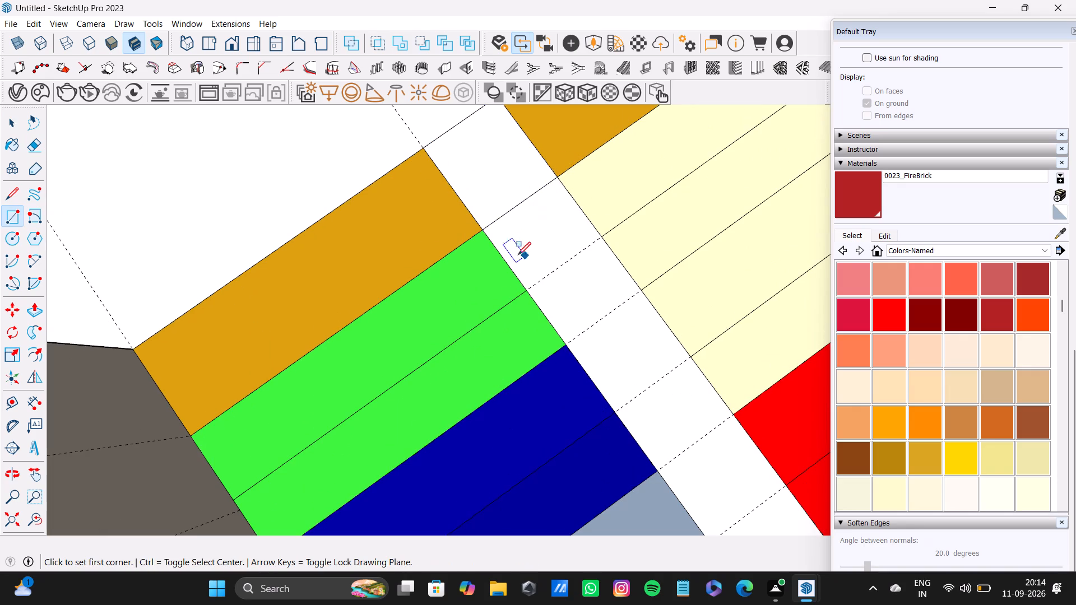
pyautogui.click(482, 227)
pyautogui.click(602, 239)
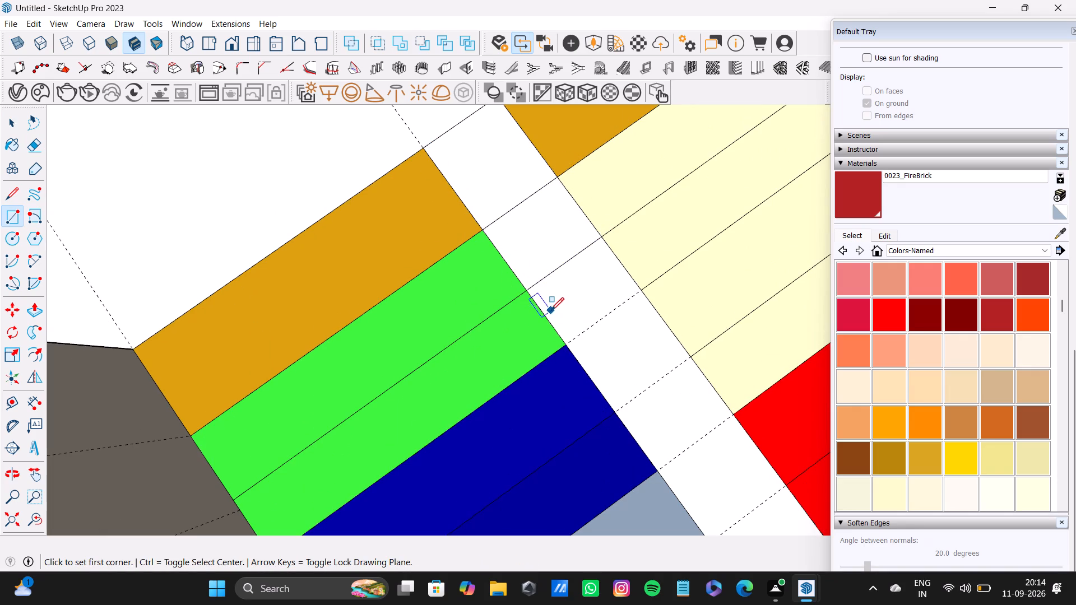
# Draw two more rectangles across the white gap, beside the two navy strips.
pyautogui.click(574, 342)
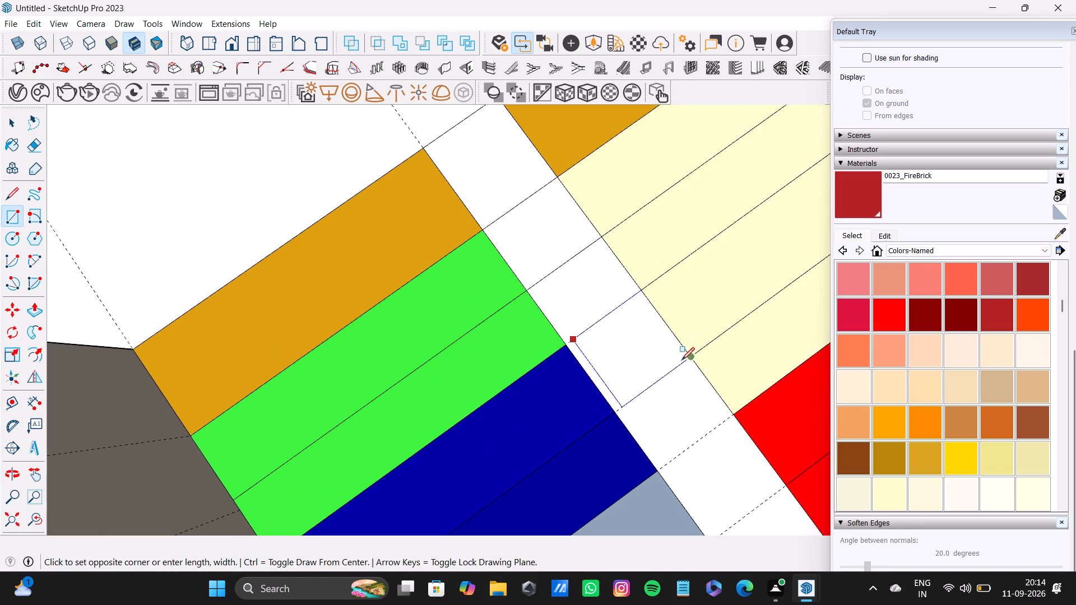
pyautogui.click(688, 360)
pyautogui.click(615, 408)
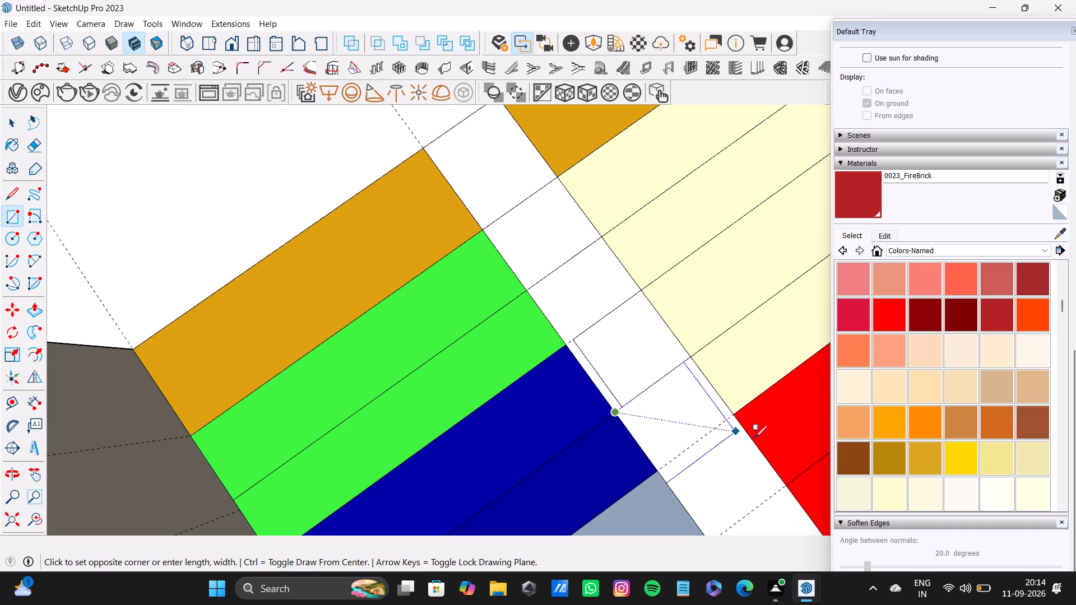
pyautogui.click(733, 417)
# Draw three centre-based rectangles reaching across the white gap, starting at the edge corners of the grey and blue strips.
pyautogui.scroll(-7, 698, 461)
pyautogui.keyDown('ctrl'); pyautogui.moveTo(702, 449); pyautogui.dragTo(693, 391, button='middle'); pyautogui.keyUp('ctrl')
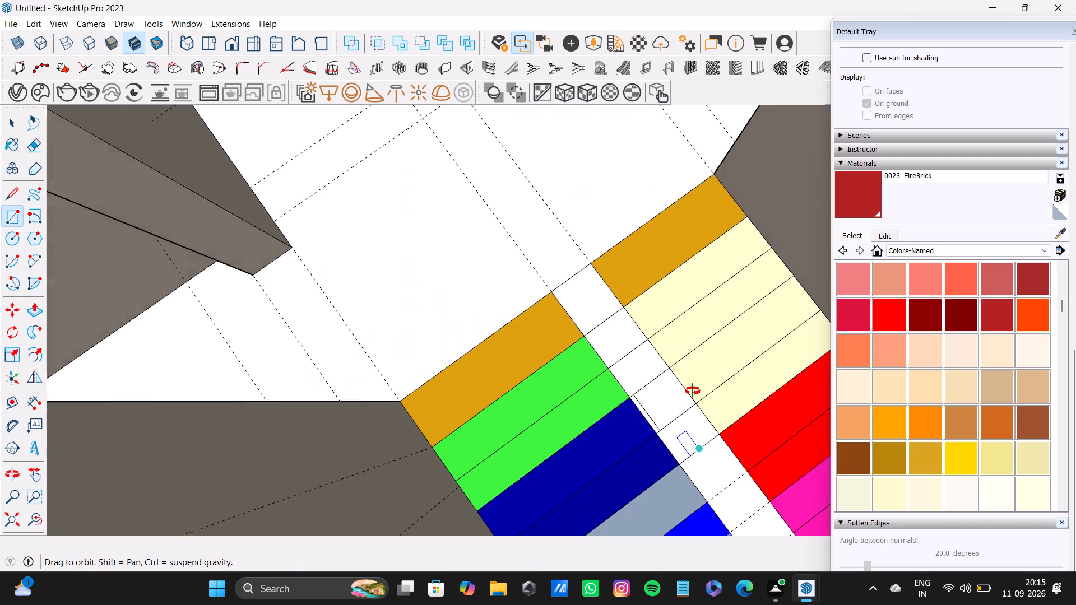
pyautogui.keyDown('ctrl'); pyautogui.moveTo(693, 391); pyautogui.dragTo(678, 333, button='middle'); pyautogui.keyUp('ctrl')
pyautogui.scroll(2, 668, 376)
pyautogui.scroll(-2, 666, 389)
pyautogui.keyDown('shift'); pyautogui.moveTo(667, 401); pyautogui.dragTo(625, 285, button='middle'); pyautogui.keyUp('shift')
pyautogui.moveTo(641, 344); pyautogui.dragTo(719, 408, button='middle')
pyautogui.scroll(1, 715, 406)
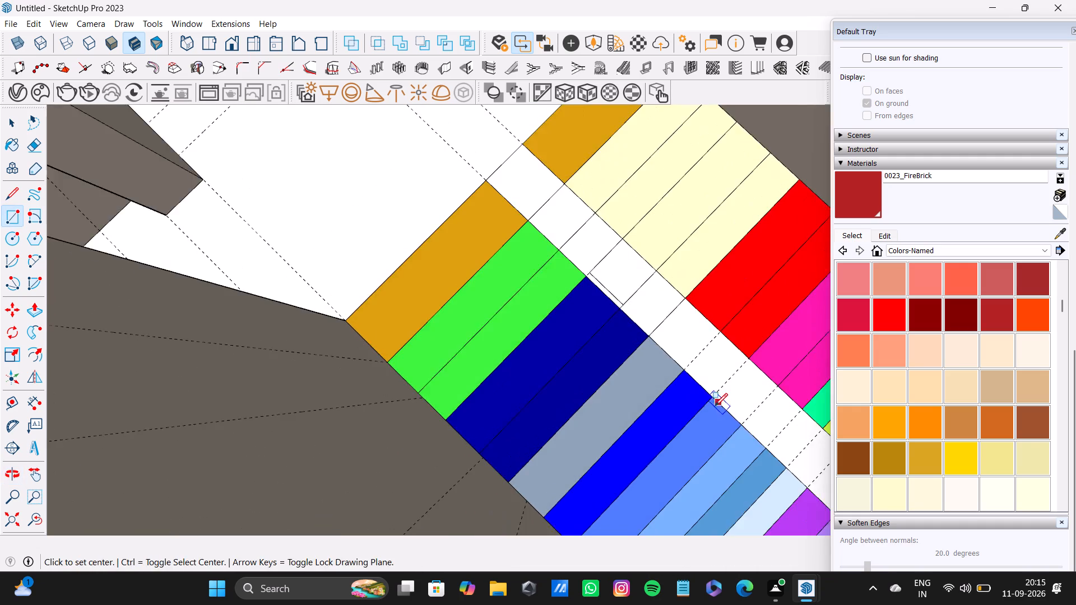
pyautogui.scroll(2, 715, 406)
pyautogui.keyDown('shift'); pyautogui.moveTo(698, 373); pyautogui.dragTo(589, 349, button='middle'); pyautogui.keyUp('shift')
pyautogui.scroll(4, 565, 333)
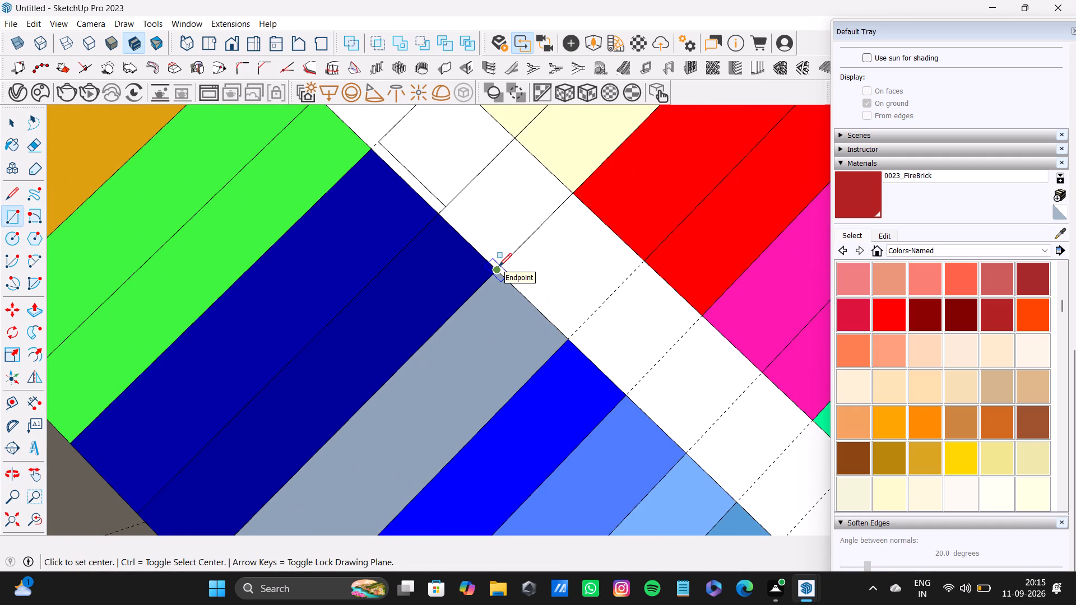
pyautogui.click(499, 266)
pyautogui.click(649, 260)
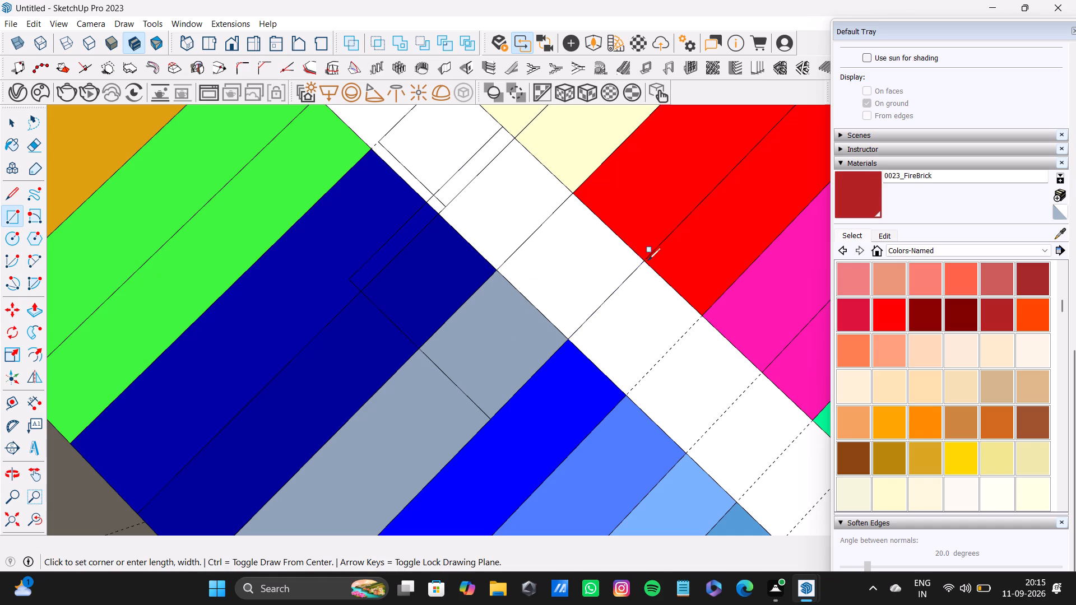
pyautogui.click(564, 332)
pyautogui.click(704, 313)
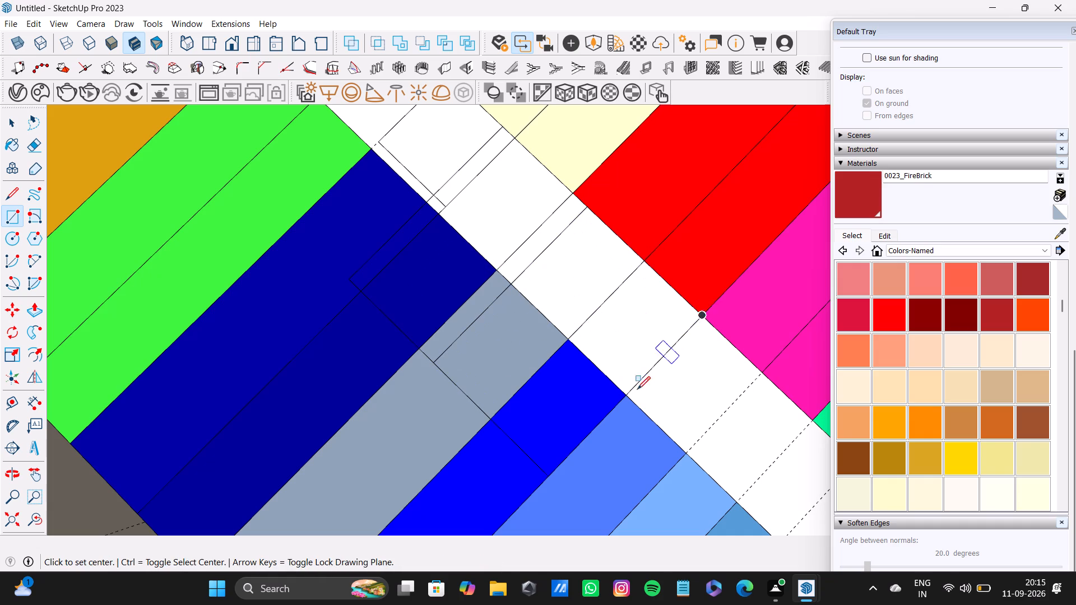
pyautogui.click(629, 391)
pyautogui.click(759, 375)
# Draw five more centre-based rectangles across the rest of the gap, from the light blue strips to the purple end.
pyautogui.scroll(-7, 749, 385)
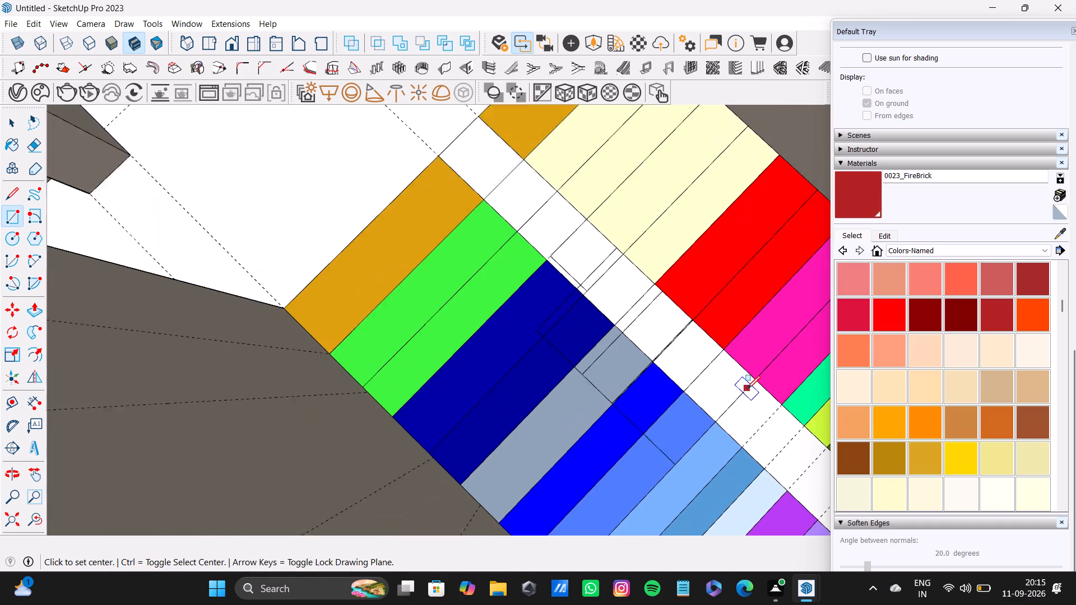
pyautogui.scroll(-1, 747, 389)
pyautogui.keyDown('shift'); pyautogui.moveTo(746, 390); pyautogui.dragTo(703, 329, button='middle'); pyautogui.keyUp('shift')
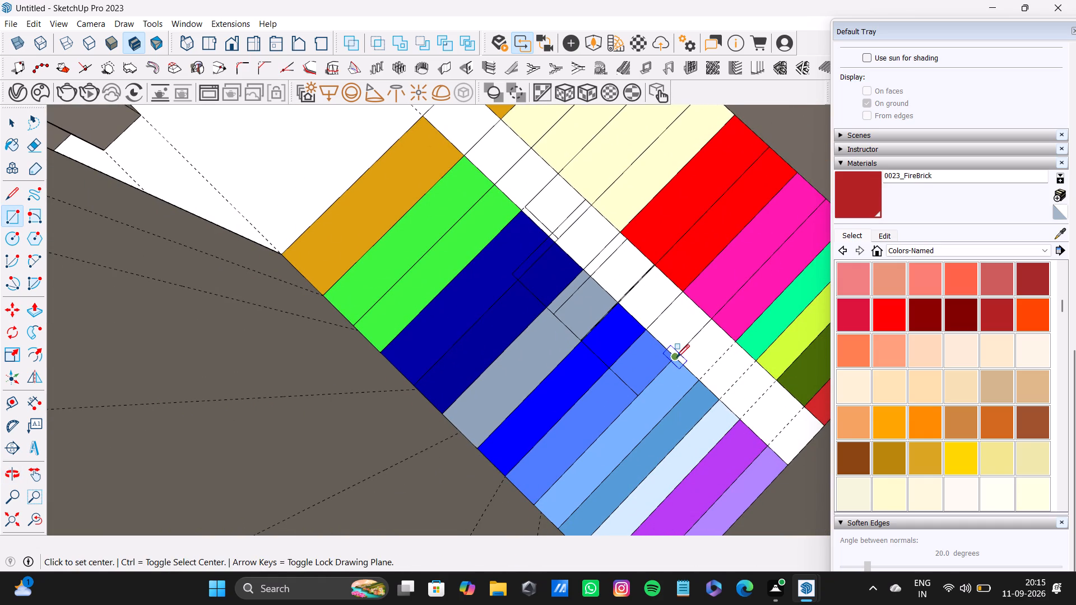
pyautogui.click(676, 357)
pyautogui.click(738, 347)
pyautogui.click(702, 378)
pyautogui.click(761, 361)
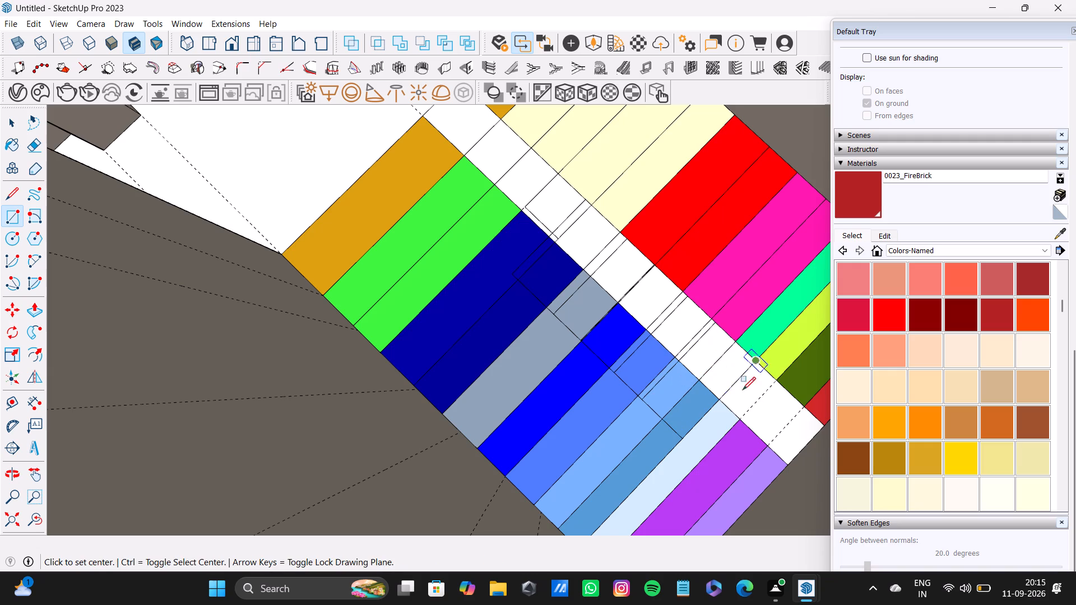
pyautogui.click(717, 397)
pyautogui.click(786, 380)
pyautogui.click(743, 416)
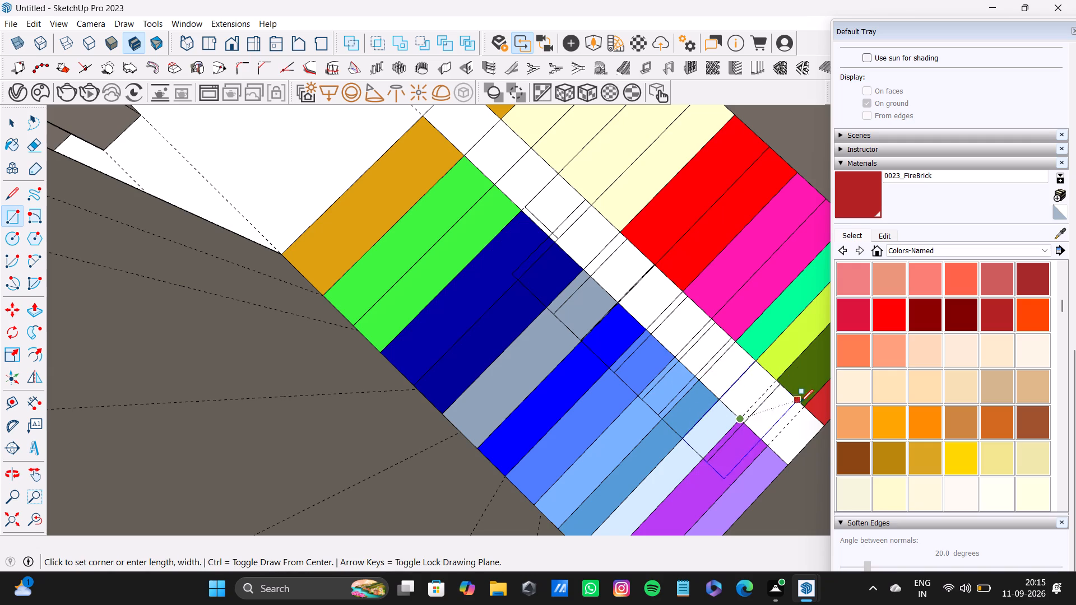
pyautogui.click(807, 408)
pyautogui.moveTo(767, 445); pyautogui.dragTo(777, 445)
pyautogui.click(824, 426)
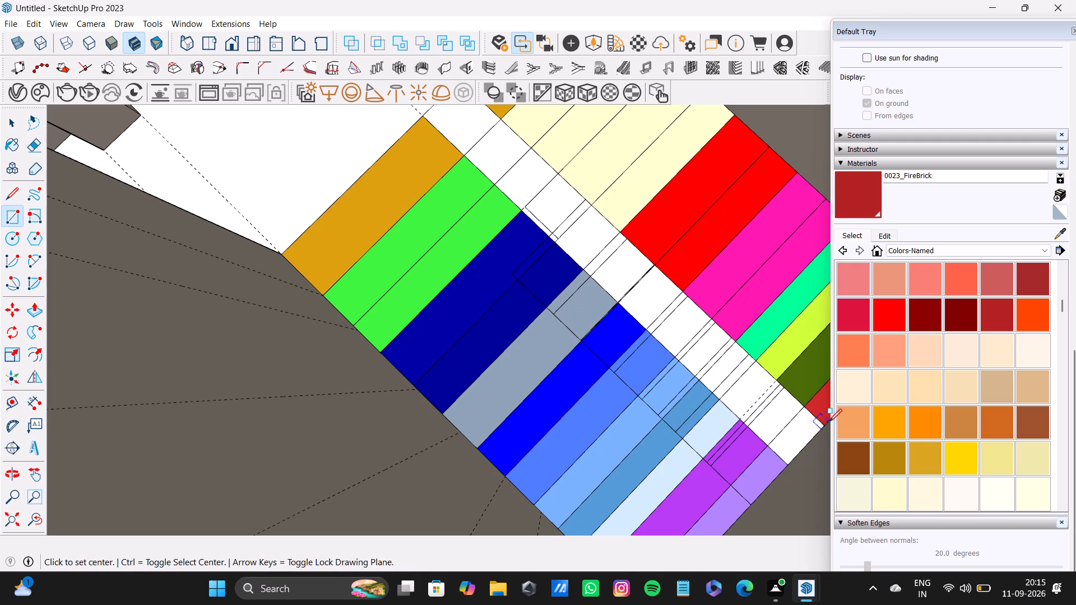
# Paint the two gap cells at the purple end Coral.
pyautogui.click(849, 367)
pyautogui.click(795, 435)
pyautogui.click(778, 419)
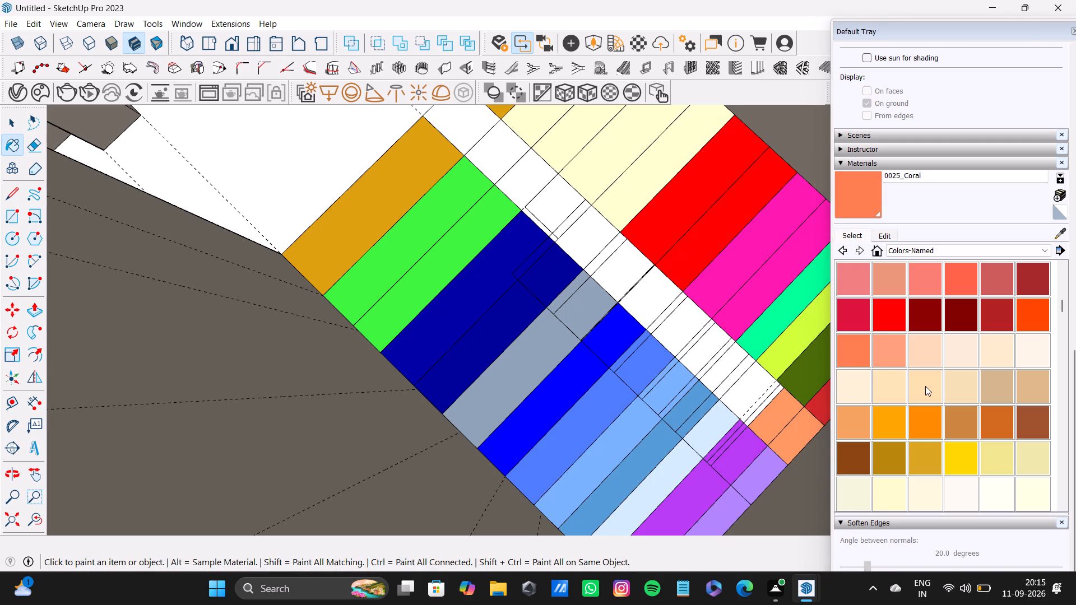
# Paint the wider gap cells between the purple end and the bright blue strip Coral.
pyautogui.moveTo(926, 386); pyautogui.dragTo(917, 389)
pyautogui.click(759, 395)
pyautogui.click(731, 380)
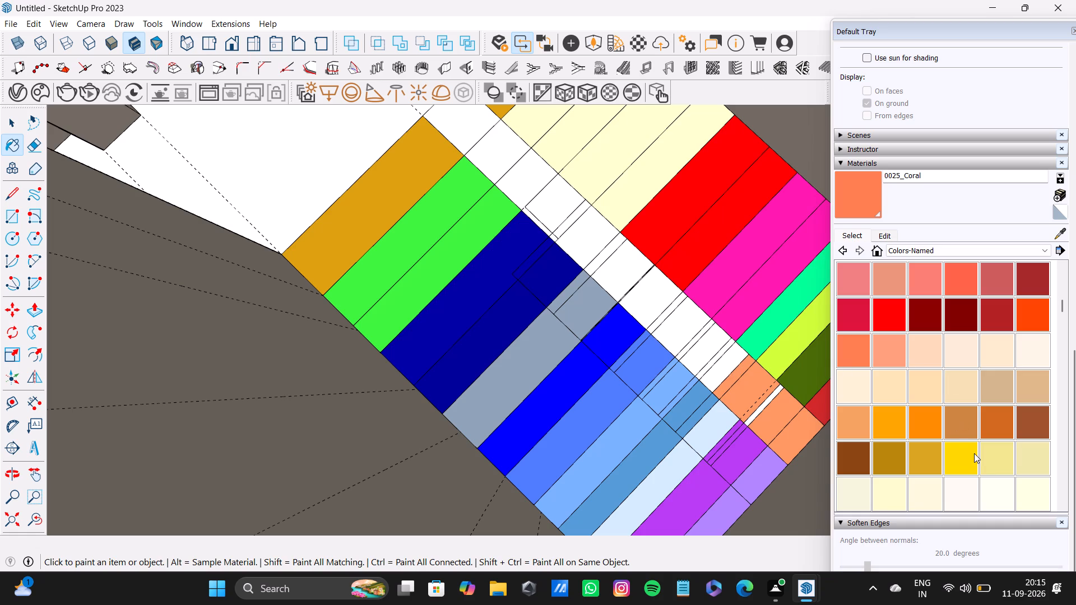
pyautogui.moveTo(974, 453); pyautogui.dragTo(968, 454)
pyautogui.click(725, 372)
pyautogui.click(704, 350)
pyautogui.click(681, 334)
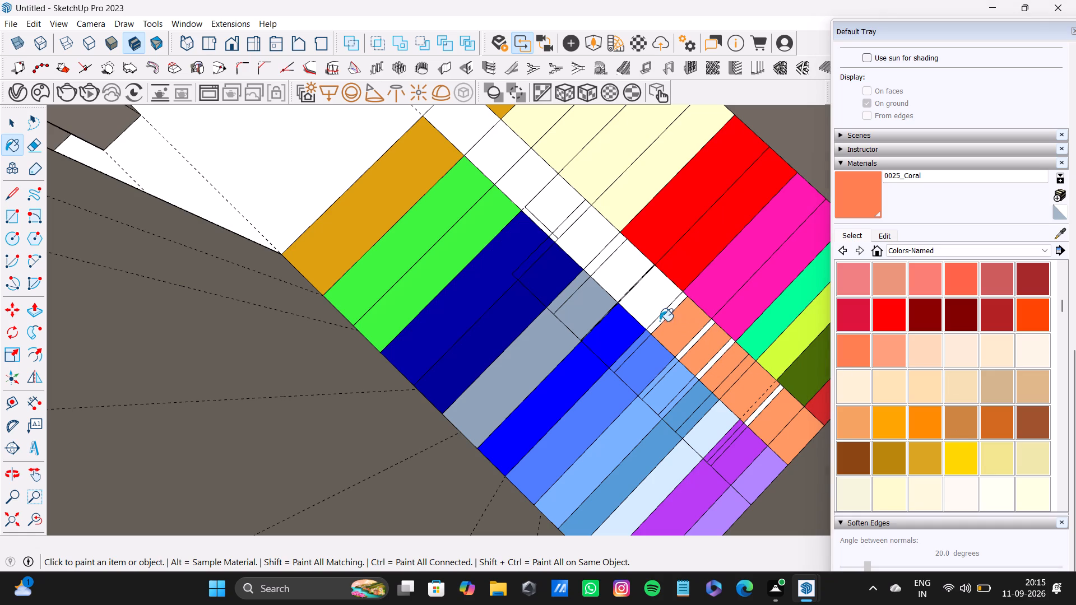
pyautogui.click(649, 308)
# Paint three narrow white slivers between the Coral gap cells MediumSpringGreen.
pyautogui.scroll(-4, 996, 468)
pyautogui.click(998, 446)
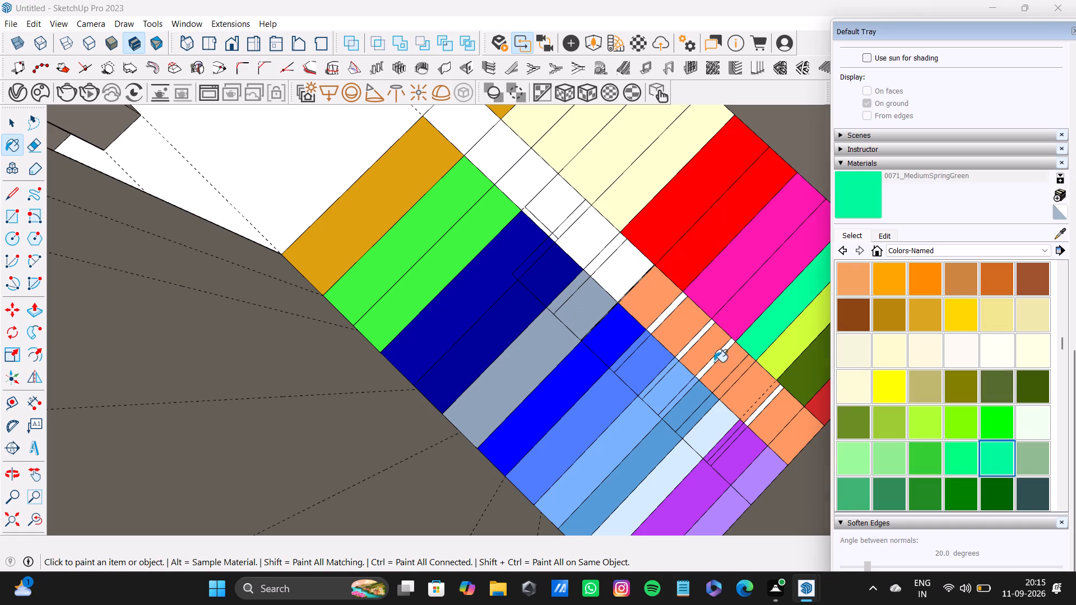
pyautogui.click(664, 318)
pyautogui.click(699, 336)
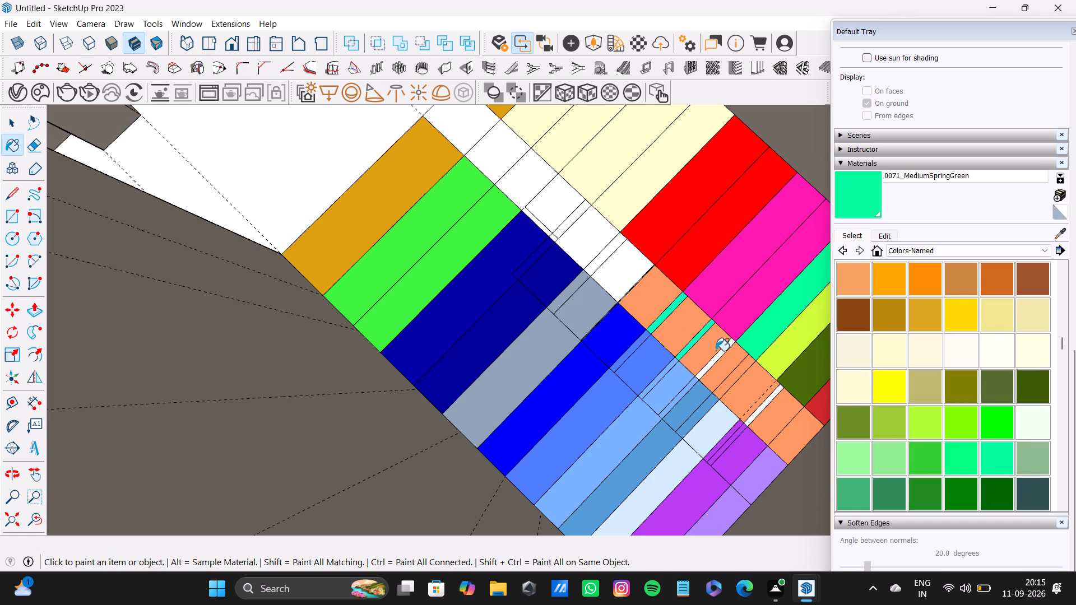
pyautogui.click(718, 357)
pyautogui.click(772, 401)
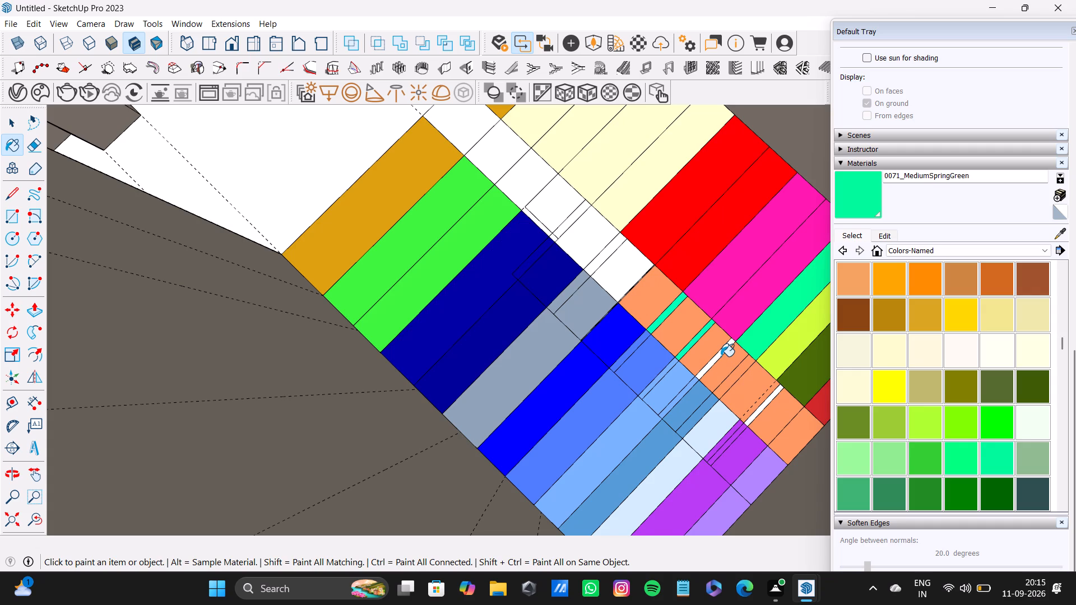
pyautogui.click(721, 356)
pyautogui.scroll(9, 721, 356)
pyautogui.click(721, 356)
pyautogui.scroll(-5, 721, 365)
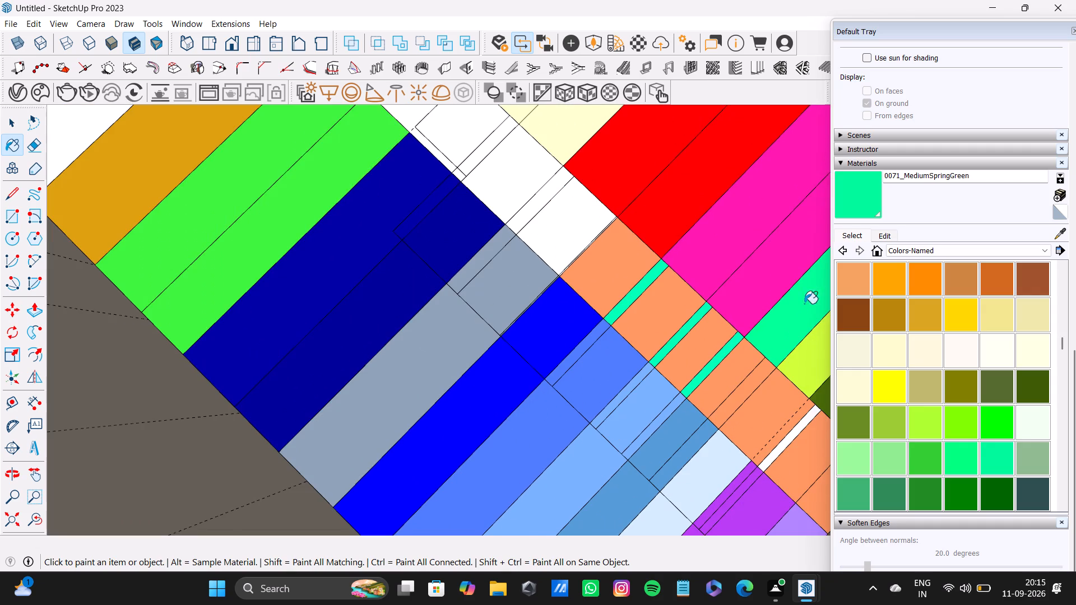
# Paint the gap cells and slivers beside the grey and navy strips, up to the nearer green strip, LightPink.
pyautogui.scroll(6, 901, 385)
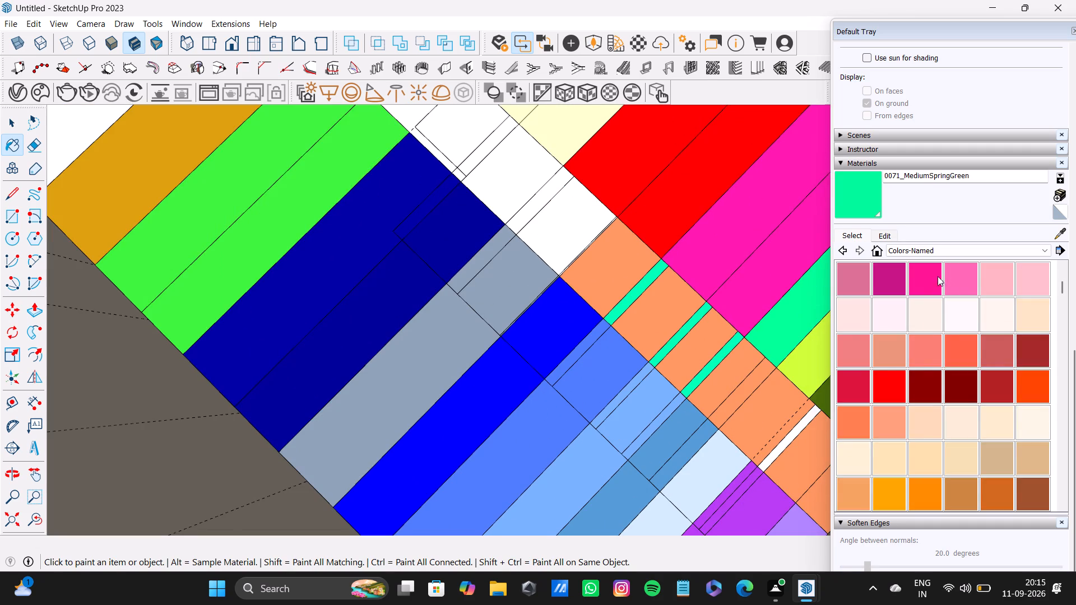
pyautogui.scroll(3, 893, 342)
pyautogui.click(991, 274)
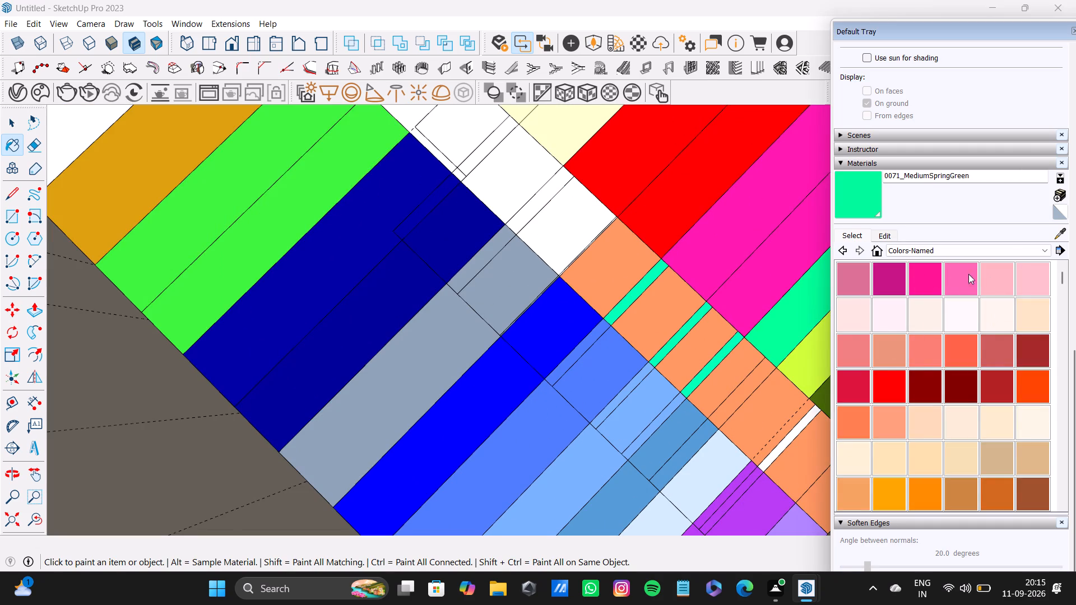
pyautogui.click(572, 231)
pyautogui.click(533, 203)
pyautogui.click(520, 174)
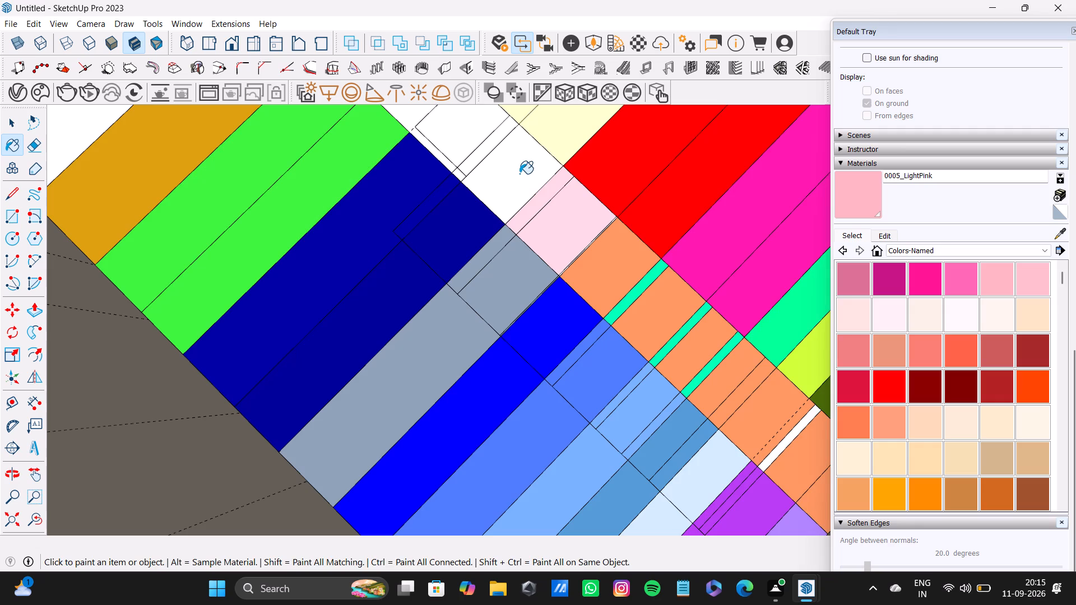
pyautogui.keyDown('shift'); pyautogui.moveTo(494, 173); pyautogui.dragTo(564, 345, button='middle'); pyautogui.keyUp('shift')
pyautogui.scroll(3, 555, 325)
pyautogui.click(567, 323)
pyautogui.click(555, 301)
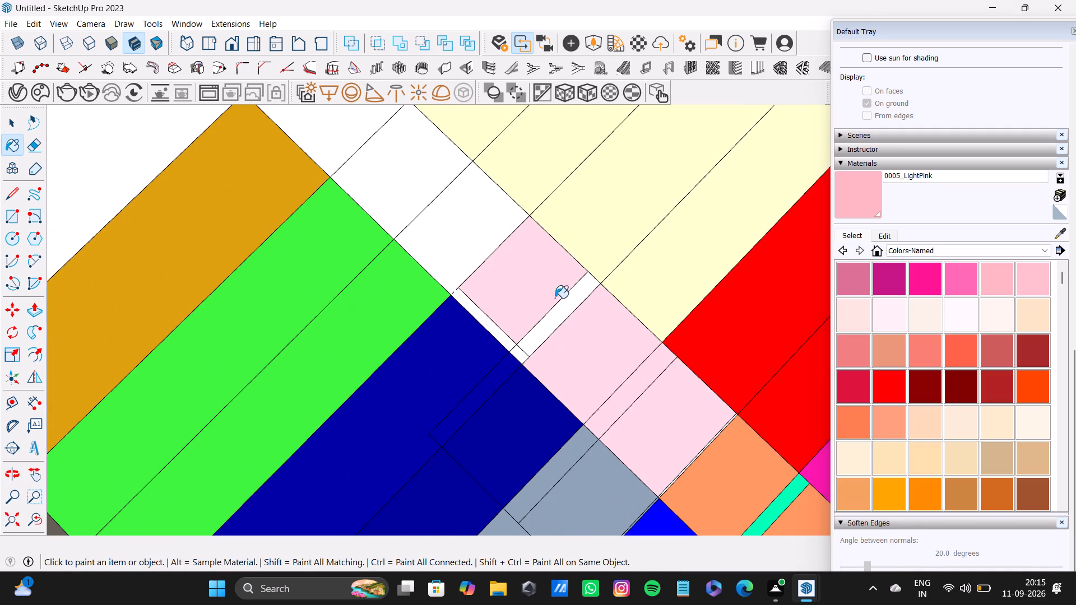
pyautogui.click(564, 319)
pyautogui.click(493, 331)
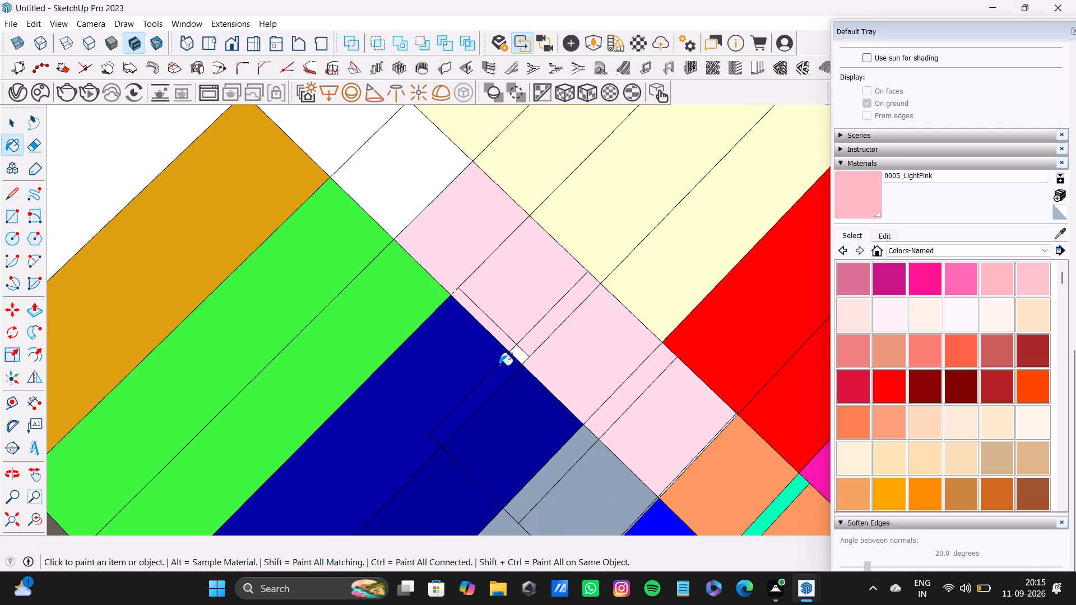
pyautogui.click(516, 354)
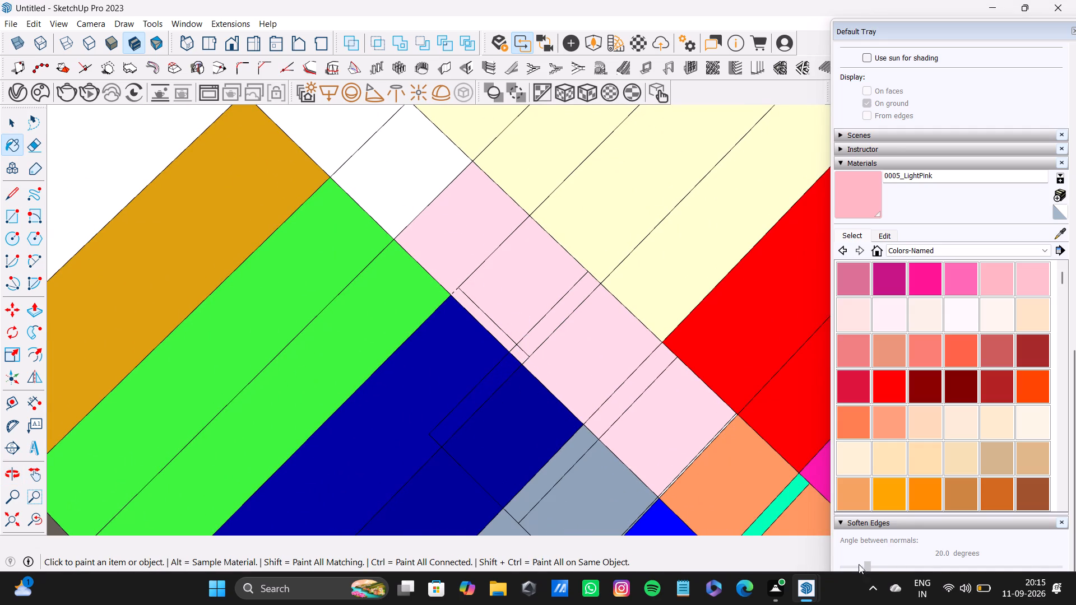
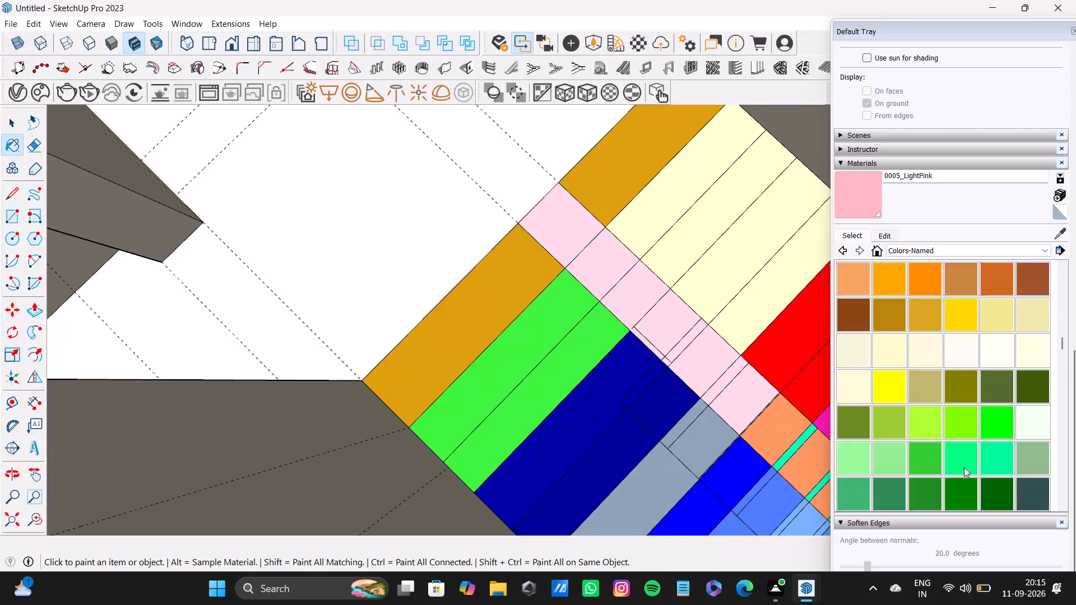
# Paint the unpainted central floor area beside the coloured strips DarkOliveGreen.
pyautogui.click(1007, 351)
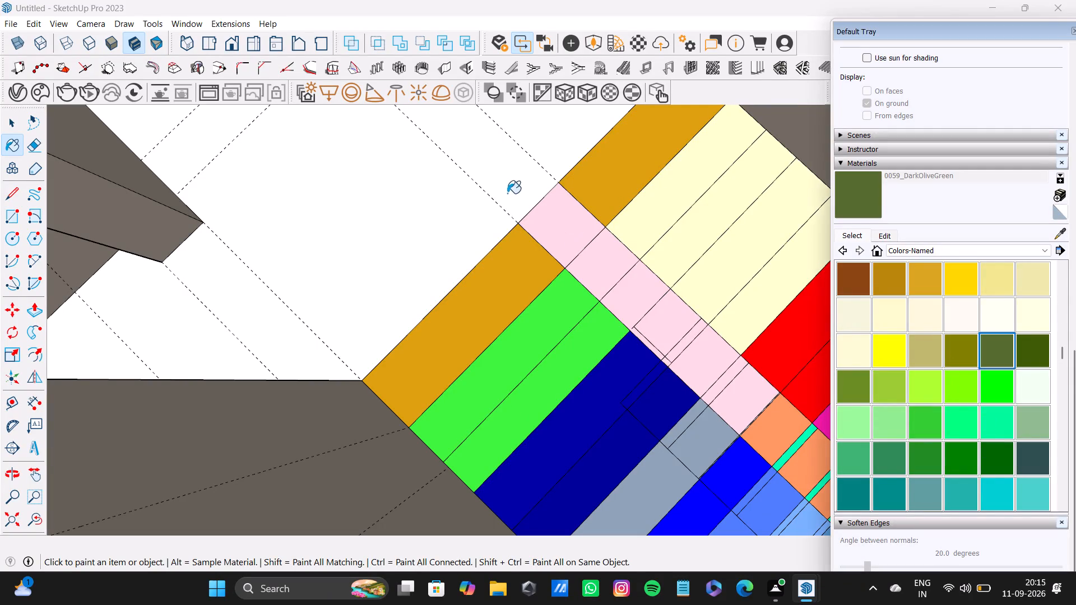
pyautogui.click(507, 193)
pyautogui.click(439, 229)
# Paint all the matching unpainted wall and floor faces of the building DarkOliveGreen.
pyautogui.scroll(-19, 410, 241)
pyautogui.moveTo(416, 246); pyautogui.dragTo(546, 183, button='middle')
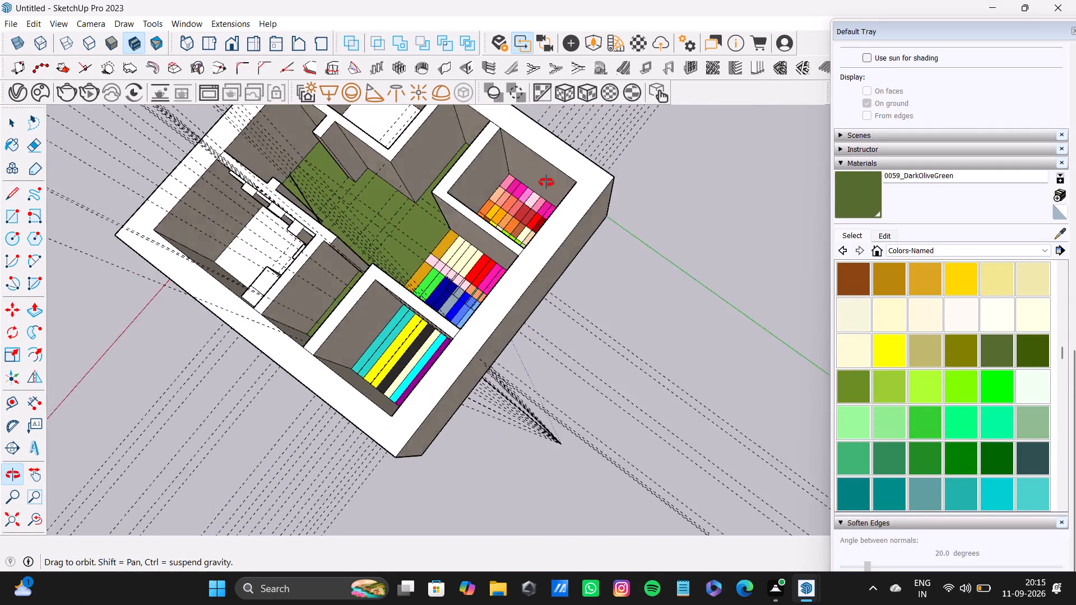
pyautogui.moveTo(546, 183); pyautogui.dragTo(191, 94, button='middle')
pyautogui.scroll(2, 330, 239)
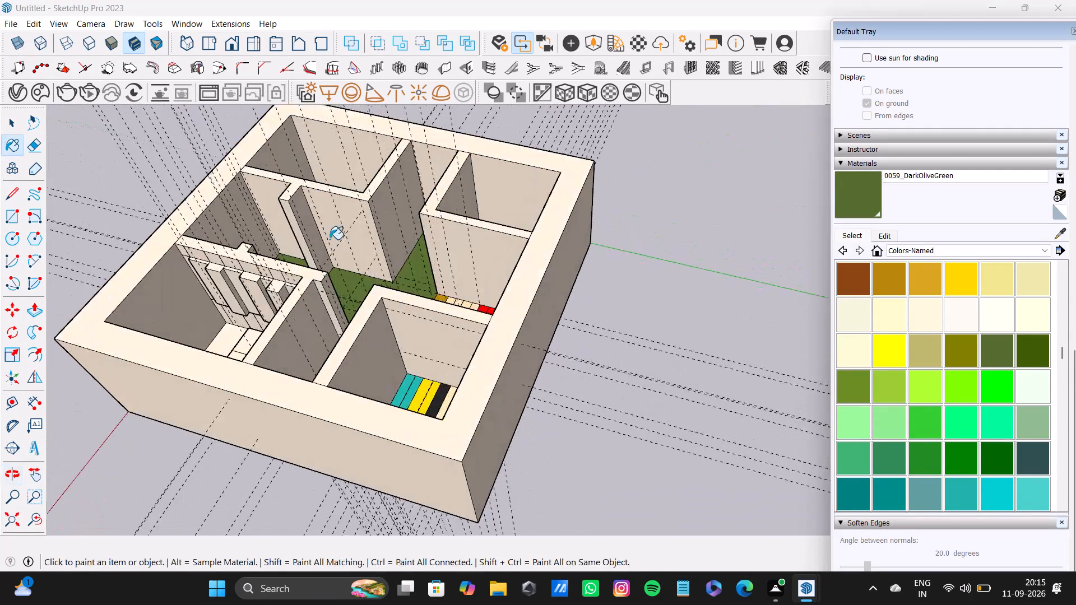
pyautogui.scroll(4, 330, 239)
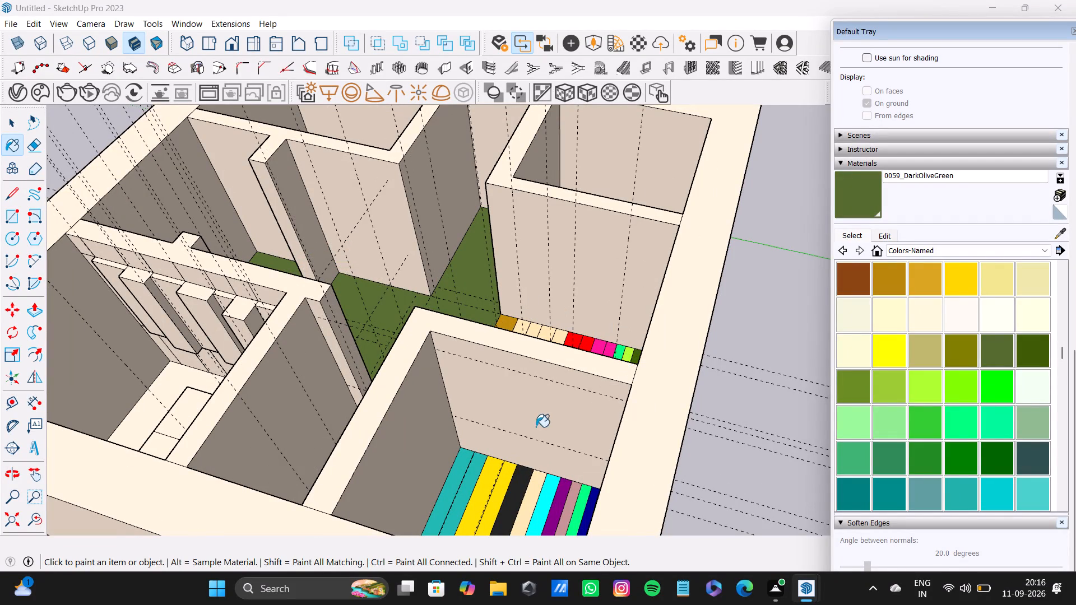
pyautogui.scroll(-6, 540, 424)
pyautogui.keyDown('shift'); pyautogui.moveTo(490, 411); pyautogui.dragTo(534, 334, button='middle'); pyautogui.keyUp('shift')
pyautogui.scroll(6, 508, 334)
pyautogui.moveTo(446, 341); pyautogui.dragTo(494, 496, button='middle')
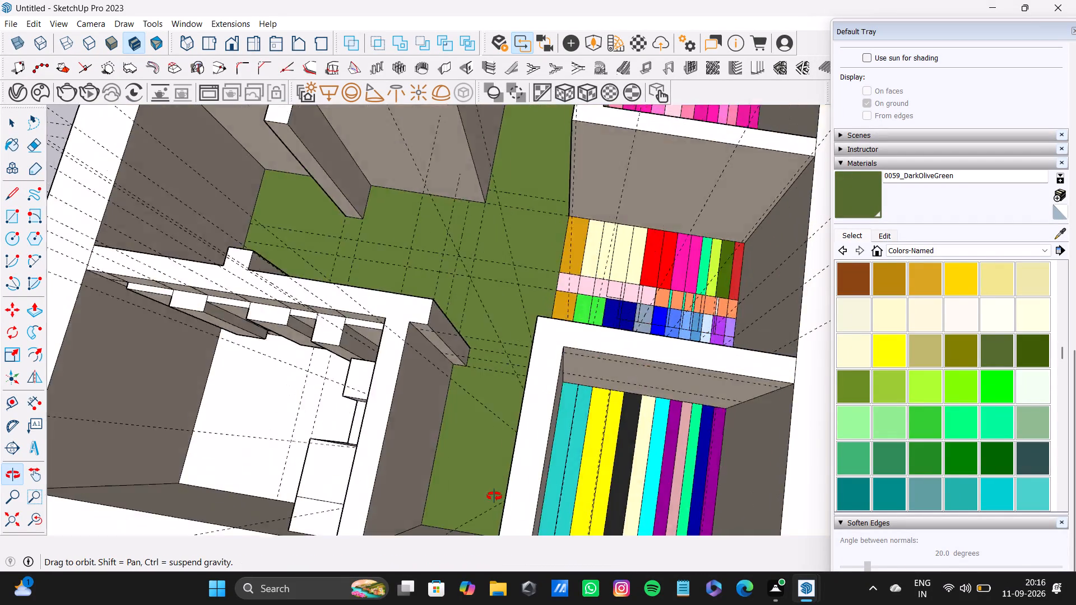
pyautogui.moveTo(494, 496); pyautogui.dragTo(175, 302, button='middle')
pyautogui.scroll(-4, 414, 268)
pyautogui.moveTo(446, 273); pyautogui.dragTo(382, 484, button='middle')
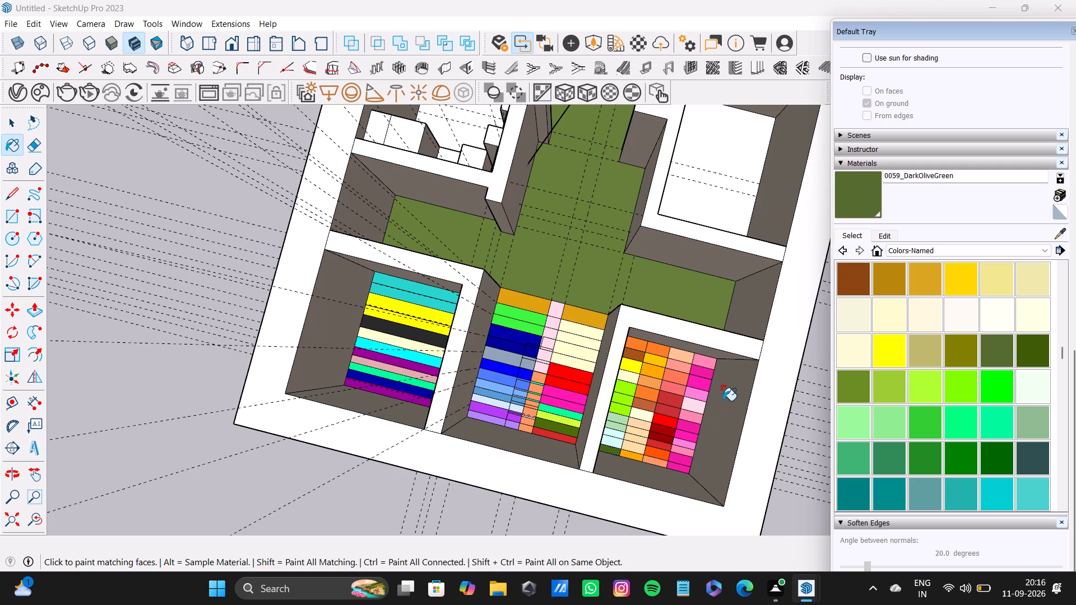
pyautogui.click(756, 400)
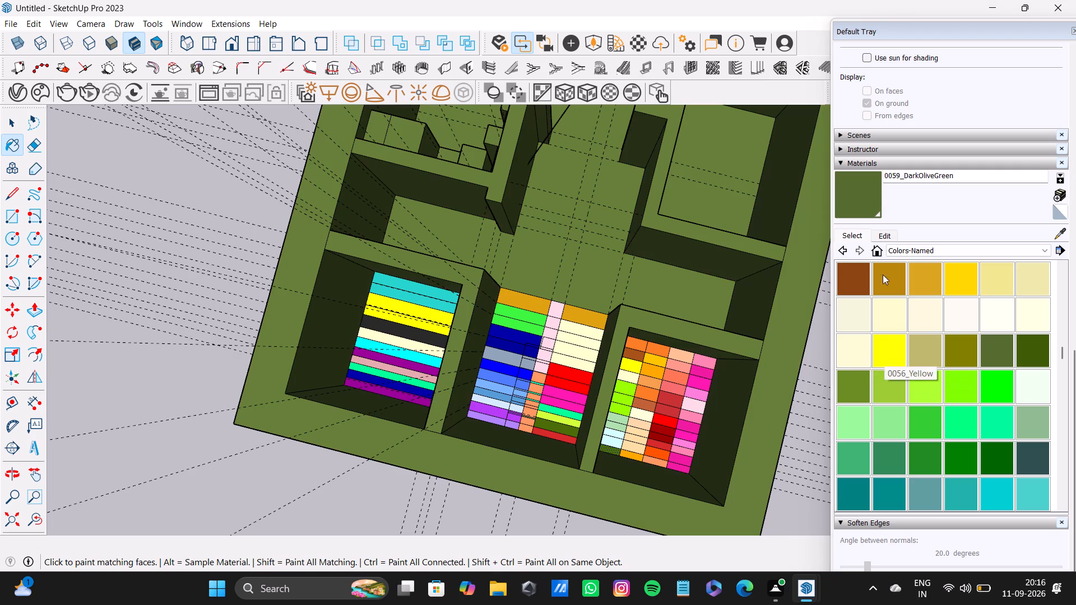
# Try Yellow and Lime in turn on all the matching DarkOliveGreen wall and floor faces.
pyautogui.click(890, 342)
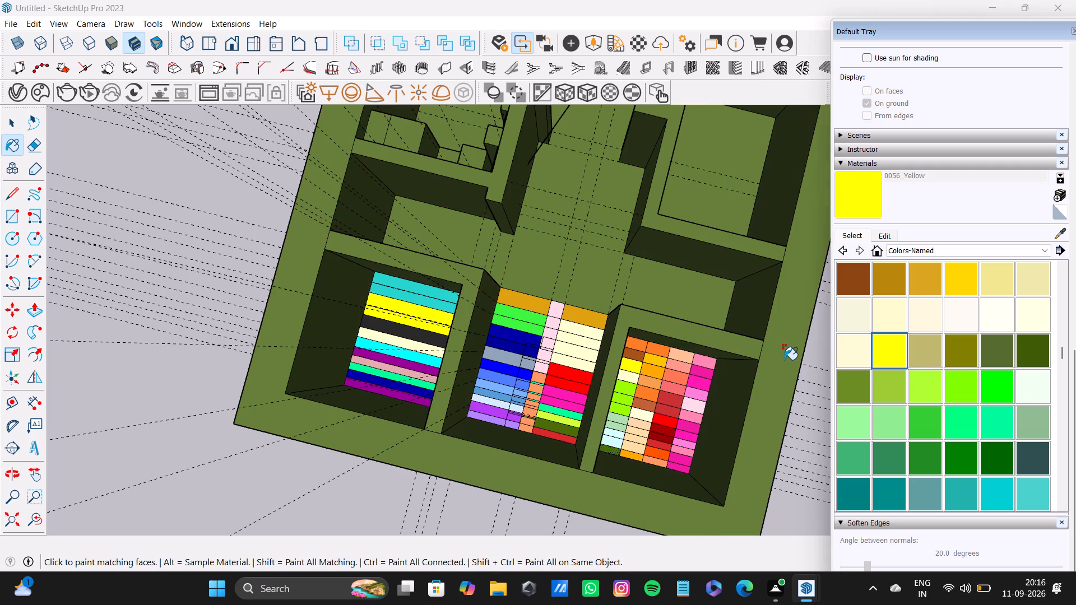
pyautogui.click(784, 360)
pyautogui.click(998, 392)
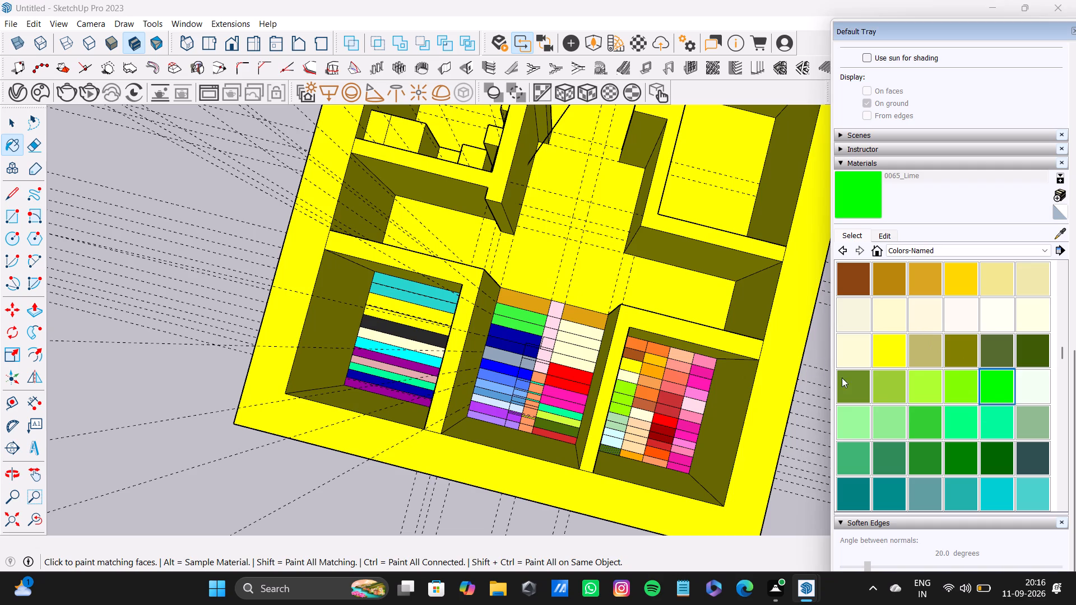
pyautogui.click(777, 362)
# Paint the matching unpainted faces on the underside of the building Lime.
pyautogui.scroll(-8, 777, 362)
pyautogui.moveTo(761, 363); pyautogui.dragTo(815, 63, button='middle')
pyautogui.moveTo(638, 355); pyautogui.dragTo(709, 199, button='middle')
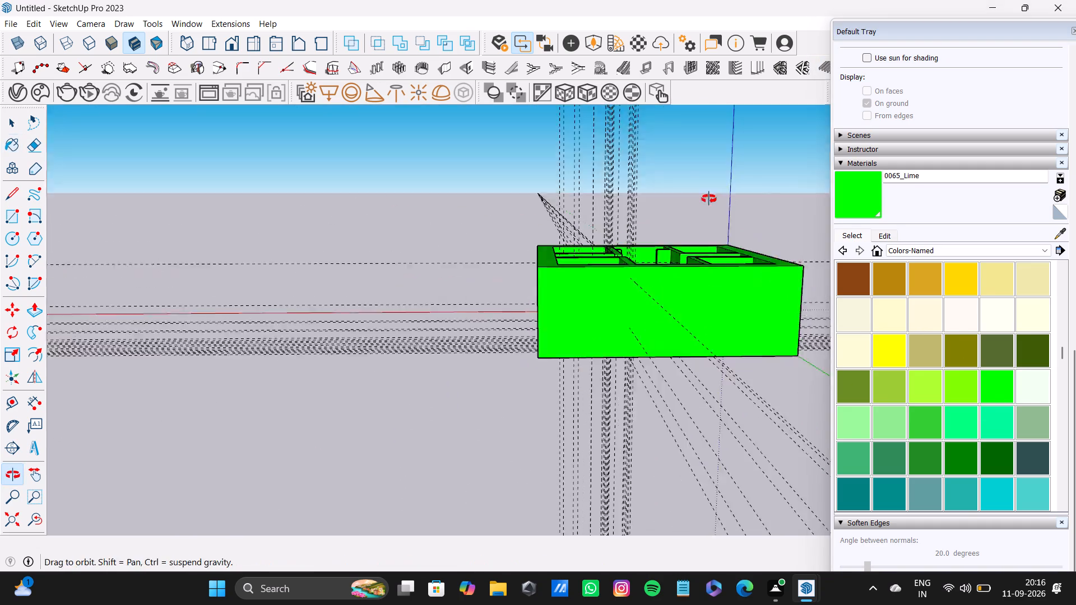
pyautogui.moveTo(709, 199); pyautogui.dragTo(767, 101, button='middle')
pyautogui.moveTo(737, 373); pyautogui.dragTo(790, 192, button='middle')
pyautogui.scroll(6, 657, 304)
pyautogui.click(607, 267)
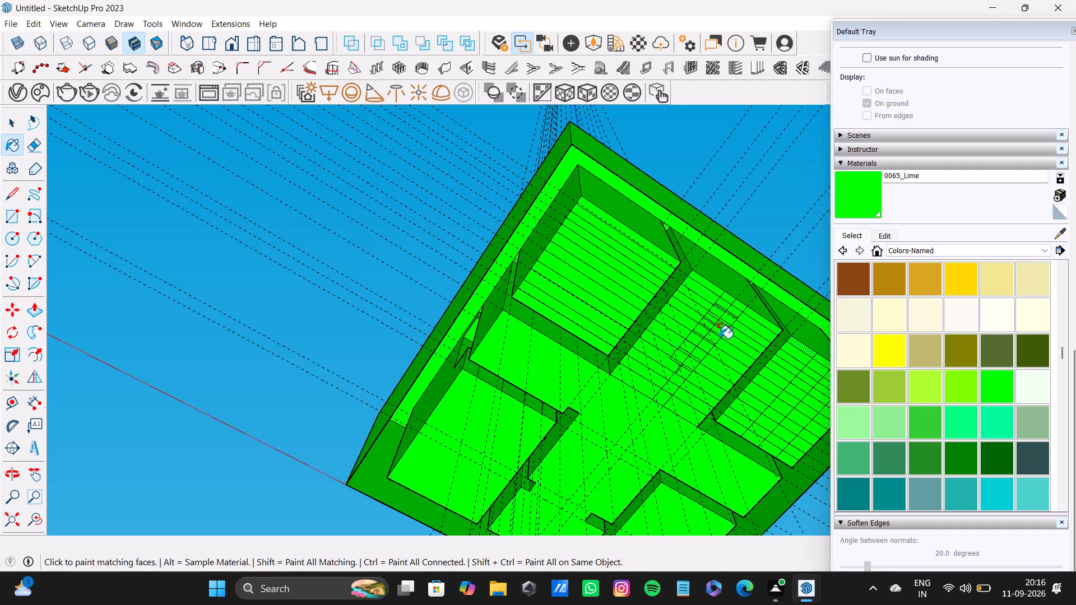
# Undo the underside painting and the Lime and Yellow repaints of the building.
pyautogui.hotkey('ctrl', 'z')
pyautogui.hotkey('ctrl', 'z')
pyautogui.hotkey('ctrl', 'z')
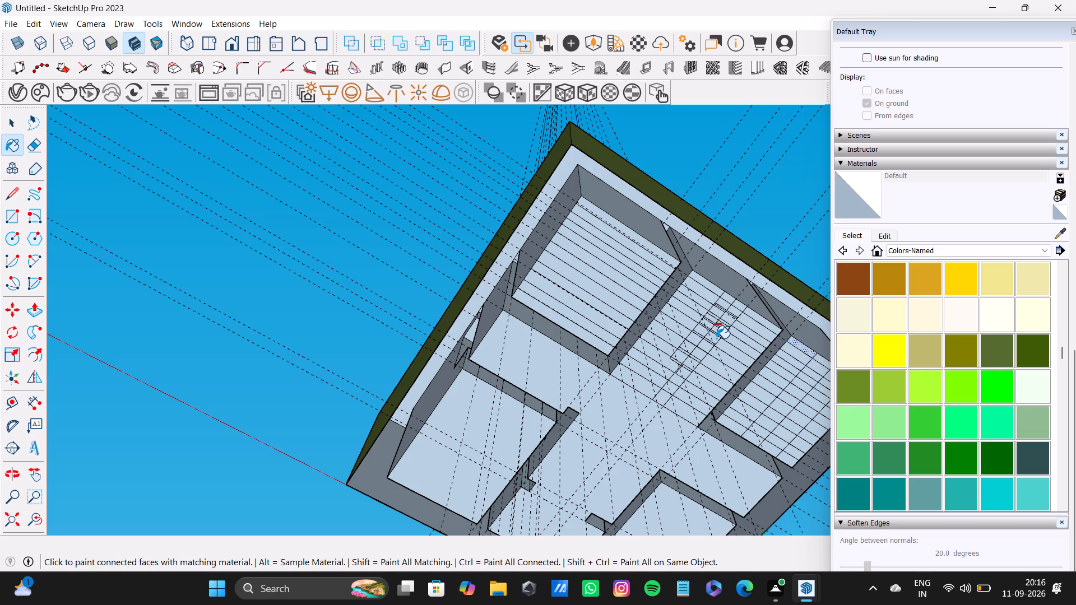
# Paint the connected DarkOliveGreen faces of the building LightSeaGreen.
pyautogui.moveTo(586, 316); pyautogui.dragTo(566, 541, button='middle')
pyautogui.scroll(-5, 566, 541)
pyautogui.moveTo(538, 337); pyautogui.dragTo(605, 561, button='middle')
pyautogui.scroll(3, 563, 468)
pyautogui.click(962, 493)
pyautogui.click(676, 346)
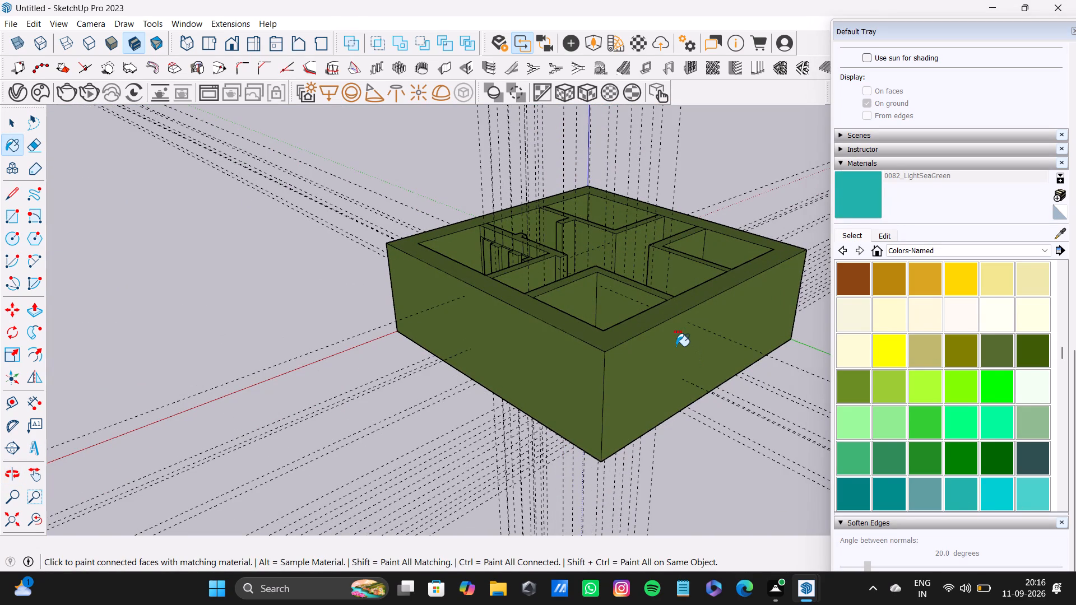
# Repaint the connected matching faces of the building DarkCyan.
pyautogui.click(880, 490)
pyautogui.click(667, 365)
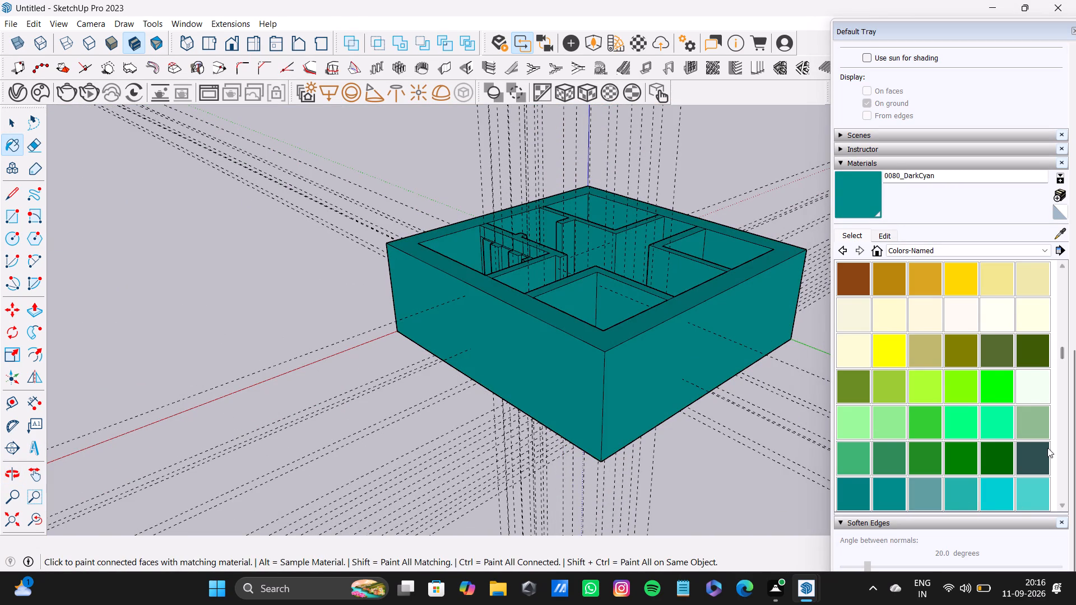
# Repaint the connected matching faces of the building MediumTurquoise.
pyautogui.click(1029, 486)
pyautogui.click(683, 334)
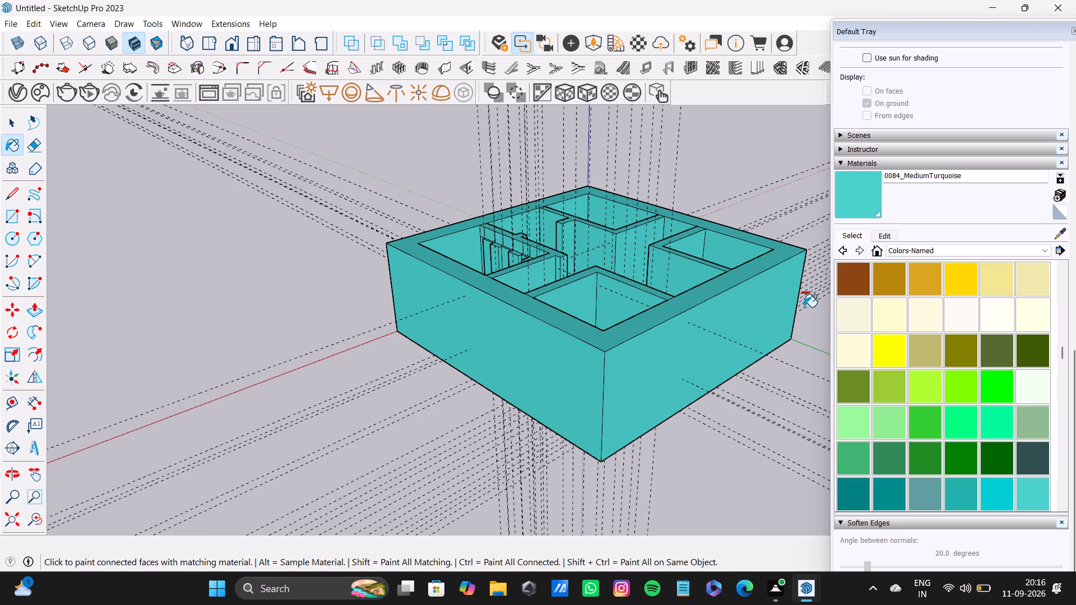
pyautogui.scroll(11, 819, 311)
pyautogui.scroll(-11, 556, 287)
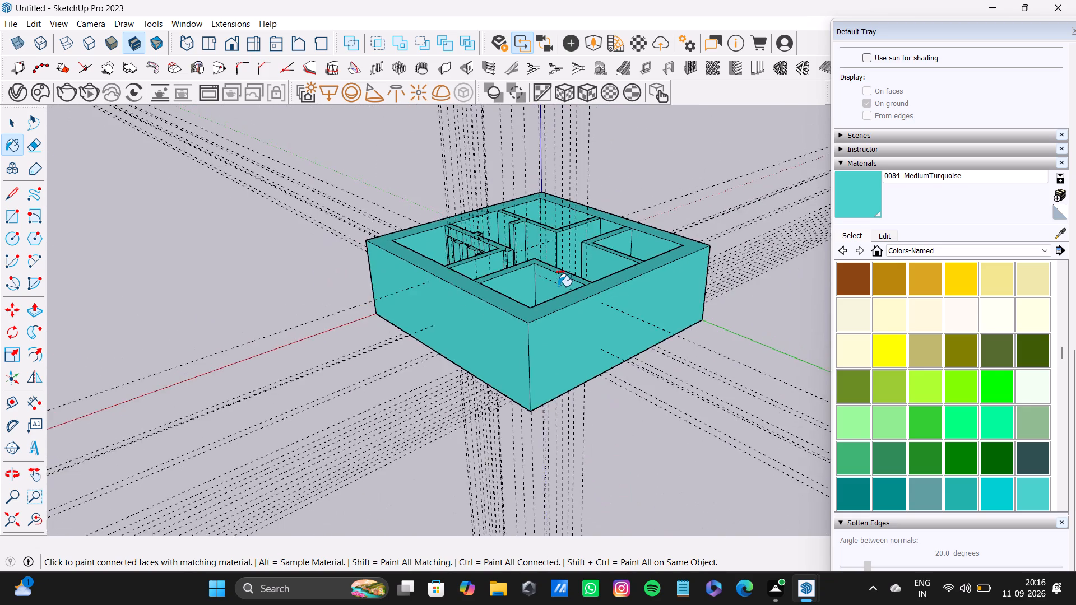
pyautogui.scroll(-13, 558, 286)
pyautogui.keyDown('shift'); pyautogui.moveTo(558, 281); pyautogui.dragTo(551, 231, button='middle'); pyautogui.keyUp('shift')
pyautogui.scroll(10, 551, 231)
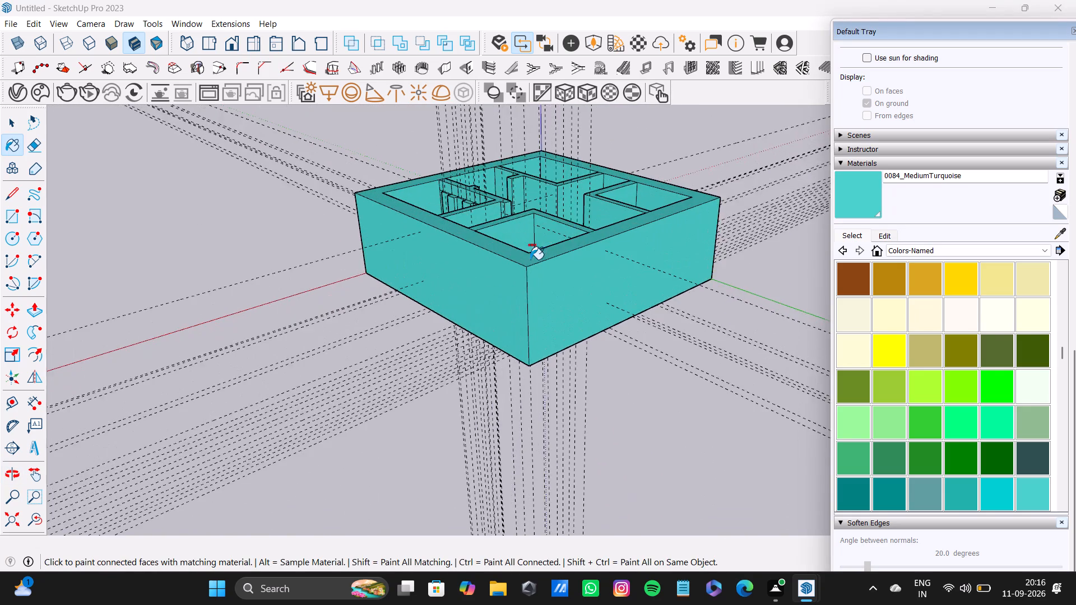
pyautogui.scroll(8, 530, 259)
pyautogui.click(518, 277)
# Repaint the connected MediumTurquoise faces of the building DarkGray.
pyautogui.scroll(-8, 883, 365)
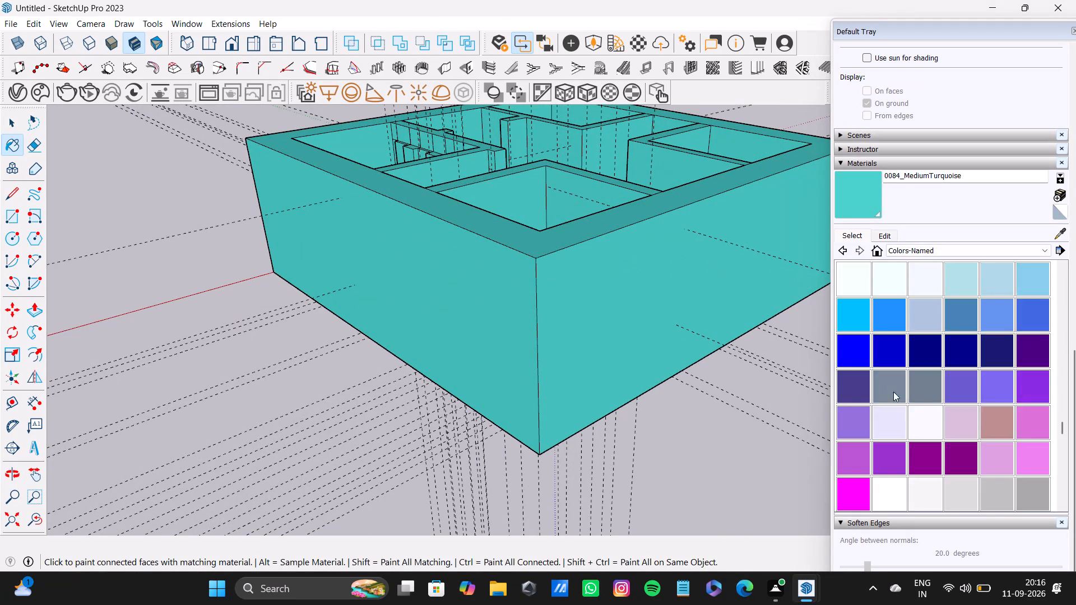
pyautogui.scroll(-4, 940, 417)
pyautogui.click(979, 375)
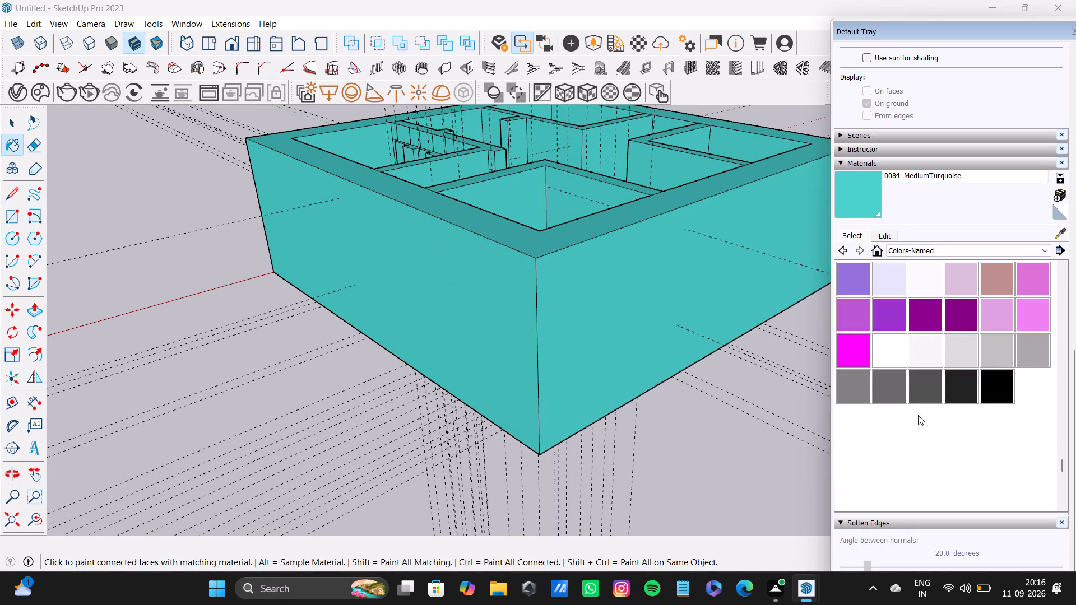
pyautogui.click(646, 299)
pyautogui.click(534, 289)
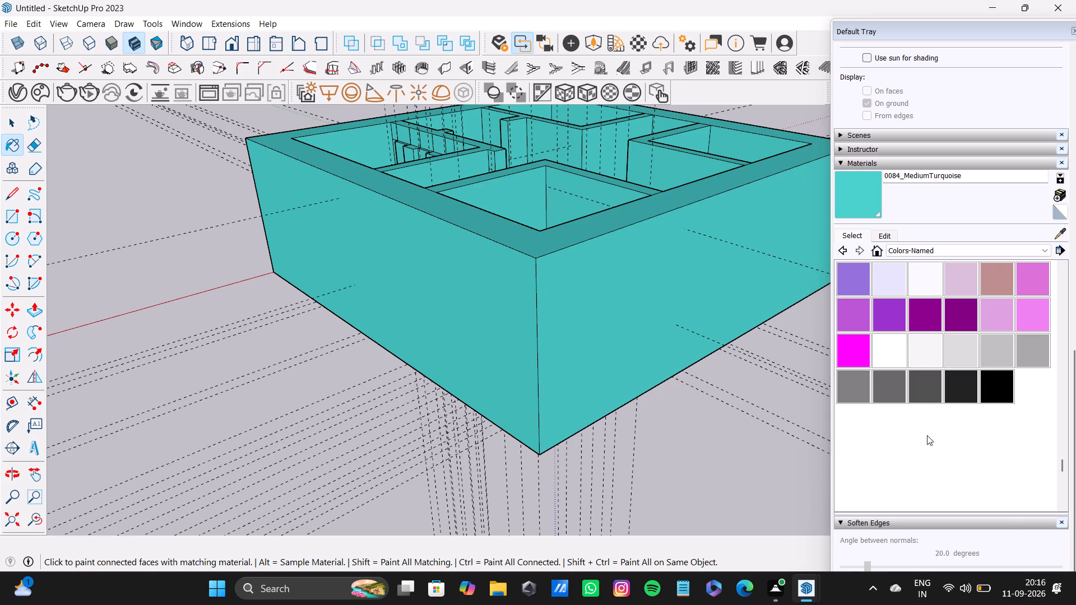
pyautogui.click(933, 397)
pyautogui.click(630, 329)
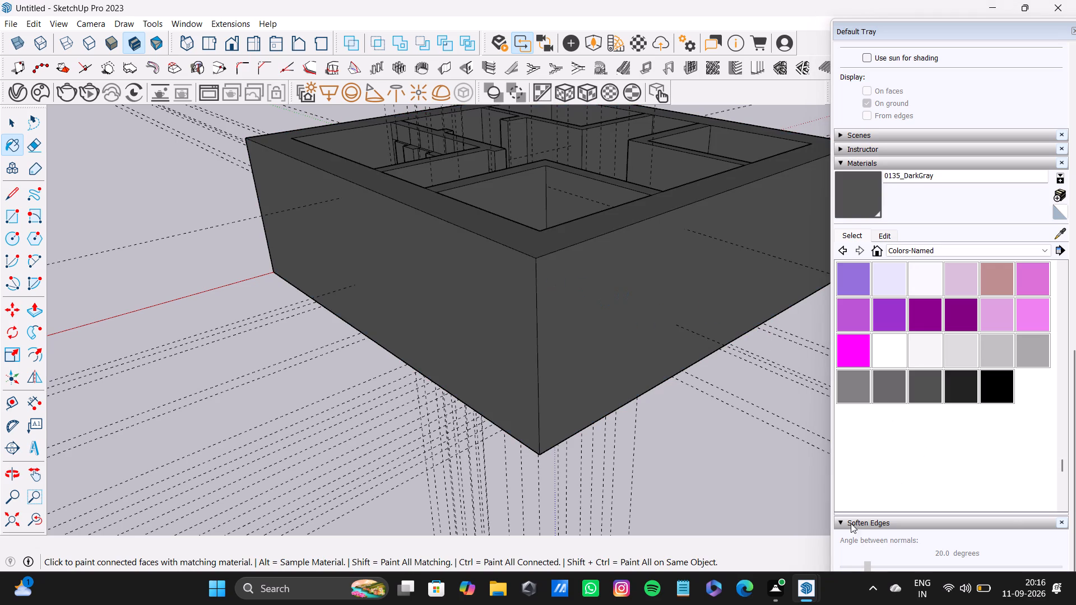
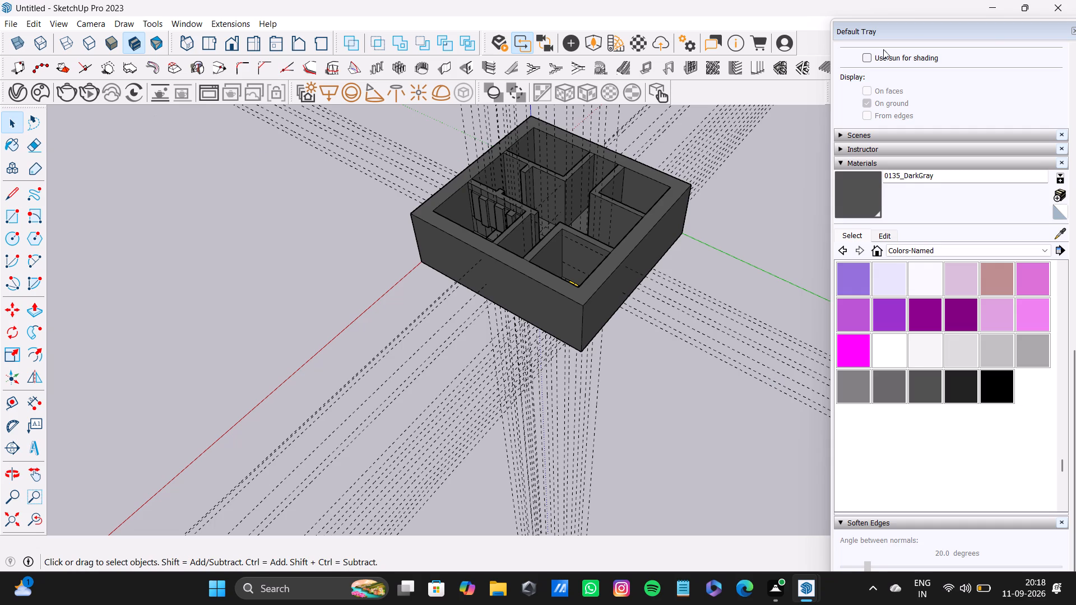
# Close the Default Tray to clear the modelling area.
pyautogui.click(1075, 32)
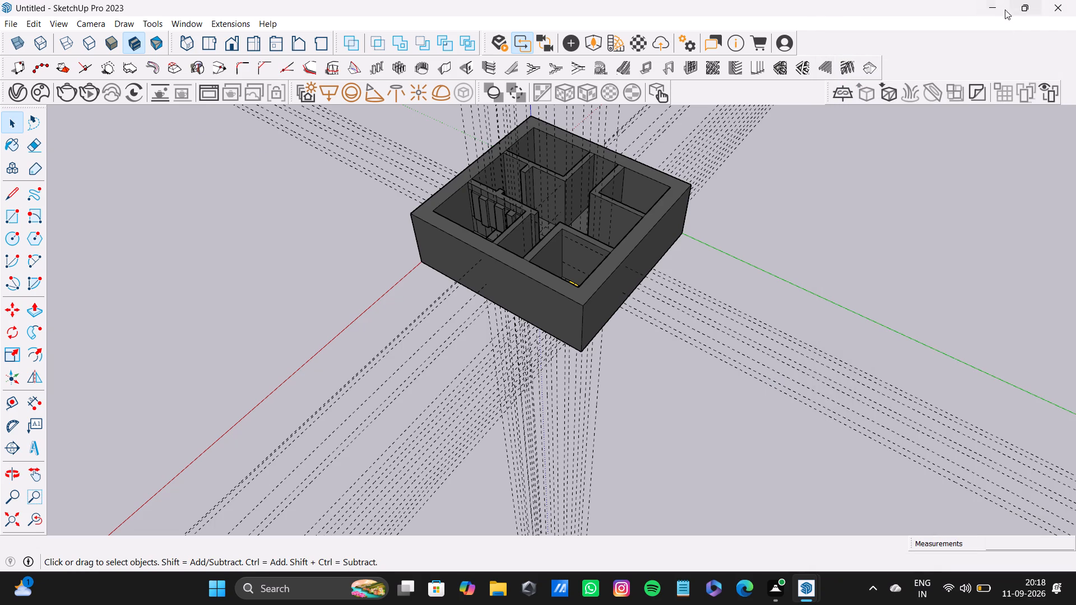
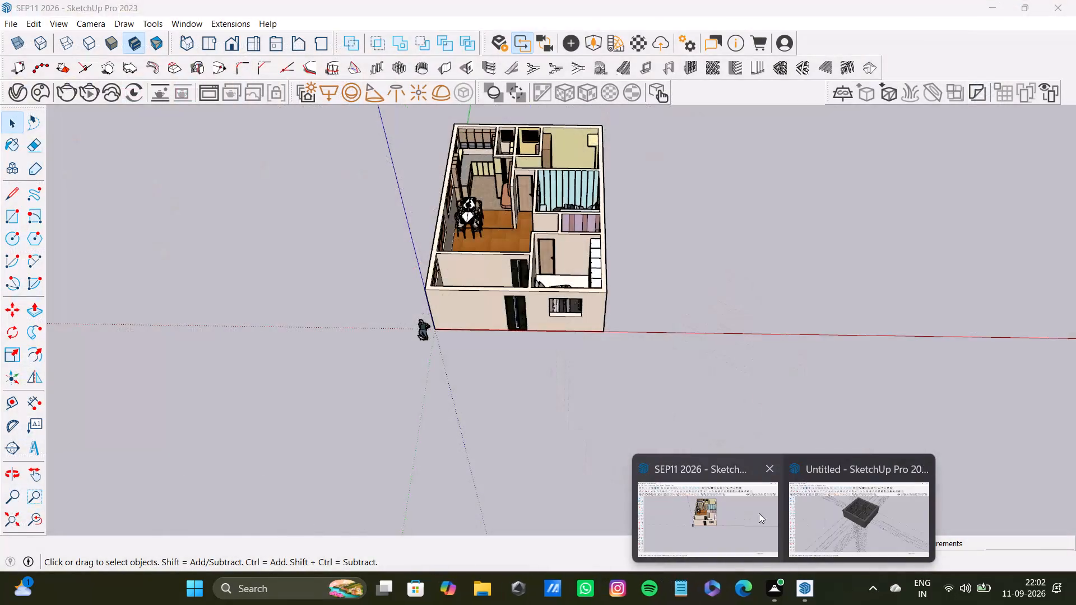
# Switch to the other SketchUp window, which holds the untitled building model.
pyautogui.click(822, 522)
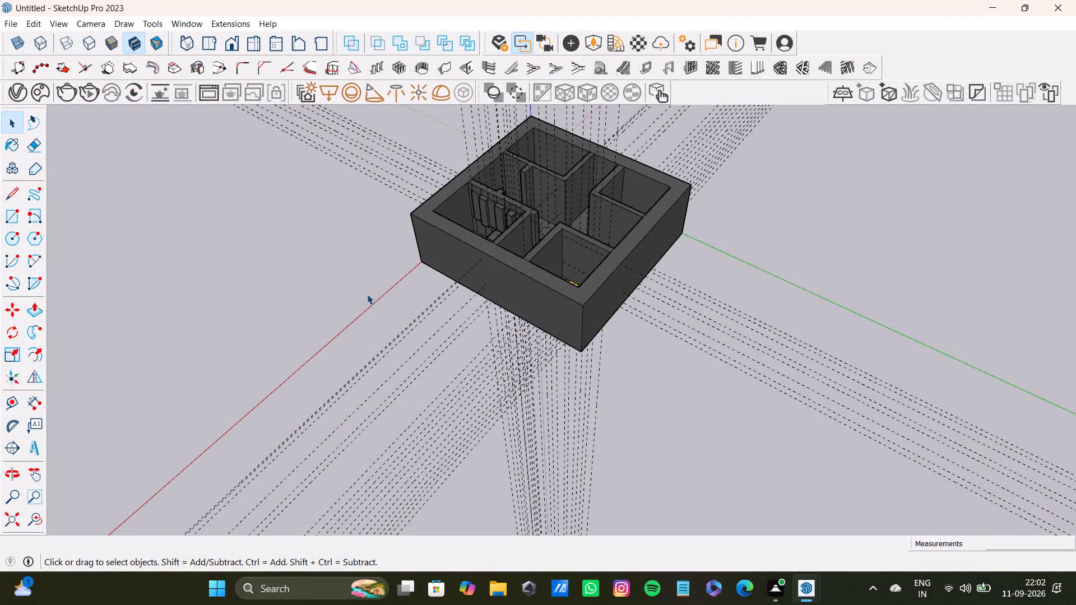
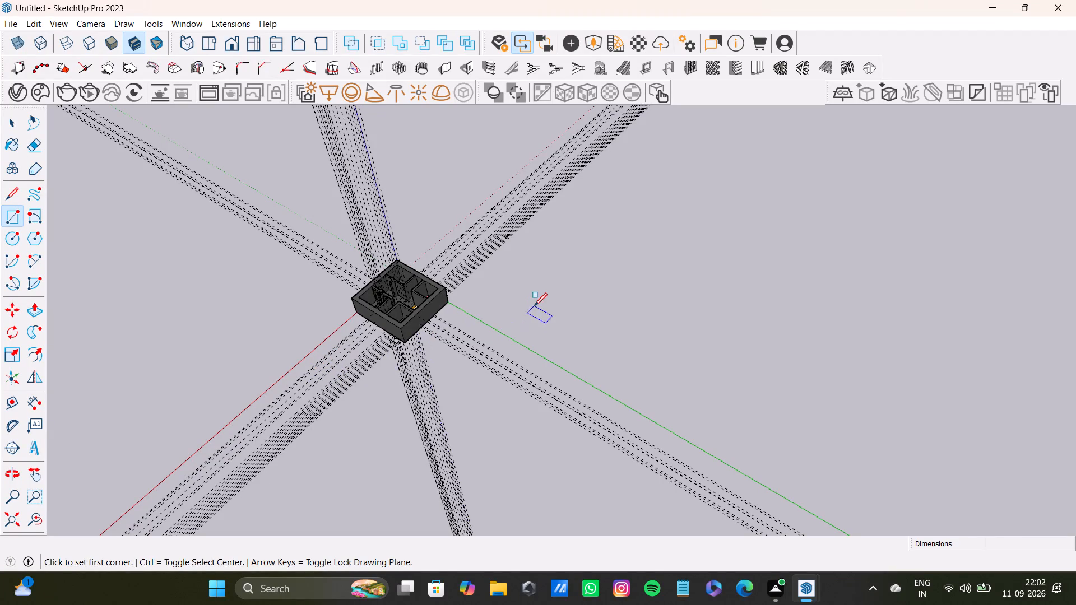
# Draw a long rectangle on the ground beside the building, two rectangles crossing it, and a fourth alongside the green axis.
pyautogui.click(532, 349)
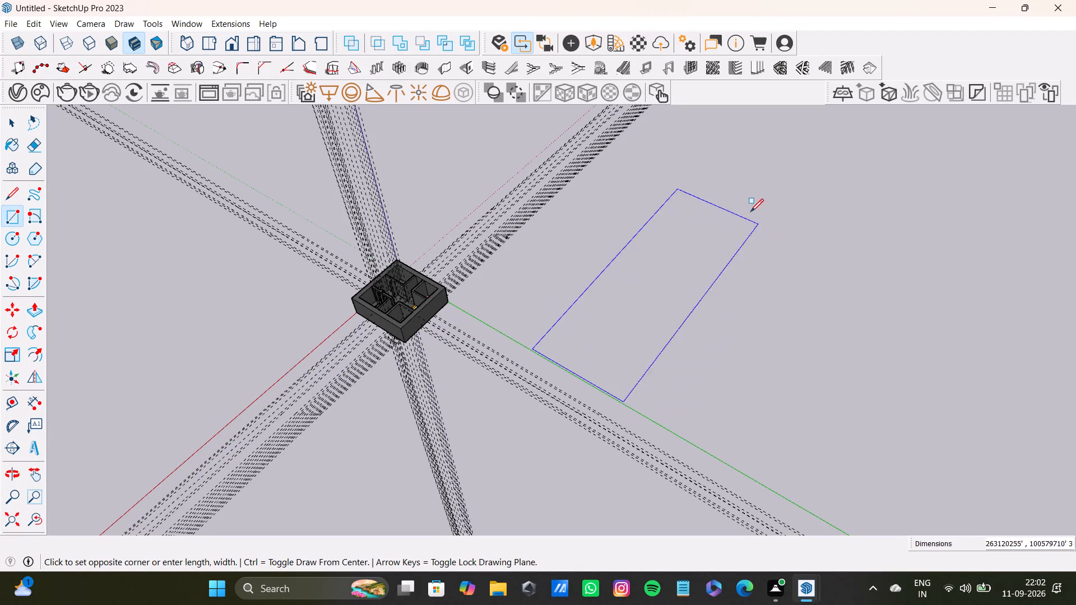
pyautogui.click(764, 204)
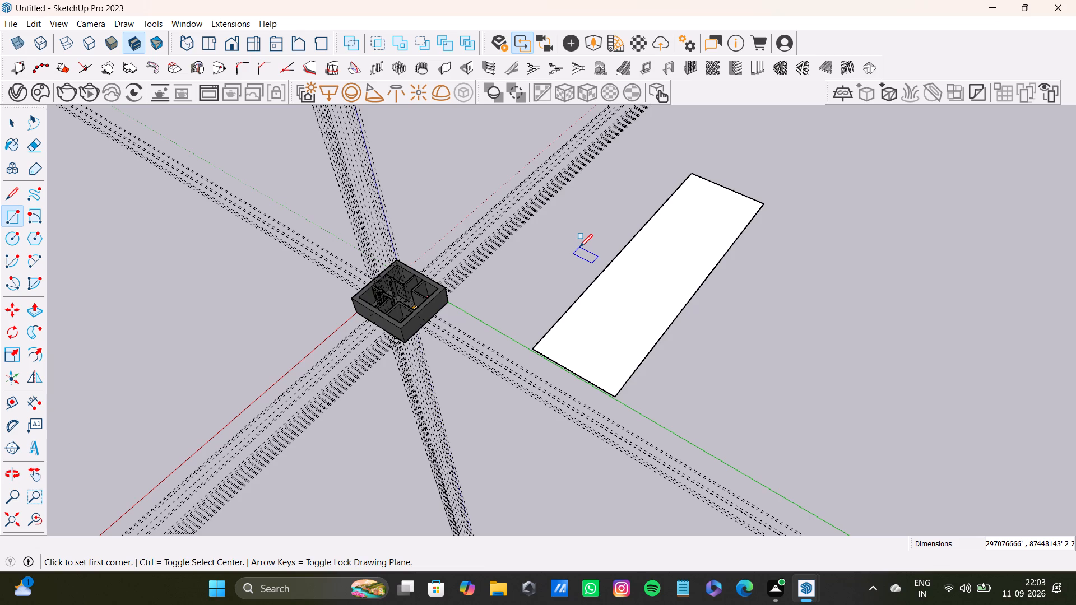
pyautogui.click(584, 224)
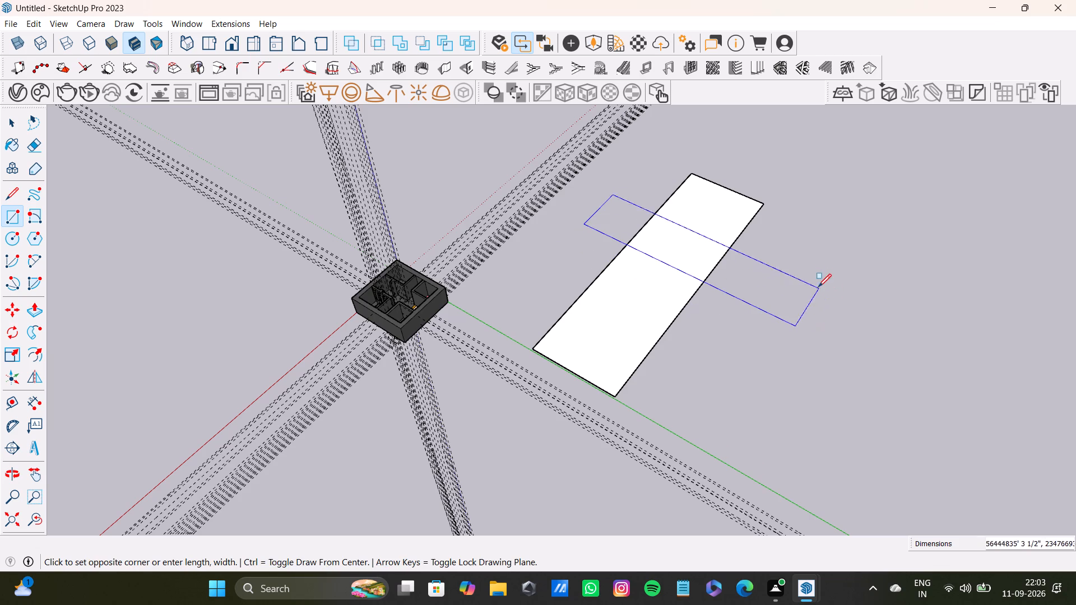
pyautogui.click(836, 284)
pyautogui.click(564, 267)
pyautogui.click(785, 431)
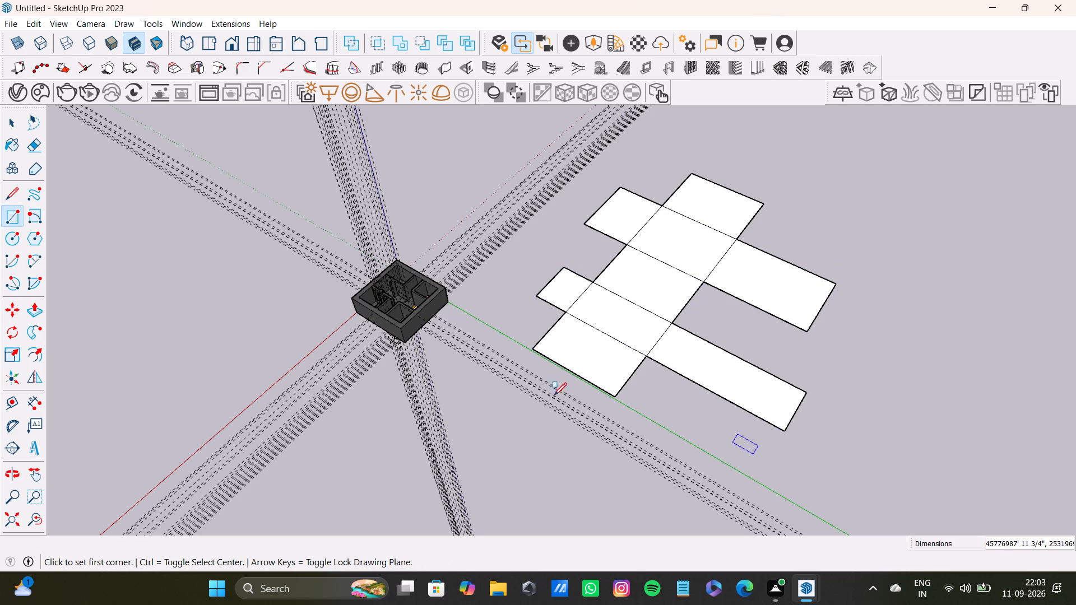
pyautogui.click(492, 331)
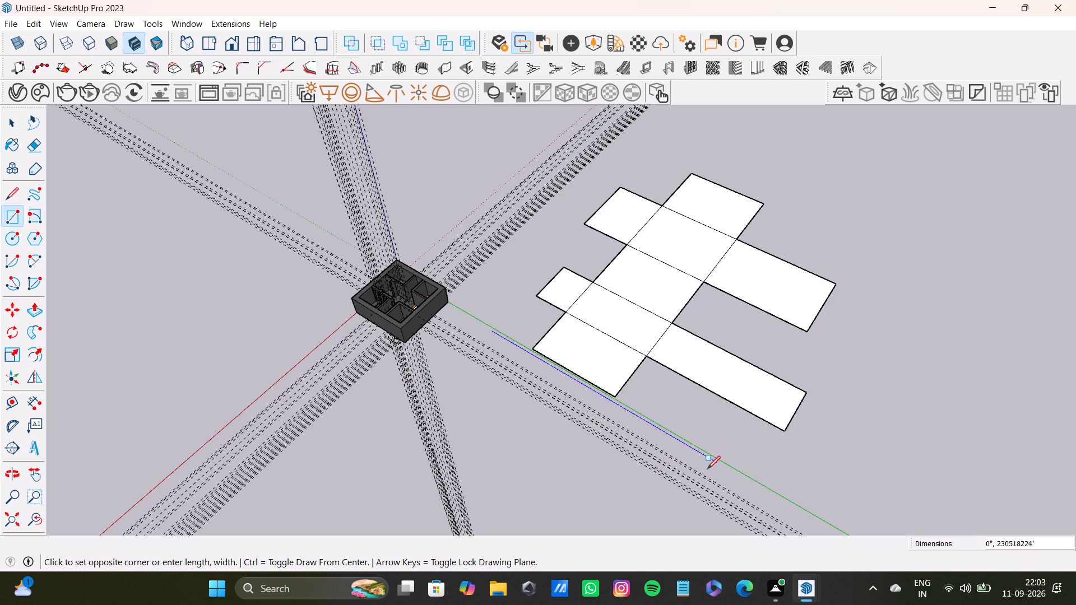
pyautogui.click(671, 508)
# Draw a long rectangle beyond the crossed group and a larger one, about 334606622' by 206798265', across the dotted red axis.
pyautogui.scroll(-8, 393, 389)
pyautogui.scroll(4, 562, 275)
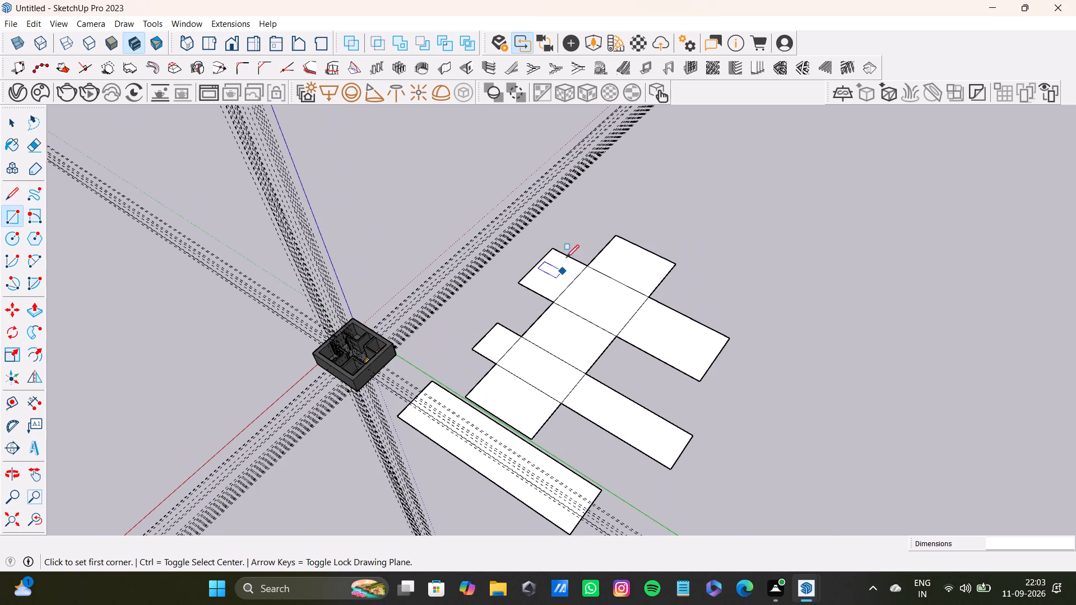
pyautogui.moveTo(622, 199); pyautogui.dragTo(630, 201)
pyautogui.click(914, 272)
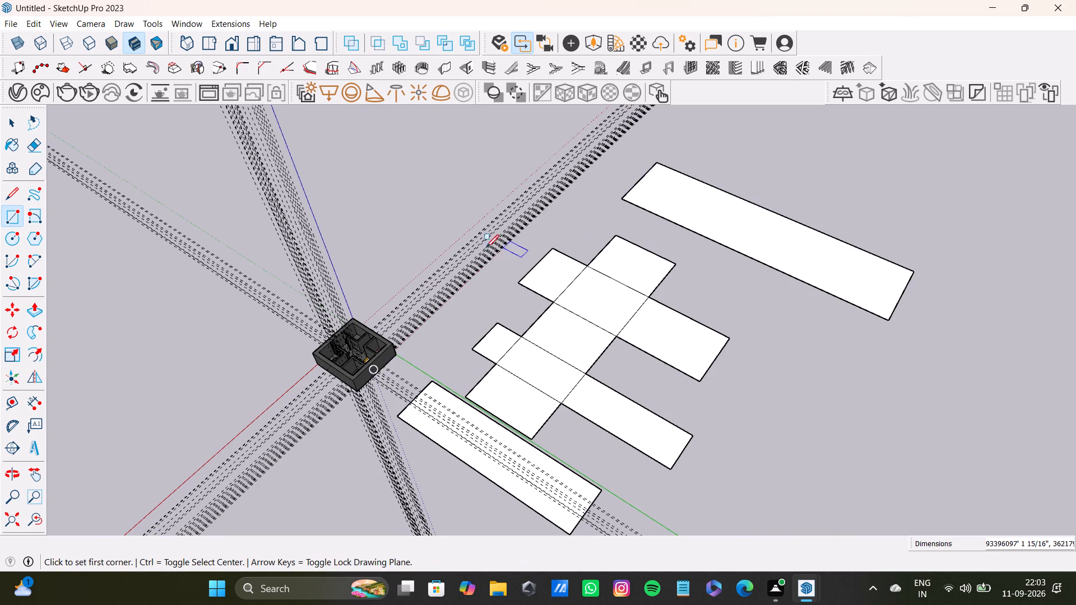
pyautogui.scroll(-4, 375, 278)
pyautogui.click(345, 188)
pyautogui.click(547, 136)
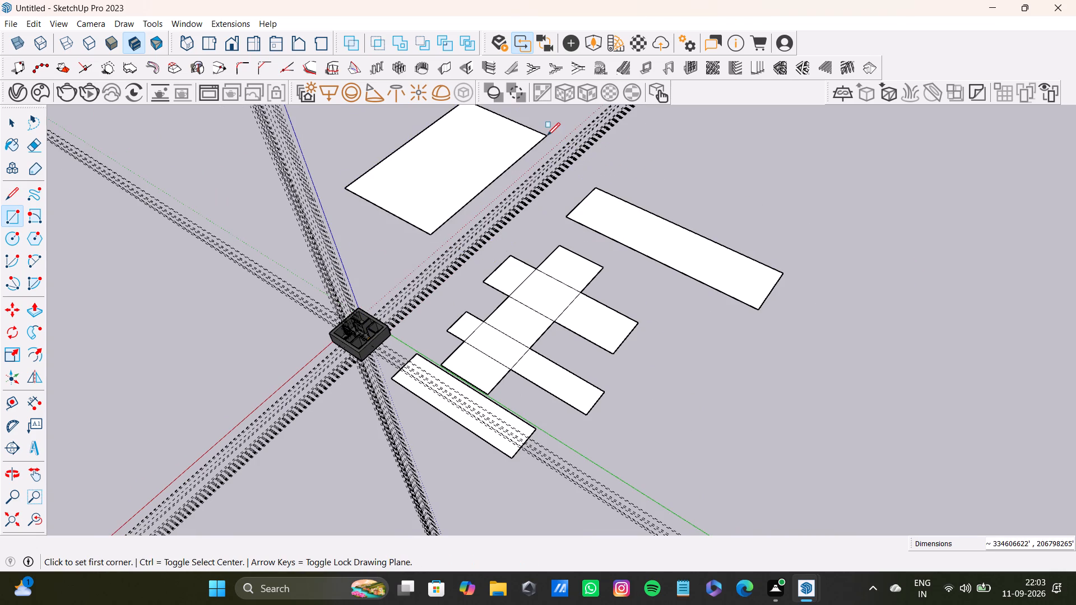
# Draw a thin strip reaching the building, two broad rectangles near the solid red axis, and another thin strip across the dotted green axis.
pyautogui.moveTo(142, 278); pyautogui.dragTo(215, 320)
pyautogui.click(327, 339)
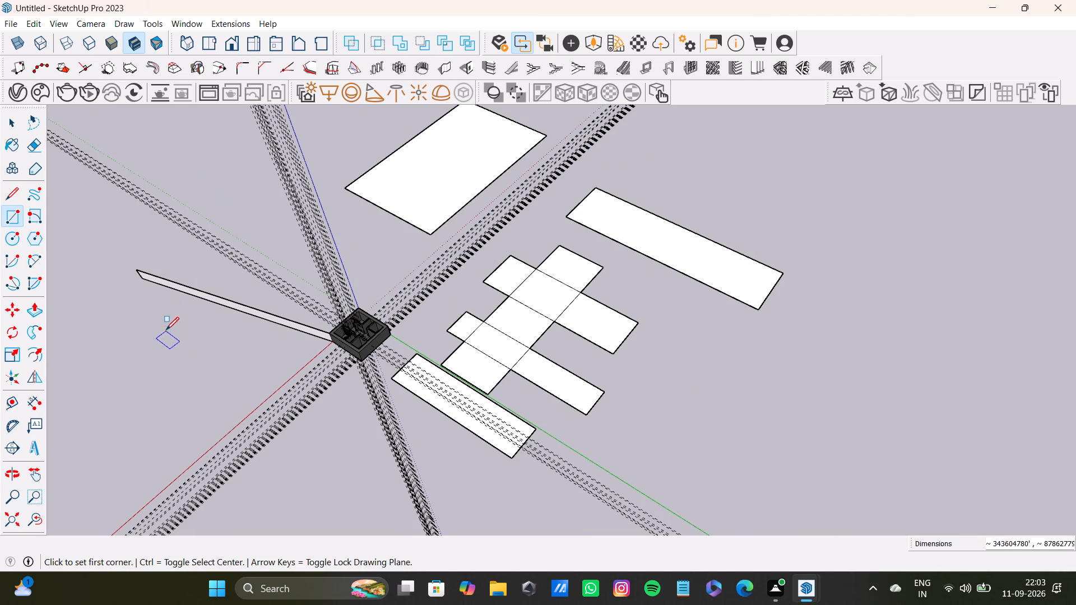
pyautogui.click(166, 329)
pyautogui.click(131, 416)
pyautogui.click(223, 354)
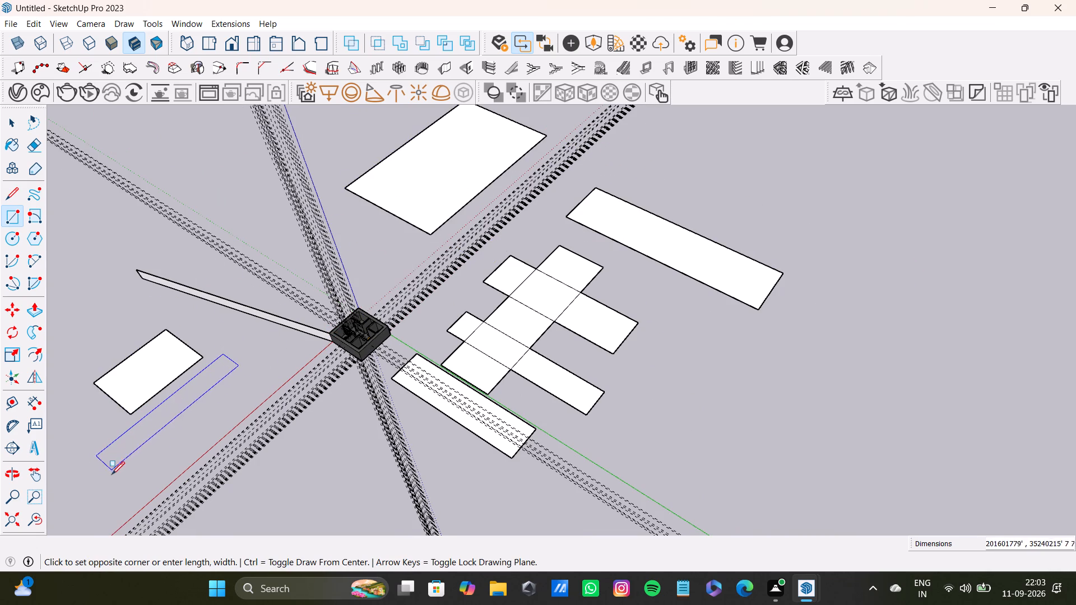
pyautogui.click(122, 501)
pyautogui.click(134, 136)
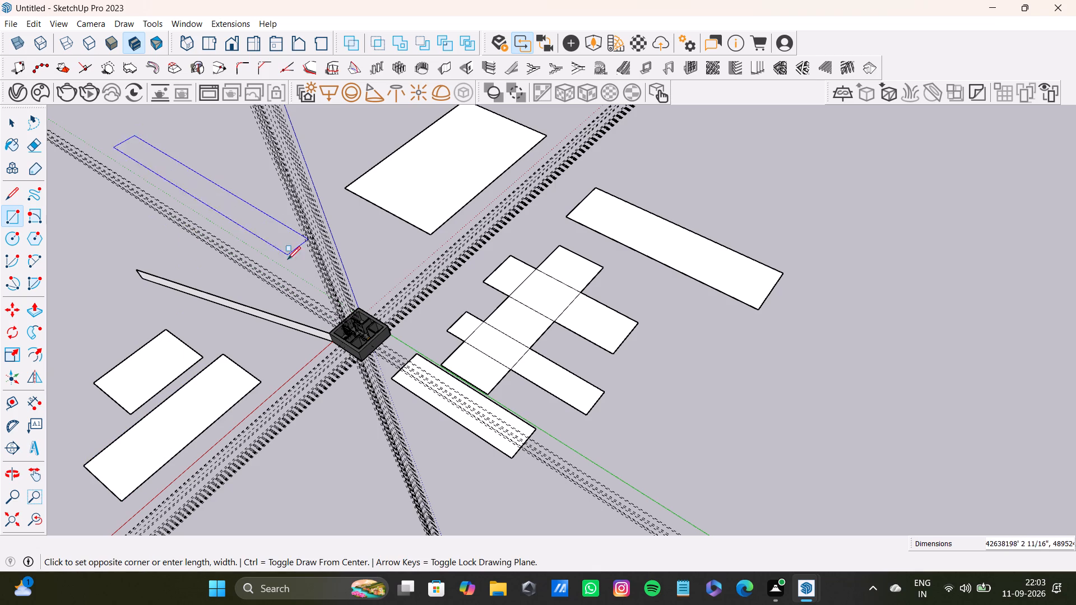
pyautogui.click(263, 284)
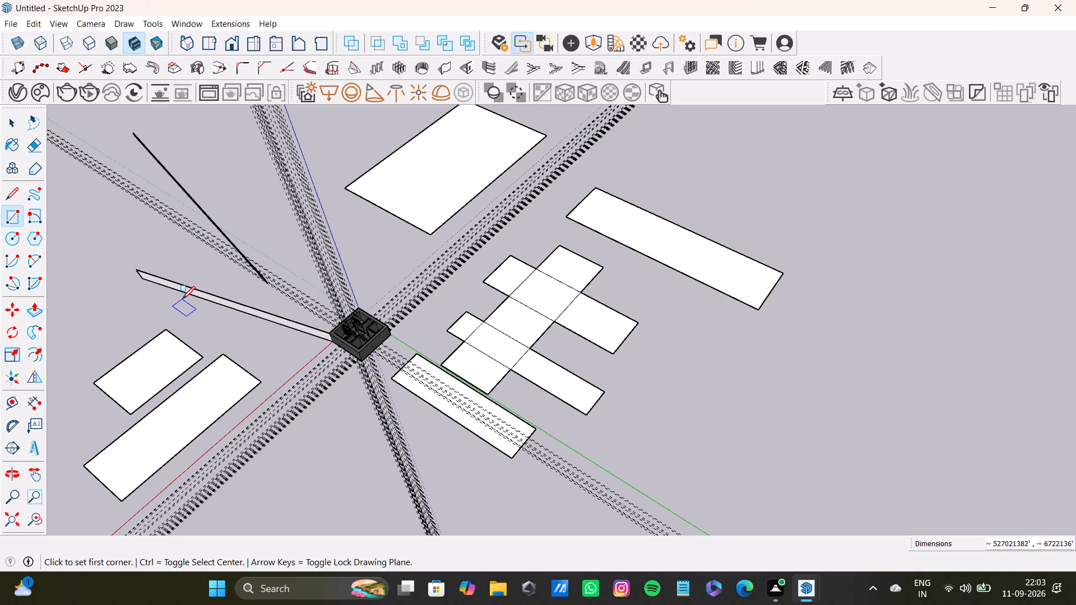
# Draw two parallel rectangles on the ground beyond the crossed group, a wide one and a narrower one.
pyautogui.click(661, 361)
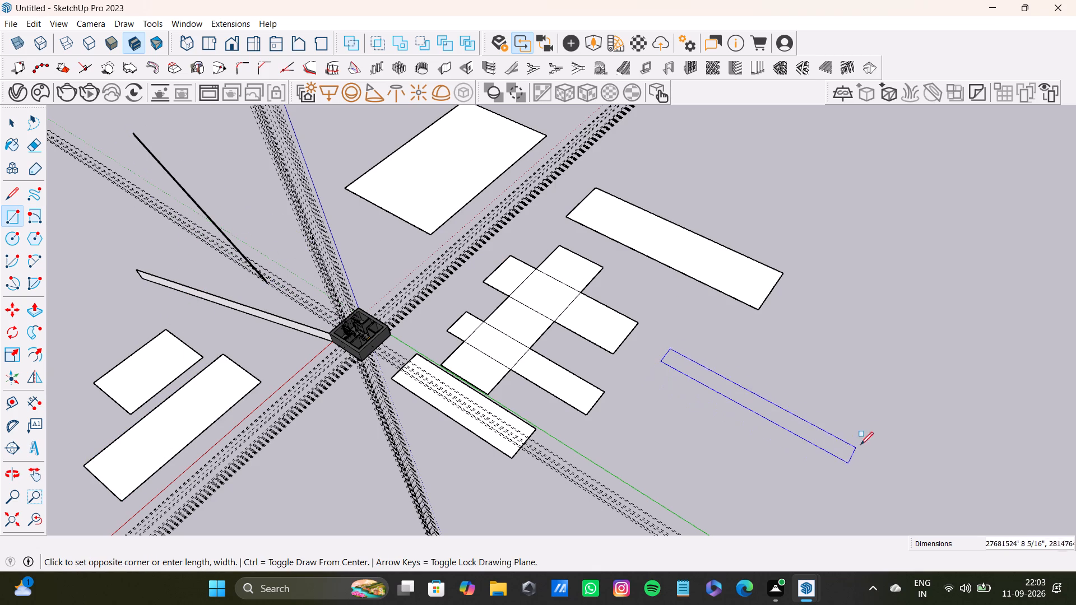
pyautogui.click(894, 391)
pyautogui.click(631, 411)
pyautogui.click(822, 474)
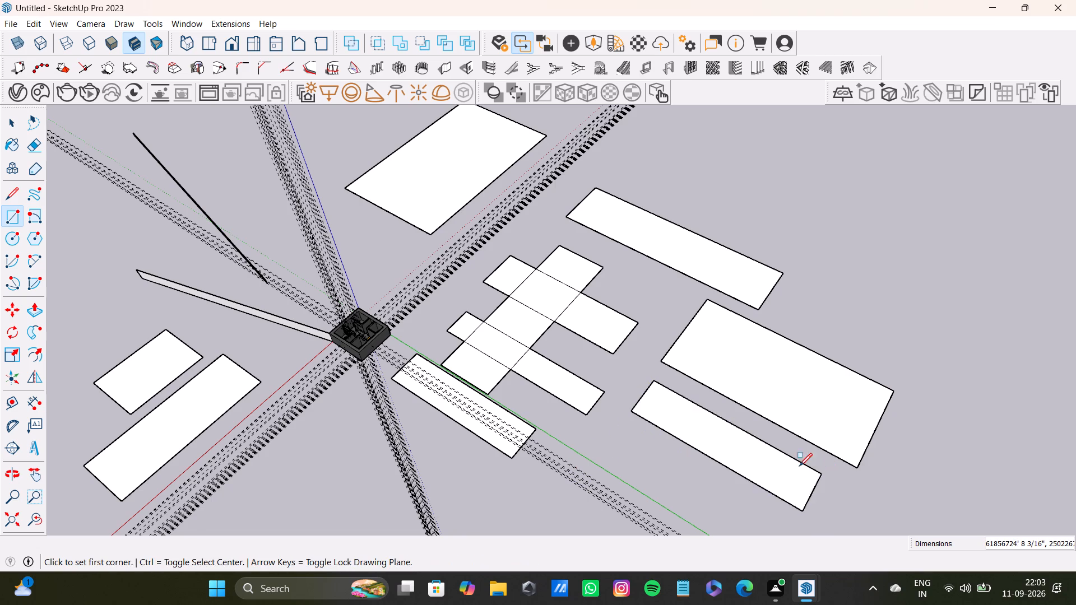
# Draw a rectangle that partly covers the building's open top.
pyautogui.scroll(-4, 606, 434)
pyautogui.keyDown('shift'); pyautogui.moveTo(602, 434); pyautogui.dragTo(575, 364, button='middle'); pyautogui.keyUp('shift')
pyautogui.click(460, 458)
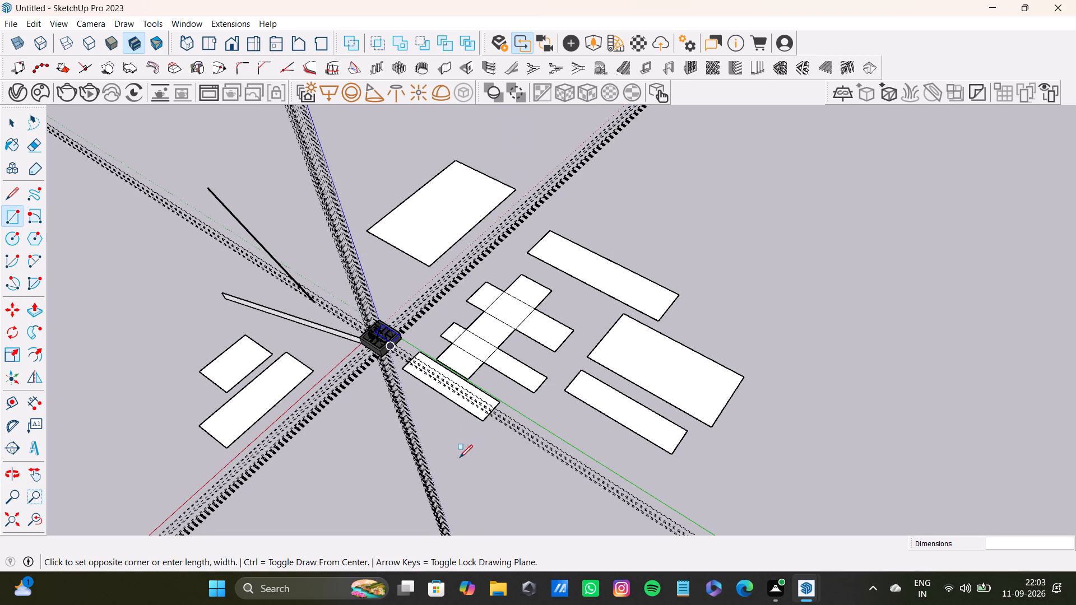
pyautogui.click(528, 488)
pyautogui.click(406, 446)
pyautogui.moveTo(317, 422); pyautogui.dragTo(553, 494)
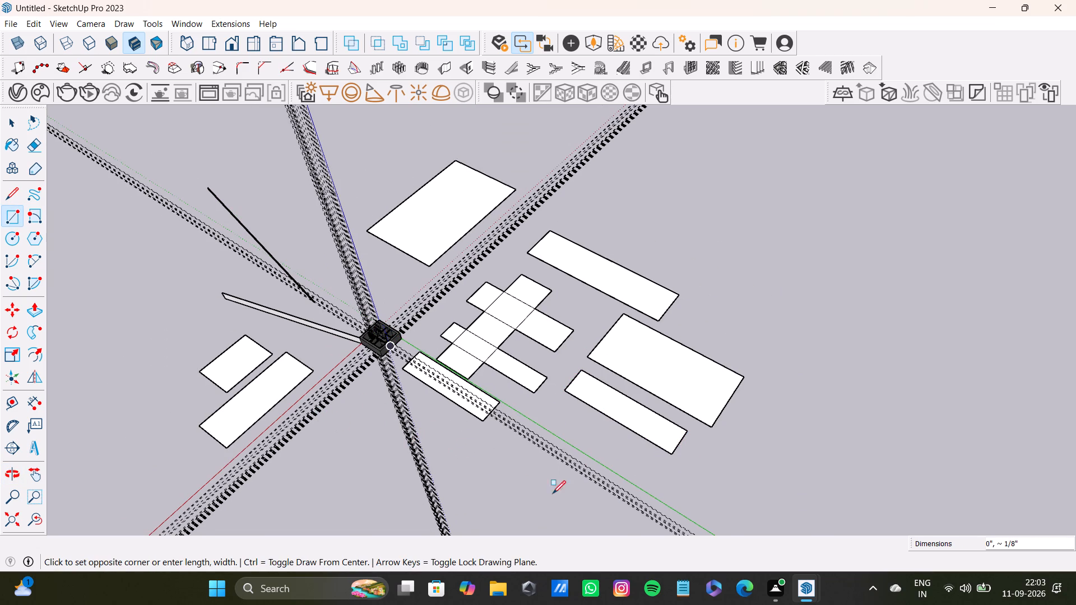
pyautogui.moveTo(553, 494); pyautogui.dragTo(561, 496)
pyautogui.scroll(15, 393, 398)
pyautogui.click(282, 237)
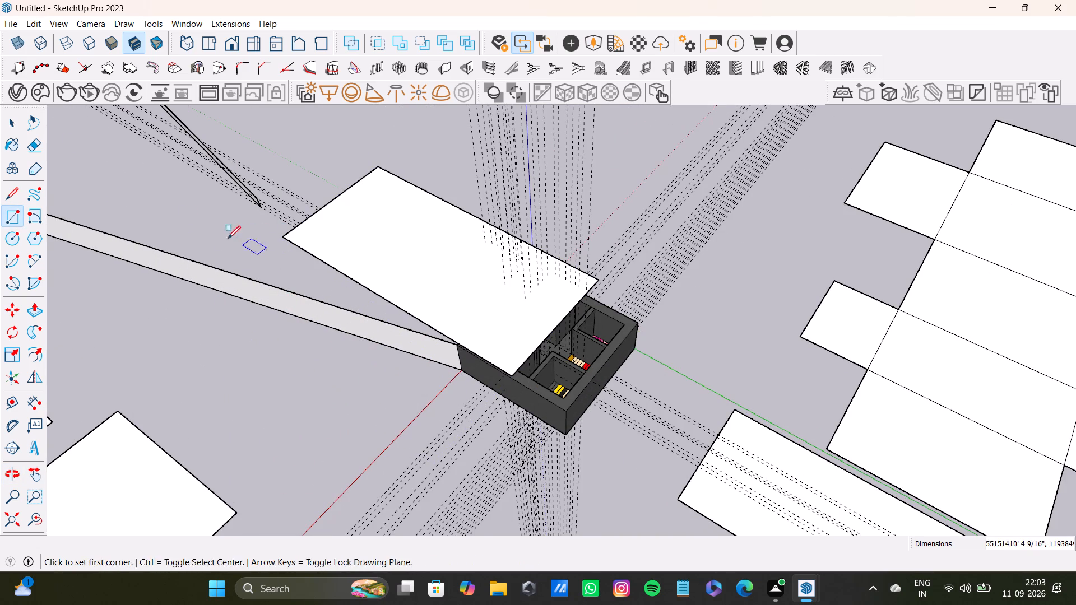
# Delete all the guide lines from the model.
pyautogui.press('space')
pyautogui.click(33, 26)
pyautogui.click(85, 137)
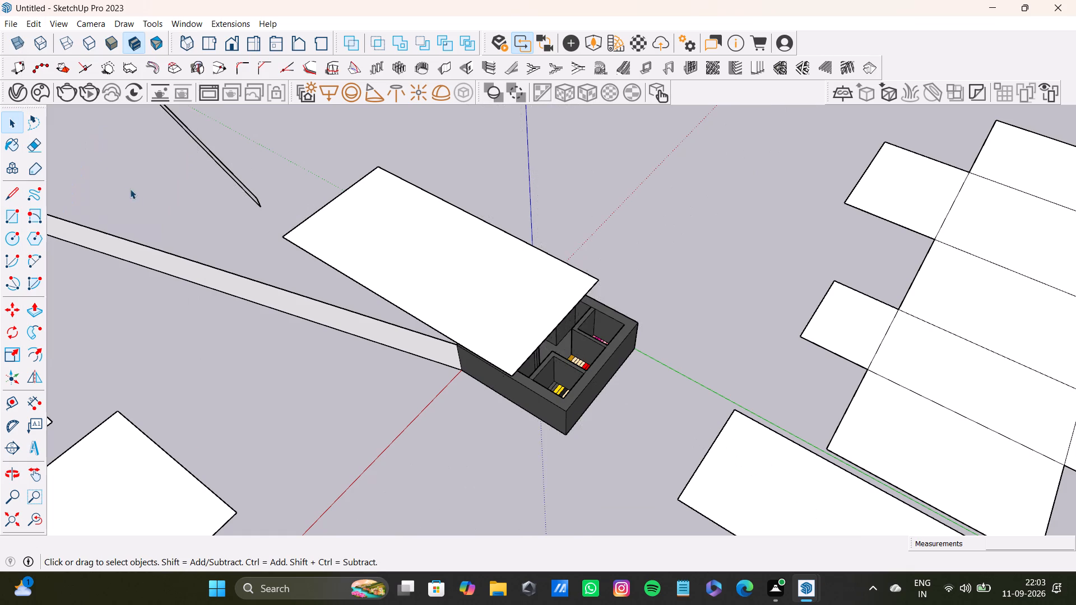
# Draw a rectangle overlapping the large rectangle's near edge, and a long one from there to the crossed group.
pyautogui.scroll(-13, 132, 192)
pyautogui.press('space')
pyautogui.keyDown('shift'); pyautogui.moveTo(242, 341); pyautogui.dragTo(503, 381, button='middle'); pyautogui.keyUp('shift')
pyautogui.scroll(8, 474, 350)
pyautogui.scroll(-8, 374, 292)
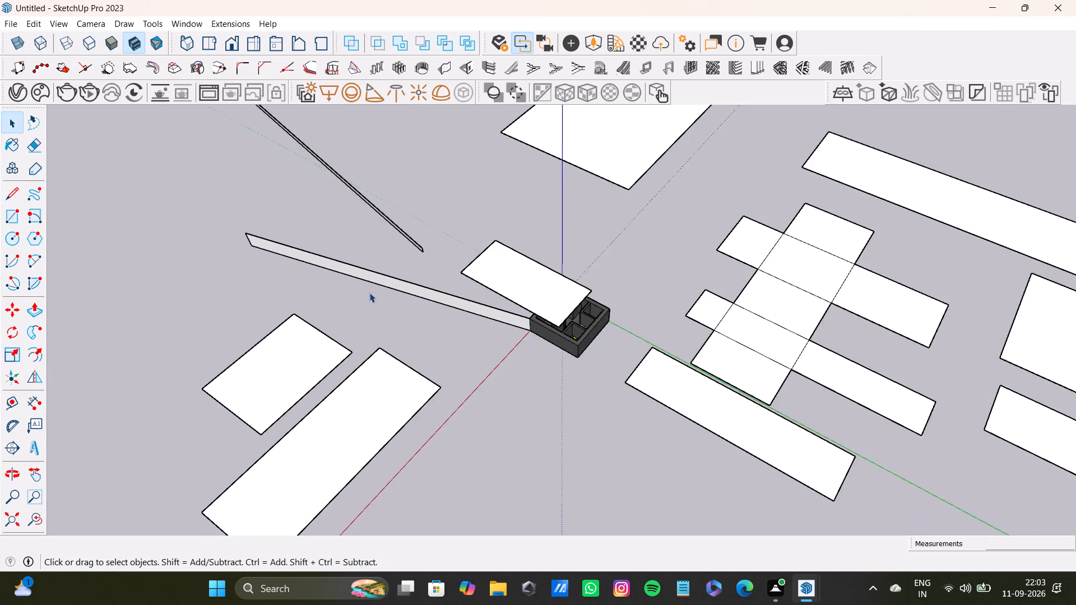
pyautogui.scroll(-2, 369, 292)
pyautogui.middleClick(368, 293)
pyautogui.click(11, 206)
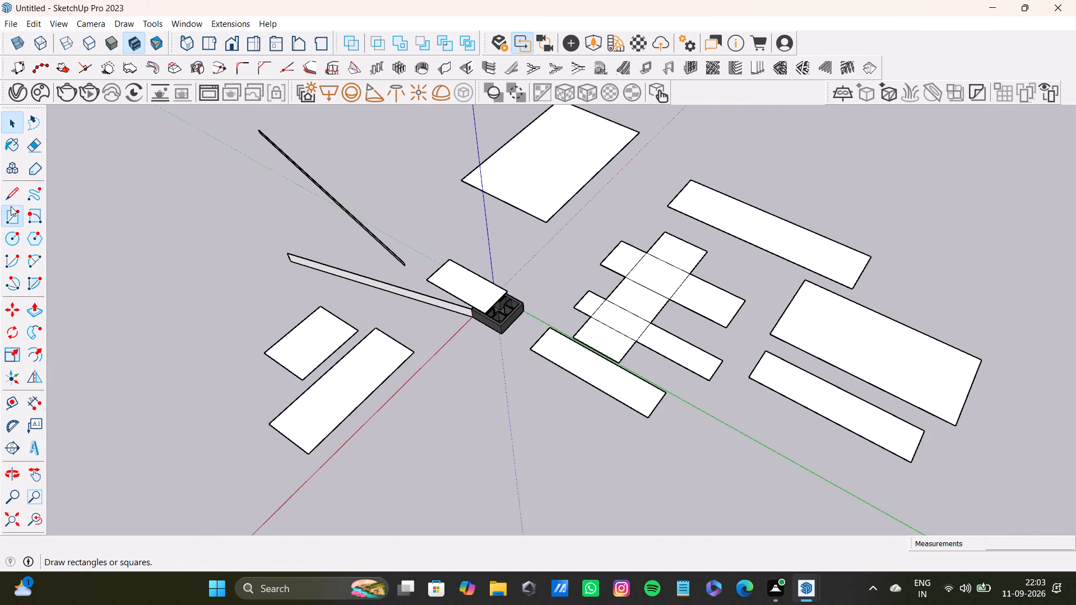
pyautogui.scroll(6, 332, 206)
pyautogui.scroll(-9, 396, 209)
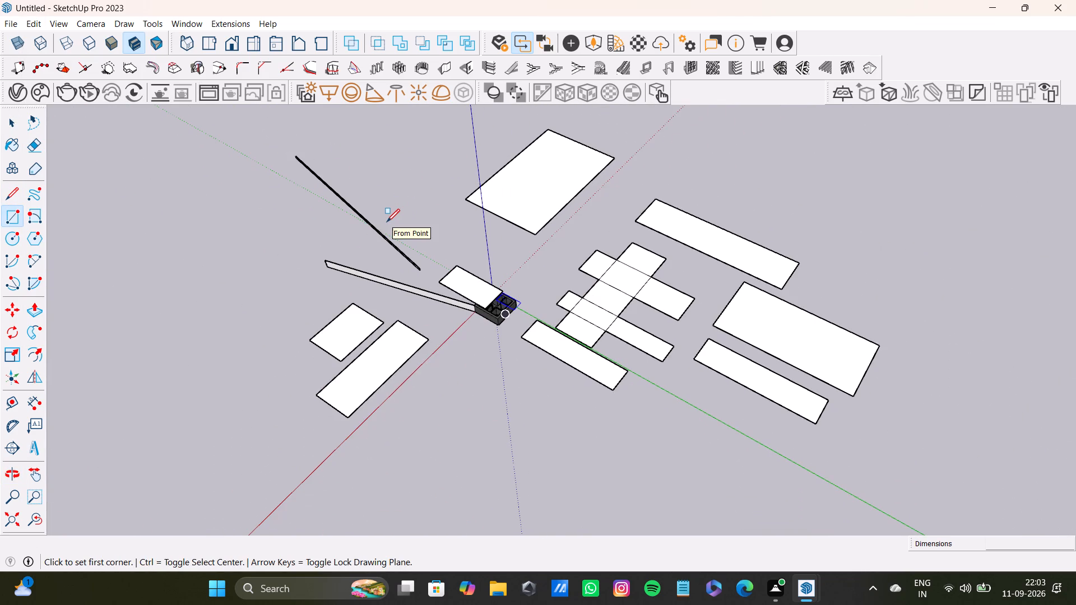
pyautogui.scroll(4, 498, 222)
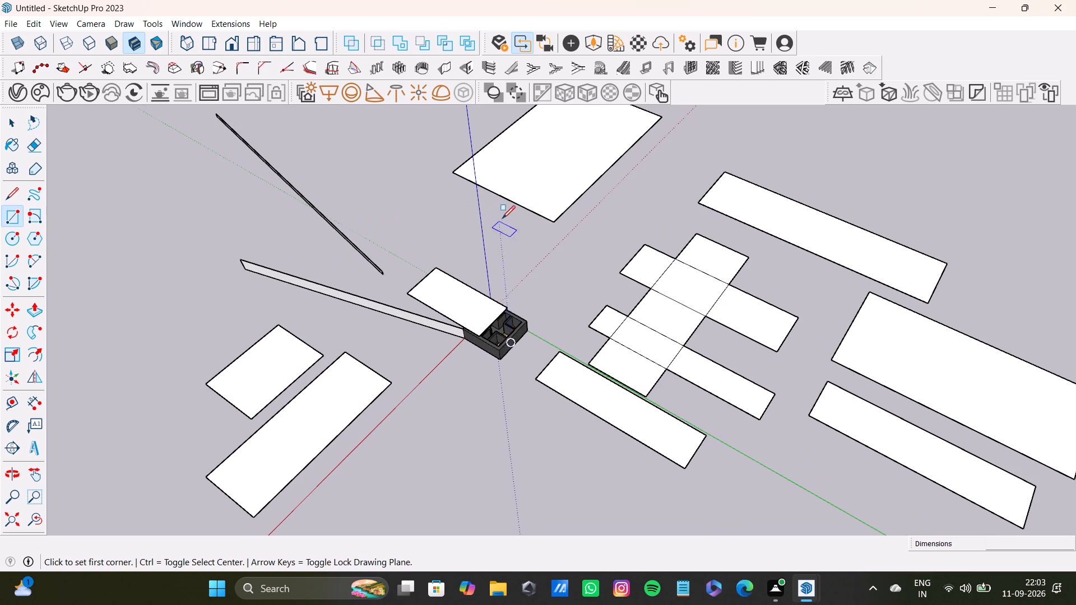
pyautogui.click(514, 151)
pyautogui.click(543, 231)
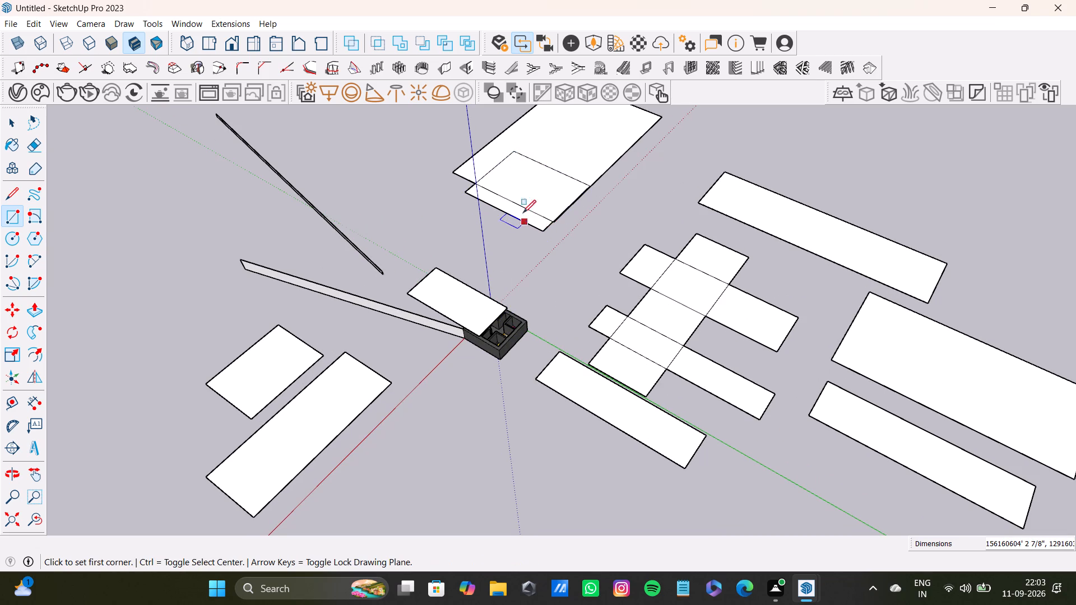
pyautogui.click(517, 206)
pyautogui.click(651, 319)
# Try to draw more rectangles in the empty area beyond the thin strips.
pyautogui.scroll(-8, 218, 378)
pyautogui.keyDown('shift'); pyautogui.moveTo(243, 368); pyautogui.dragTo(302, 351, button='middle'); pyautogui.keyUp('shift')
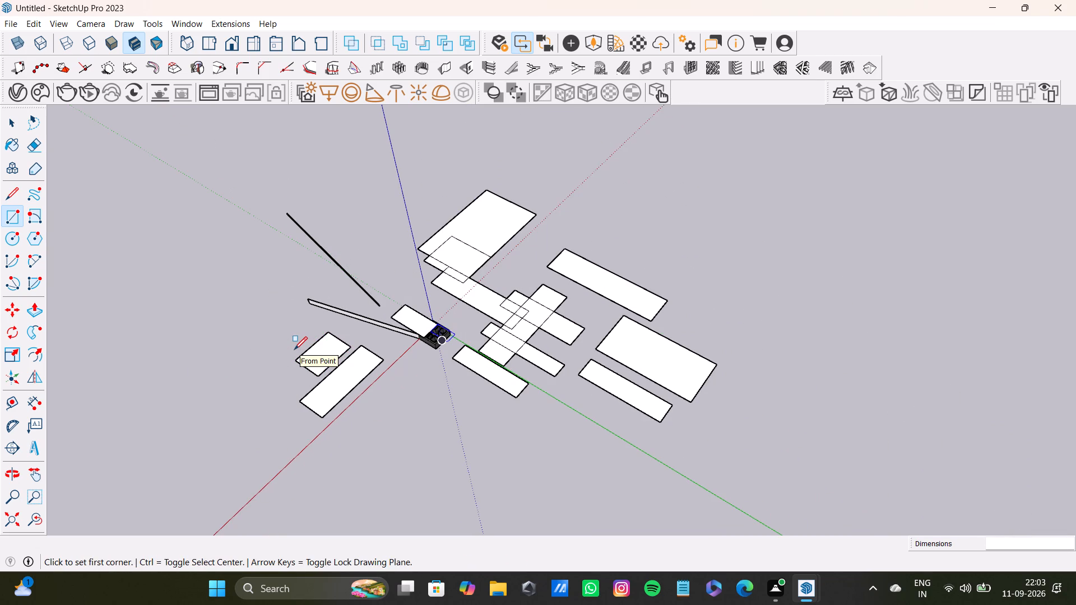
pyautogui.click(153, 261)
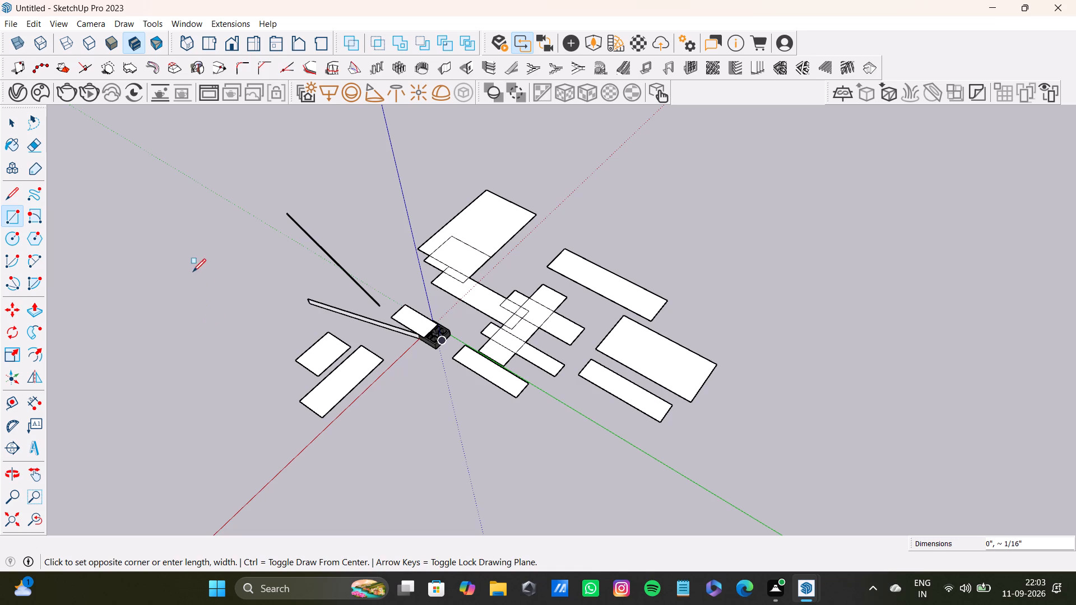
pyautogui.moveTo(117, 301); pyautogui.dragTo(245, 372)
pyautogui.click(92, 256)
# Draw two concentric circles, one small and one large, over the building's top.
pyautogui.click(14, 239)
pyautogui.click(136, 276)
pyautogui.click(8, 243)
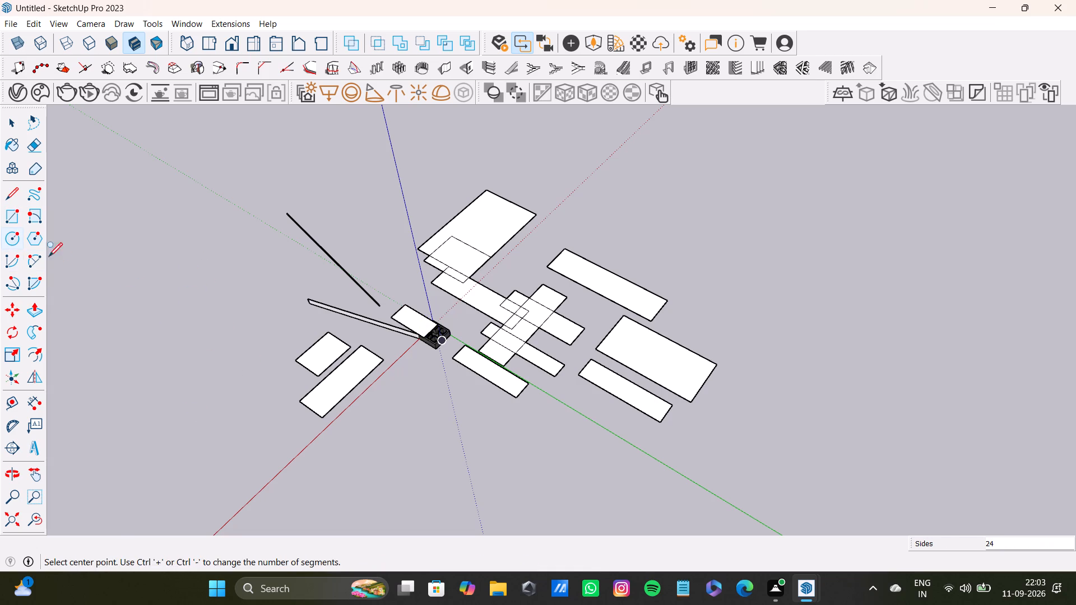
pyautogui.moveTo(398, 428); pyautogui.dragTo(437, 458)
pyautogui.click(426, 442)
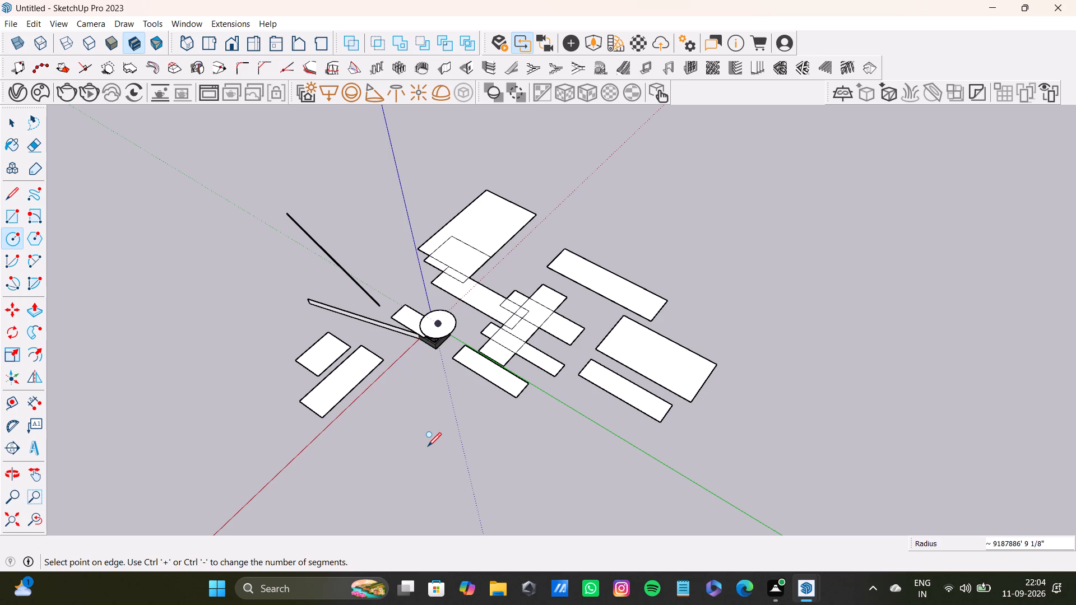
pyautogui.moveTo(380, 426); pyautogui.dragTo(417, 471)
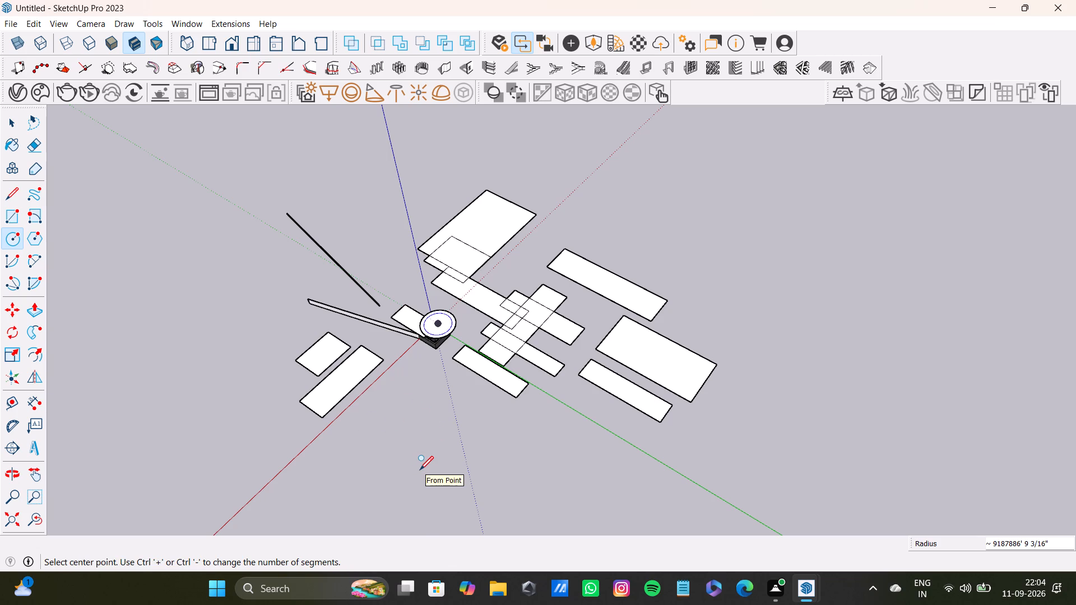
pyautogui.scroll(-2, 420, 469)
pyautogui.press('space')
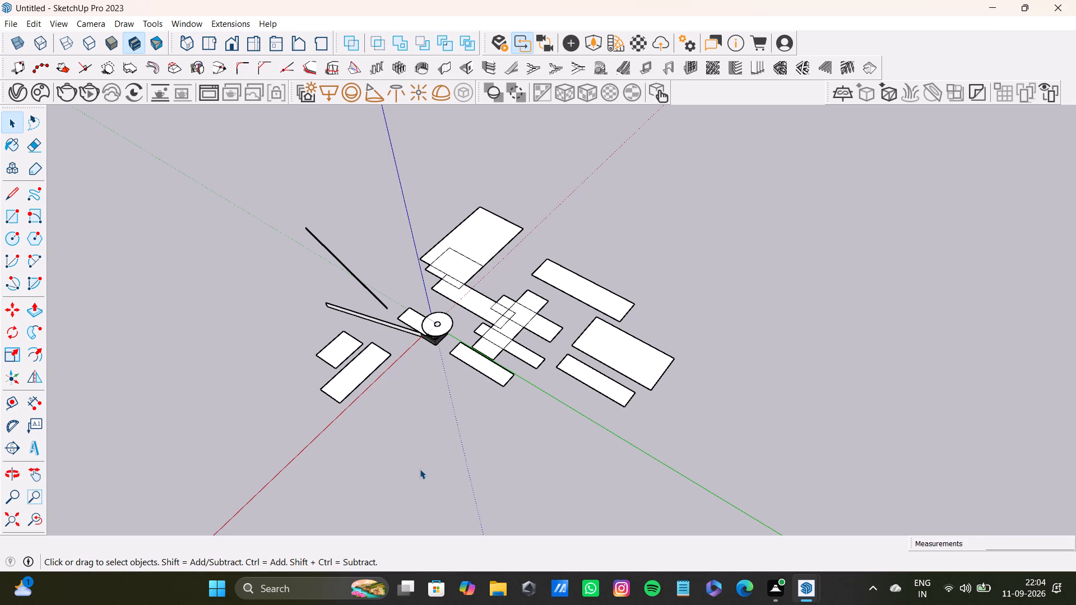
# Draw a large slanting rectangle from the circles' centre down past the red axis.
pyautogui.click(11, 211)
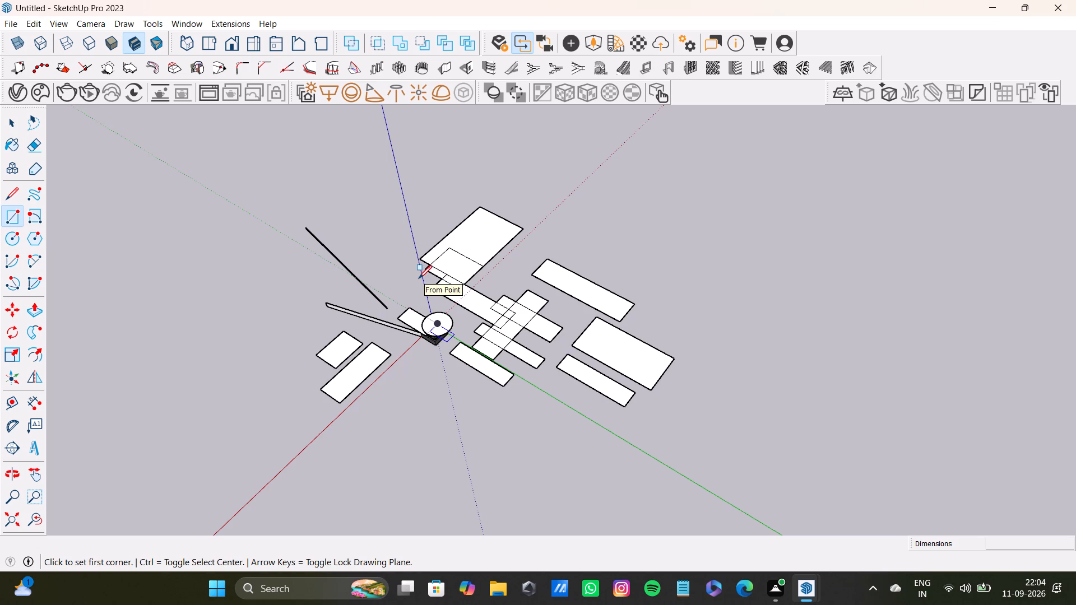
pyautogui.moveTo(176, 250); pyautogui.dragTo(265, 374)
pyautogui.click(165, 360)
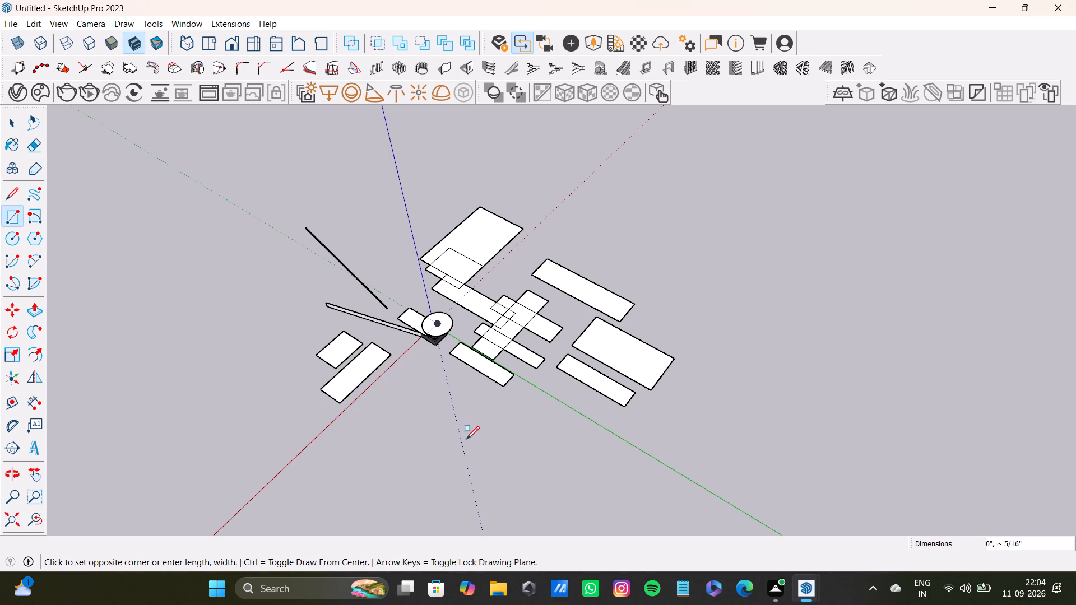
pyautogui.scroll(-3, 386, 426)
pyautogui.keyDown('shift'); pyautogui.moveTo(409, 410); pyautogui.dragTo(396, 330, button='middle'); pyautogui.keyUp('shift')
pyautogui.scroll(5, 387, 329)
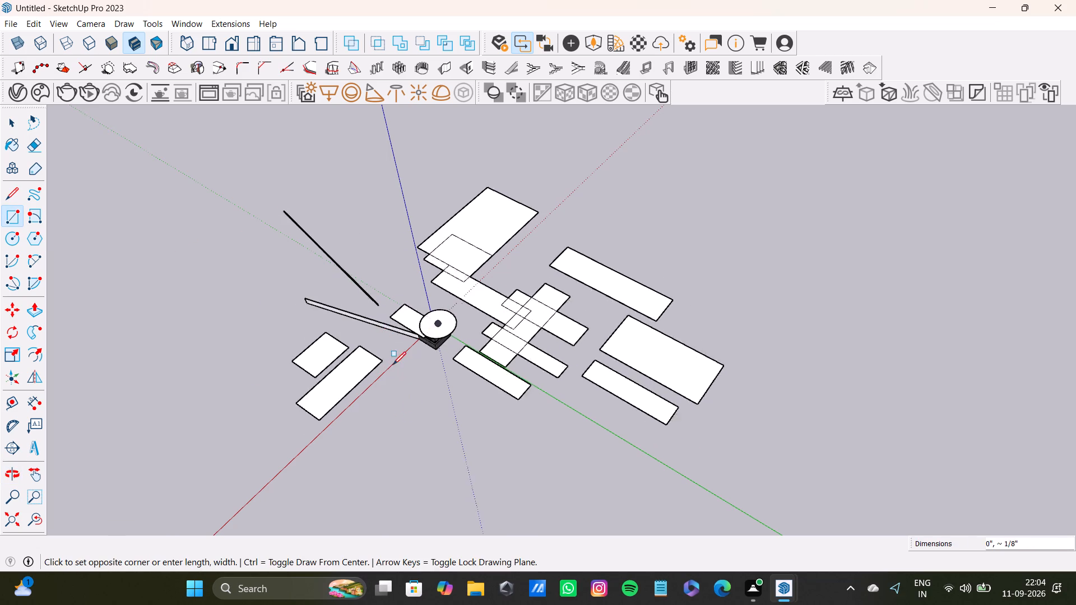
pyautogui.scroll(6, 393, 365)
pyautogui.keyDown('shift'); pyautogui.moveTo(428, 461); pyautogui.dragTo(428, 315, button='middle'); pyautogui.keyUp('shift')
pyautogui.click(303, 417)
pyautogui.press('space')
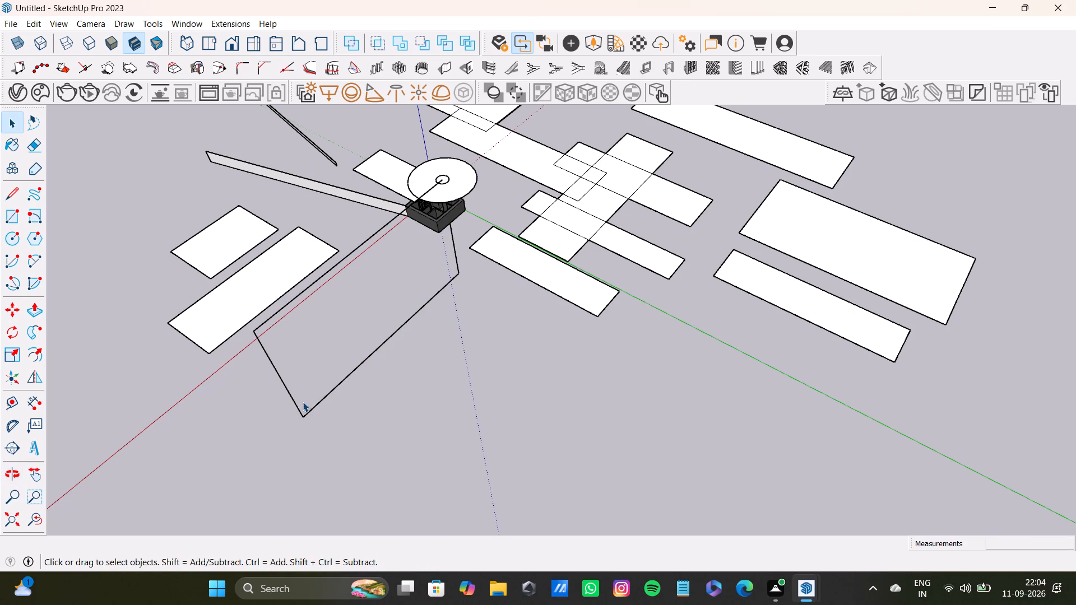
pyautogui.click(305, 300)
# Draw a rectangle between the slanting rectangle and the green axis, enclosed by a larger one of about 215,320,000' × 267,890,000'.
pyautogui.click(11, 208)
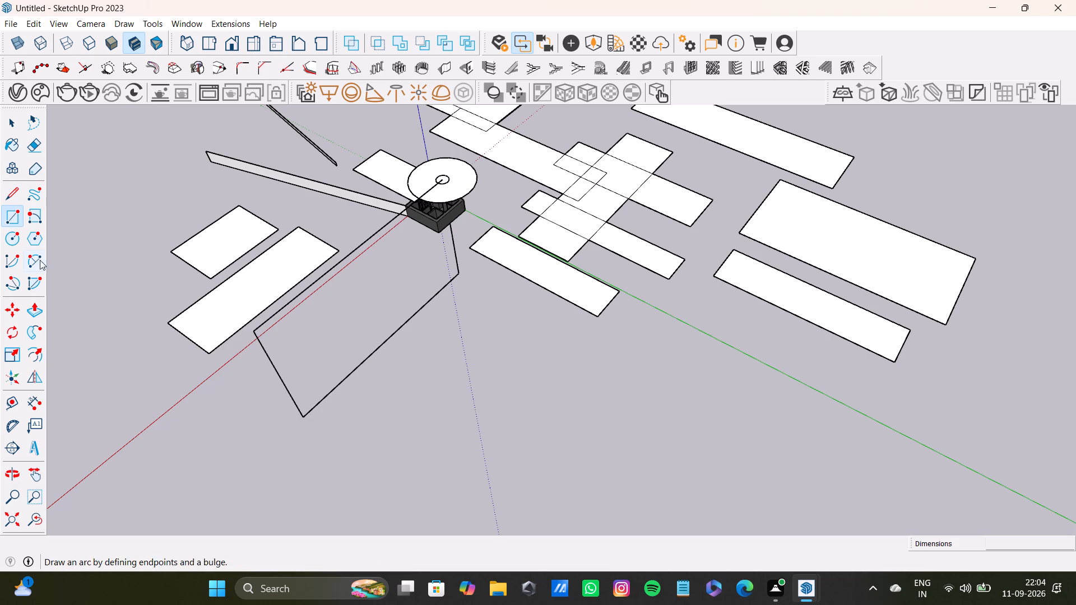
pyautogui.click(16, 210)
pyautogui.moveTo(435, 364); pyautogui.dragTo(646, 387)
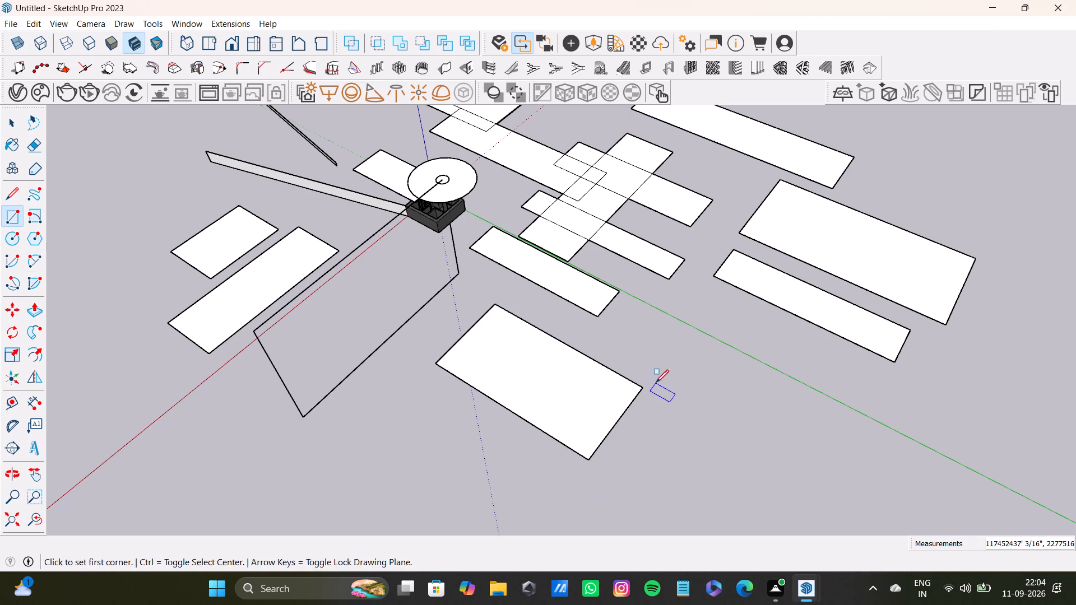
pyautogui.click(655, 383)
pyautogui.click(369, 398)
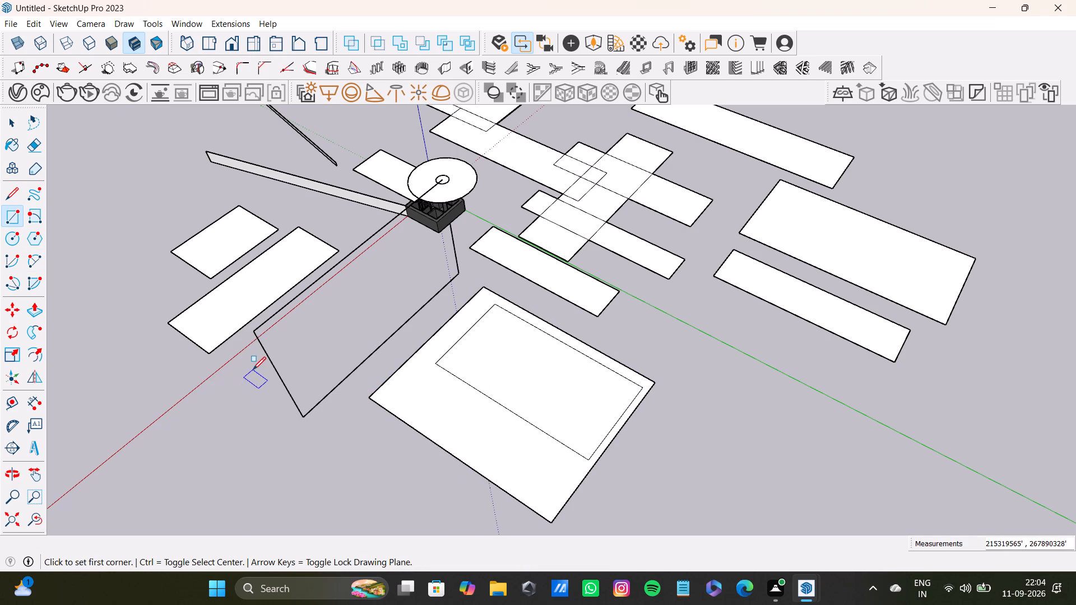
# Draw a squarish flat rectangle beside the red axis, past the slanting rectangle, and a narrow upright one beyond it.
pyautogui.moveTo(186, 382); pyautogui.dragTo(225, 508)
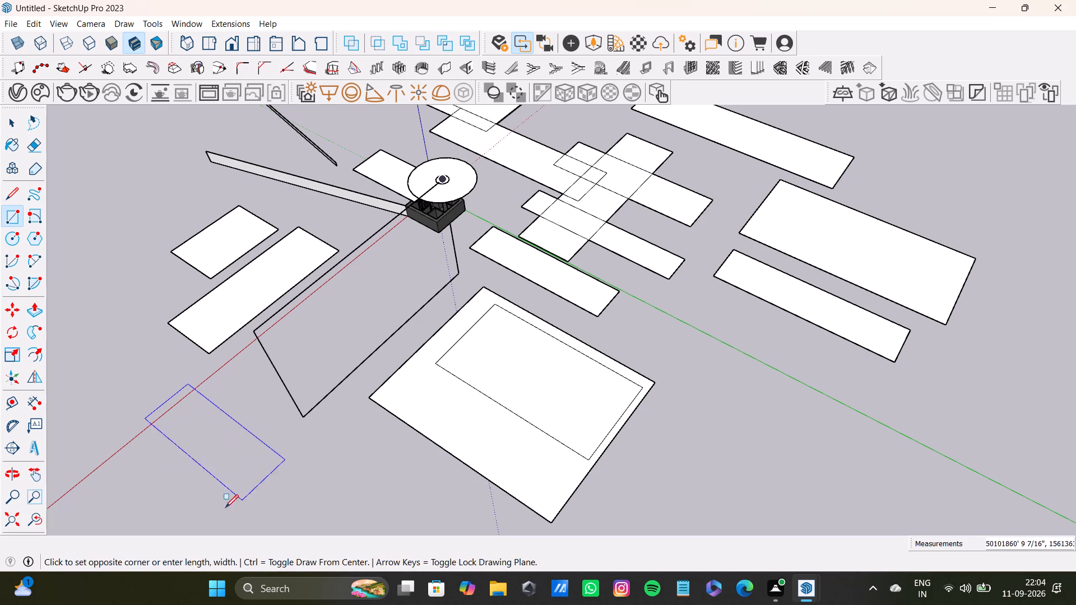
pyautogui.moveTo(225, 508); pyautogui.dragTo(198, 519)
pyautogui.moveTo(54, 290); pyautogui.dragTo(108, 445)
# Draw a large rectangle across the green axis and another of about 182,100,000' × 305,470,000' beside the nested pair.
pyautogui.scroll(-9, 109, 415)
pyautogui.moveTo(228, 425); pyautogui.dragTo(249, 406, button='middle')
pyautogui.scroll(7, 433, 391)
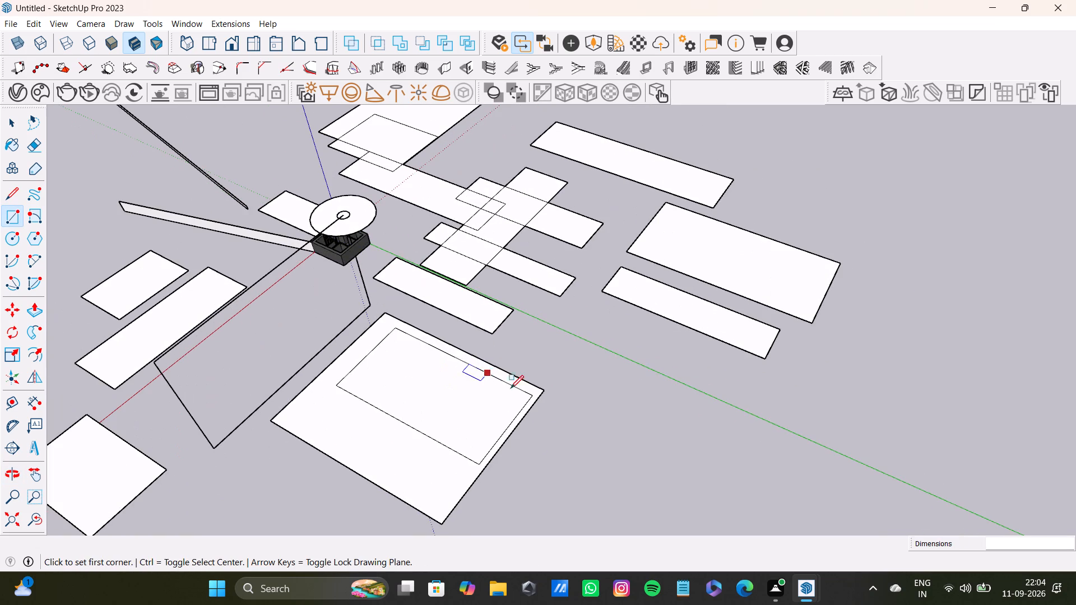
pyautogui.click(593, 385)
pyautogui.click(847, 409)
pyautogui.moveTo(546, 425); pyautogui.dragTo(547, 425)
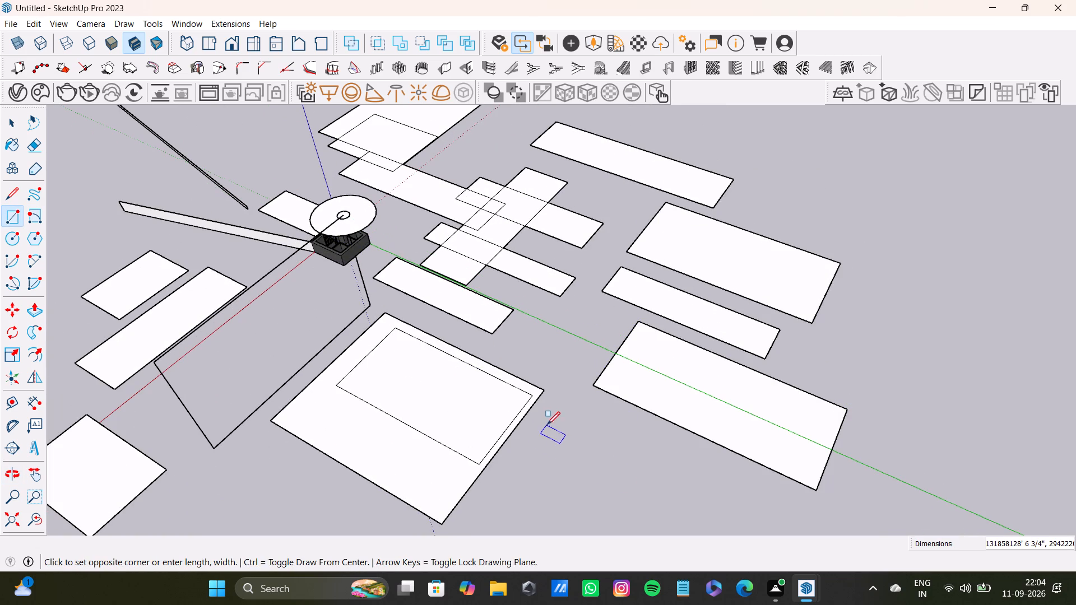
pyautogui.moveTo(547, 425); pyautogui.dragTo(560, 439)
pyautogui.click(627, 536)
pyautogui.scroll(-4, 462, 505)
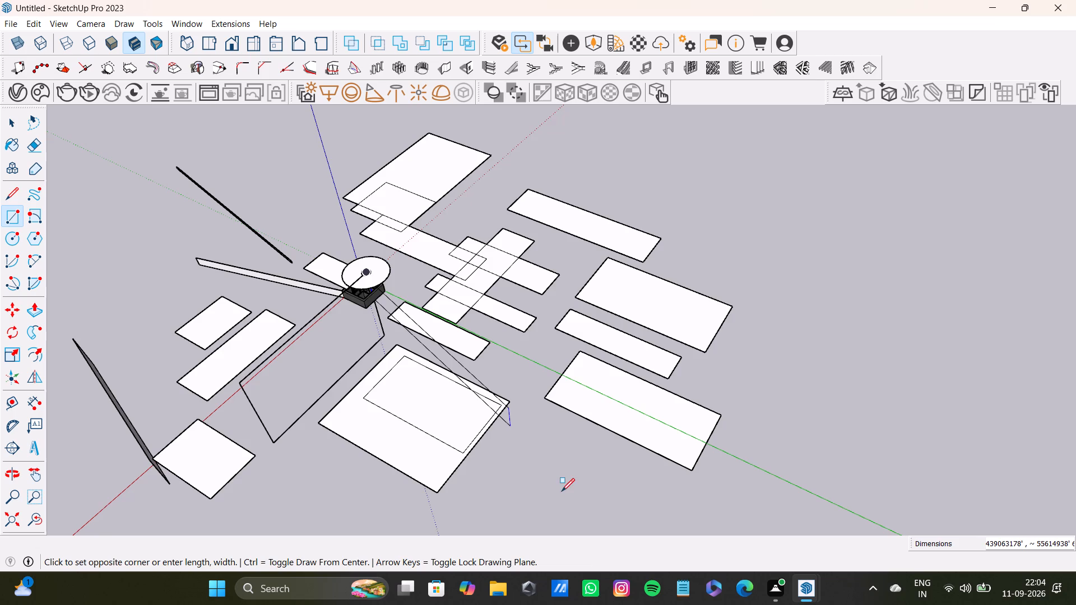
pyautogui.moveTo(540, 491); pyautogui.dragTo(522, 384, button='middle')
pyautogui.click(593, 504)
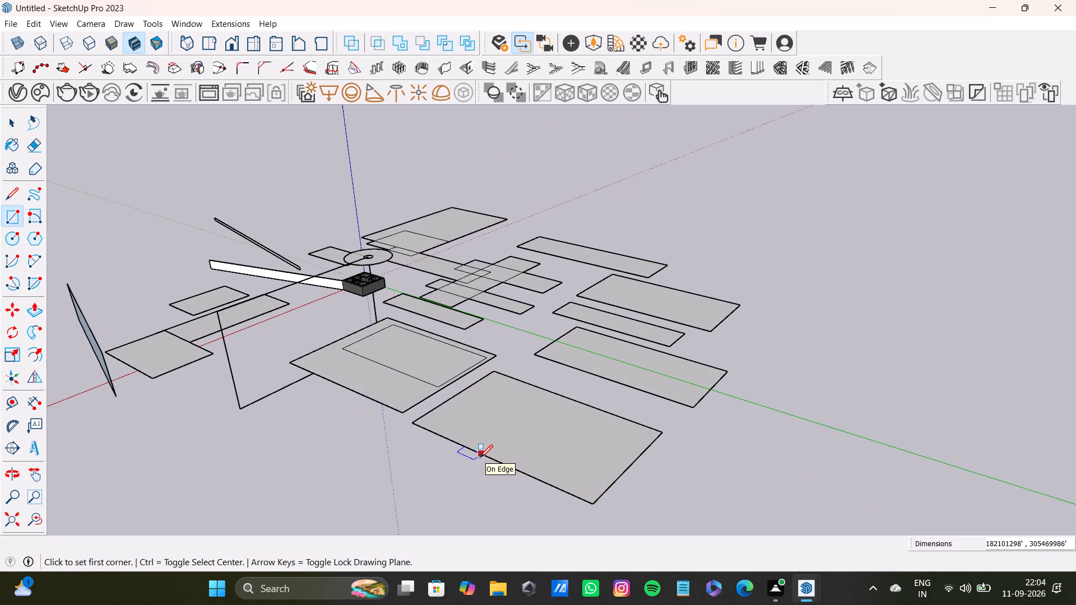
# Draw a tall upright rectangle extending down below the building, and a large flat one near the red axis with a small rectangle inside.
pyautogui.moveTo(263, 418); pyautogui.dragTo(407, 560)
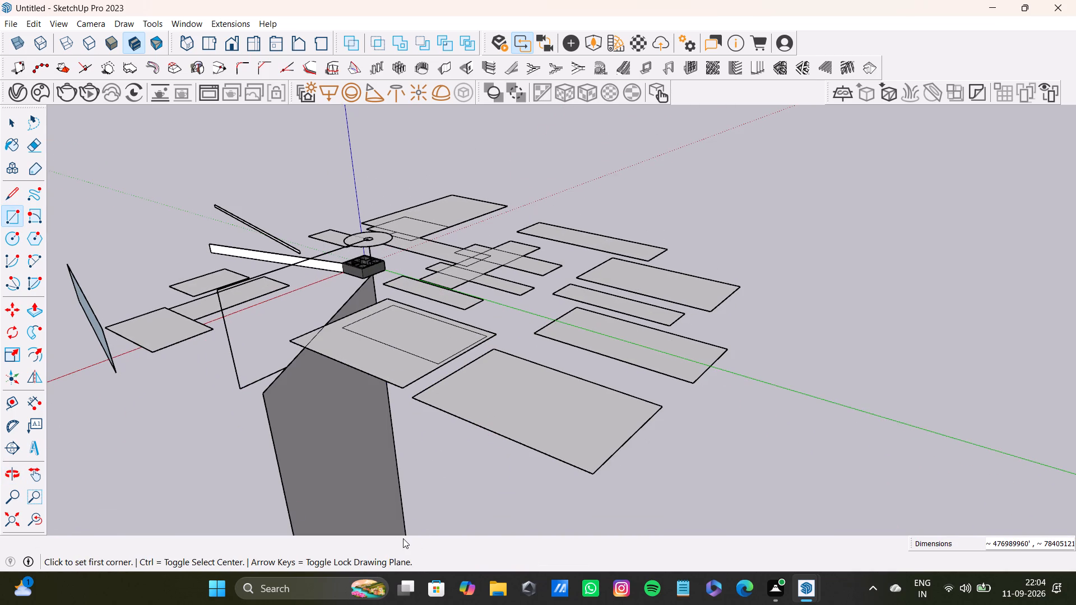
pyautogui.moveTo(128, 366); pyautogui.dragTo(202, 534)
pyautogui.click(174, 465)
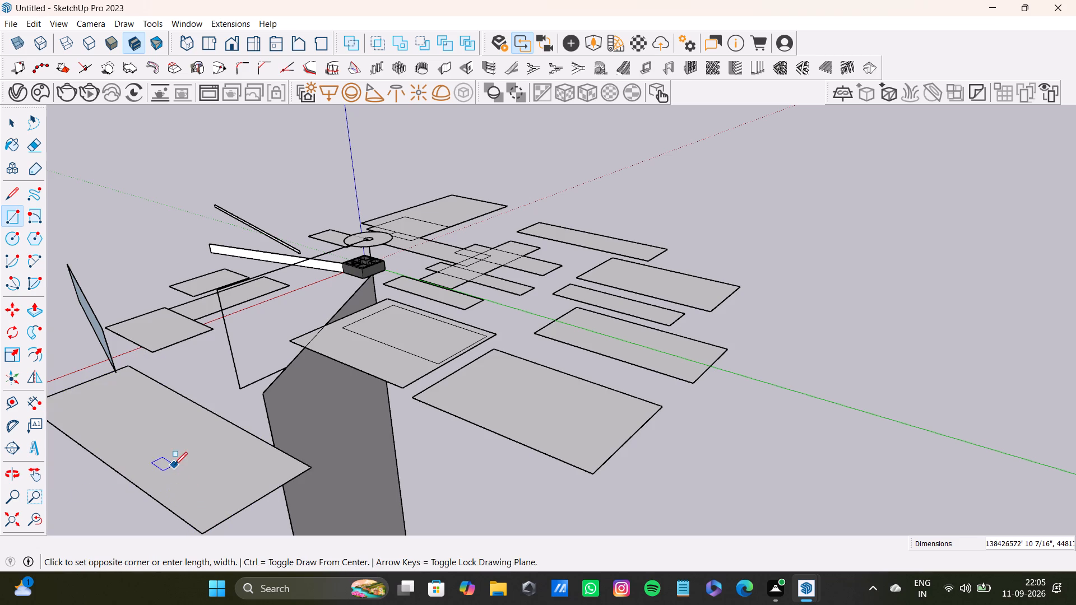
pyautogui.click(122, 395)
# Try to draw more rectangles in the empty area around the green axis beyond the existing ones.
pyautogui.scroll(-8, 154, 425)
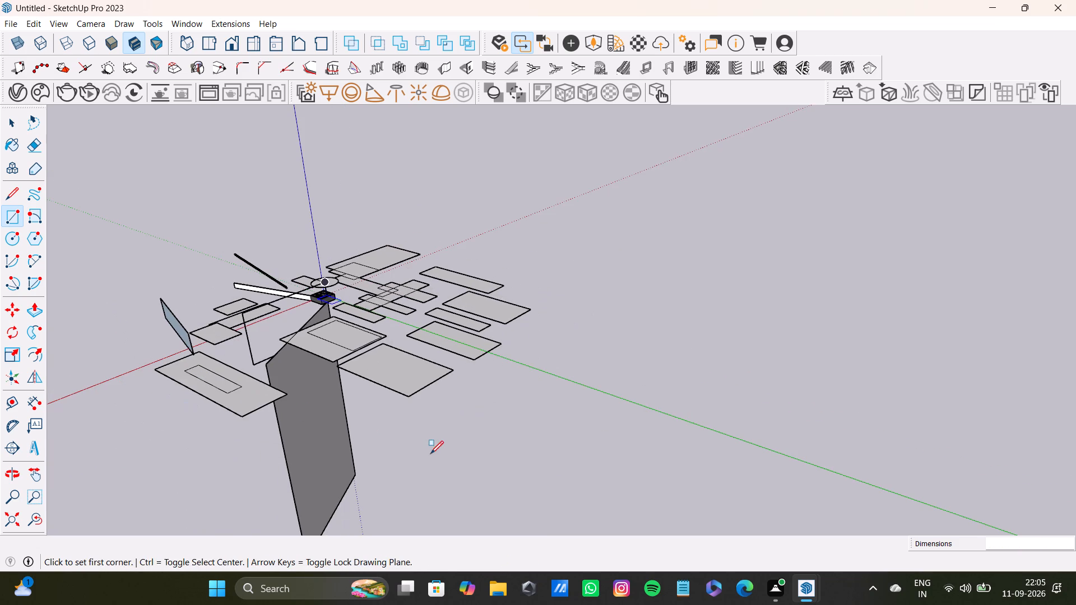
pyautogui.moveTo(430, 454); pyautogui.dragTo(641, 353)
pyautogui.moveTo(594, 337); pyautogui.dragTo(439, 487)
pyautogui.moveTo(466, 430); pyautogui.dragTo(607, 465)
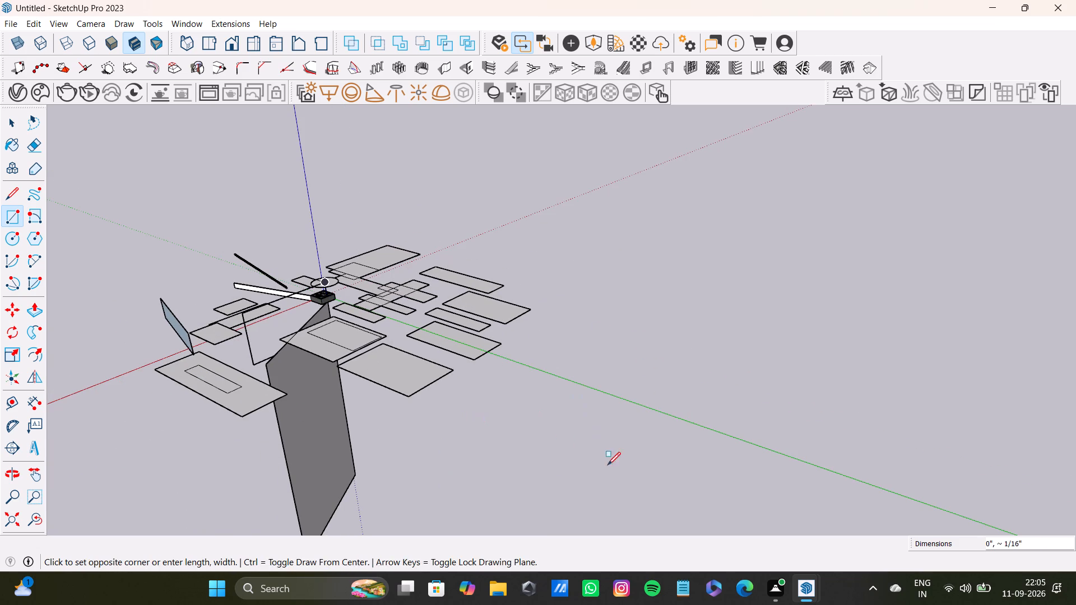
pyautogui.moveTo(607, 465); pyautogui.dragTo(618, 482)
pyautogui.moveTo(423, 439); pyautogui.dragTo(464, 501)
# Draw small circles on the building's top with the Circle tool.
pyautogui.click(4, 229)
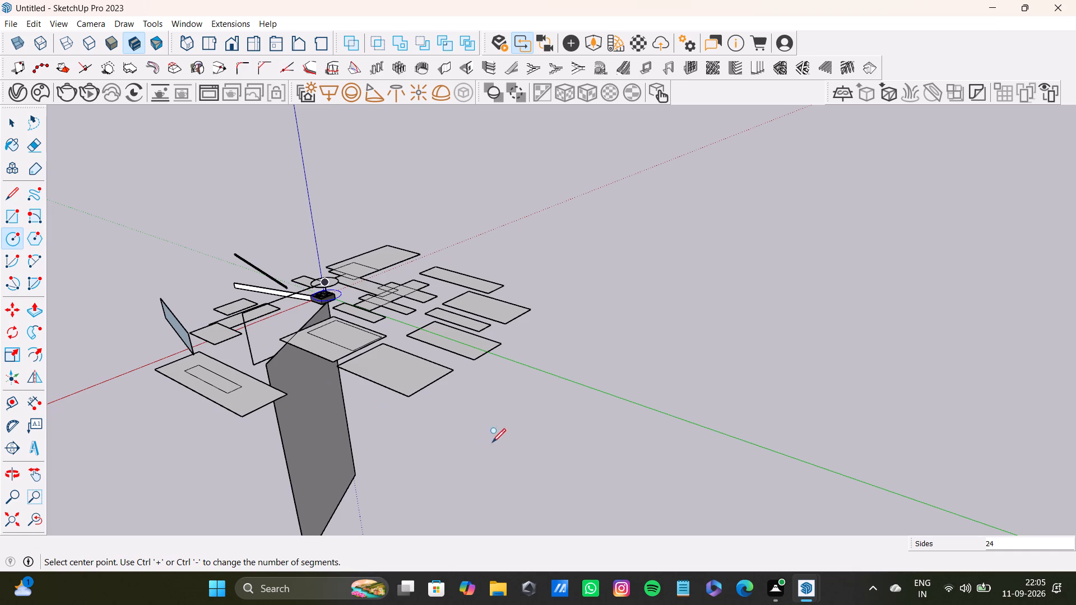
pyautogui.moveTo(492, 409); pyautogui.dragTo(574, 467)
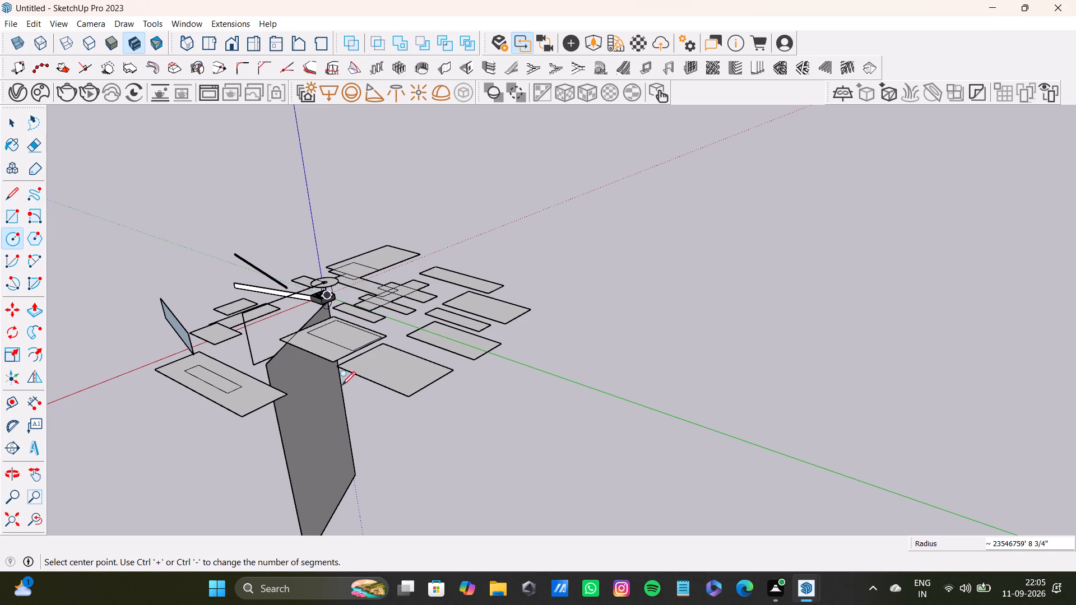
pyautogui.moveTo(392, 366); pyautogui.dragTo(418, 400)
pyautogui.moveTo(384, 361); pyautogui.dragTo(404, 383)
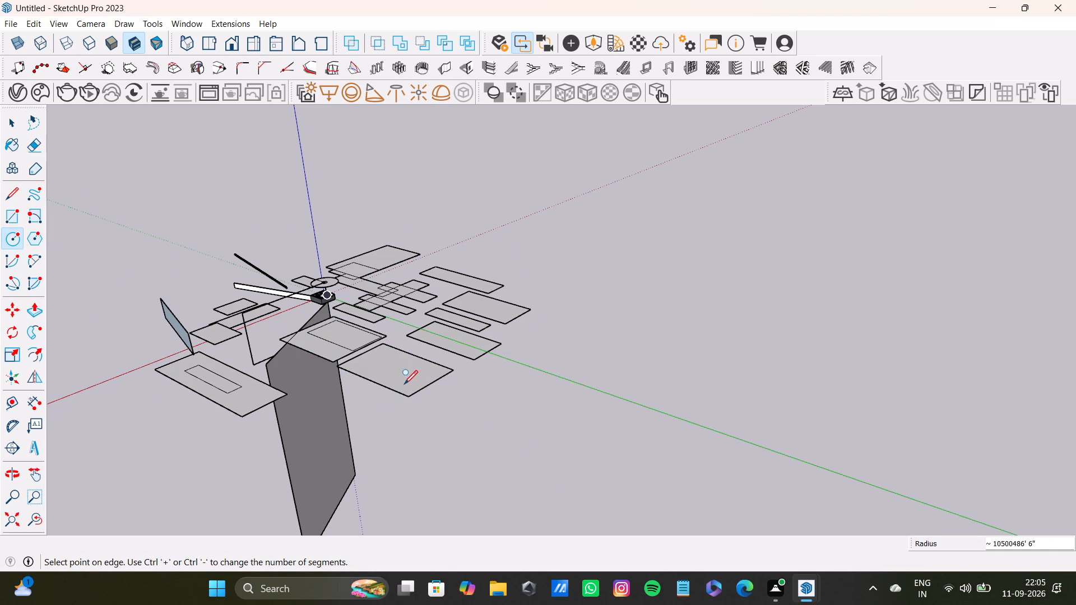
pyautogui.moveTo(404, 383); pyautogui.dragTo(409, 382)
# Draw a small circle inside the nested rectangles and a large circle around it that overlaps the neighbouring rectangle.
pyautogui.scroll(10, 414, 357)
pyautogui.click(333, 356)
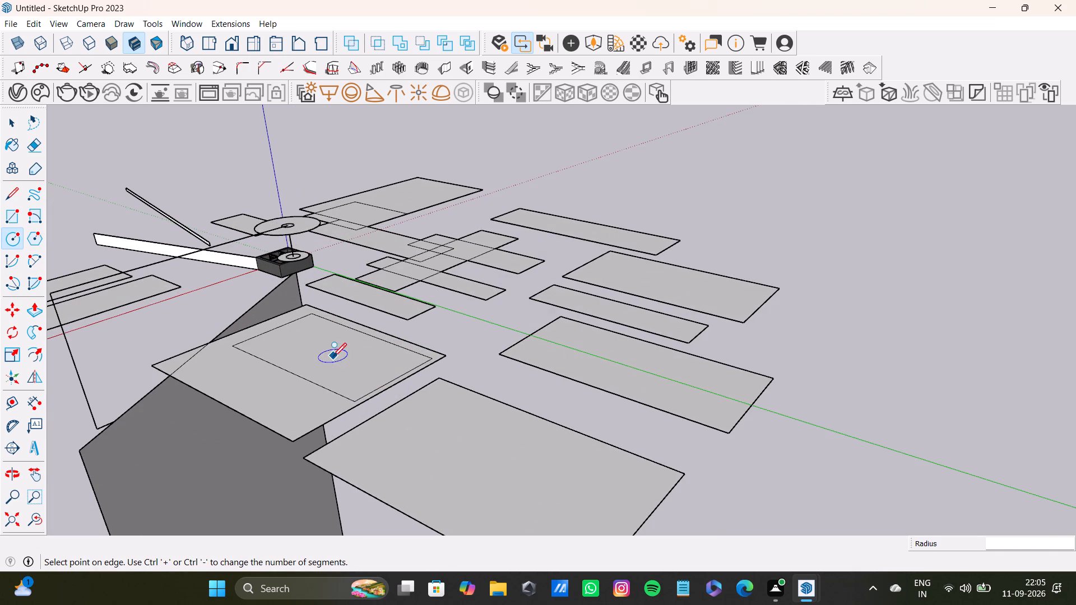
pyautogui.click(345, 374)
pyautogui.click(349, 379)
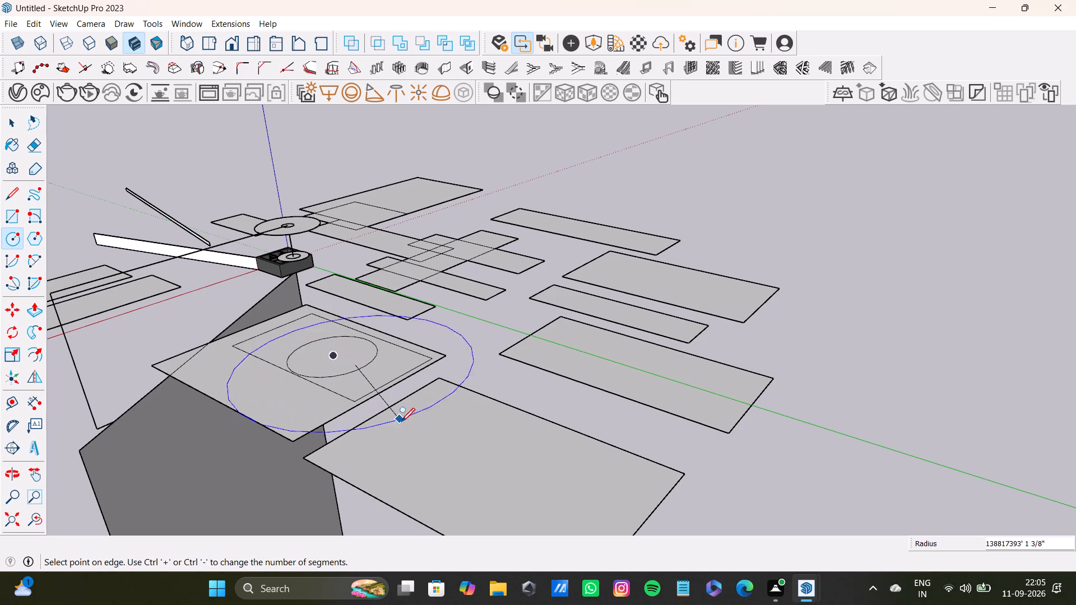
pyautogui.click(406, 431)
pyautogui.click(578, 255)
# Close the untitled SketchUp model.
pyautogui.scroll(-3, 368, 370)
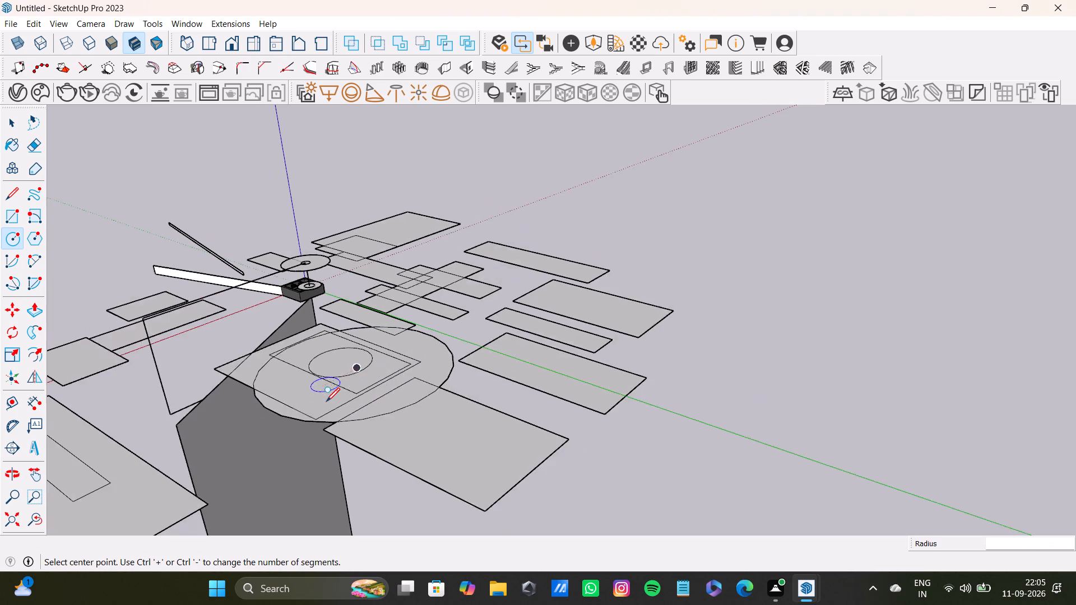
pyautogui.scroll(-14, 326, 401)
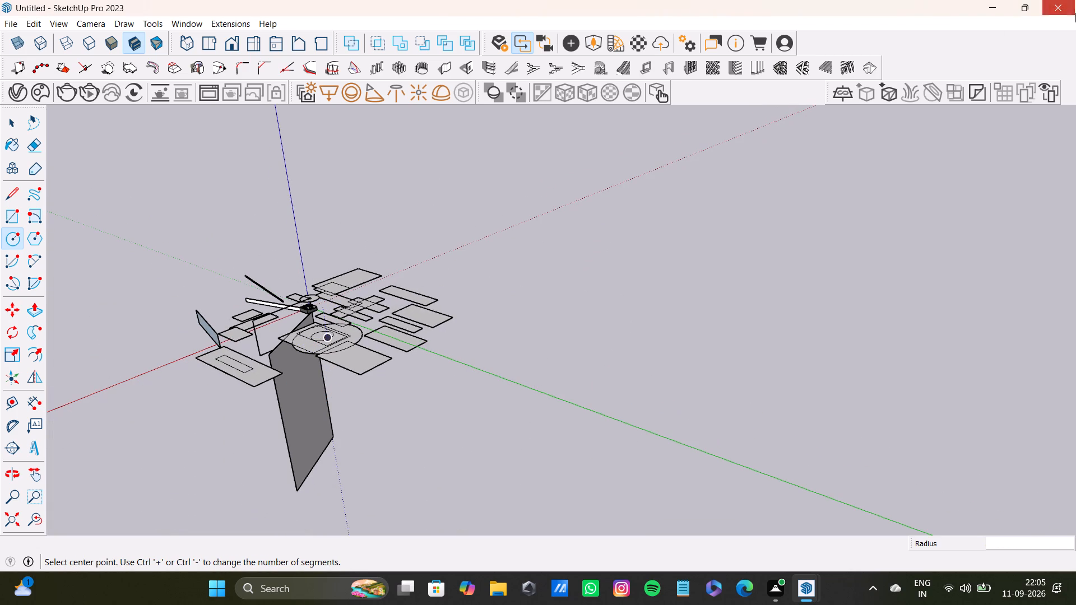
pyautogui.click(1069, 11)
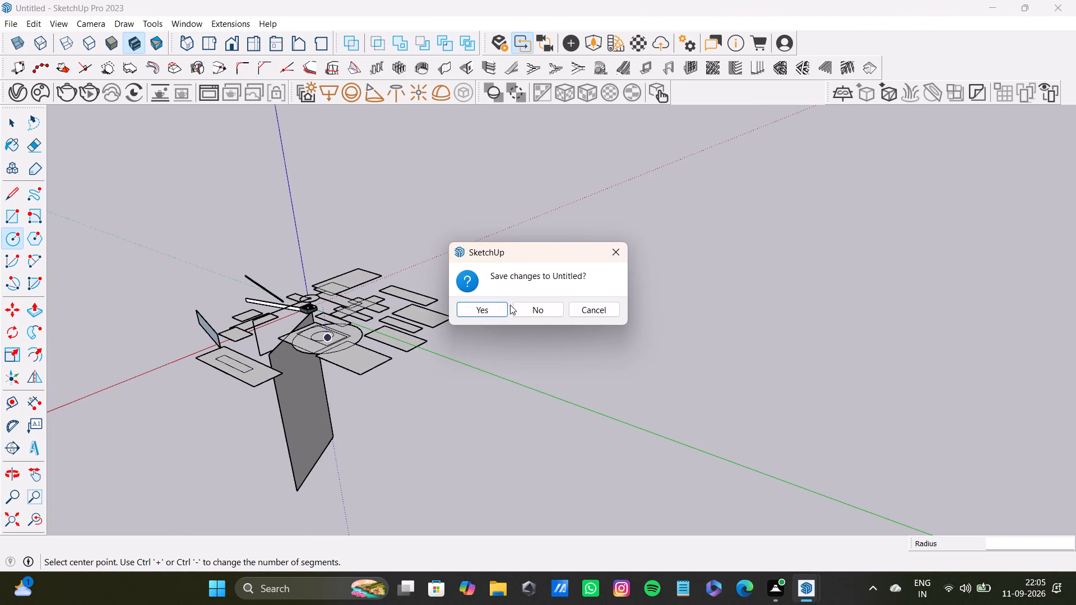
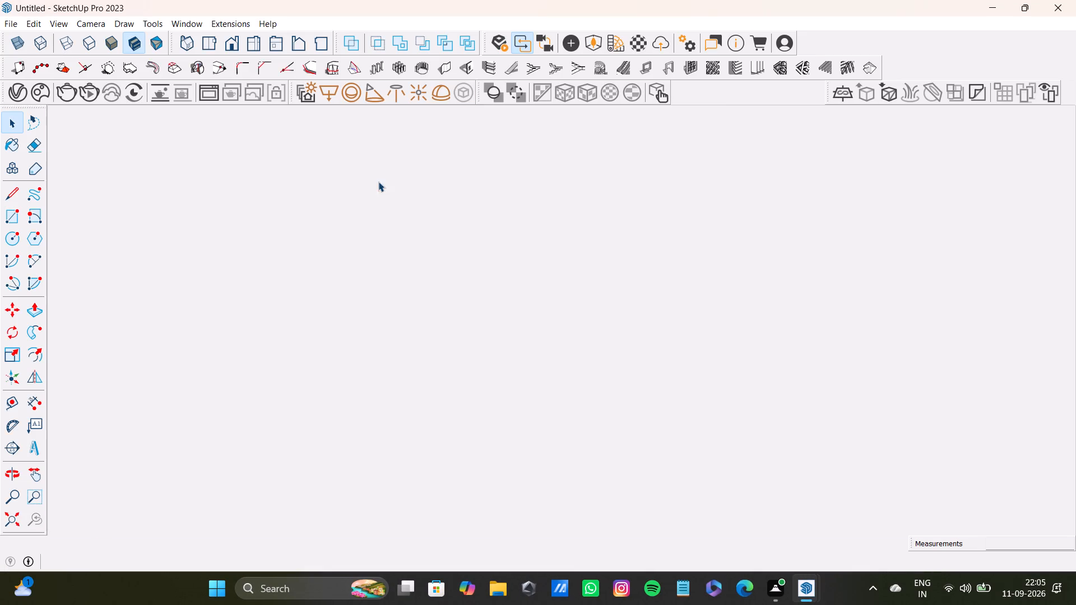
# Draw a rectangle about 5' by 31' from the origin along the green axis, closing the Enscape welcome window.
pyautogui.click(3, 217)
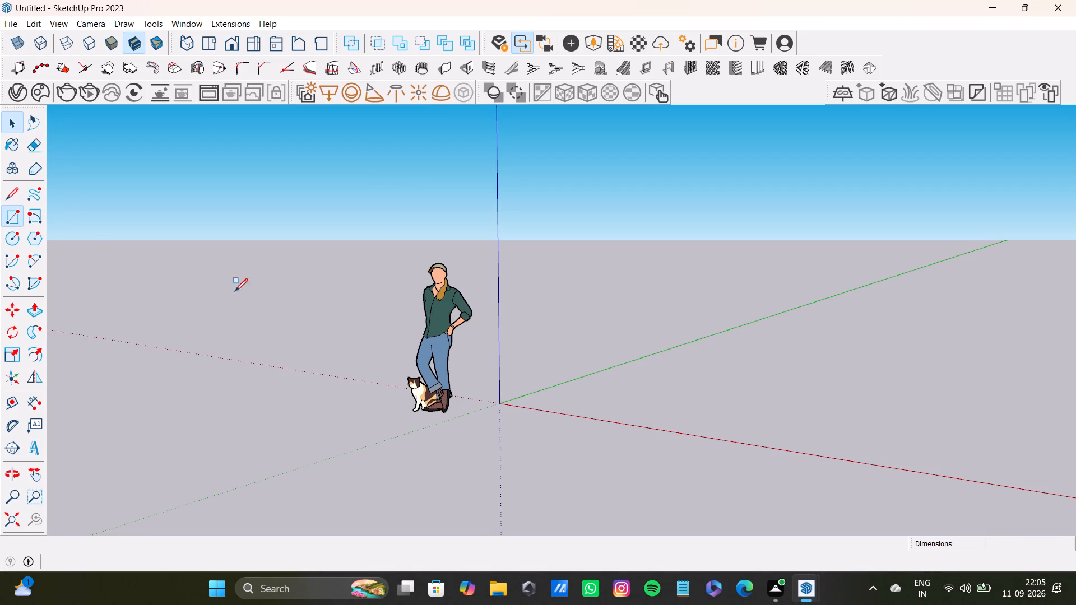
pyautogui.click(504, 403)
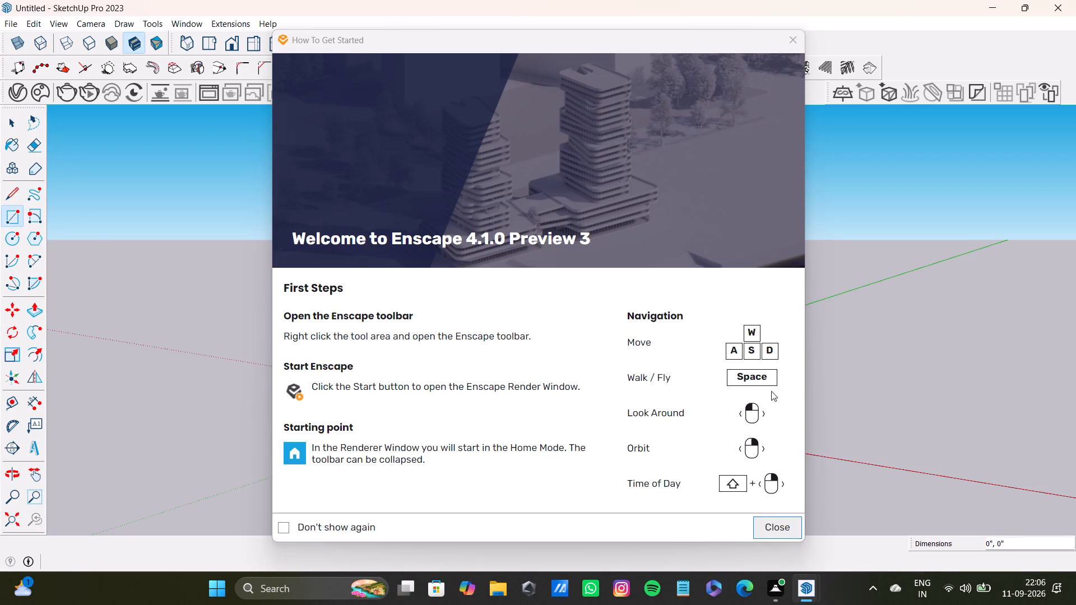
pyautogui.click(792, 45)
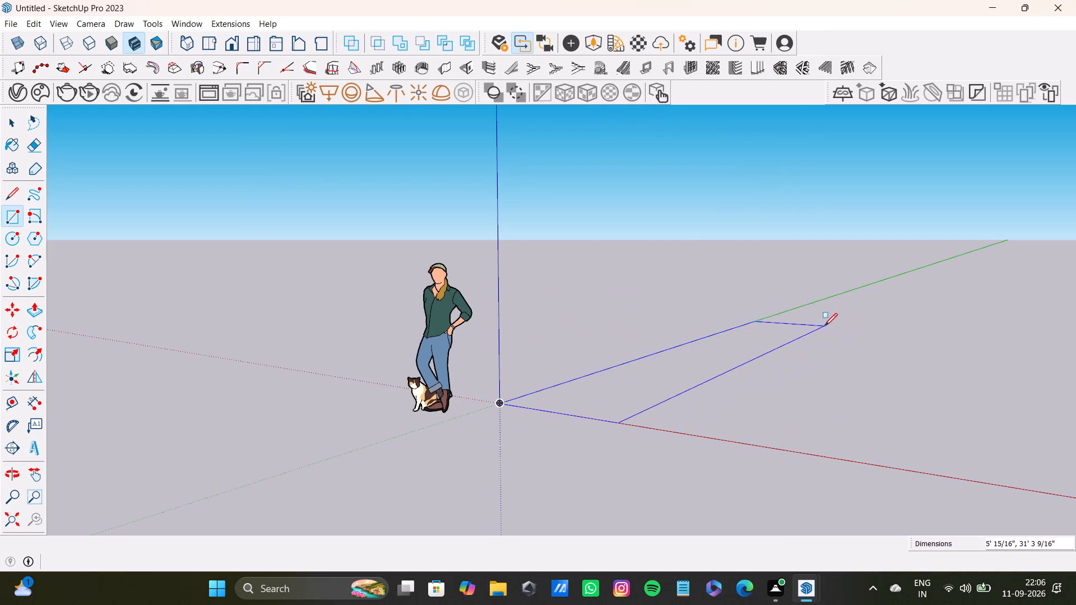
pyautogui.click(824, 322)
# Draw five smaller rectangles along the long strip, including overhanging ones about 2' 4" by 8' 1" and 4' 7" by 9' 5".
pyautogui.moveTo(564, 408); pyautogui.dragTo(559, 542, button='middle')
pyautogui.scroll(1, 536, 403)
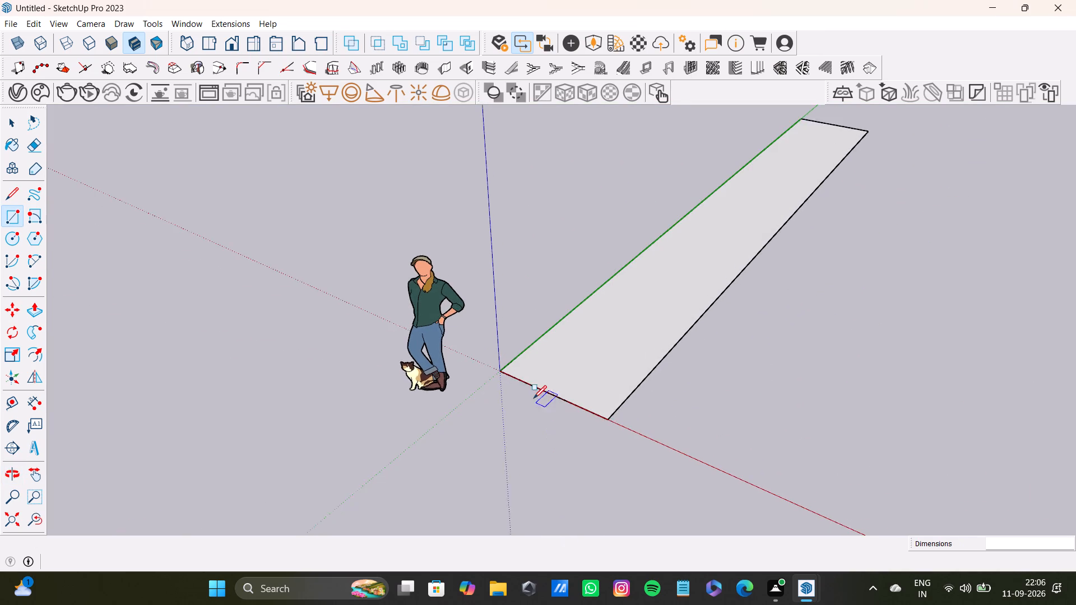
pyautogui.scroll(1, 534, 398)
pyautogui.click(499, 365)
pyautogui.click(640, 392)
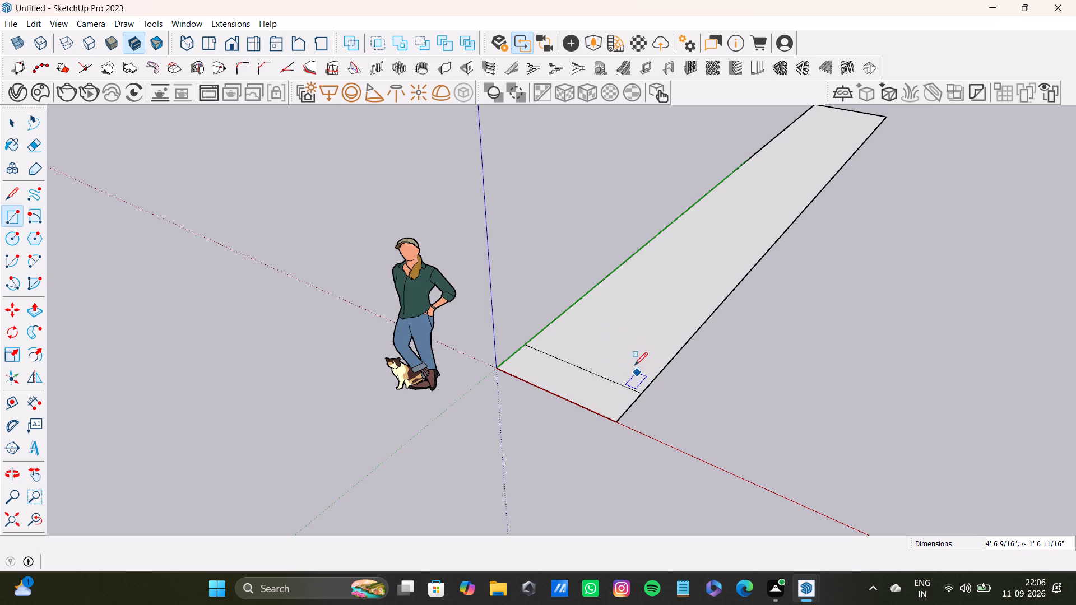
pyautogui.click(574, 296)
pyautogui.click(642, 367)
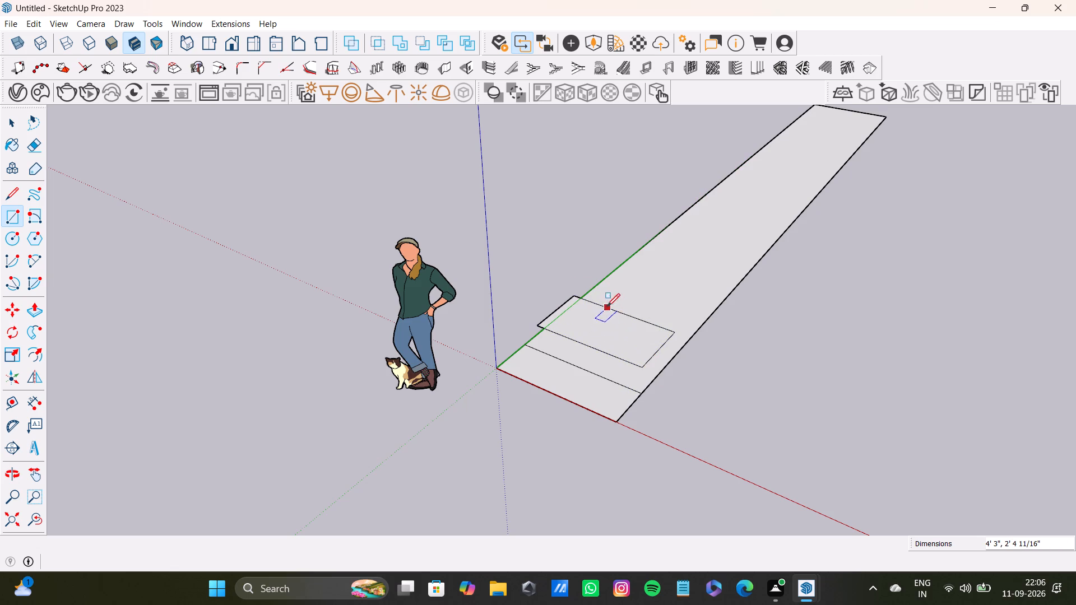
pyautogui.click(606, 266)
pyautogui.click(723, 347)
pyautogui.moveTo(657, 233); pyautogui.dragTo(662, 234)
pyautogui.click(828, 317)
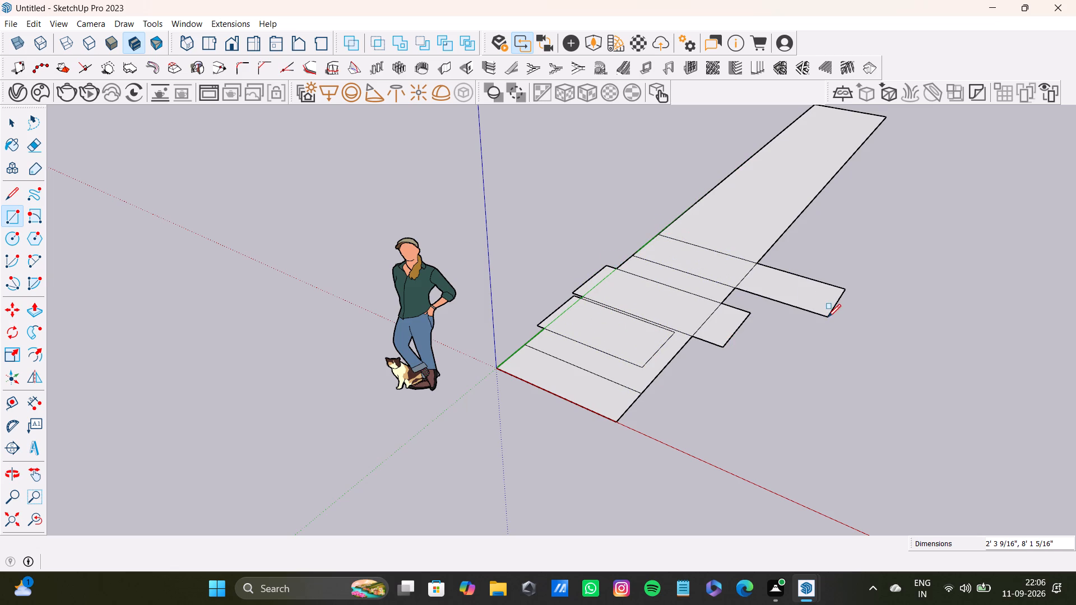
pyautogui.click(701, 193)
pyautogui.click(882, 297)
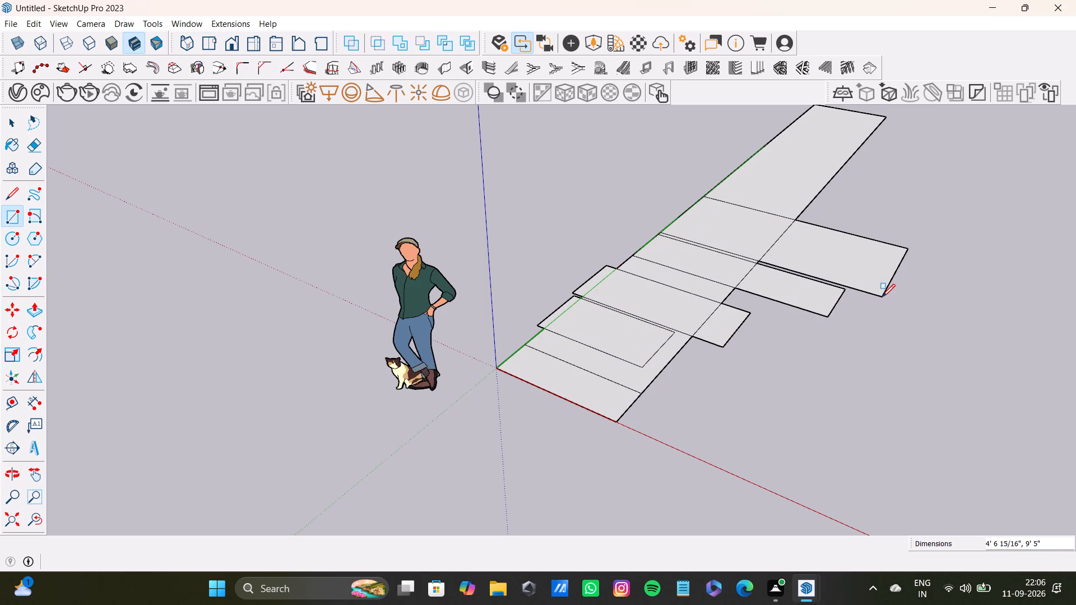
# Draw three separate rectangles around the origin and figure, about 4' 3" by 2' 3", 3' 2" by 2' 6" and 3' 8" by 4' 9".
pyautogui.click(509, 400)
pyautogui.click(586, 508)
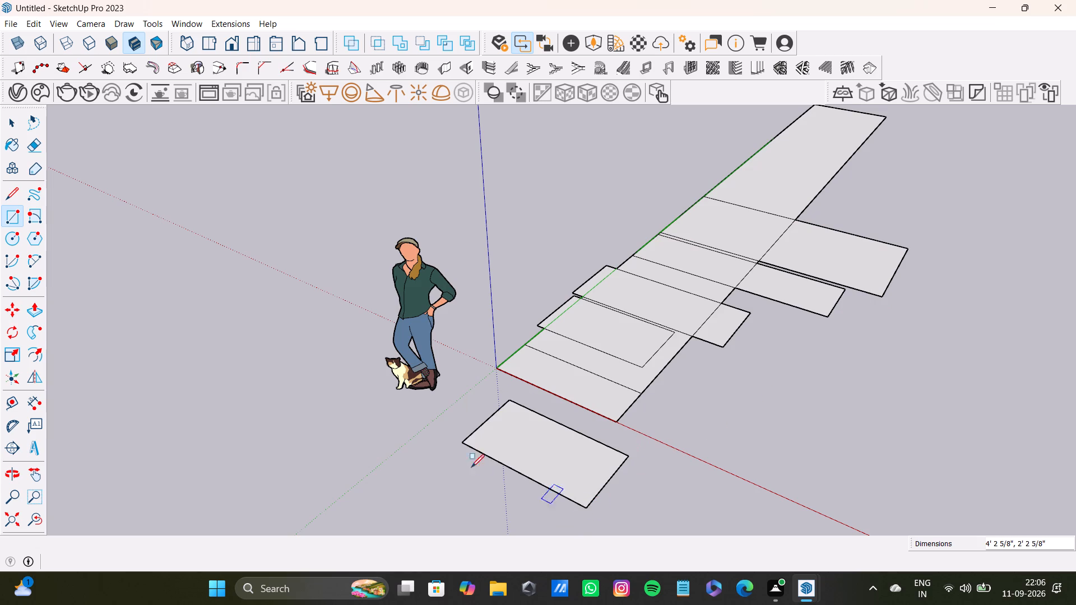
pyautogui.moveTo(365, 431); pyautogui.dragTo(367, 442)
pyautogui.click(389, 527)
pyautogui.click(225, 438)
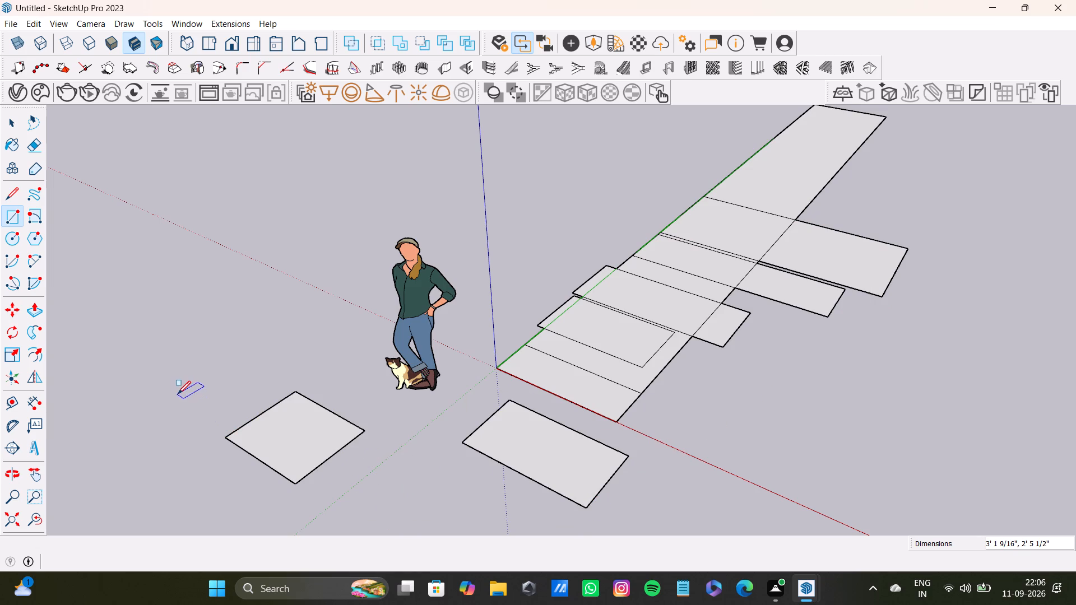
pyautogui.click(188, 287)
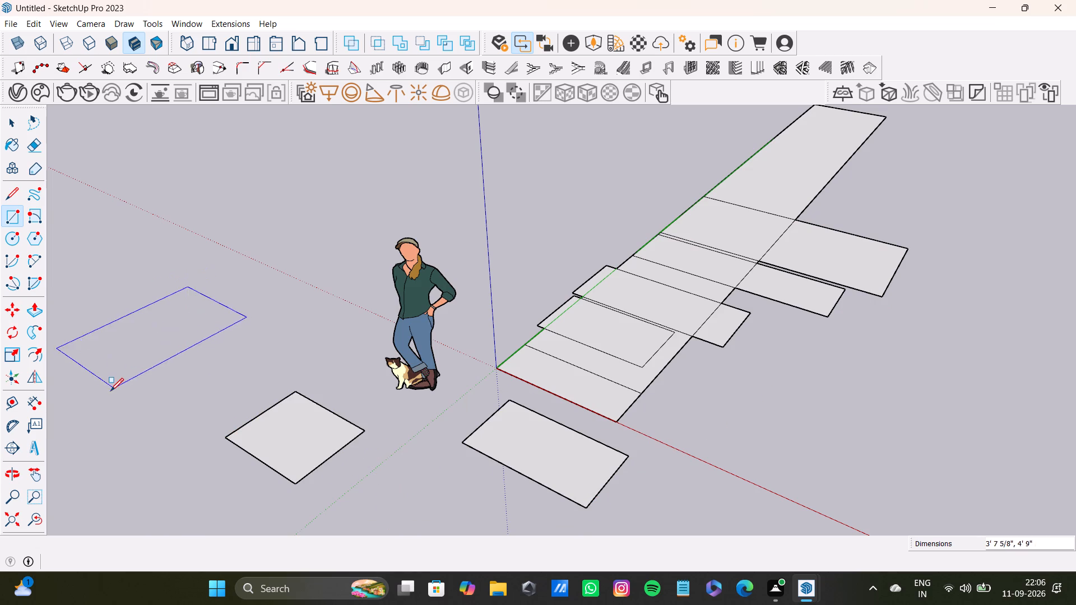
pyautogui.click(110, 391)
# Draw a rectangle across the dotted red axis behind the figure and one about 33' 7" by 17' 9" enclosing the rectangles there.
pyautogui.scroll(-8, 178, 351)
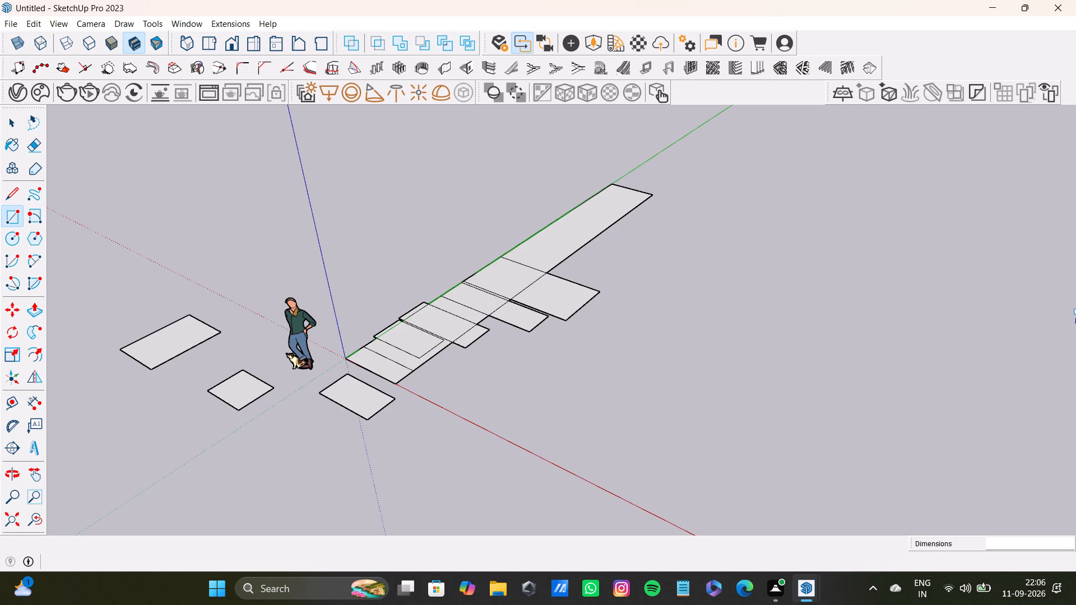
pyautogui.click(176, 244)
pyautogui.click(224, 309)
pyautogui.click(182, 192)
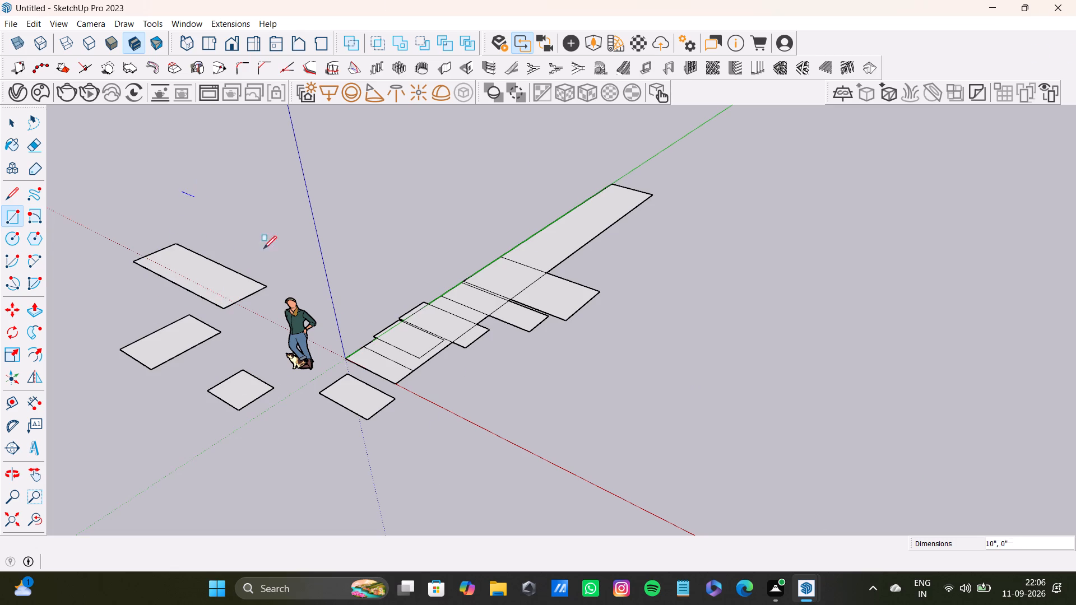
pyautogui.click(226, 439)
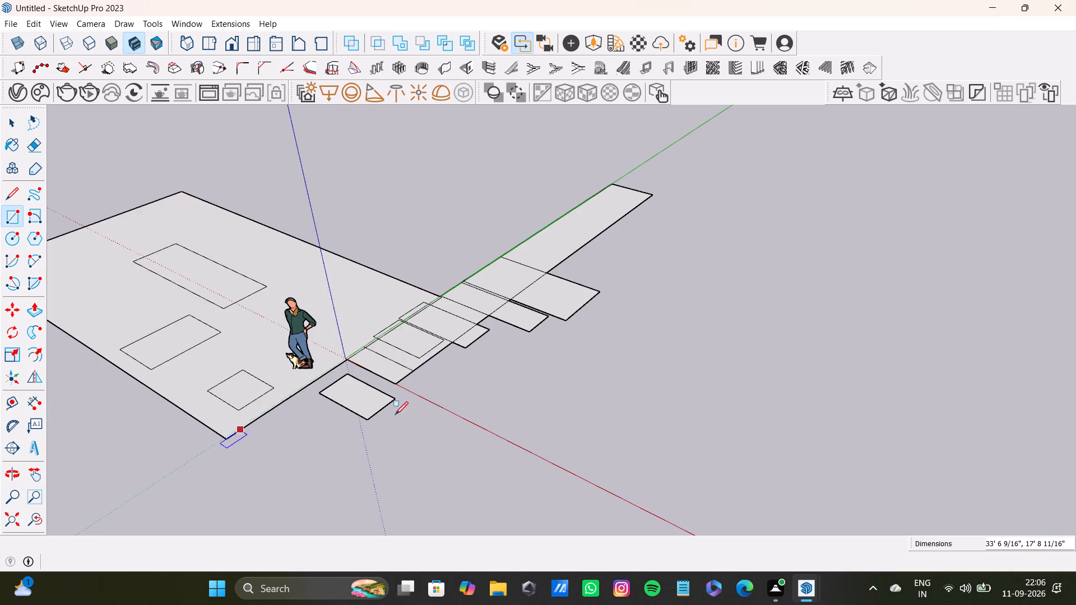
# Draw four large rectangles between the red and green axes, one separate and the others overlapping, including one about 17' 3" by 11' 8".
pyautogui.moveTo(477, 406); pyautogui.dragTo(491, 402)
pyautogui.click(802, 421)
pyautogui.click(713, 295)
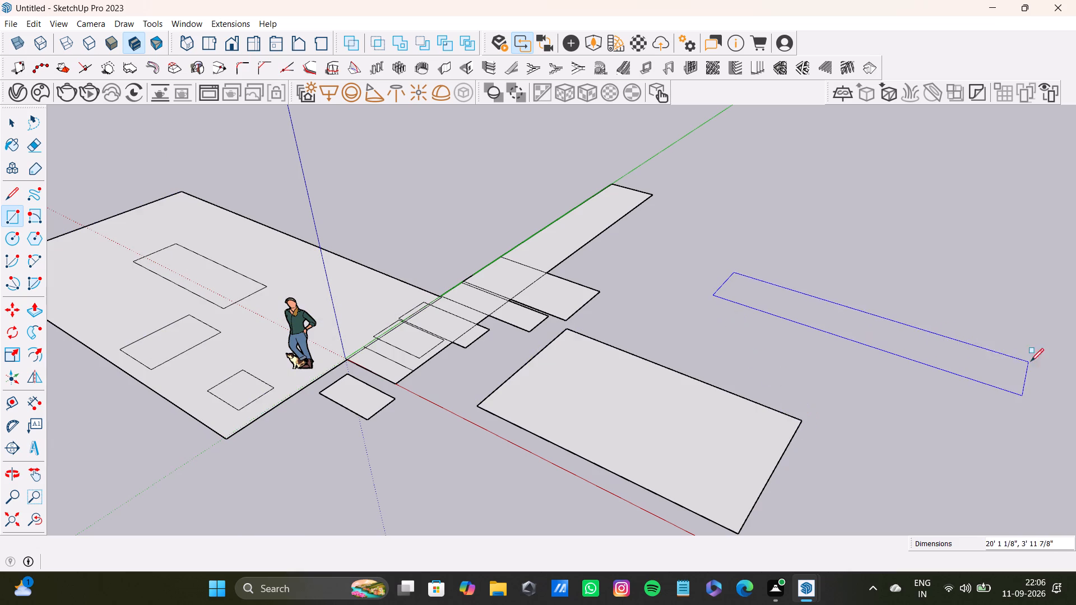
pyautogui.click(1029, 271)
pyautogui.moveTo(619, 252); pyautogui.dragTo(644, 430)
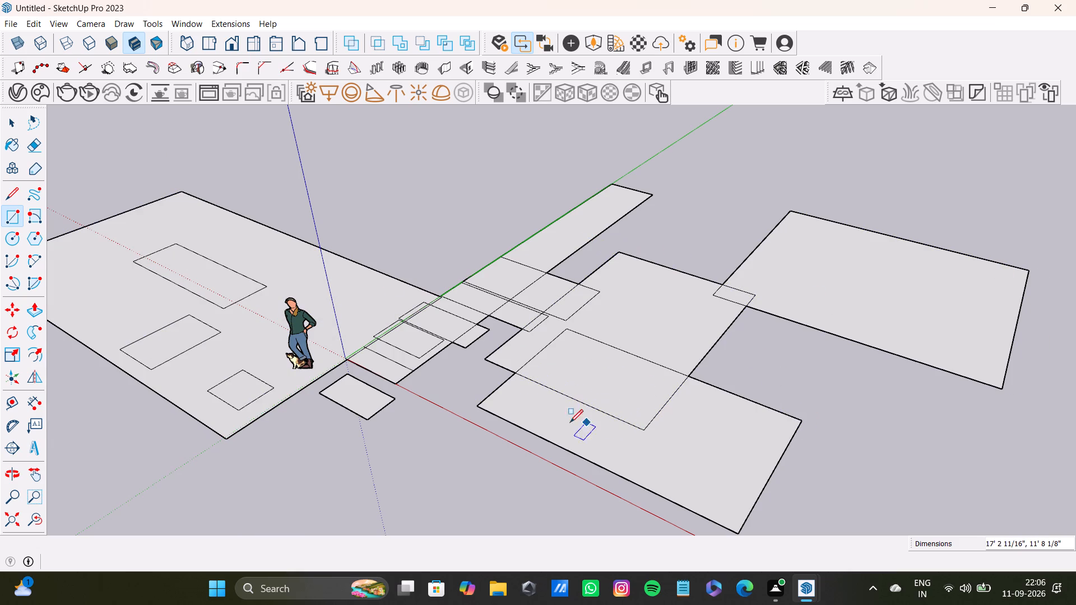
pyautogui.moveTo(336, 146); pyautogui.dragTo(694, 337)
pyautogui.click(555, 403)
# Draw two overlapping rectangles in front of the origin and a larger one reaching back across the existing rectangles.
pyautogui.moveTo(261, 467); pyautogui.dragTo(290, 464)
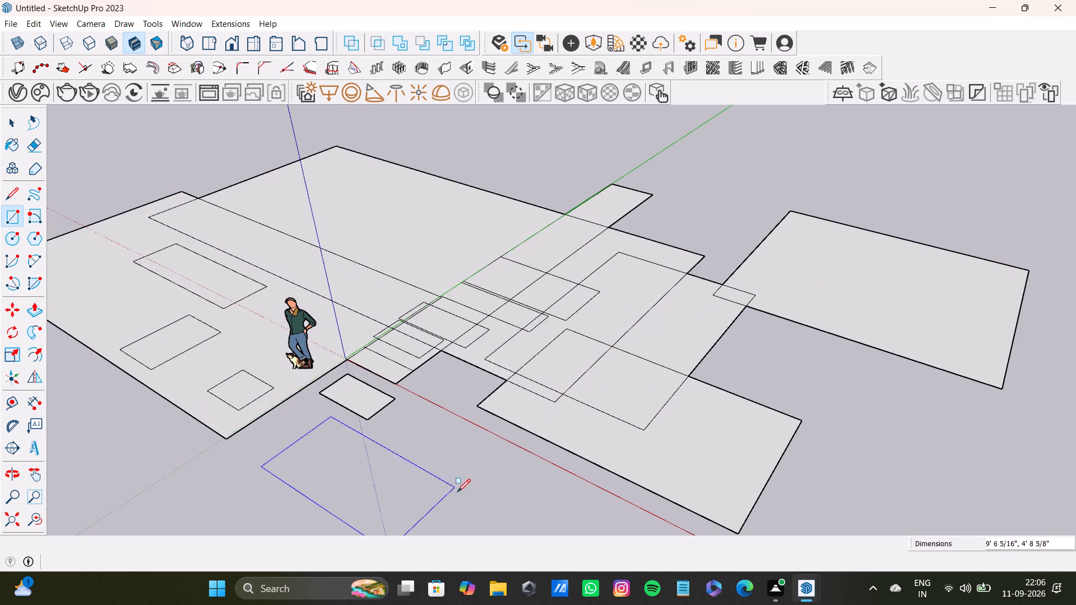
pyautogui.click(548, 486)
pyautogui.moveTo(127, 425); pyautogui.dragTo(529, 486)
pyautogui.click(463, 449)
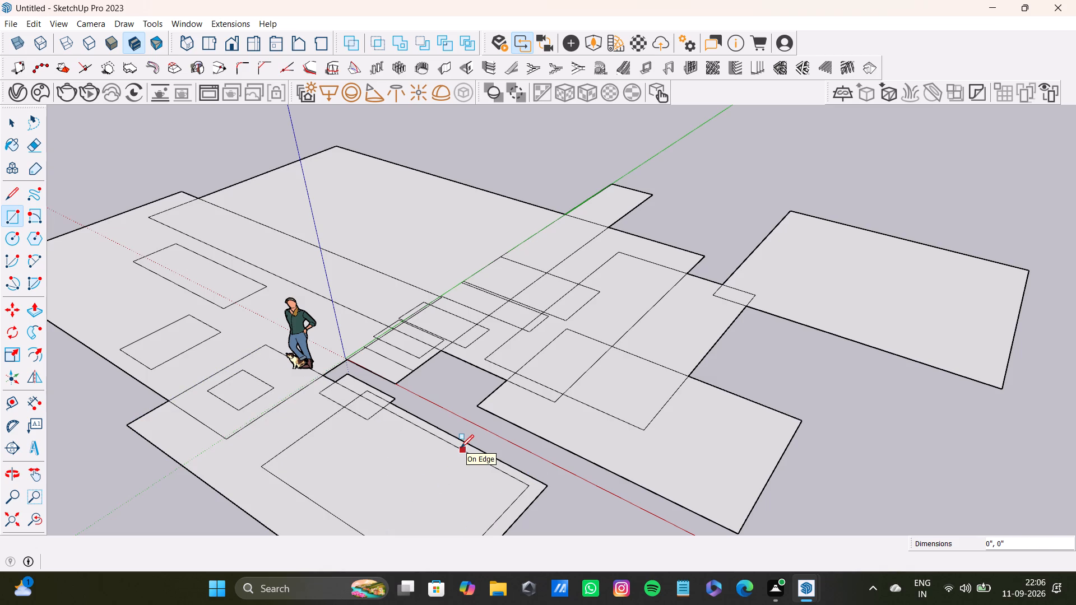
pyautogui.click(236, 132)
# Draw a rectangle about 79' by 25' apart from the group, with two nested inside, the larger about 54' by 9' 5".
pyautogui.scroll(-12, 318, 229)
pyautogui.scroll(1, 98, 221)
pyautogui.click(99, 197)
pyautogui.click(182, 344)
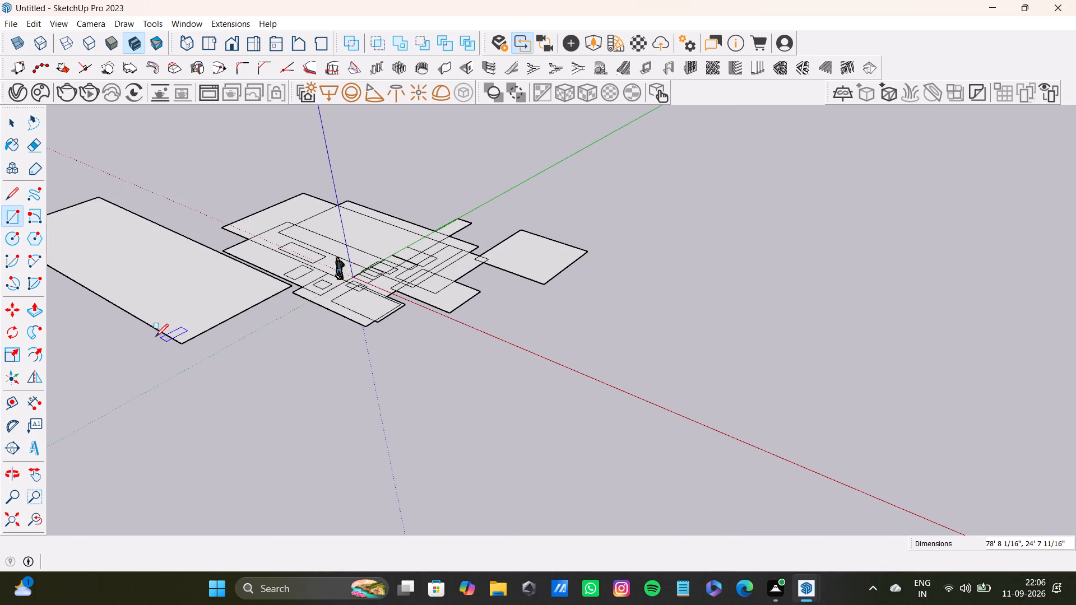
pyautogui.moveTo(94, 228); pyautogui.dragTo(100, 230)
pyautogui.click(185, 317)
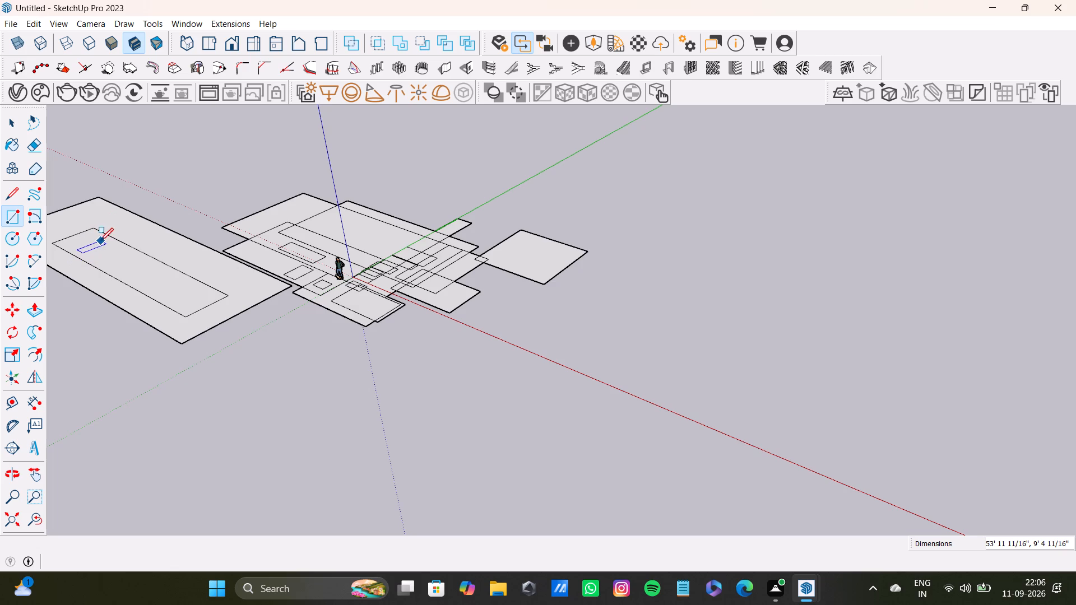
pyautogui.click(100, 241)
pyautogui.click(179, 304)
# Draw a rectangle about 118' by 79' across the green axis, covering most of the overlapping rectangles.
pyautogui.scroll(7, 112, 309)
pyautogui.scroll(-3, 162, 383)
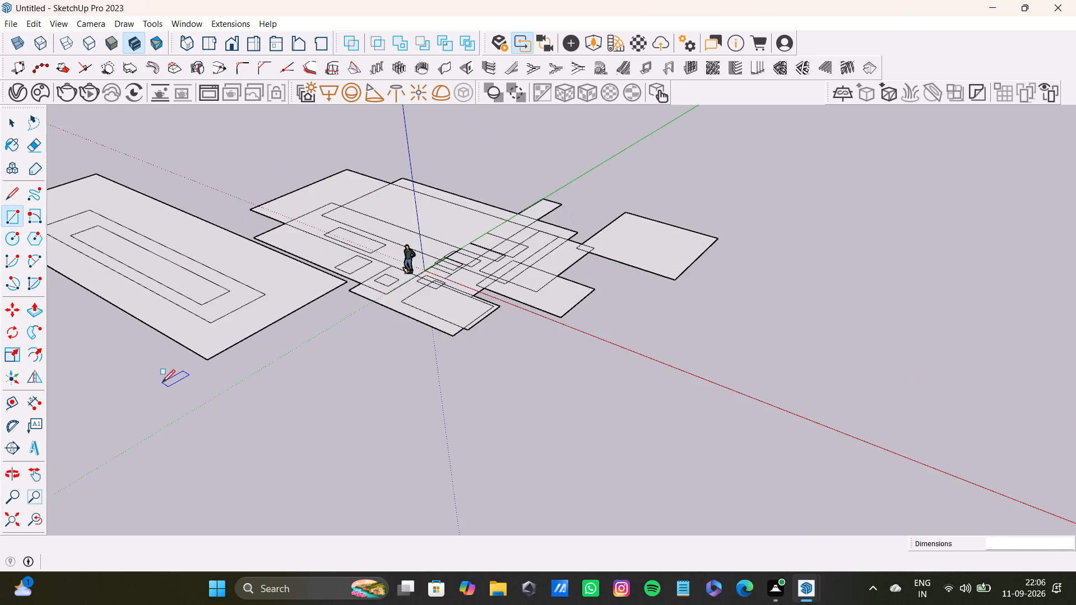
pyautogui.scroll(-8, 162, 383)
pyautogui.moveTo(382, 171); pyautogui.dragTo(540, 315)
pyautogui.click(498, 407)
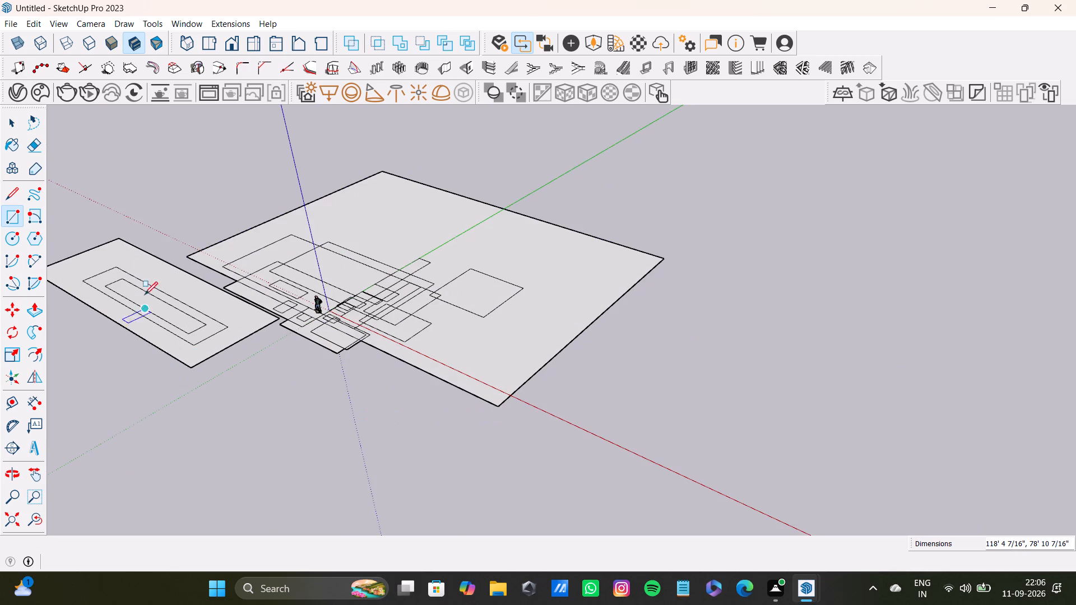
# Delete all the drawn rectangles together with the standing figure.
pyautogui.press('space')
pyautogui.scroll(-9, 171, 336)
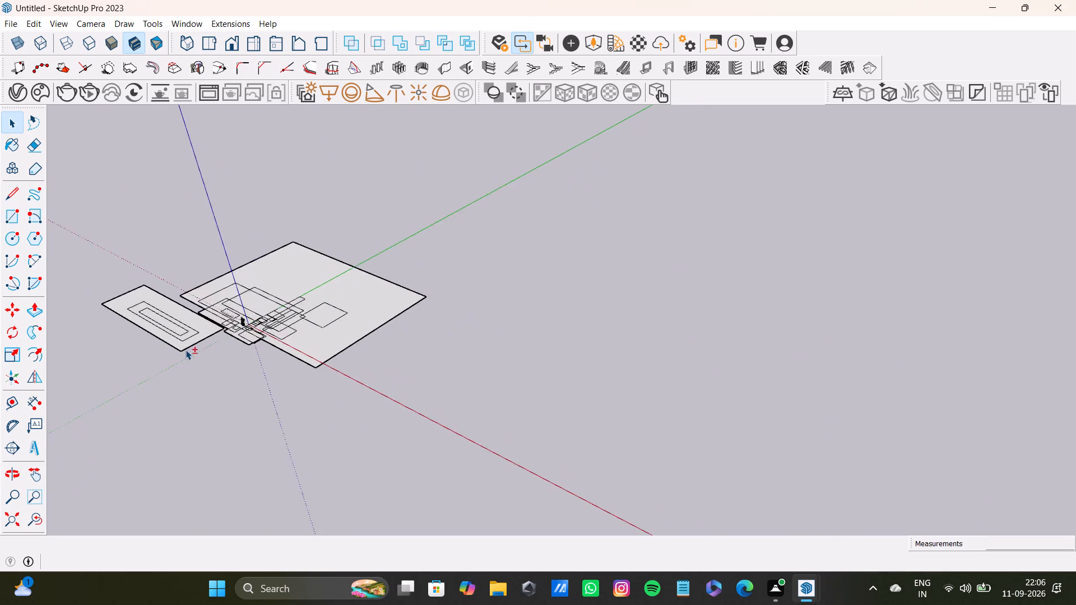
pyautogui.keyDown('shift'); pyautogui.moveTo(186, 350); pyautogui.dragTo(317, 344, button='middle'); pyautogui.keyUp('shift')
pyautogui.moveTo(159, 200); pyautogui.dragTo(706, 436)
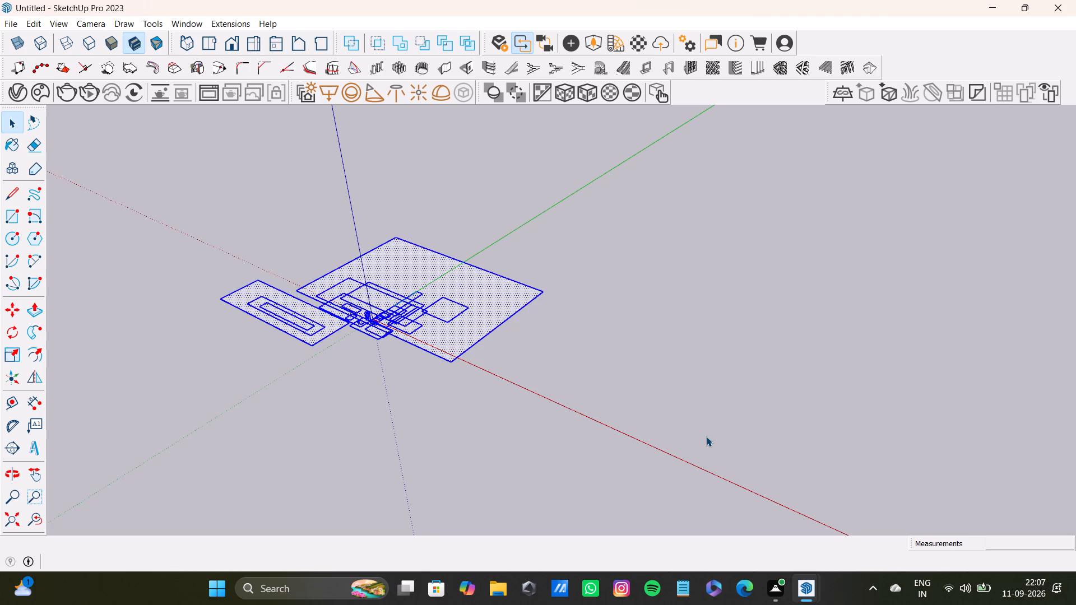
pyautogui.press('Delete')
# Draw a rectangle from the origin along the green axis with two nested rectangles inside, the innermost about 66' by 21'.
pyautogui.click(13, 213)
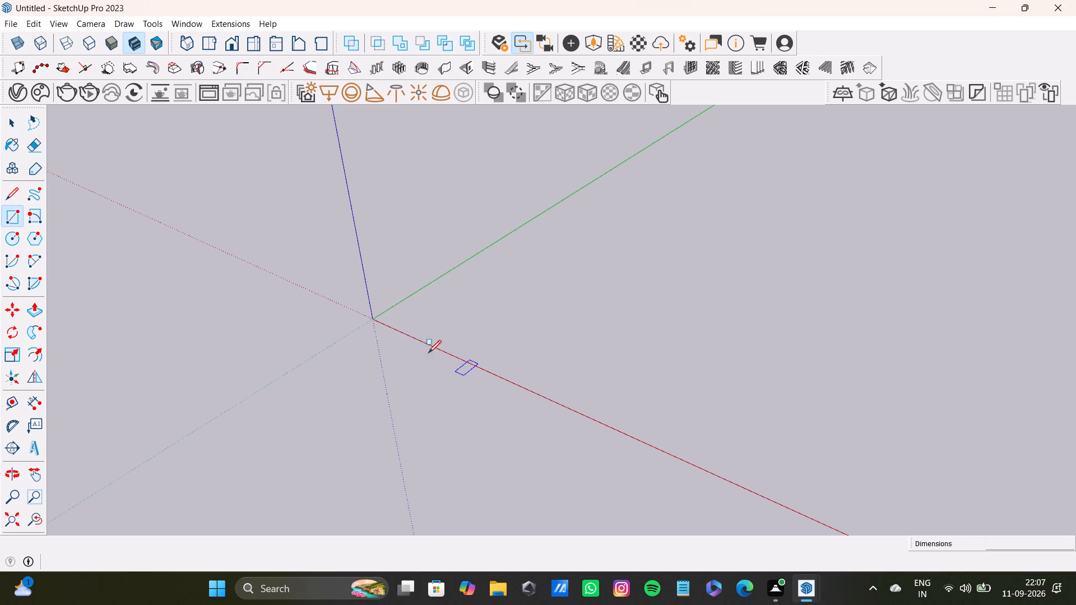
pyautogui.moveTo(374, 319); pyautogui.dragTo(382, 318)
pyautogui.click(636, 246)
pyautogui.click(422, 300)
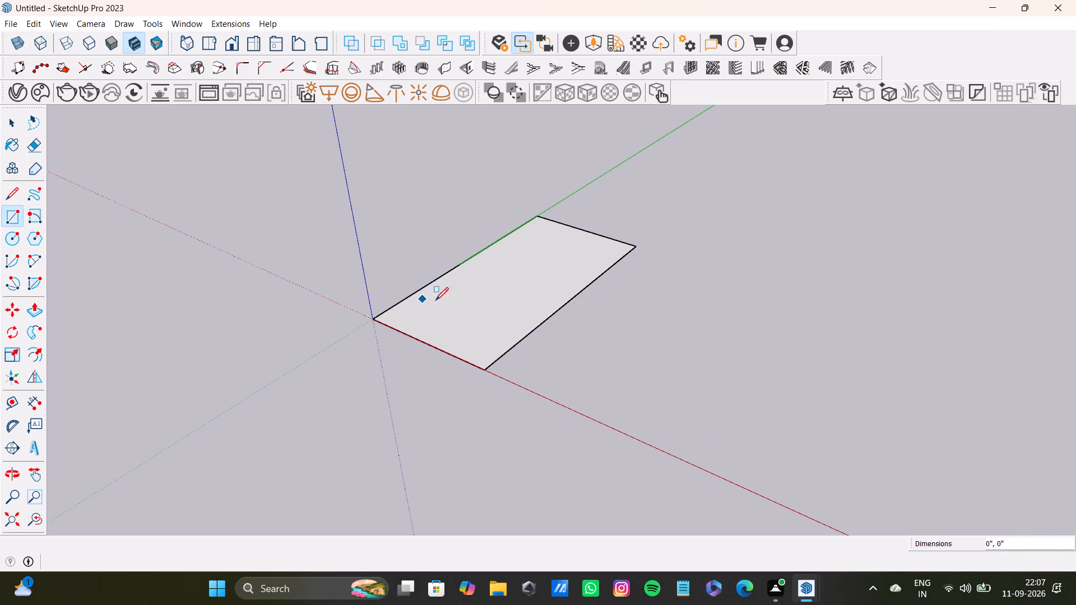
pyautogui.click(591, 245)
pyautogui.click(465, 284)
pyautogui.click(559, 249)
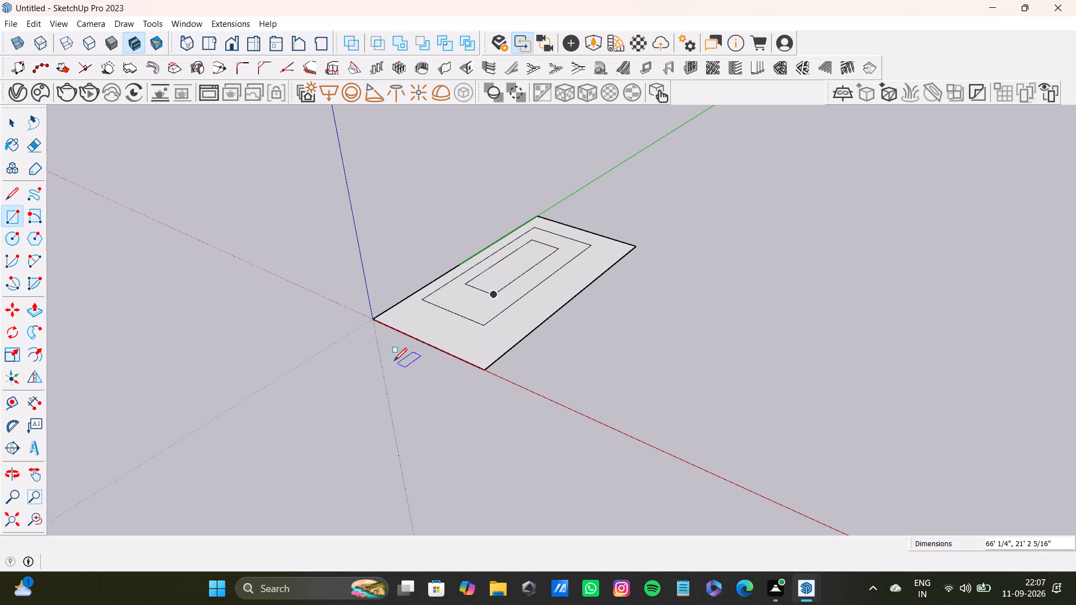
# Draw a rectangle about 203' by 41' along the red axis and a narrow one about 182' by 13' inside it.
pyautogui.moveTo(308, 288); pyautogui.dragTo(454, 381)
pyautogui.click(556, 484)
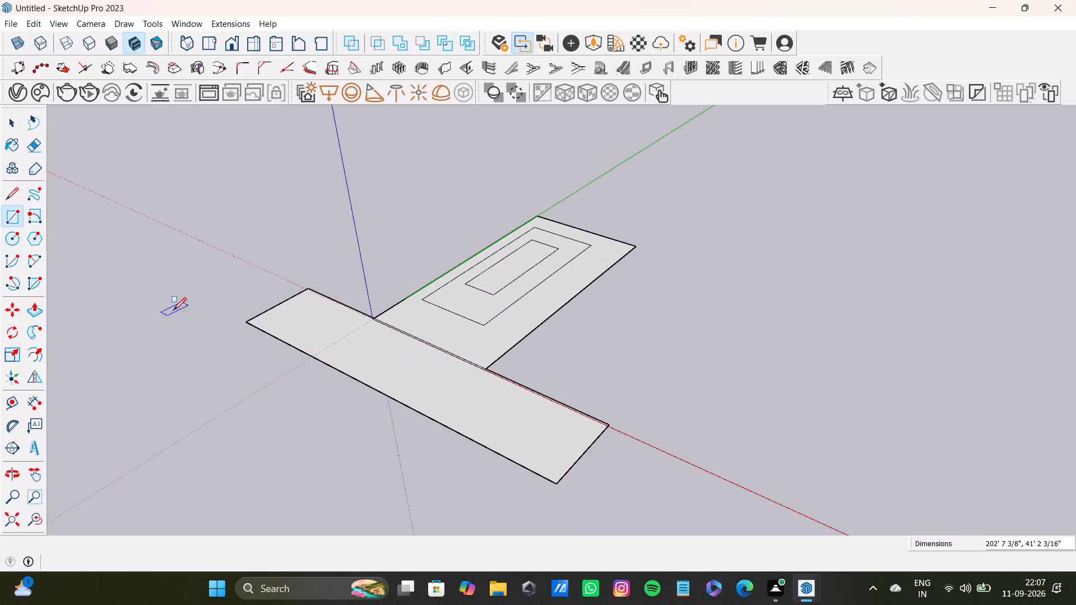
pyautogui.moveTo(287, 313); pyautogui.dragTo(579, 430)
# Draw a strip about 166' by 26' from the narrow rectangle's corner and a rectangle about 177' by 137' over the dotted red axis.
pyautogui.click(577, 430)
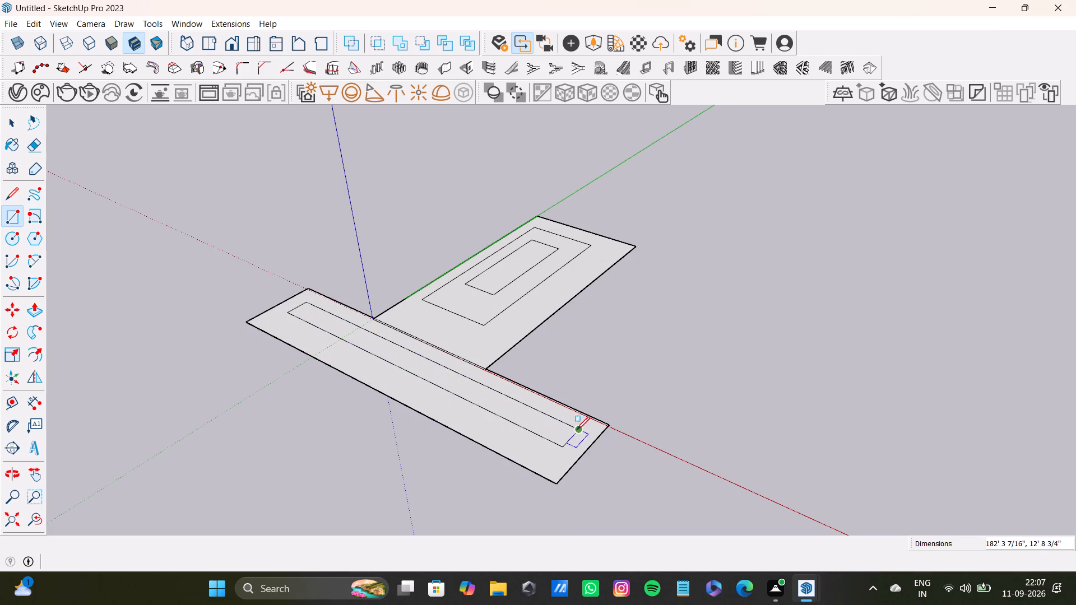
pyautogui.click(689, 259)
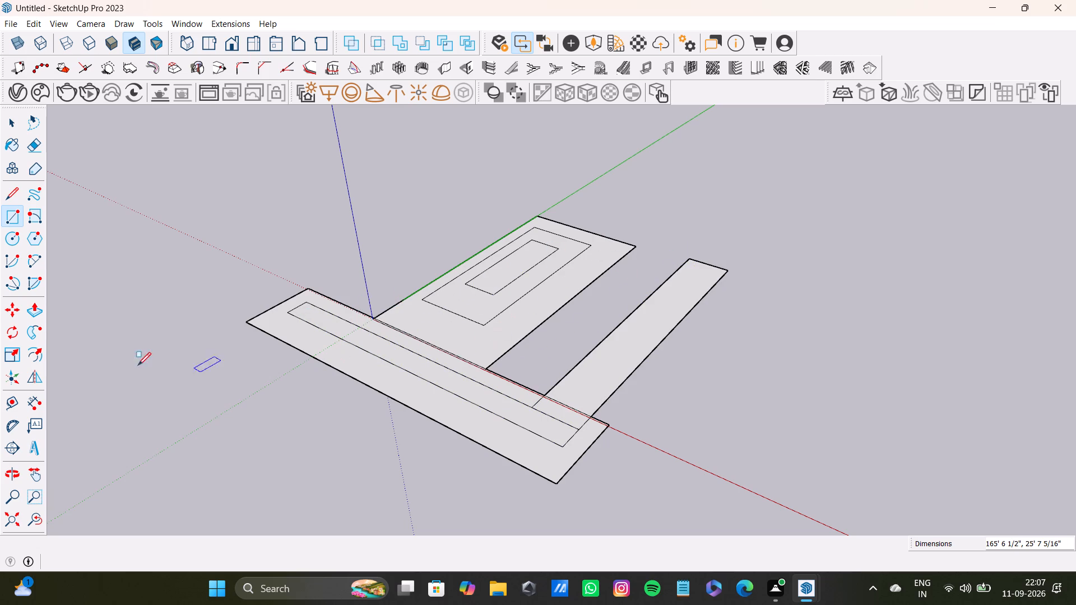
pyautogui.moveTo(182, 199); pyautogui.dragTo(122, 392)
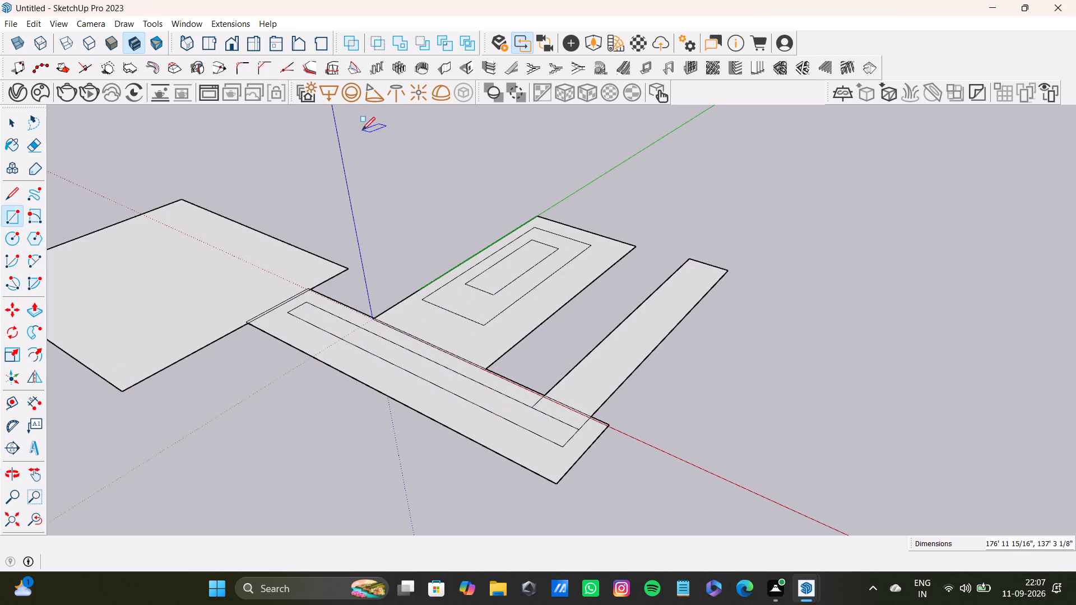
# Draw a large rectangle about 742' by 258' across the green axis, overlapping the existing rectangles.
pyautogui.moveTo(364, 145); pyautogui.dragTo(439, 547)
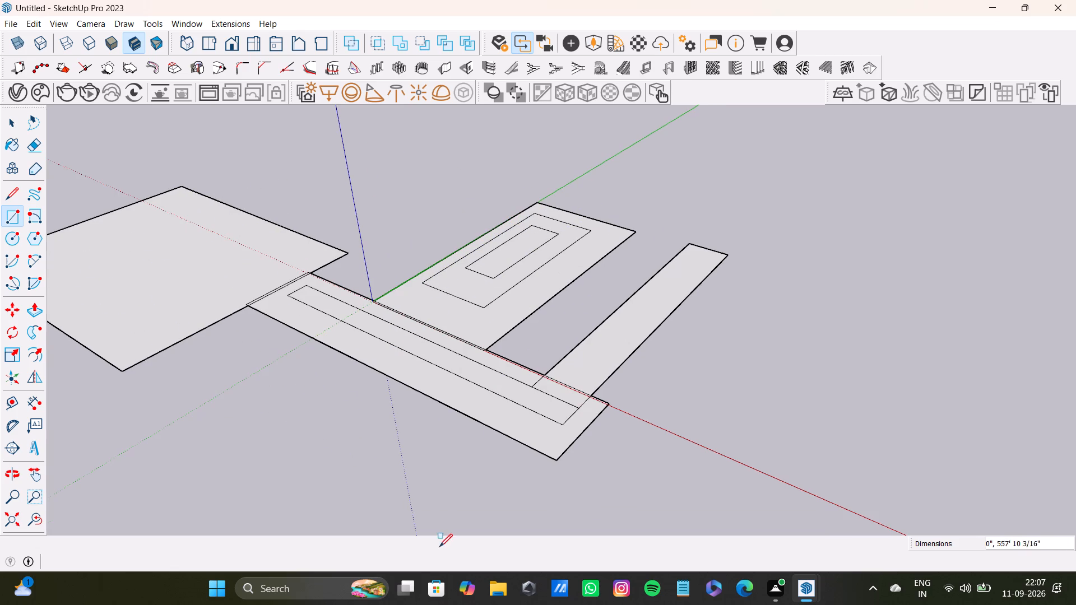
pyautogui.moveTo(439, 547); pyautogui.dragTo(440, 547)
pyautogui.scroll(-7, 300, 415)
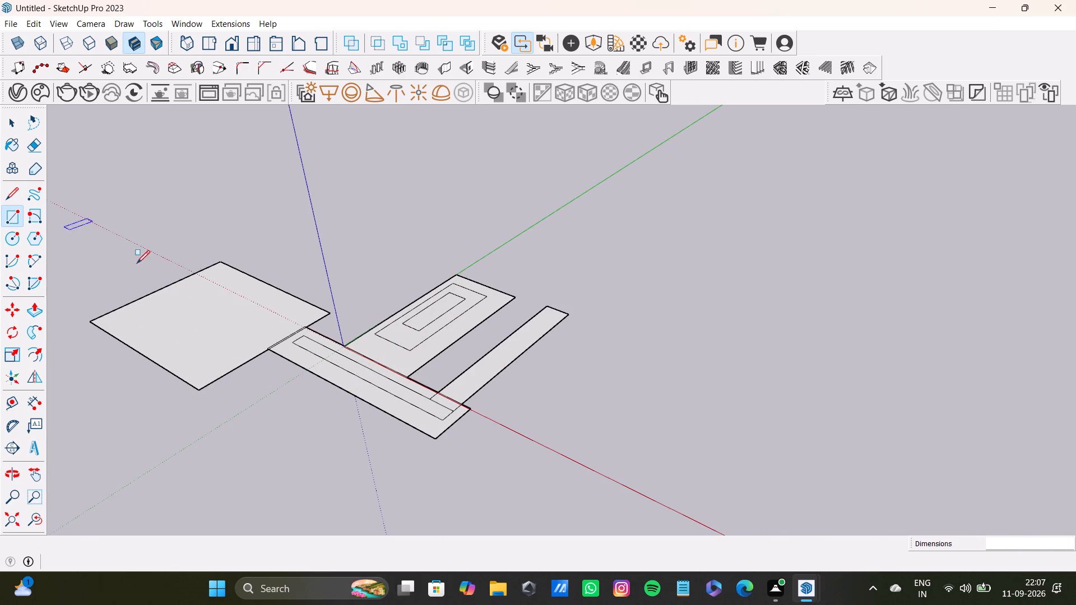
pyautogui.moveTo(109, 226); pyautogui.dragTo(798, 307)
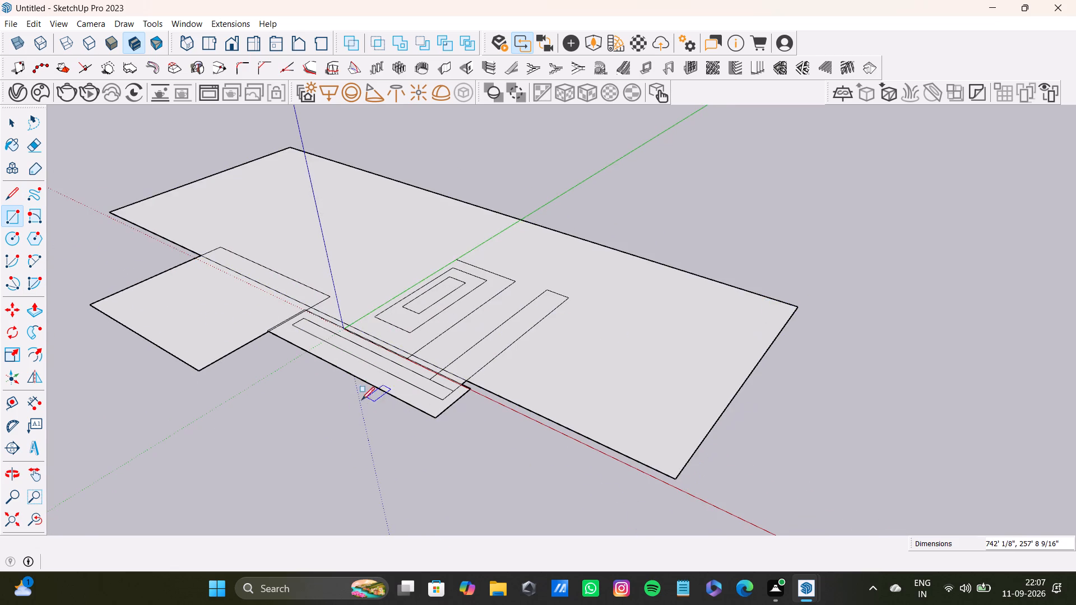
pyautogui.scroll(-8, 361, 401)
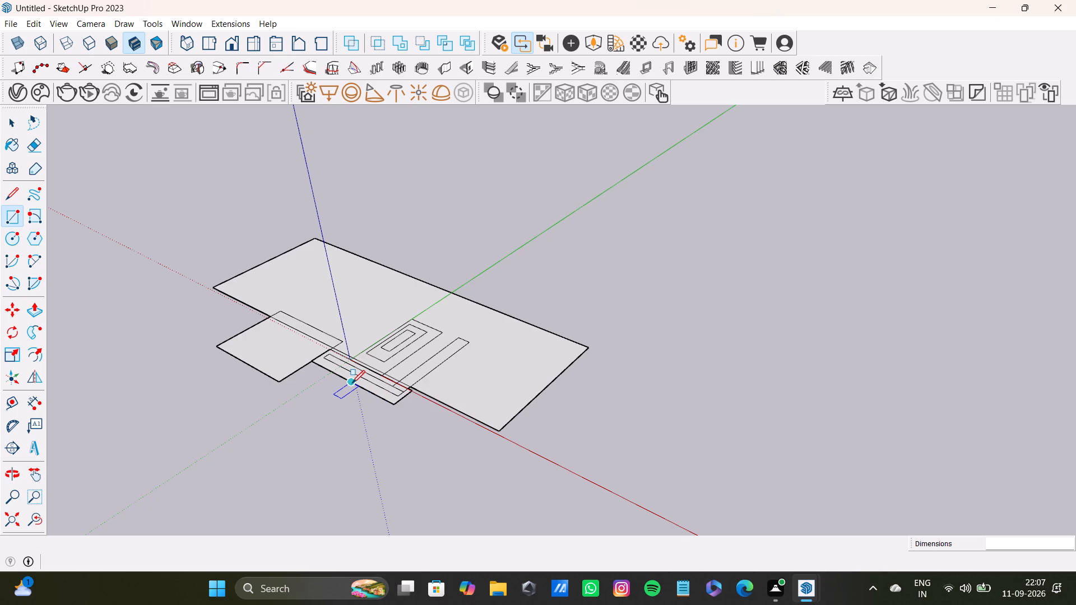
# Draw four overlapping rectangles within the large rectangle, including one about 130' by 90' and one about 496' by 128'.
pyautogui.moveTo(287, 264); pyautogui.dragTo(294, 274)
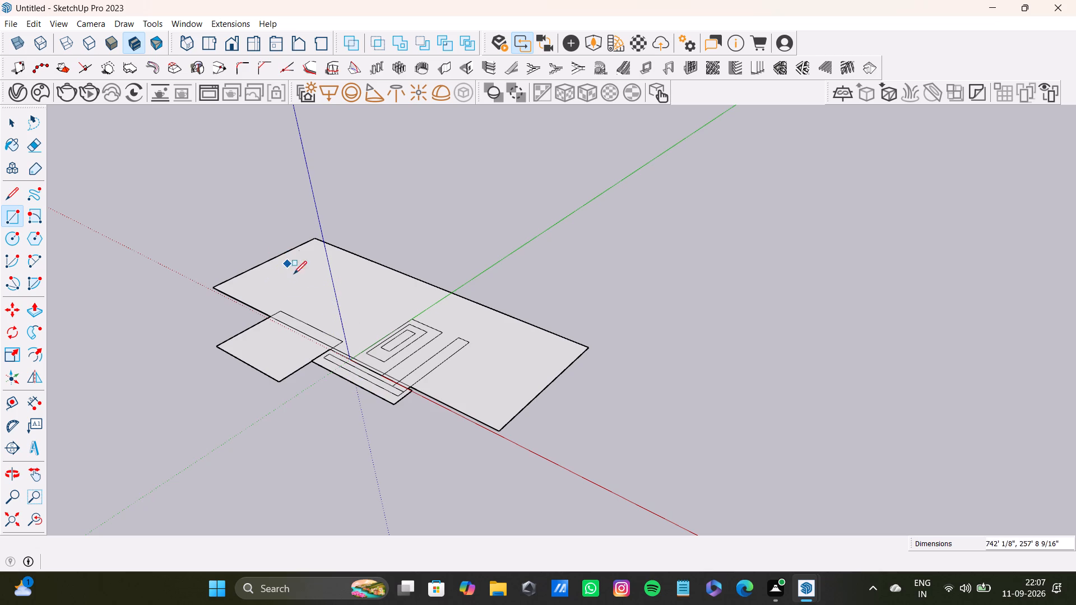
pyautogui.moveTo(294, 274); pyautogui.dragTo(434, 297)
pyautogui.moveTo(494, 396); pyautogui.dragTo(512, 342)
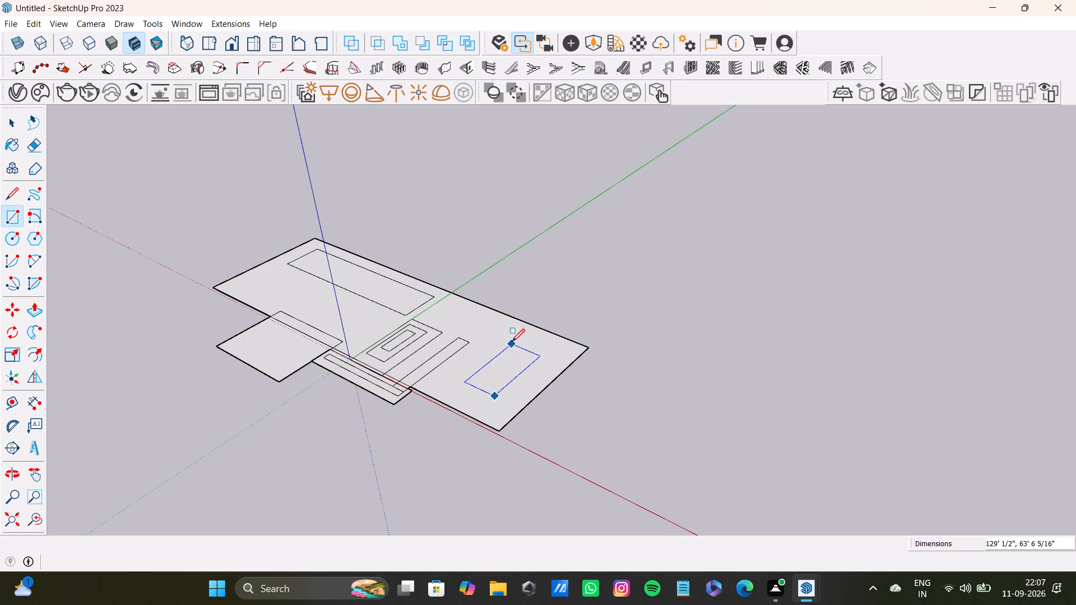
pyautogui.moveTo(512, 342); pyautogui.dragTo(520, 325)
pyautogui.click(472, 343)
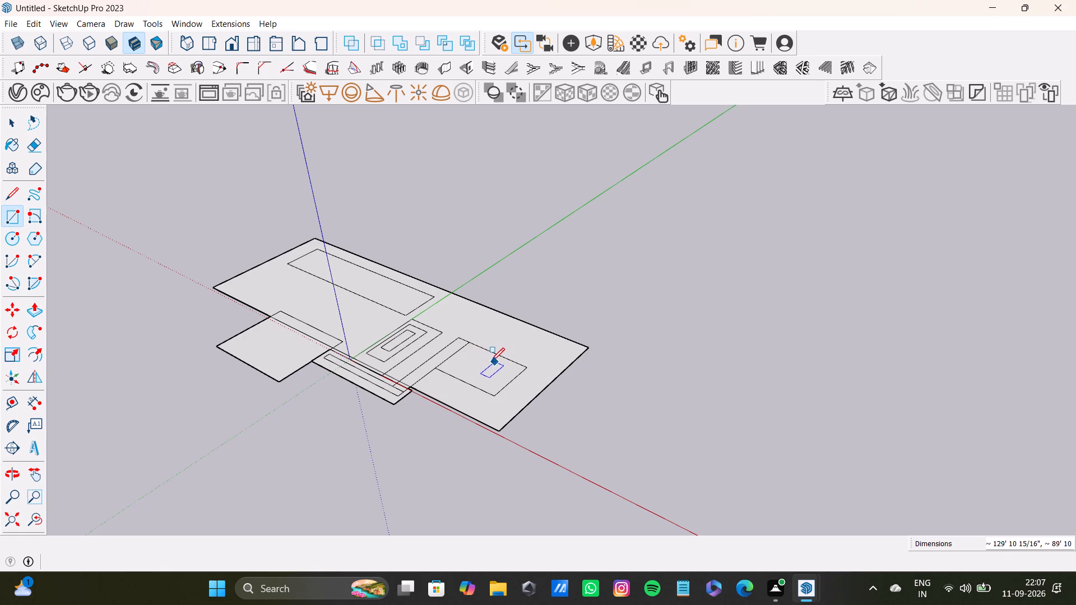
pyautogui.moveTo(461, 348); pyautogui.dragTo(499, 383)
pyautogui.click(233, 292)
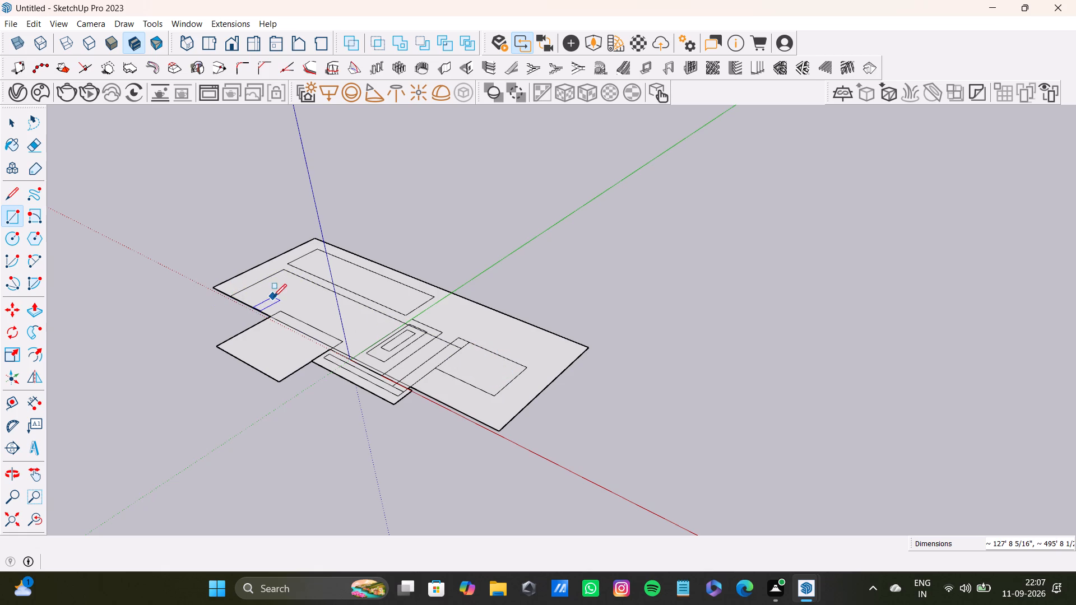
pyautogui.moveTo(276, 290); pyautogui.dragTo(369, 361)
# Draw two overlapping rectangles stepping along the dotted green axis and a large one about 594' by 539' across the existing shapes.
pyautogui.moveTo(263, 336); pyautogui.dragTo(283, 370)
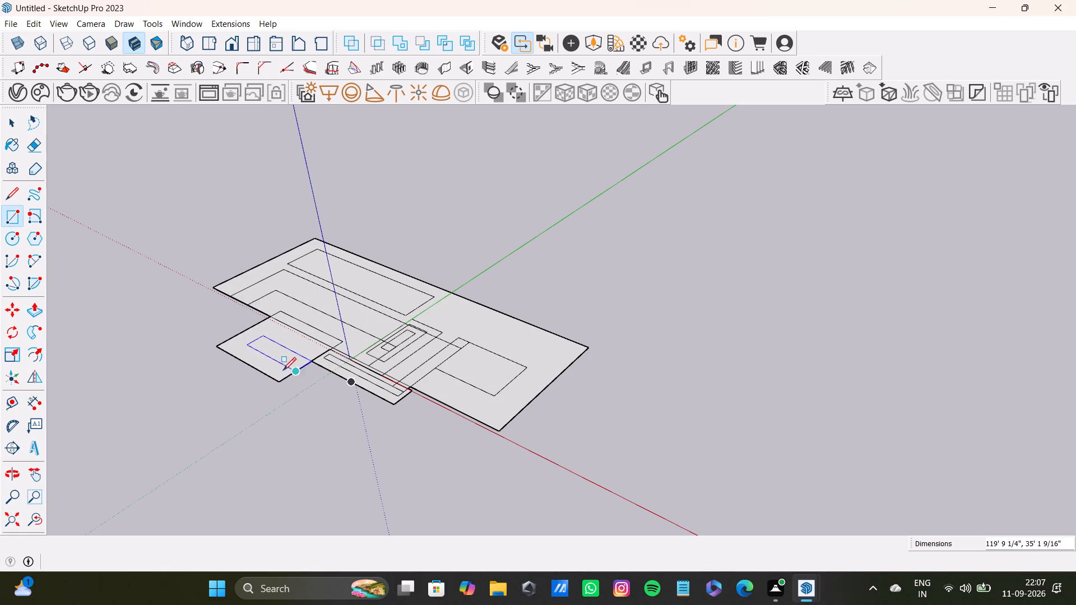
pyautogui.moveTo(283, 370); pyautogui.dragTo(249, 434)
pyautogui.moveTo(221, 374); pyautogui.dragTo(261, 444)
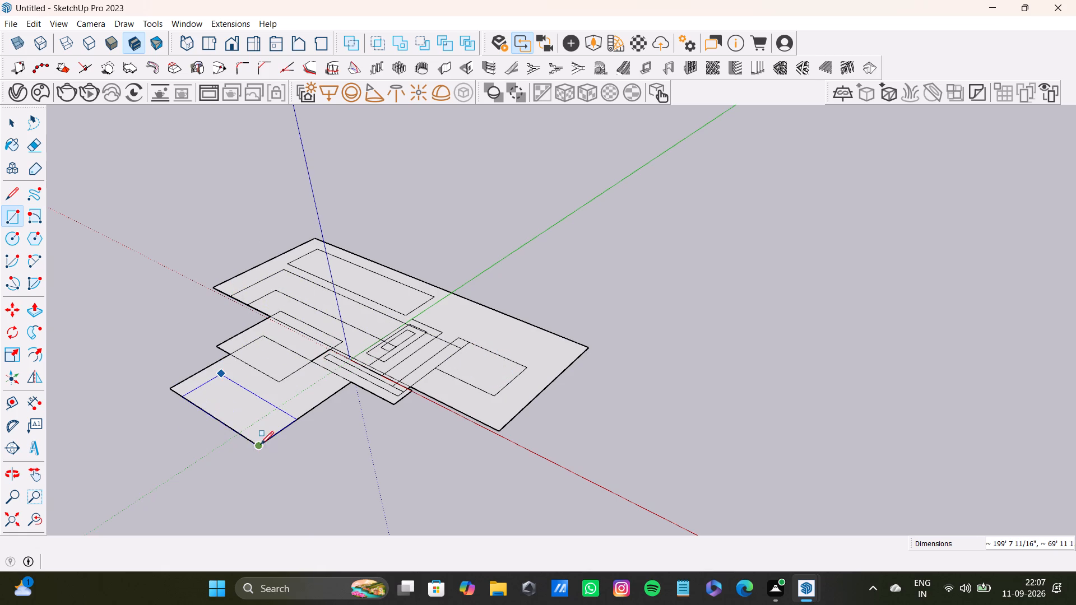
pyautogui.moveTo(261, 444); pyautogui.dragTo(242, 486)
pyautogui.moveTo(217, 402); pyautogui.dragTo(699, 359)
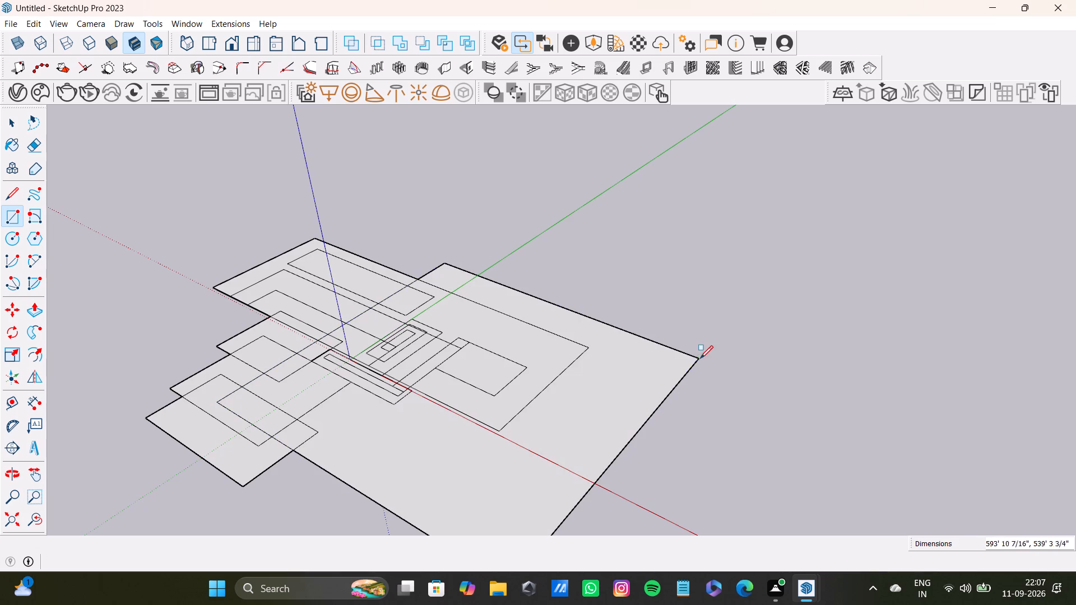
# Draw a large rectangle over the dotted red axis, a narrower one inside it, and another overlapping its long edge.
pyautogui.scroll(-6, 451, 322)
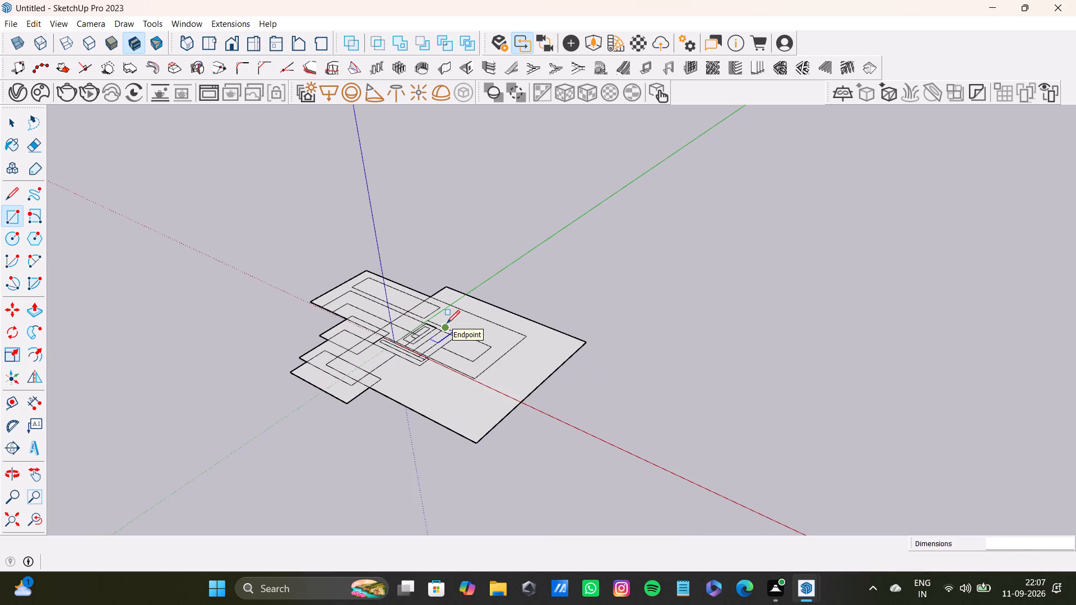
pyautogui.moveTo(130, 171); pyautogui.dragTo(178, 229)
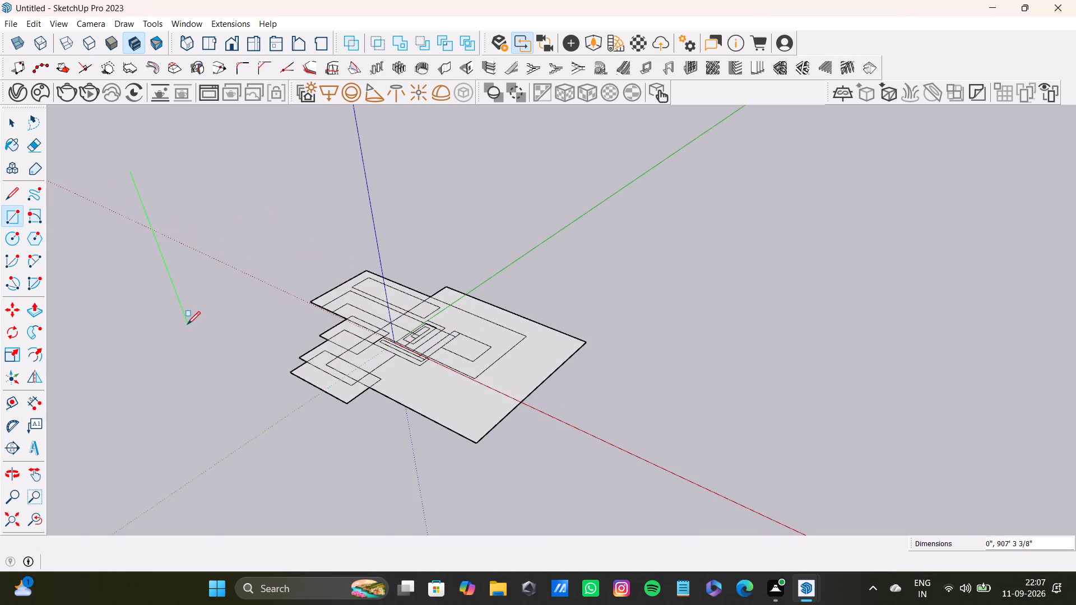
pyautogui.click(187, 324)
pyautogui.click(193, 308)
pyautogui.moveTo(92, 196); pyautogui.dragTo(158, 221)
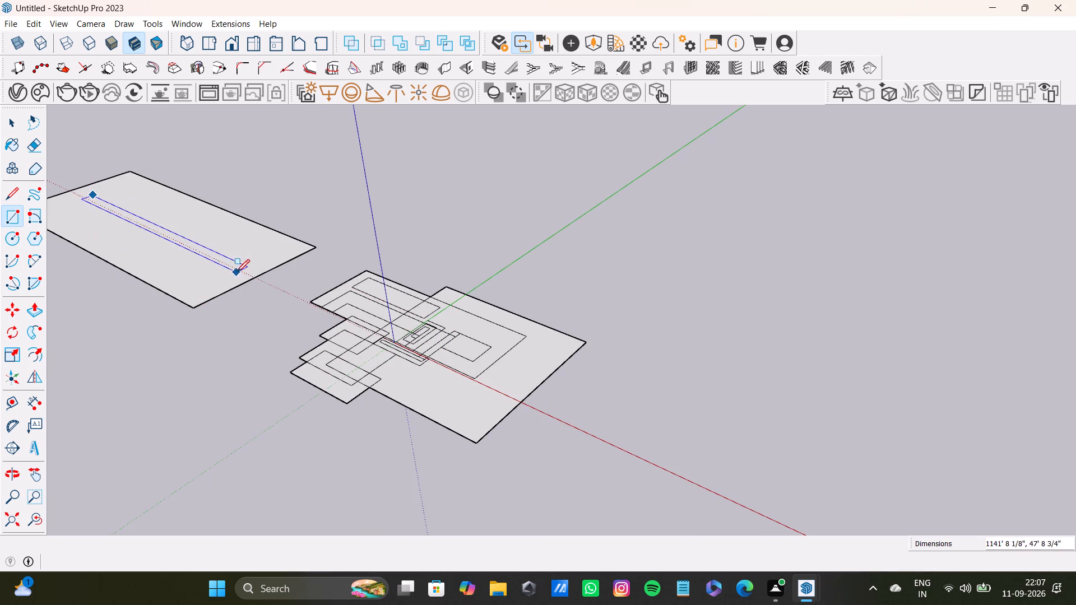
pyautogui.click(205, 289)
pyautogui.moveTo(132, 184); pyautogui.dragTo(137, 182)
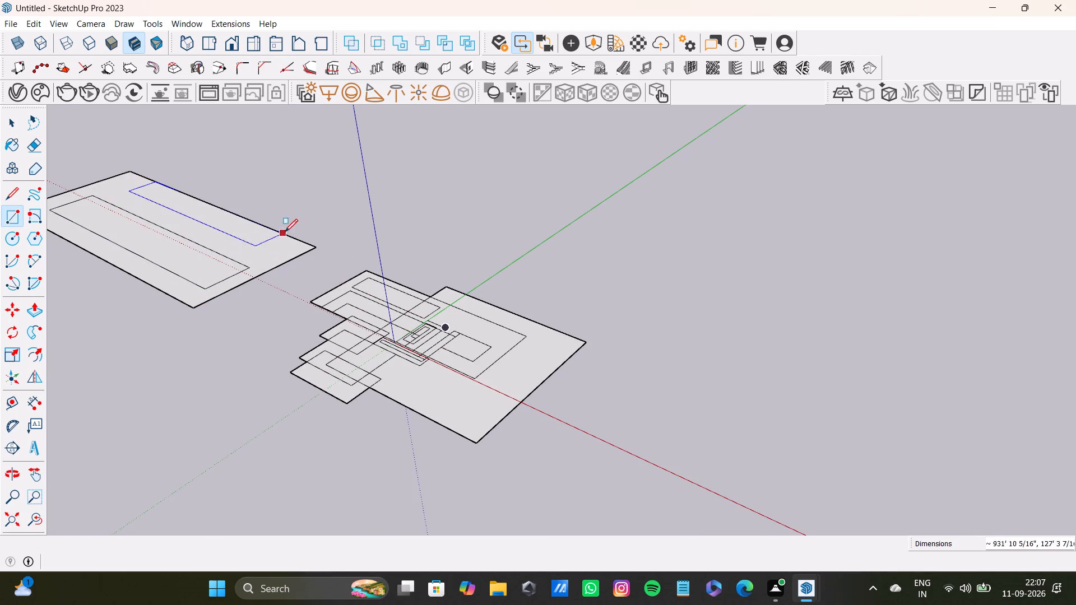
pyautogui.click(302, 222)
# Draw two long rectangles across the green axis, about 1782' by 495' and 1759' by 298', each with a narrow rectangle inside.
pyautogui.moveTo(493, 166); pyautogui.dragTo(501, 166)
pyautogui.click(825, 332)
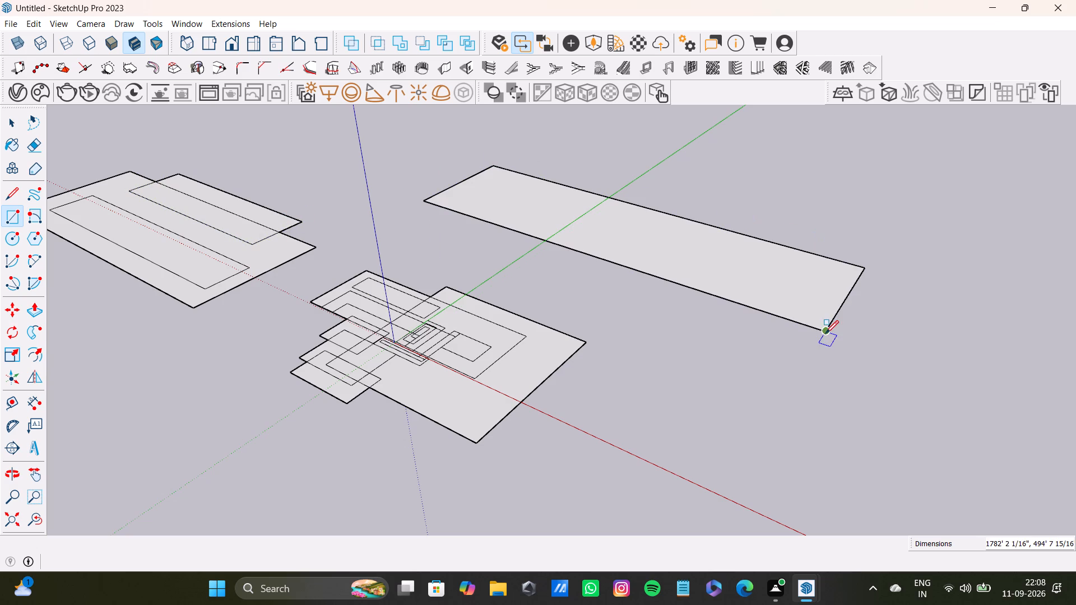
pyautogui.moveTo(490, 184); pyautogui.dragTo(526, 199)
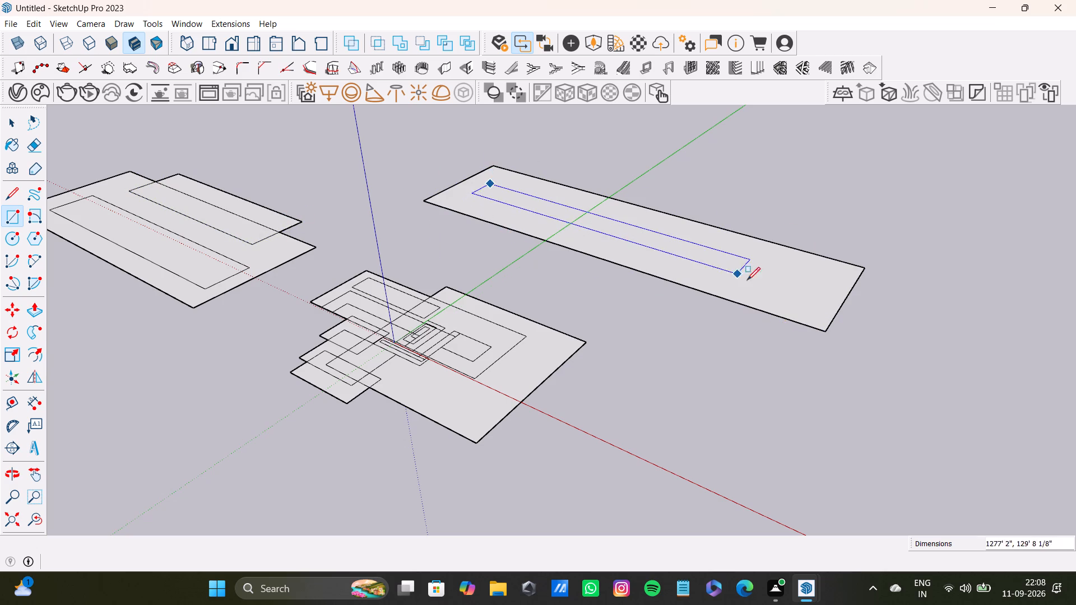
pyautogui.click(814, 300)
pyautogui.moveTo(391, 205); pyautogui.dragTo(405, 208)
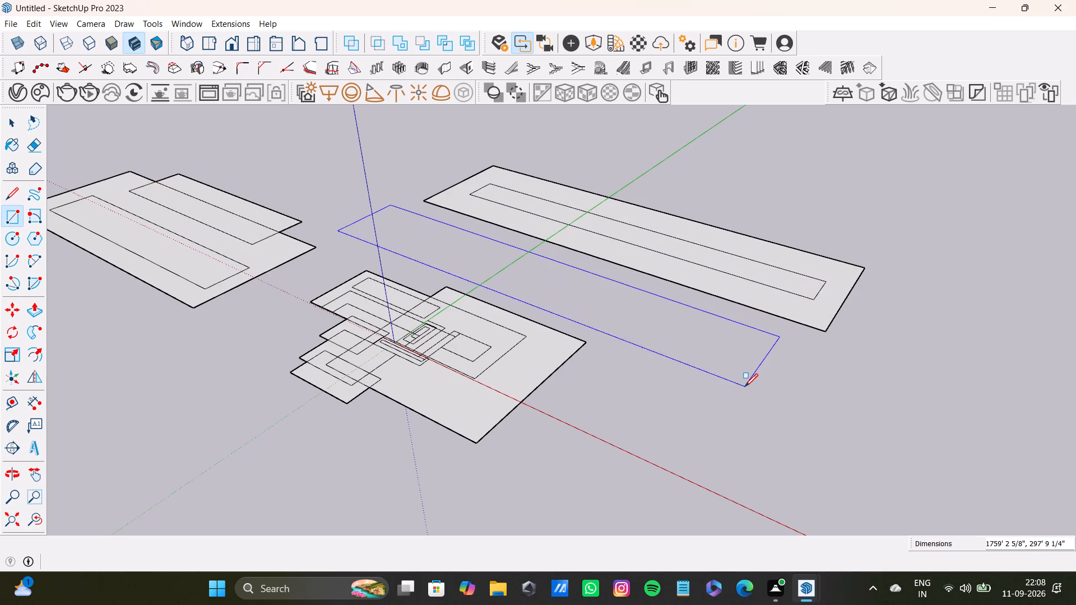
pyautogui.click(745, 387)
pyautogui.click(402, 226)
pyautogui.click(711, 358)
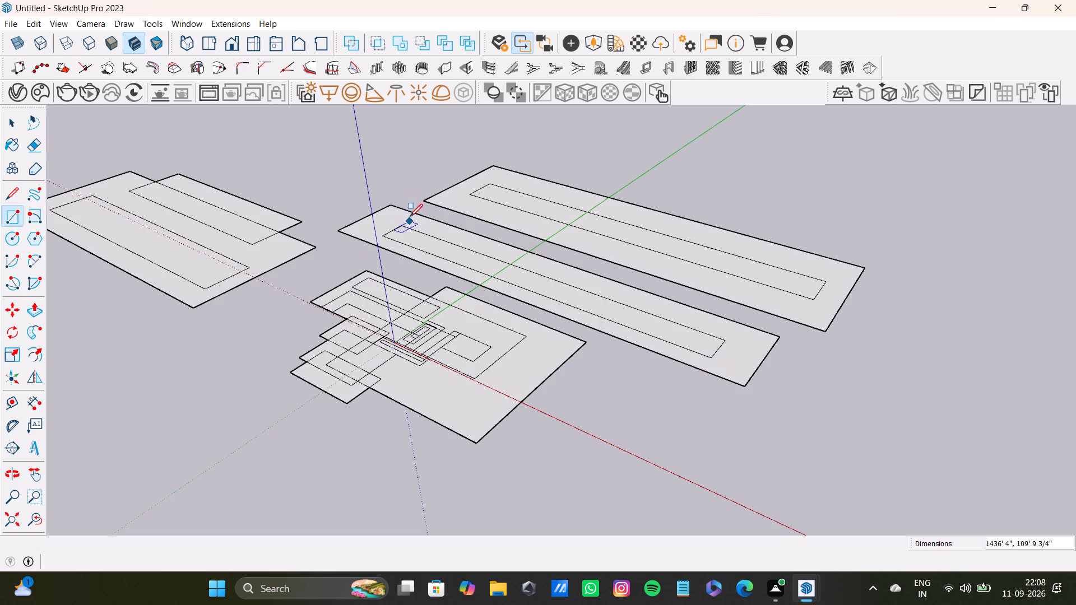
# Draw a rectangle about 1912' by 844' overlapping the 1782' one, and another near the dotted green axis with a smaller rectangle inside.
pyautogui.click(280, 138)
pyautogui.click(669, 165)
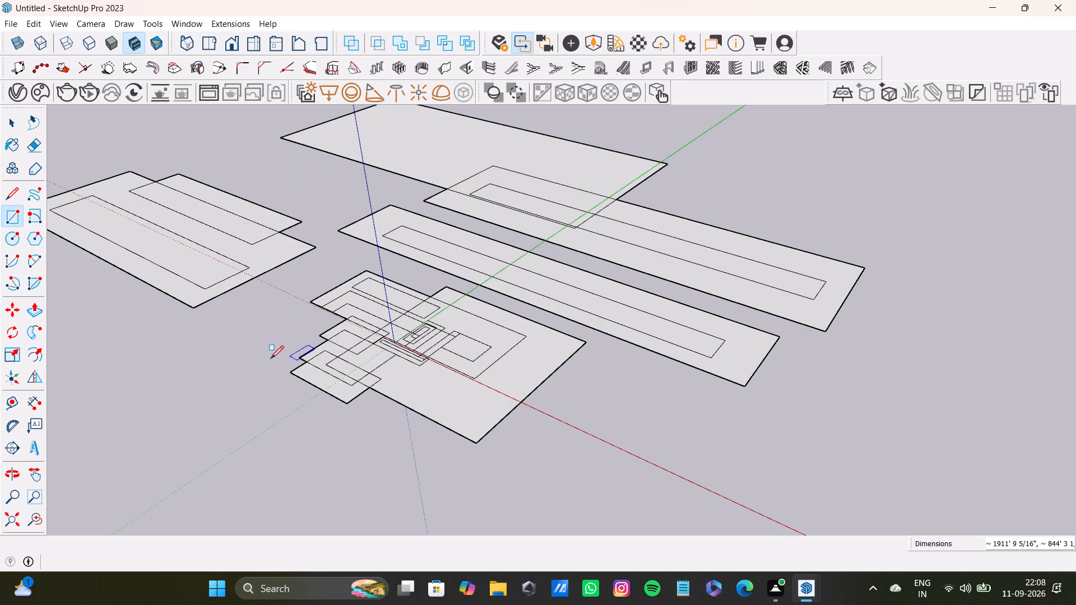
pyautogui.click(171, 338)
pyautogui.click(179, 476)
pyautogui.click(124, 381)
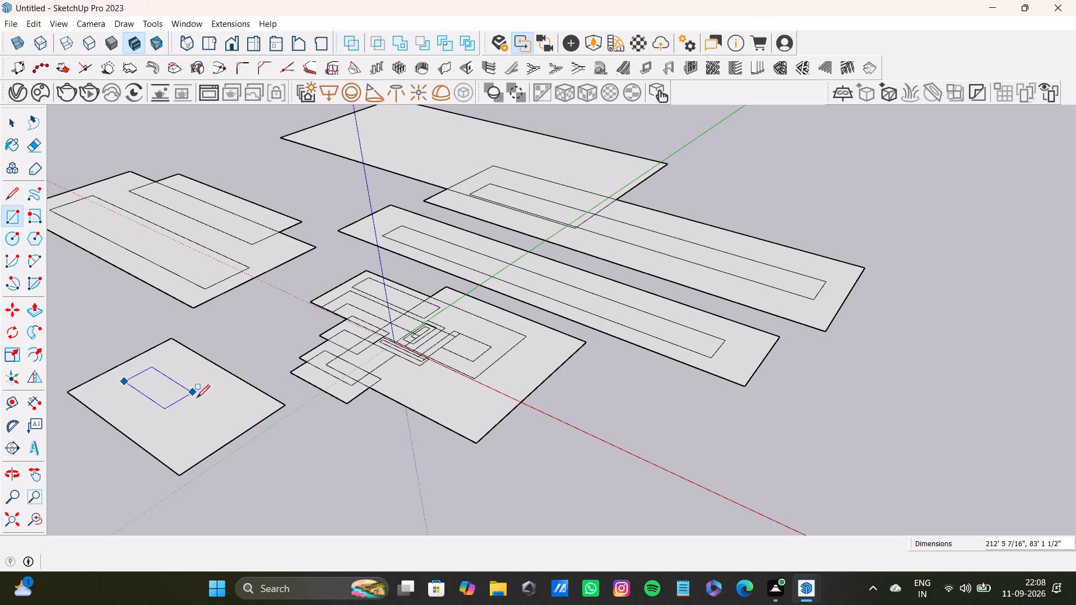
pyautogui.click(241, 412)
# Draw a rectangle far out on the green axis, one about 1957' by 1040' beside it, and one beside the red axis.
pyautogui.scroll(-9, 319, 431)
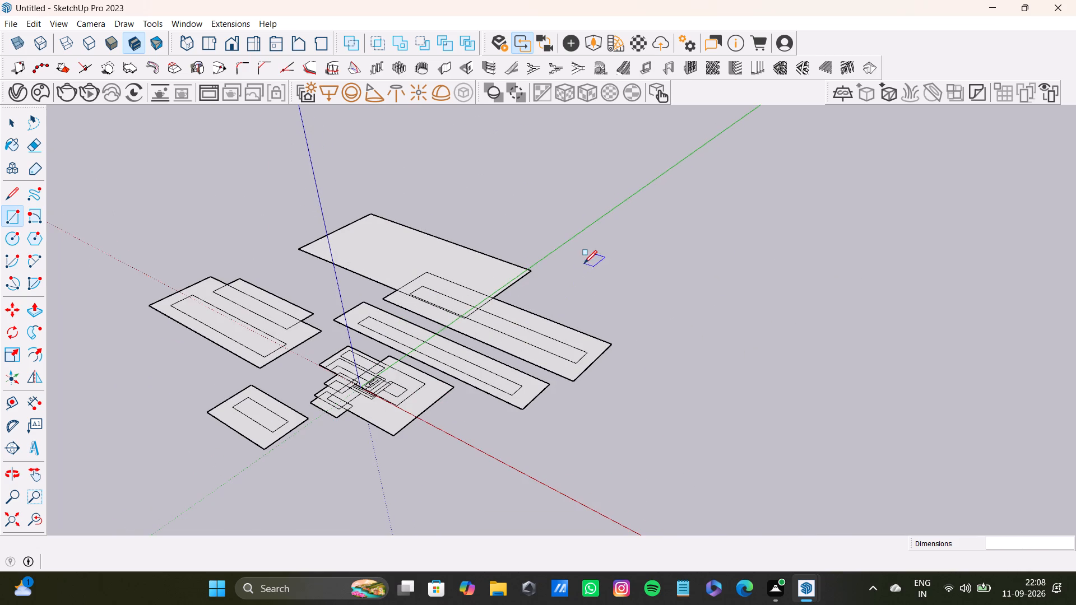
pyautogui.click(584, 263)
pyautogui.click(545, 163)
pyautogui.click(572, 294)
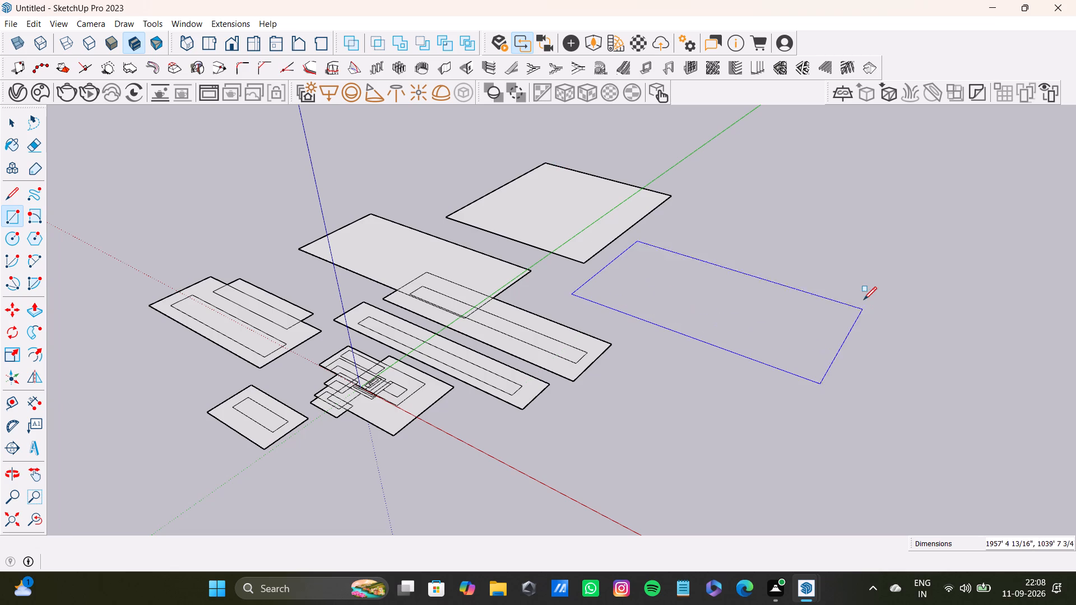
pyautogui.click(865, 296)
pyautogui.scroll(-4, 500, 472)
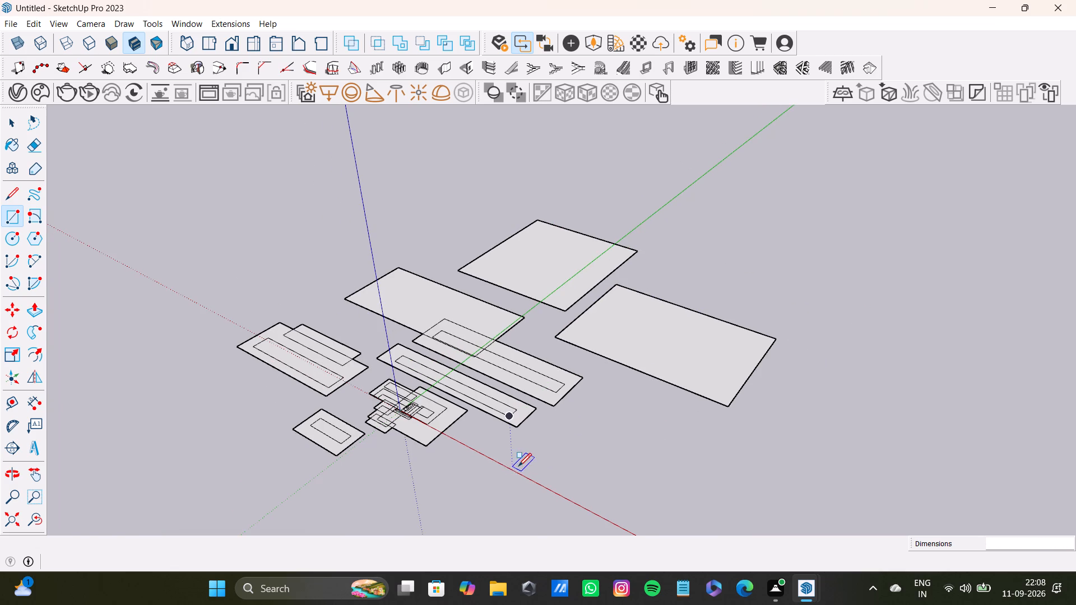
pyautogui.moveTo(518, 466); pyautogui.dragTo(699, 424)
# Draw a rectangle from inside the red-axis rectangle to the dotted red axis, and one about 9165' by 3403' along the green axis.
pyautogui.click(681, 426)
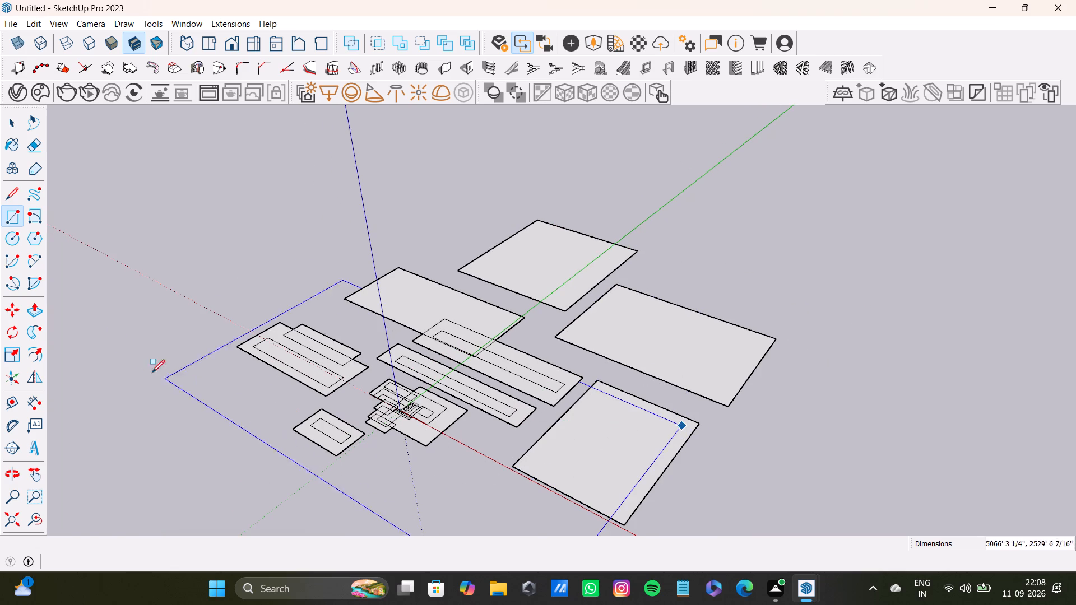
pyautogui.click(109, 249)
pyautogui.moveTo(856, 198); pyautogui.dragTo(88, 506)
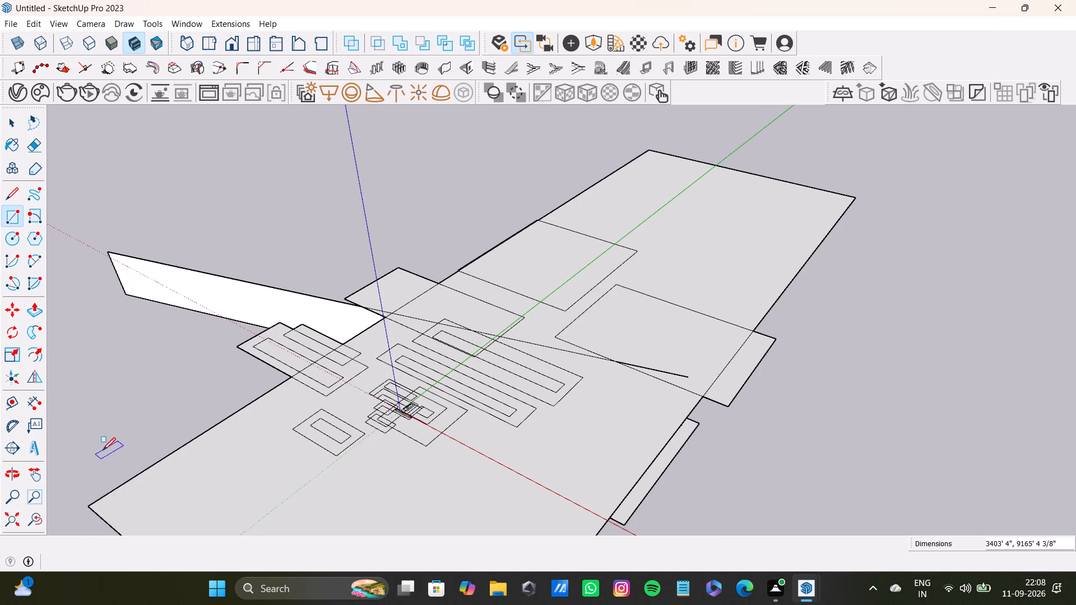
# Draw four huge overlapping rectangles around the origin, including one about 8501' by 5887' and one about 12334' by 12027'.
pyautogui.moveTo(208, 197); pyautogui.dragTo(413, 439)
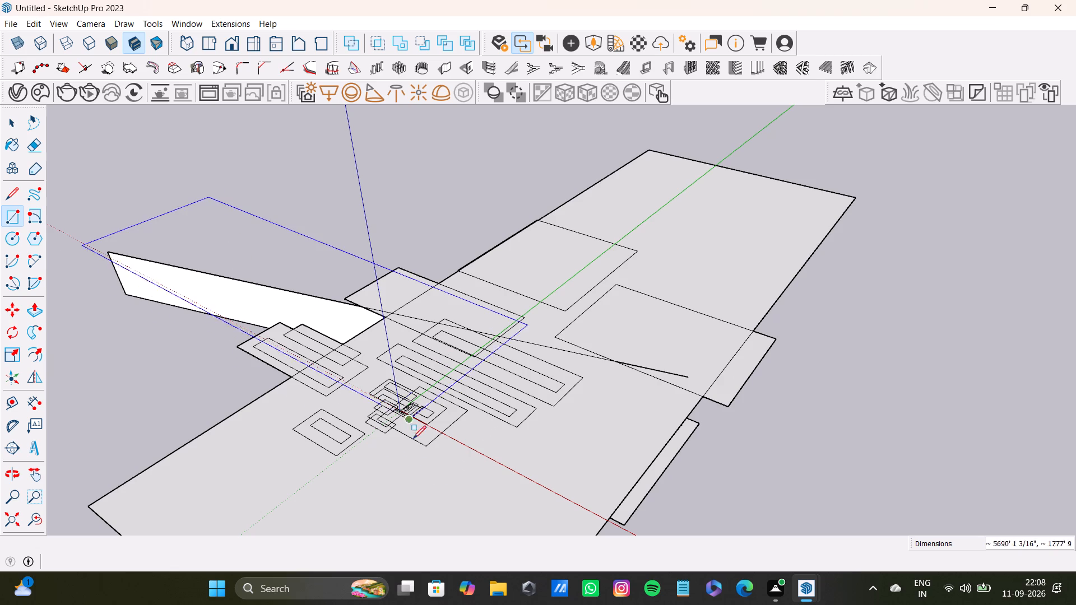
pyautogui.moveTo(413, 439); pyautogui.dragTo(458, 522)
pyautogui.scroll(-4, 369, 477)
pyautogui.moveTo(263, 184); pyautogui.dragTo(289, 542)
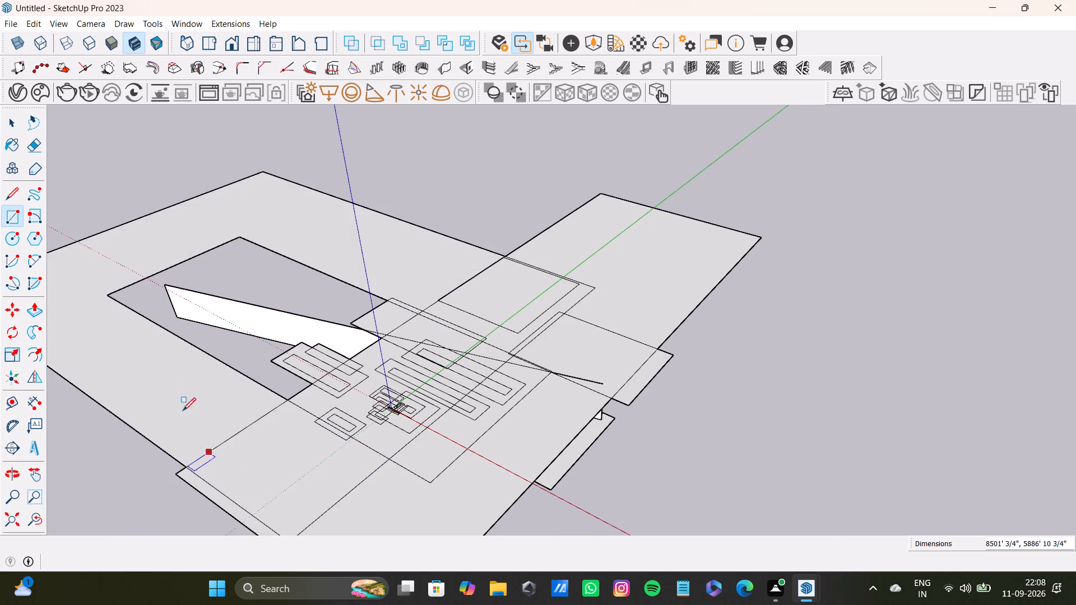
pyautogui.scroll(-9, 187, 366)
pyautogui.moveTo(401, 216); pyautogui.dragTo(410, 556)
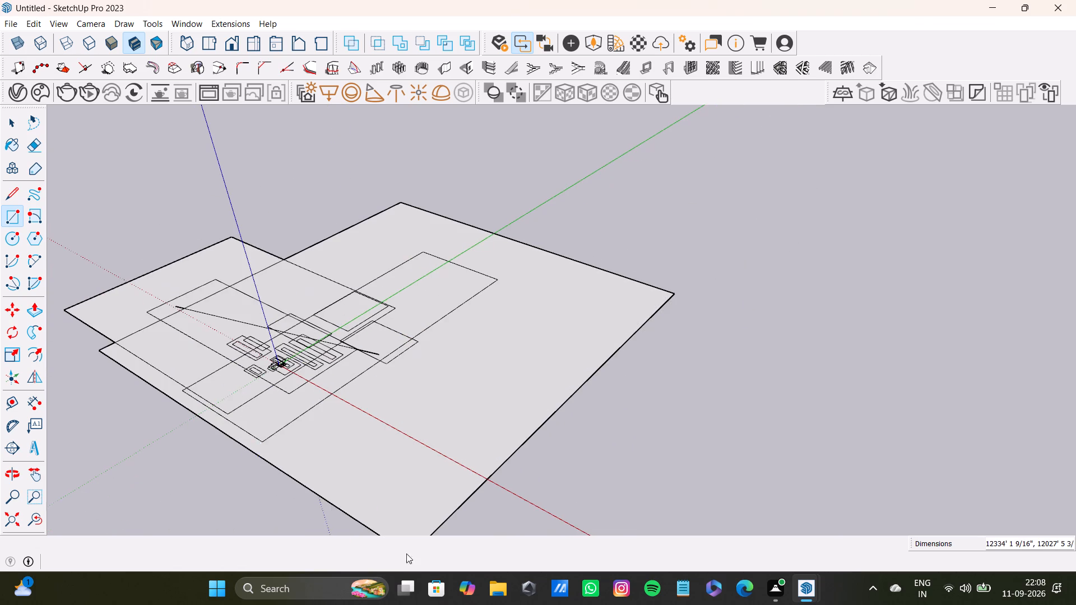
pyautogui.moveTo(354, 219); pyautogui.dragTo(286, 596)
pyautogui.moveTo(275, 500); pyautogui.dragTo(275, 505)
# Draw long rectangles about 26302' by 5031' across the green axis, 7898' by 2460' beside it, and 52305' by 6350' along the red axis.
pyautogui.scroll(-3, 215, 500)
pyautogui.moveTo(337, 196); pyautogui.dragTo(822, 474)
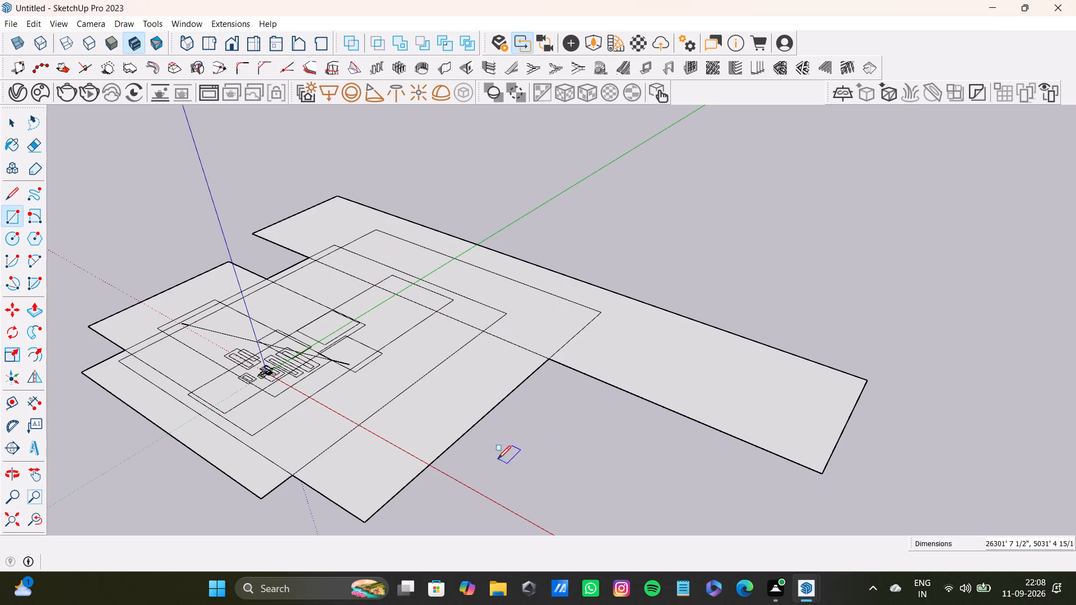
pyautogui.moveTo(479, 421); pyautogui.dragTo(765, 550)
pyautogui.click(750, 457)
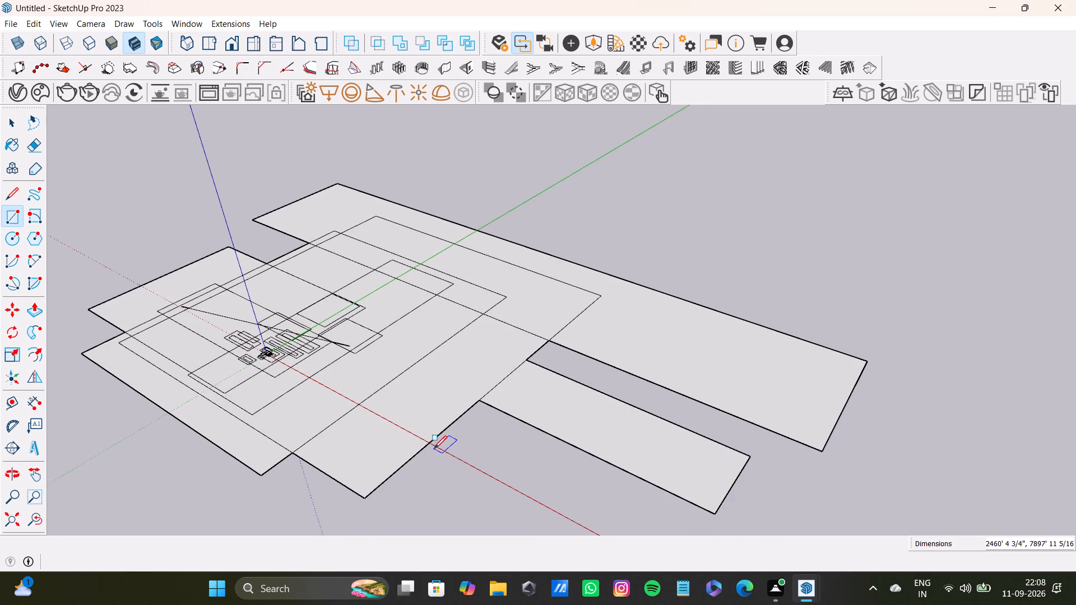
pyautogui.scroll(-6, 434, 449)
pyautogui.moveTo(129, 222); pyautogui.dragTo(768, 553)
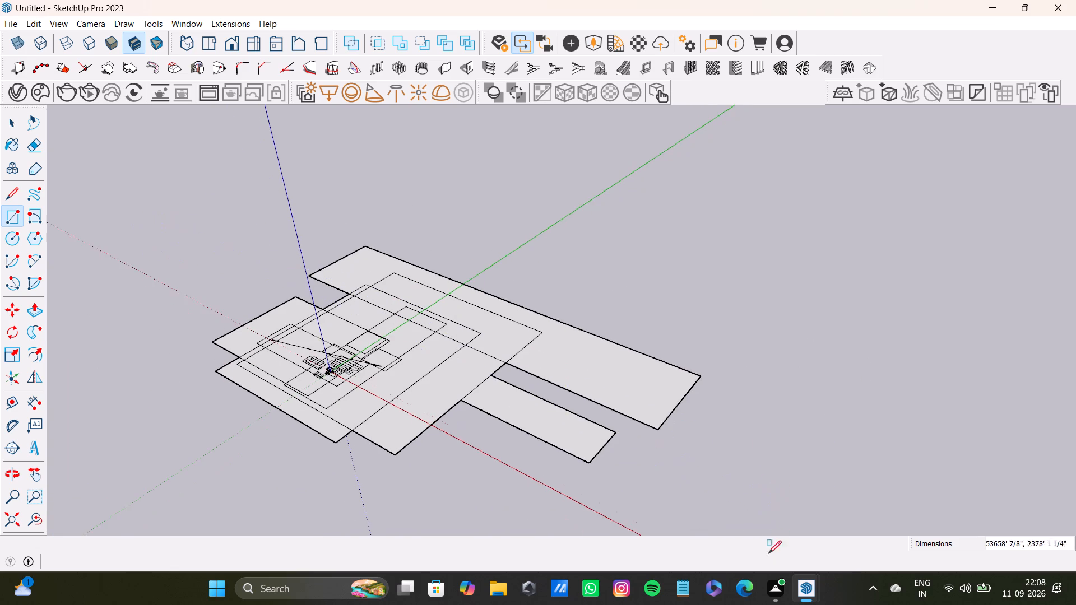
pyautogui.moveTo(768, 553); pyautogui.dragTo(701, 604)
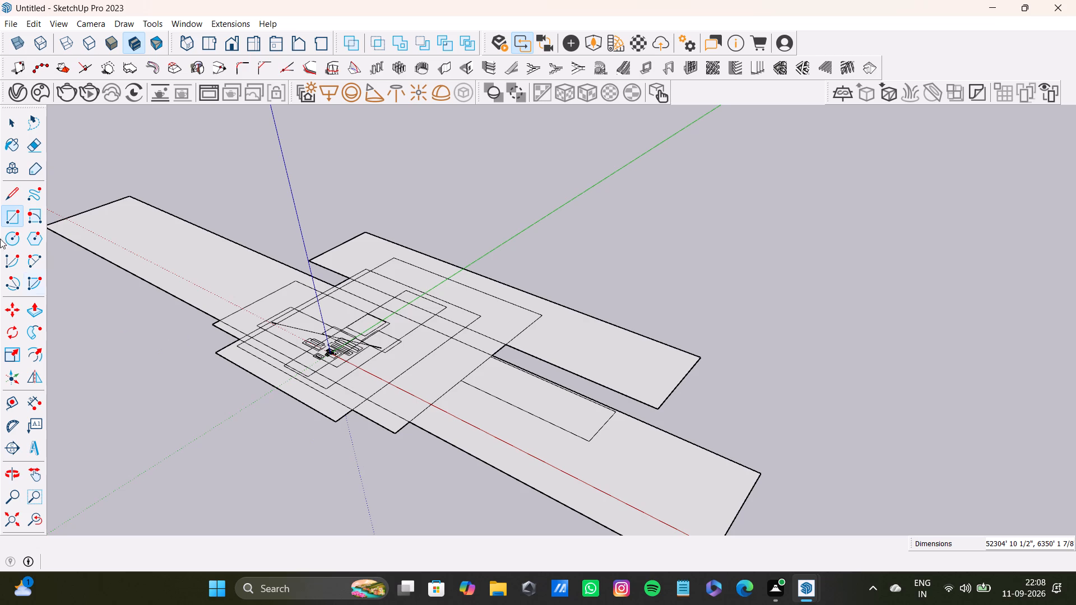
# Select all the drawn rectangles around the origin and delete them.
pyautogui.press('space')
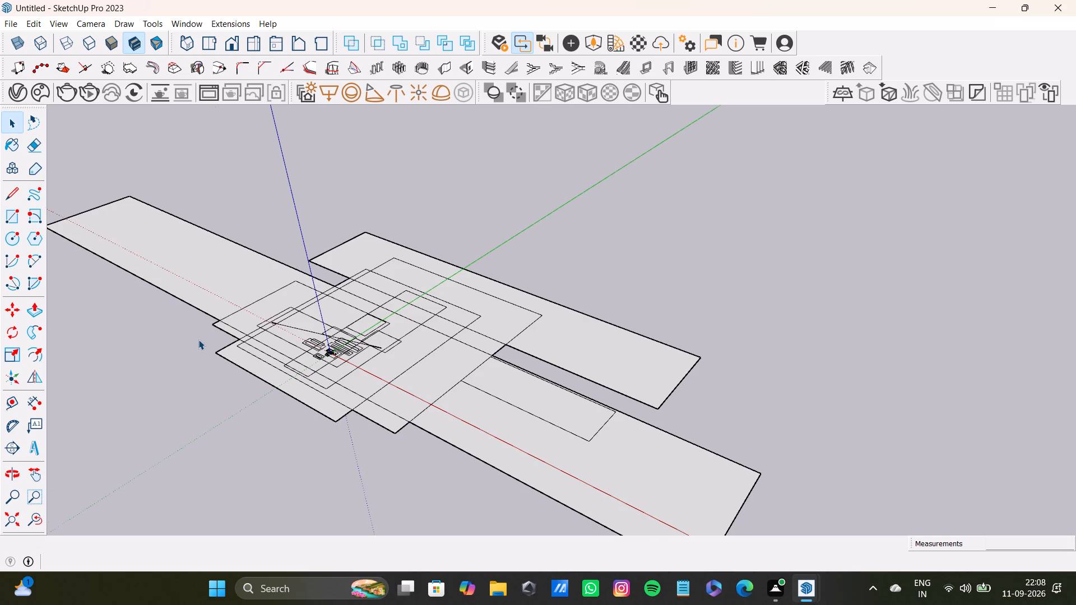
pyautogui.scroll(-8, 198, 341)
pyautogui.keyDown('shift'); pyautogui.moveTo(233, 331); pyautogui.dragTo(421, 361, button='middle'); pyautogui.keyUp('shift')
pyautogui.press('space')
pyautogui.moveTo(175, 221); pyautogui.dragTo(892, 536)
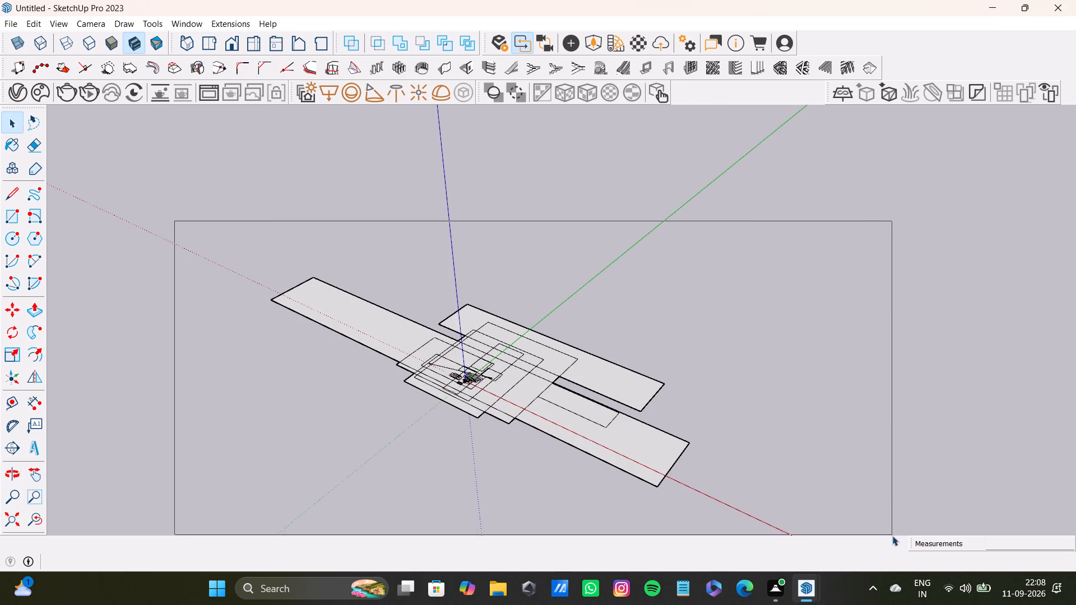
pyautogui.moveTo(892, 536); pyautogui.dragTo(892, 537)
pyautogui.press('Delete')
pyautogui.press('space')
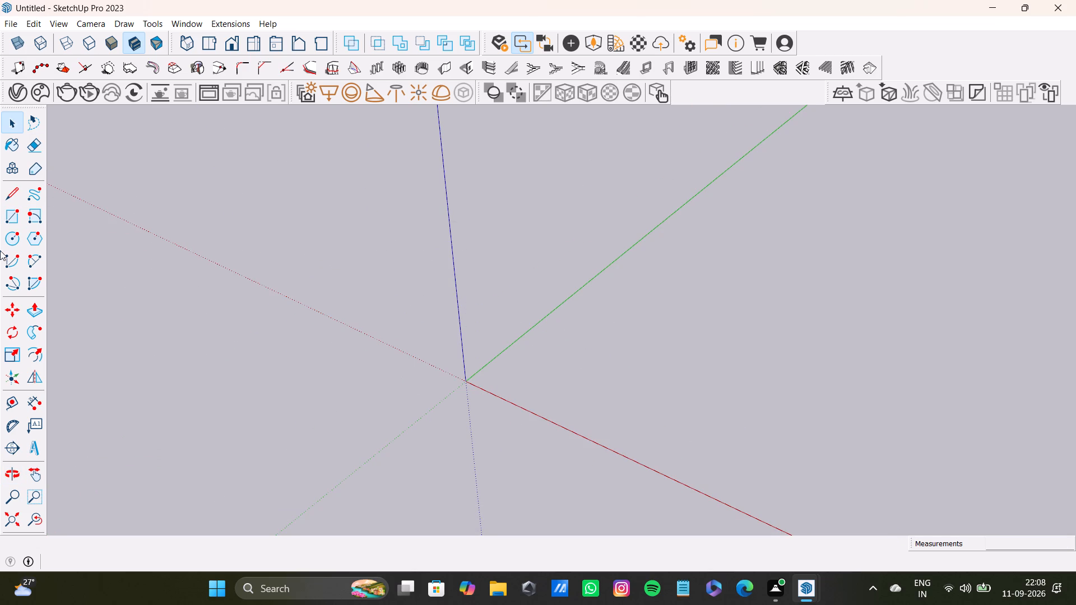
# Draw a rectangle about 7647' by 3521' from the origin along the green axis, with one about 6295' by 2028' inside it.
pyautogui.click(11, 212)
pyautogui.scroll(9, 588, 499)
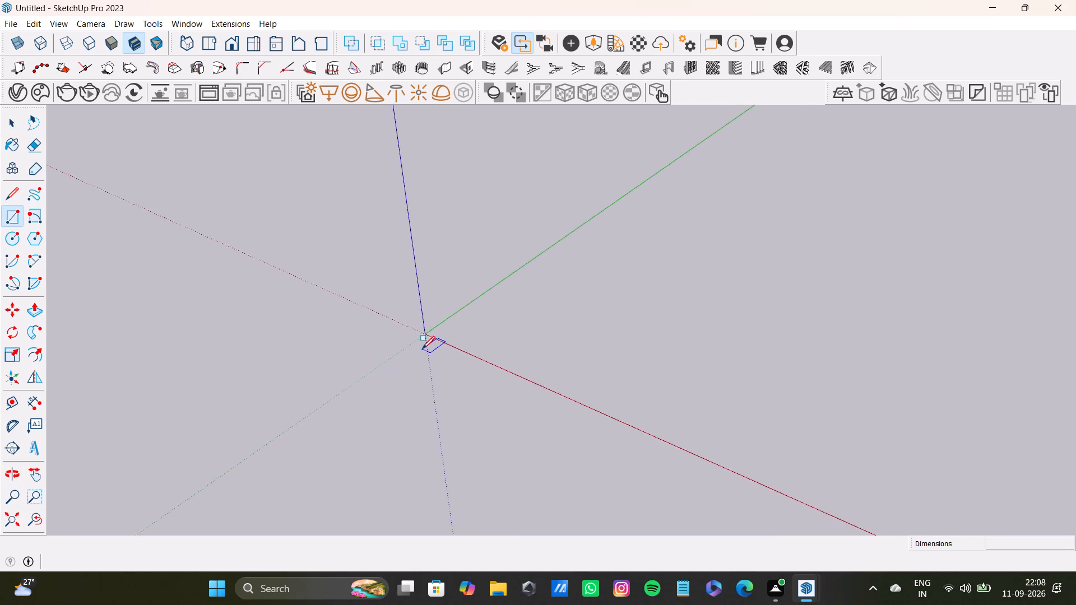
pyautogui.scroll(2, 422, 349)
pyautogui.click(428, 331)
pyautogui.click(613, 270)
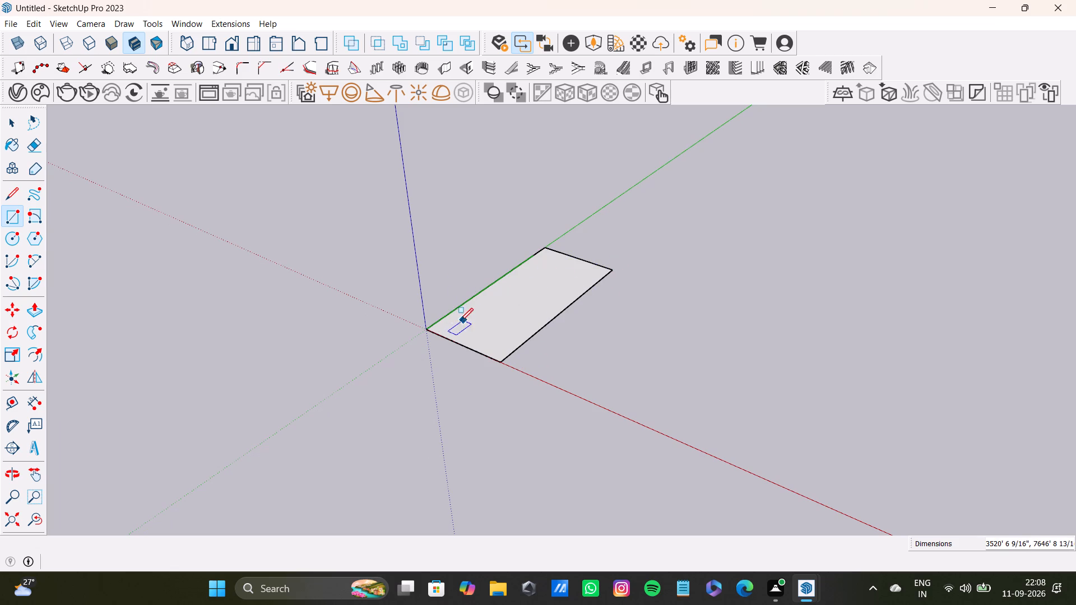
pyautogui.click(452, 322)
pyautogui.click(586, 267)
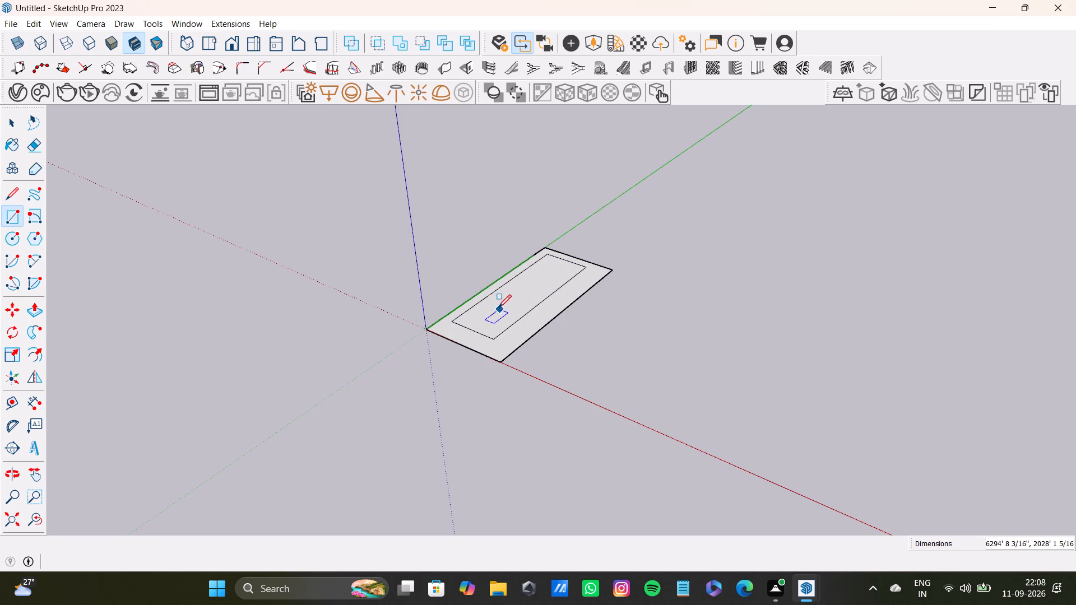
# Draw a third nested rectangle about 3718' by 1208' inside the inner rectangle along the green axis.
pyautogui.click(490, 301)
pyautogui.click(564, 267)
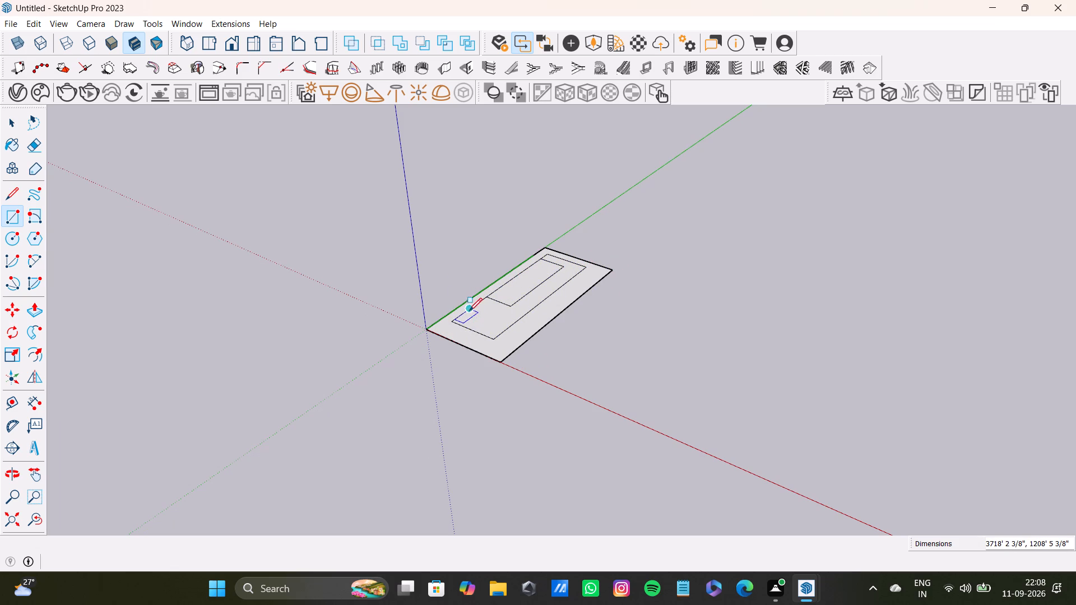
# Draw a rectangle about 14625' by 4133' across the origin along the red axis, with one about 12906' by 1232' inside it.
pyautogui.moveTo(382, 289); pyautogui.dragTo(655, 521)
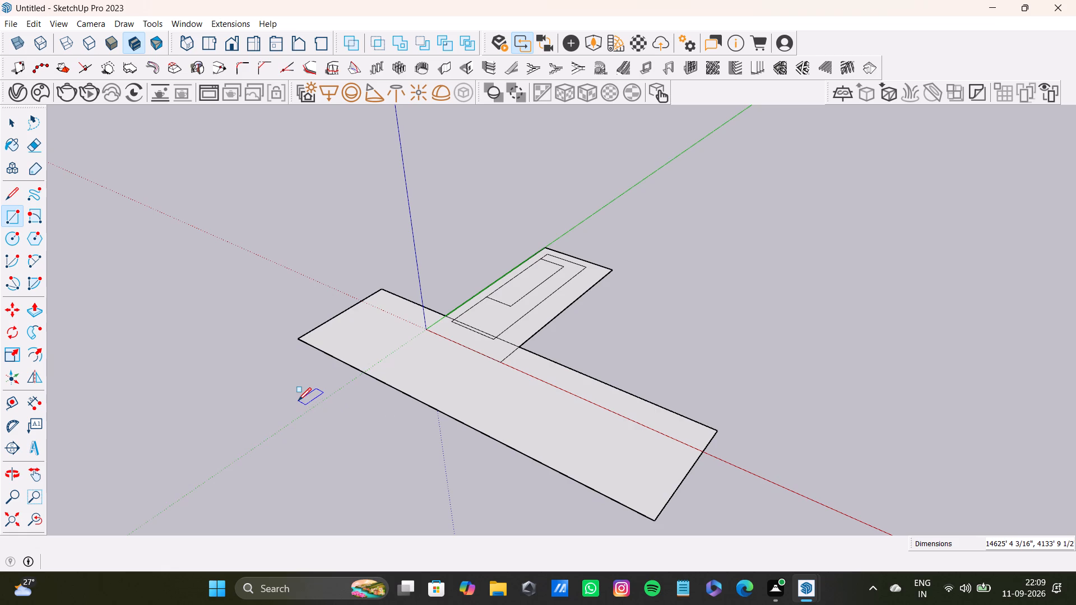
pyautogui.press('space')
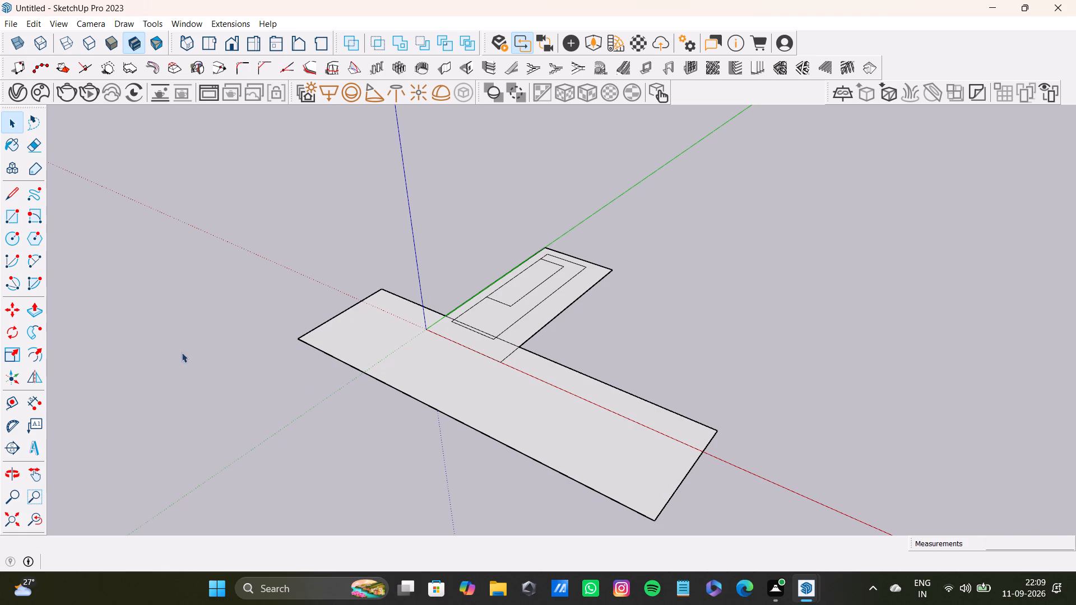
pyautogui.click(19, 218)
pyautogui.moveTo(342, 325); pyautogui.dragTo(393, 351)
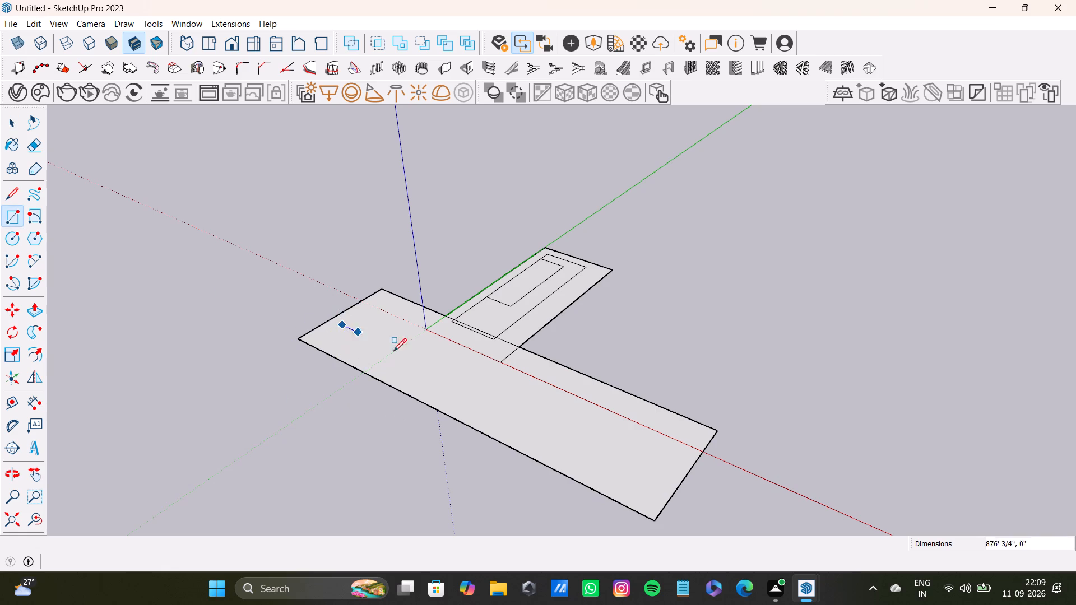
pyautogui.moveTo(393, 351); pyautogui.dragTo(665, 444)
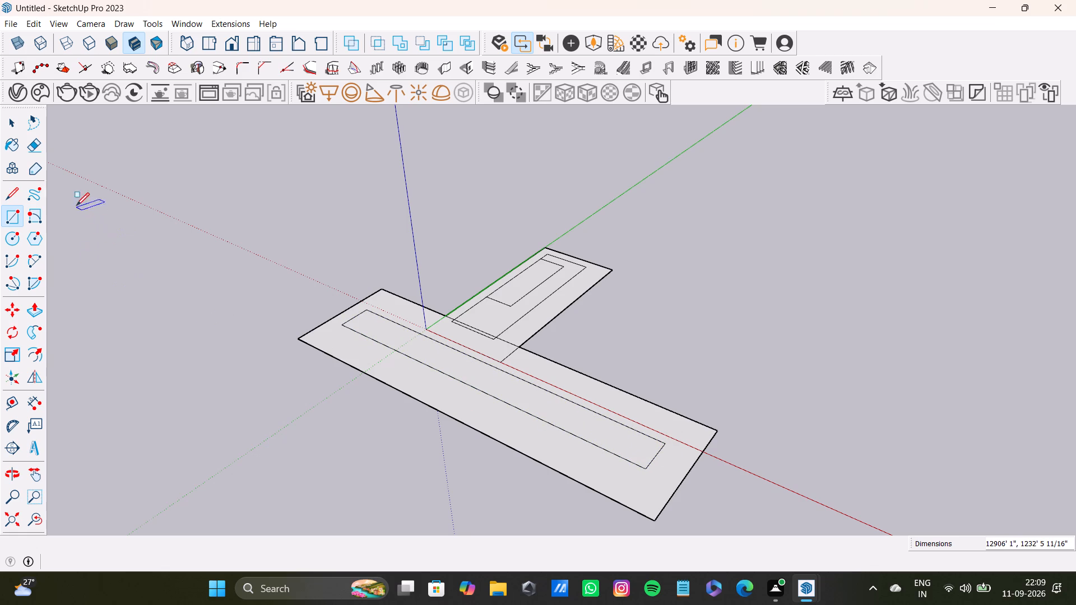
# Draw a separate rectangle about 13320' by 5785' on the negative green side, with a narrow strip inside starting from its edge.
pyautogui.click(123, 258)
pyautogui.click(169, 468)
pyautogui.moveTo(73, 284); pyautogui.dragTo(81, 294)
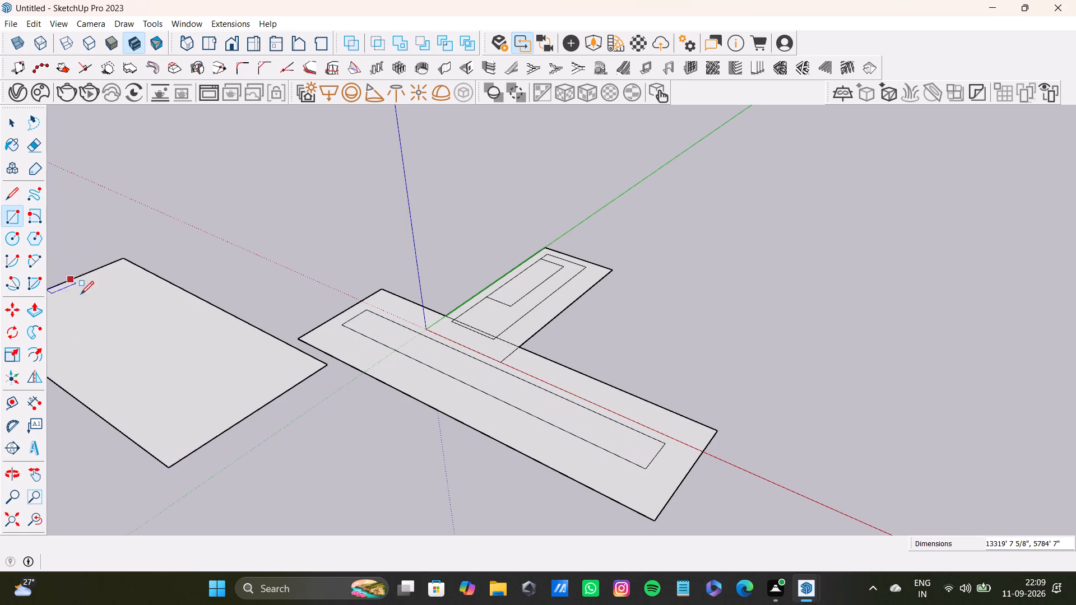
pyautogui.moveTo(81, 294); pyautogui.dragTo(98, 317)
pyautogui.click(204, 424)
# Select the face of the narrow strip inside the separate rectangle.
pyautogui.press('space')
pyautogui.moveTo(82, 300); pyautogui.dragTo(180, 393)
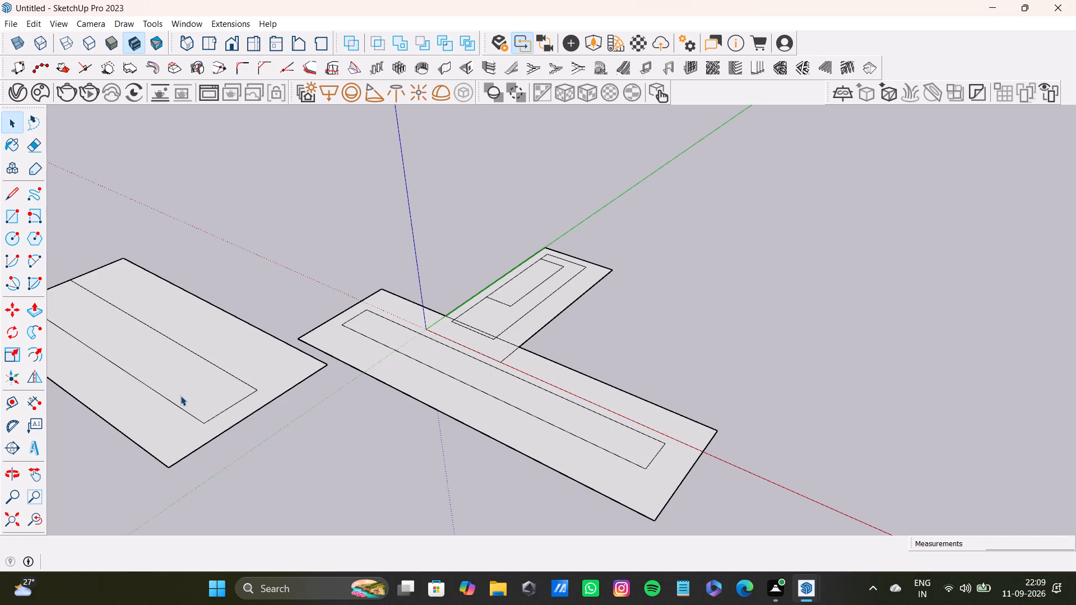
pyautogui.click(180, 394)
# Draw a large rectangle about 56936' by 22296' across the positive green axis, with one about 47082' by 8831' inside it.
pyautogui.scroll(-5, 178, 365)
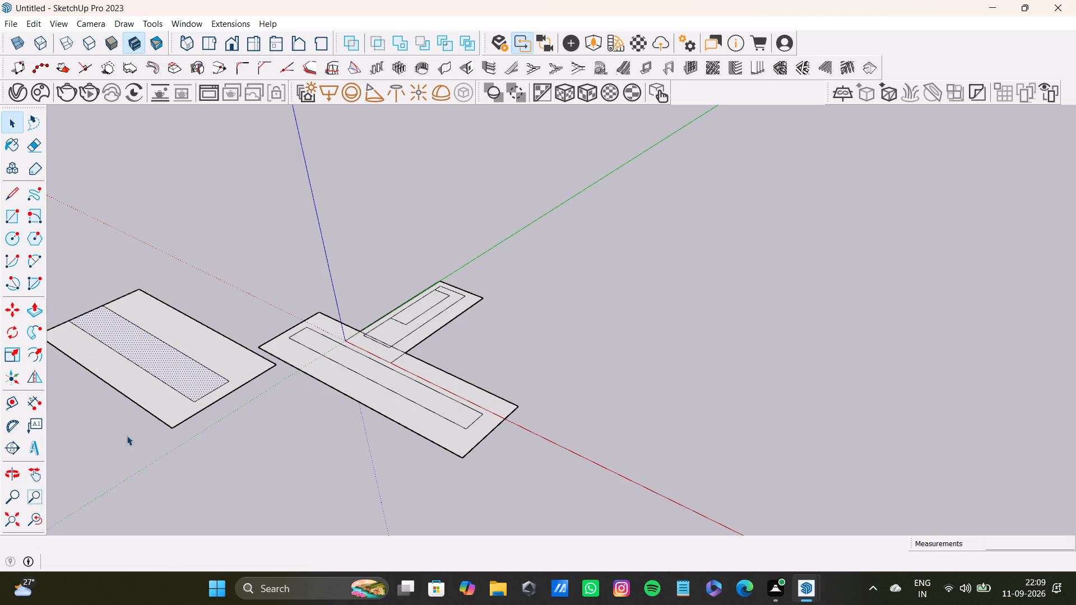
pyautogui.scroll(-15, 128, 435)
pyautogui.moveTo(117, 434); pyautogui.dragTo(140, 329, button='middle')
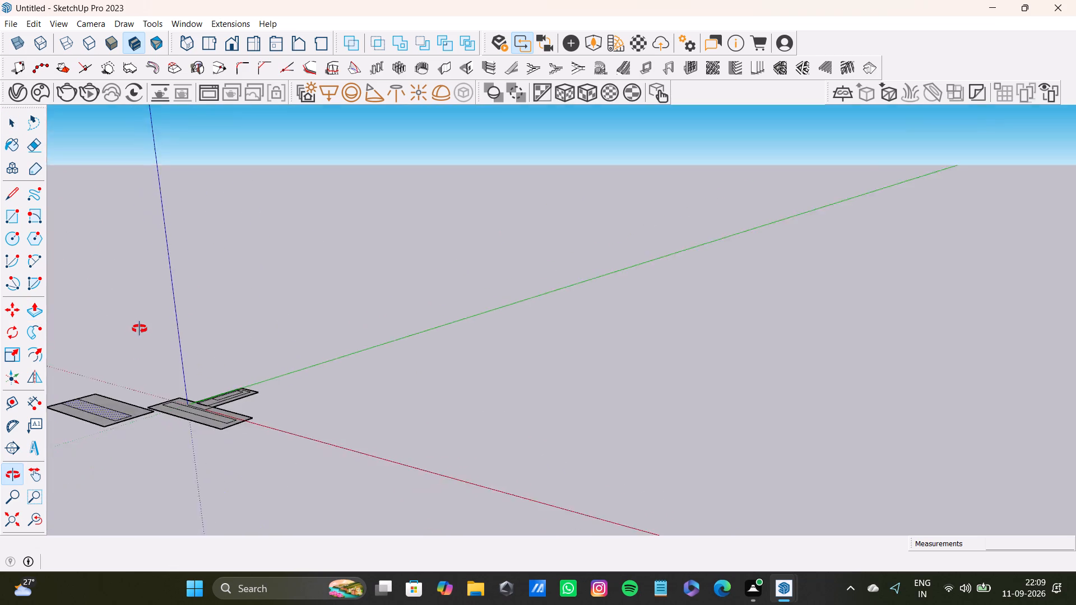
pyautogui.moveTo(140, 329); pyautogui.dragTo(126, 530, button='middle')
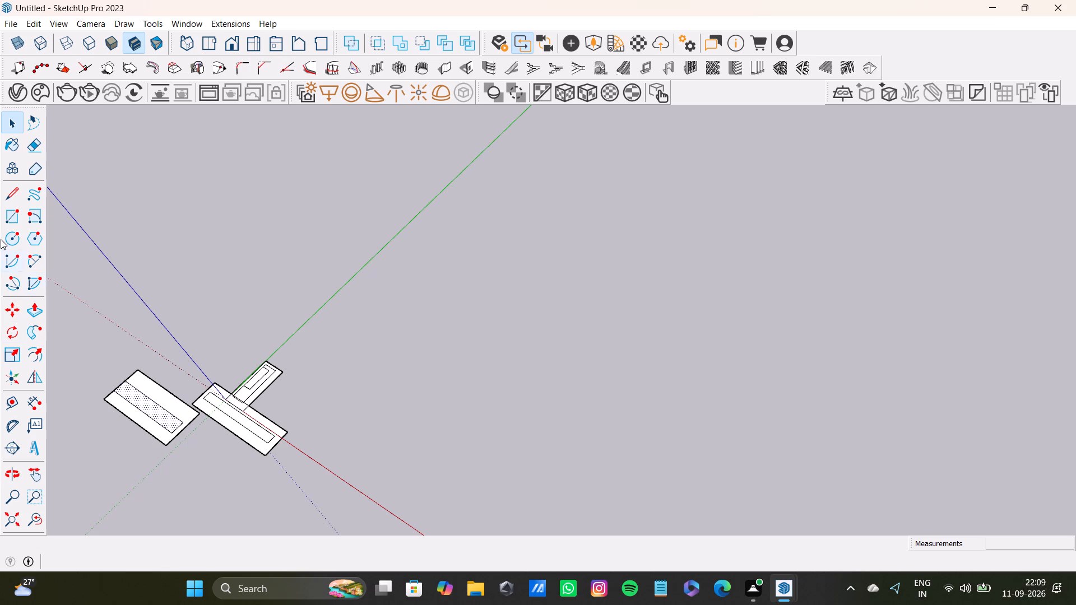
pyautogui.click(8, 224)
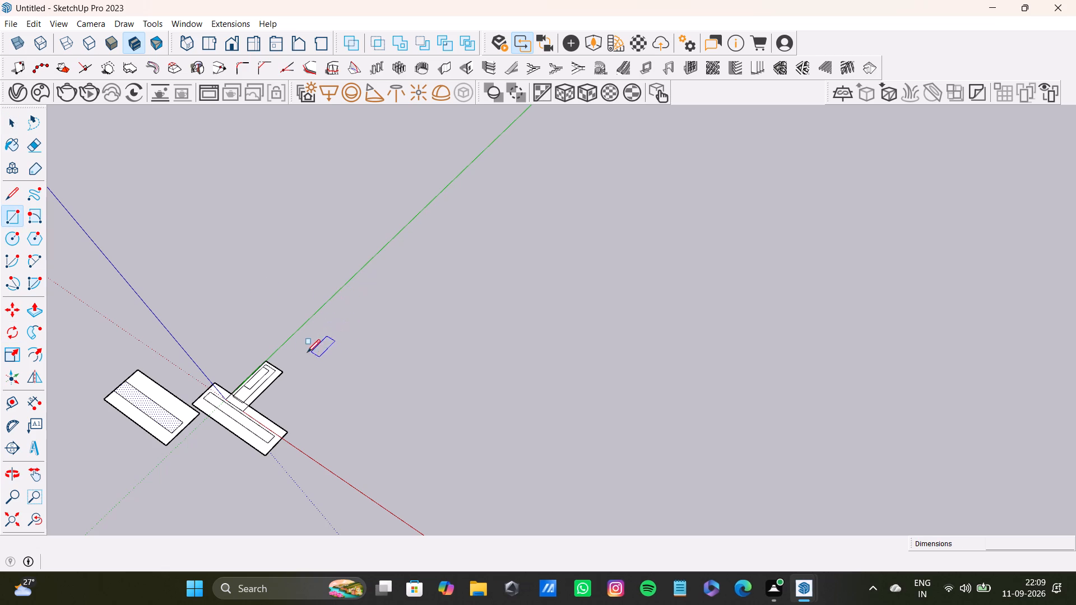
pyautogui.click(244, 256)
pyautogui.click(611, 314)
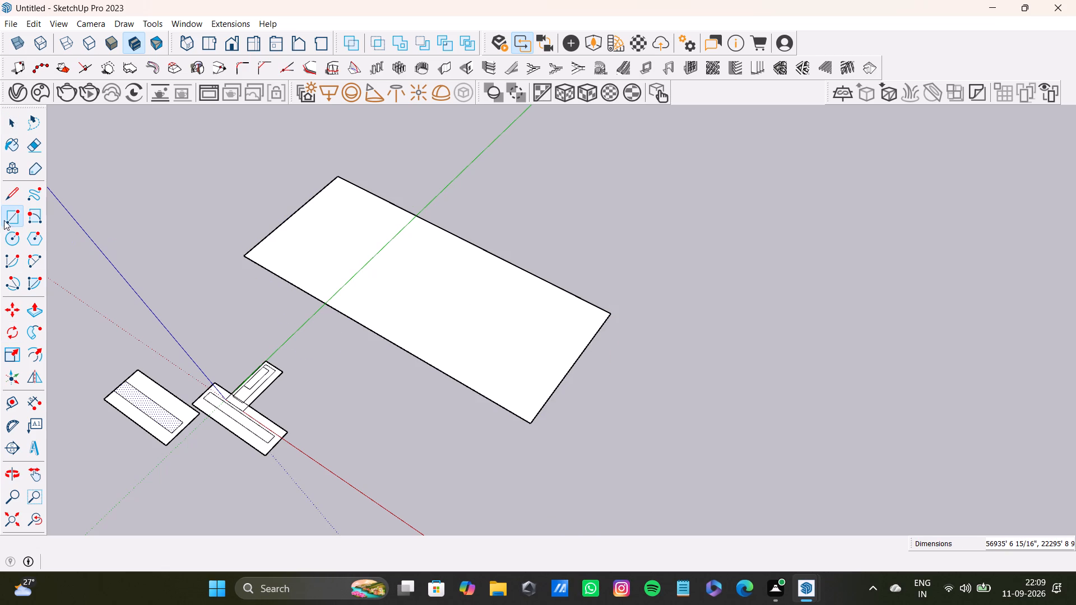
pyautogui.click(10, 217)
pyautogui.moveTo(289, 232); pyautogui.dragTo(403, 263)
pyautogui.click(550, 318)
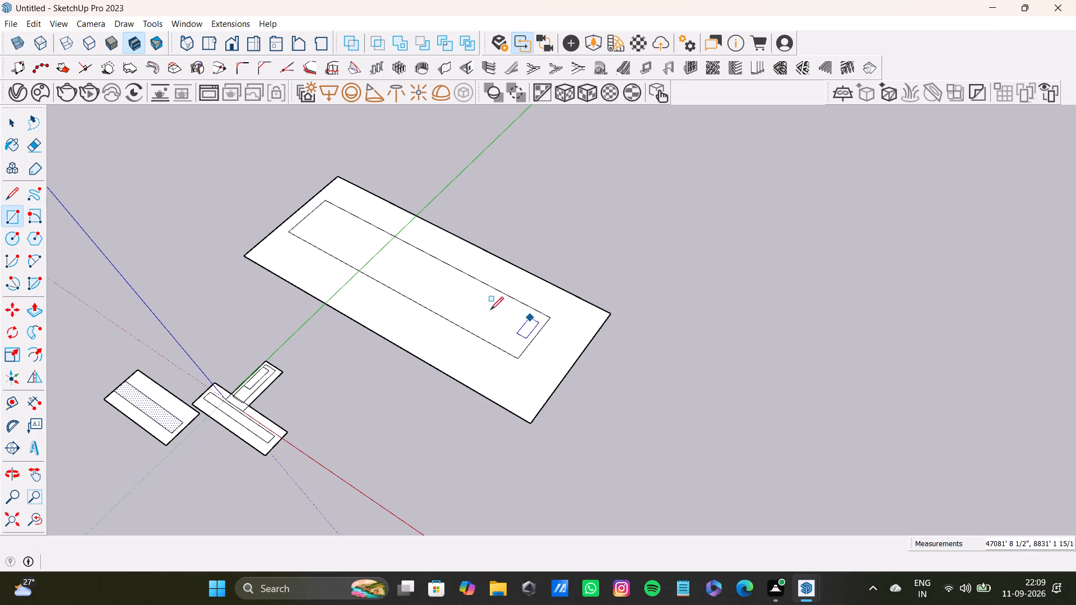
# Draw an overlapping rectangle about 88951' by 27762' around the nested pair on the green axis.
pyautogui.moveTo(196, 210); pyautogui.dragTo(202, 216)
pyautogui.click(734, 325)
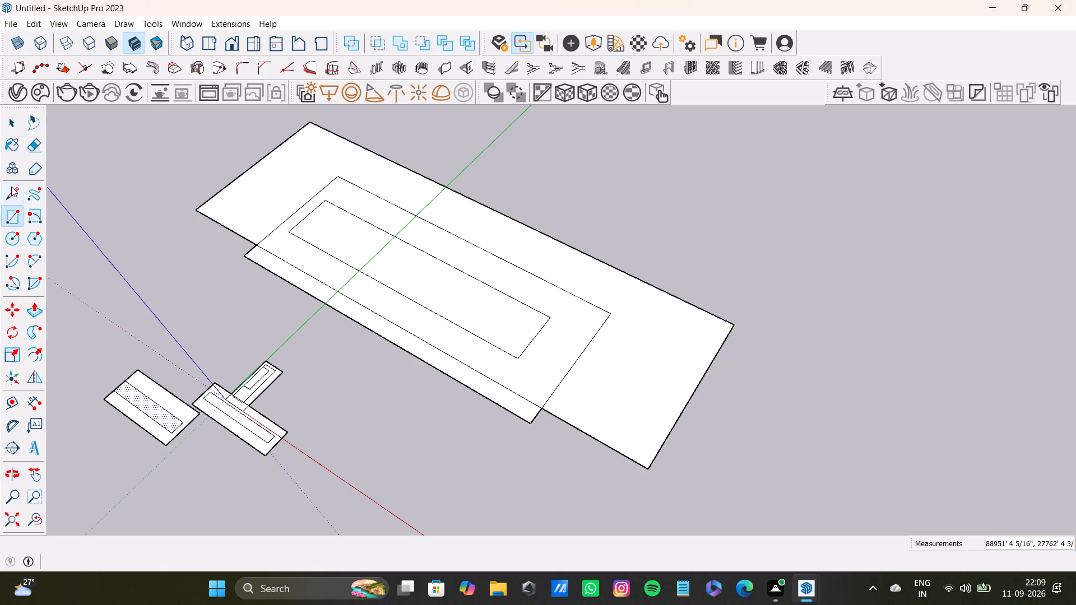
# Draw a rectangle about 69002' by 15266' beside the red axis, with one about 61544' by 5772' inside it and a narrower strip within that.
pyautogui.click(5, 218)
pyautogui.moveTo(146, 232); pyautogui.dragTo(154, 235)
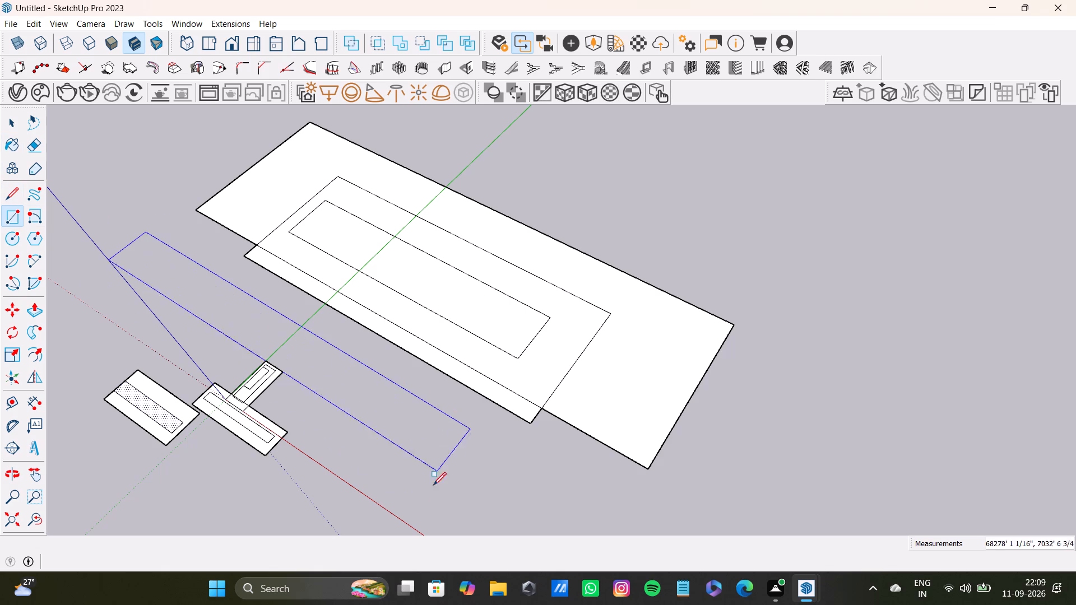
pyautogui.click(402, 523)
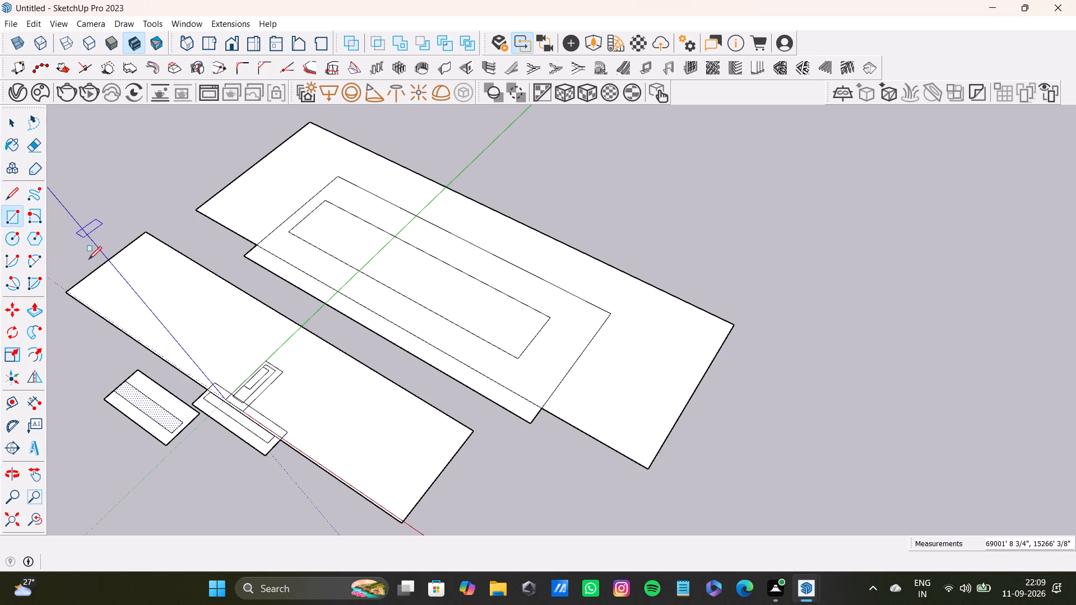
pyautogui.moveTo(95, 268); pyautogui.dragTo(414, 426)
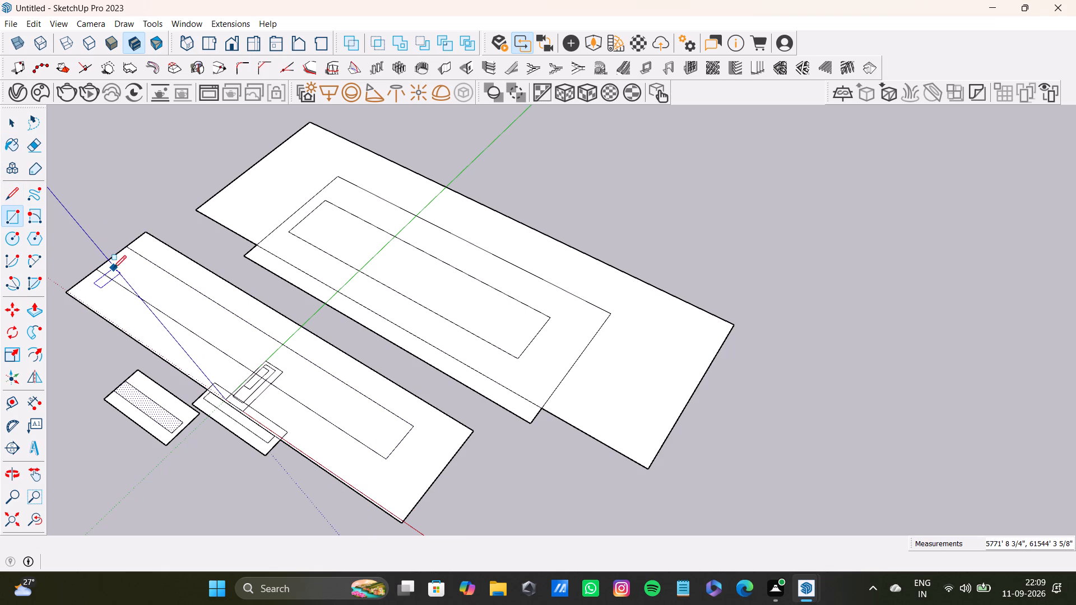
pyautogui.moveTo(109, 259); pyautogui.dragTo(372, 434)
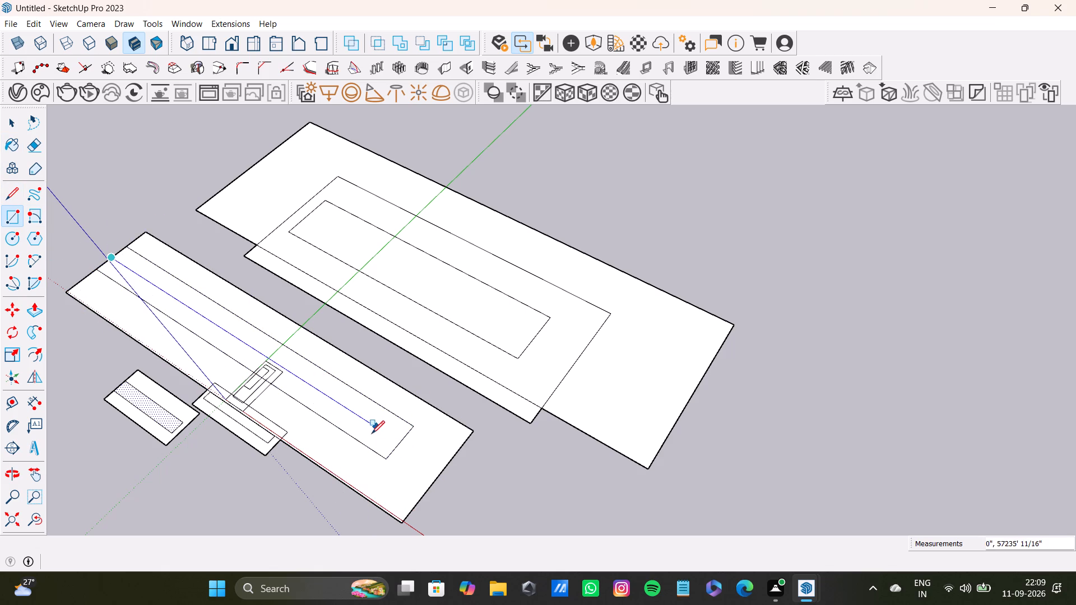
pyautogui.moveTo(372, 434); pyautogui.dragTo(372, 439)
# Draw an even larger rectangle across the green axis, overlapping the nested set of large rectangles.
pyautogui.moveTo(69, 134); pyautogui.dragTo(624, 366)
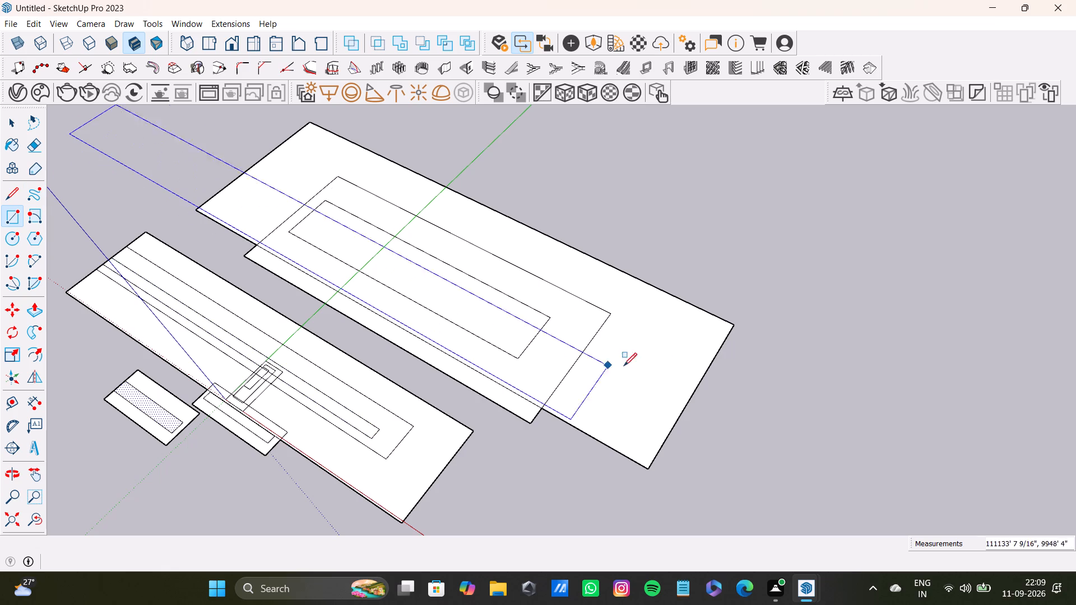
pyautogui.moveTo(624, 366); pyautogui.dragTo(839, 258)
# Draw two lines, about 42108' and 45182' long, joining the largest rectangle's short-side corners to the nearest corner of the rectangle inside it.
pyautogui.scroll(-6, 480, 367)
pyautogui.click(11, 193)
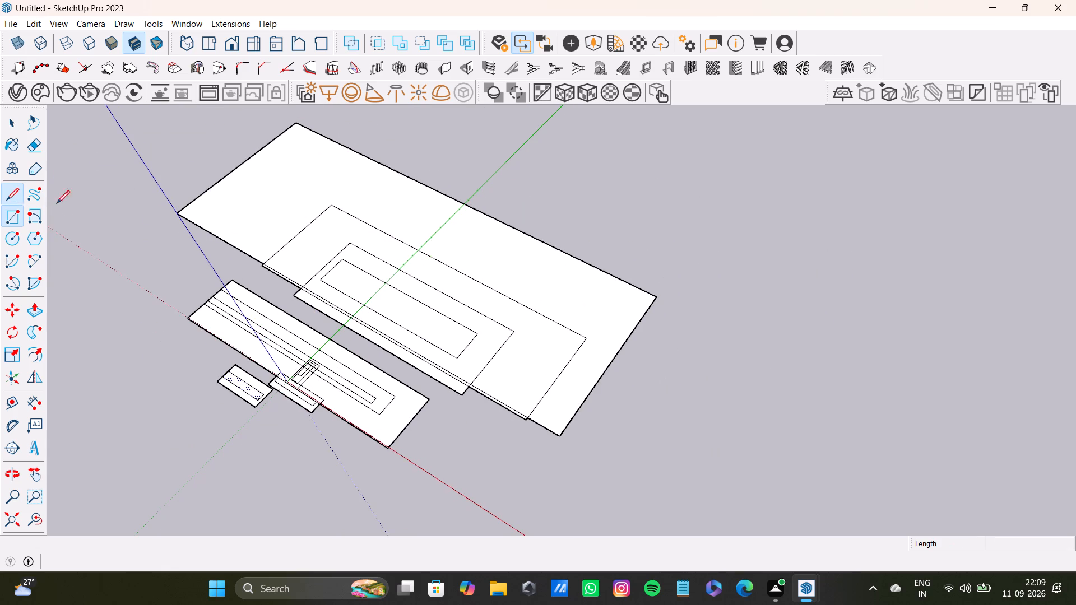
pyautogui.click(298, 123)
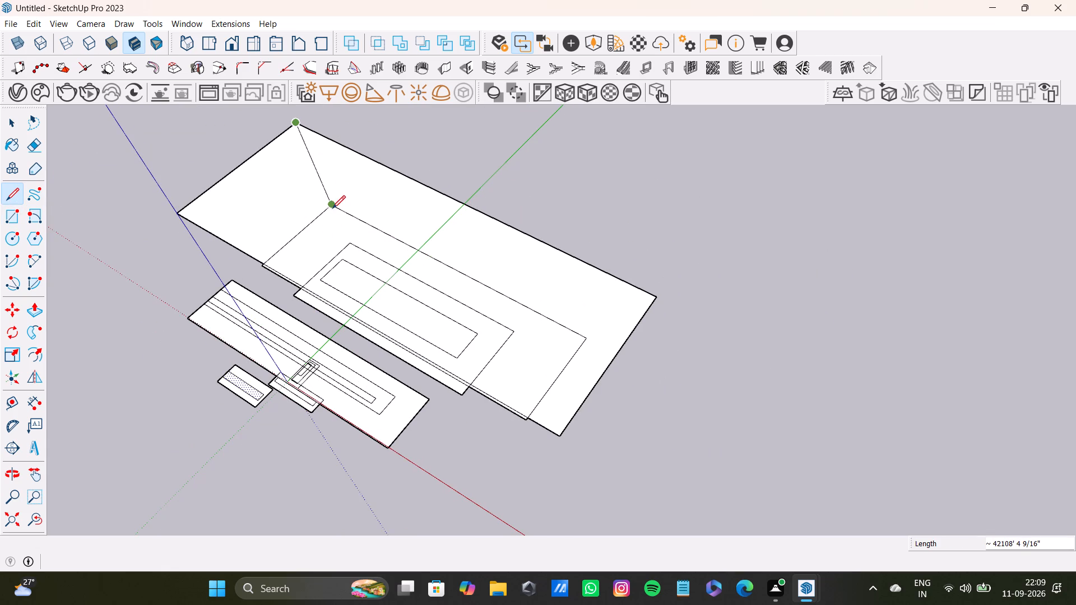
pyautogui.click(332, 208)
pyautogui.click(183, 207)
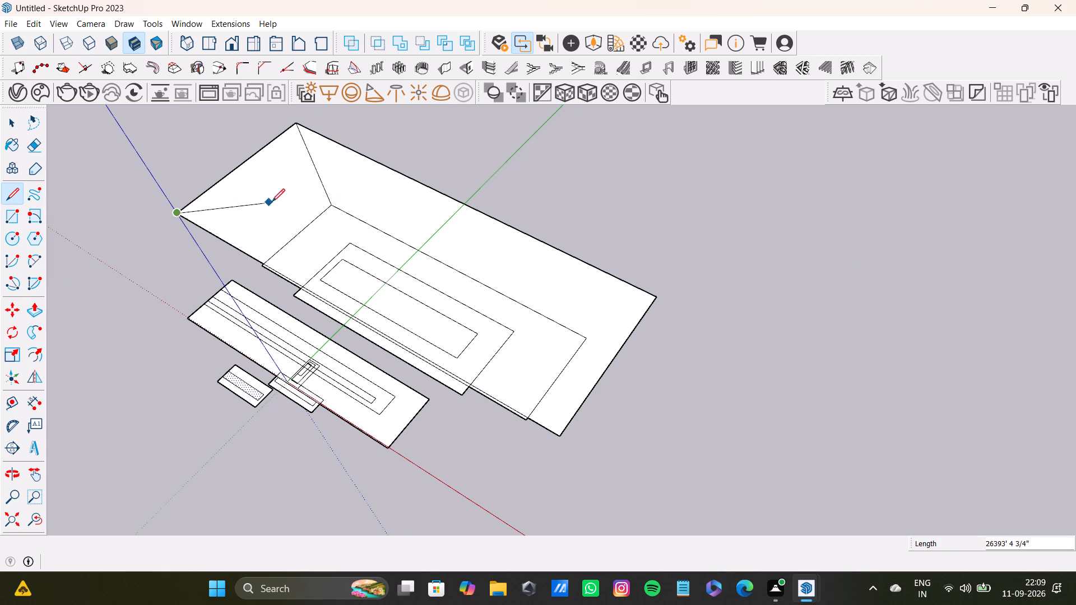
pyautogui.click(336, 203)
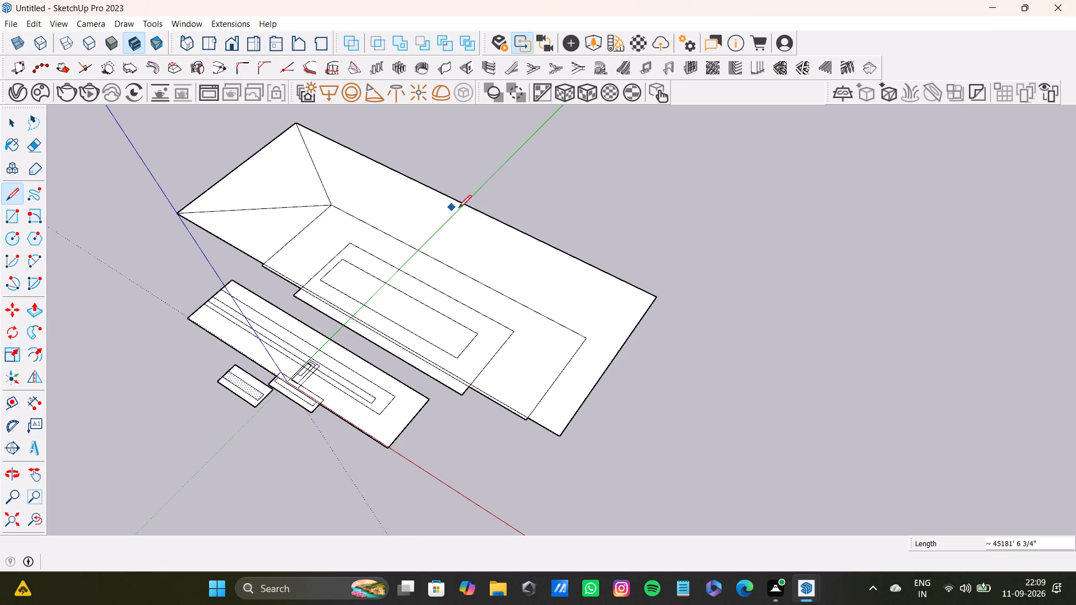
# Draw four zigzag lines between the largest rectangle's far long edge and the inner rectangle, about 35960', 32408', 34808' and 23178' long.
pyautogui.click(600, 271)
pyautogui.click(478, 282)
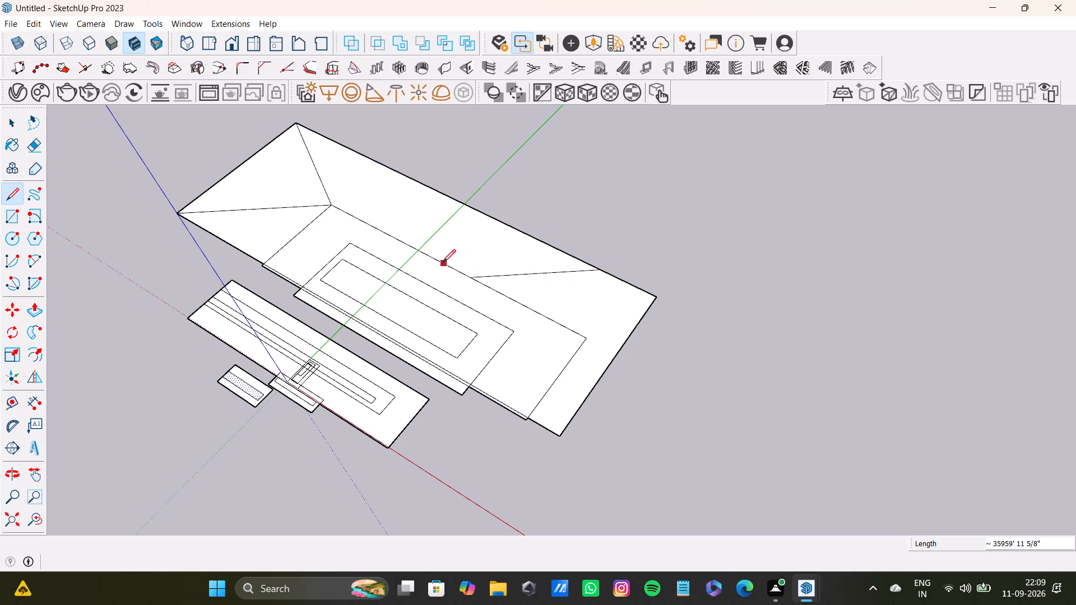
pyautogui.click(469, 276)
pyautogui.doubleClick(449, 196)
pyautogui.click(331, 204)
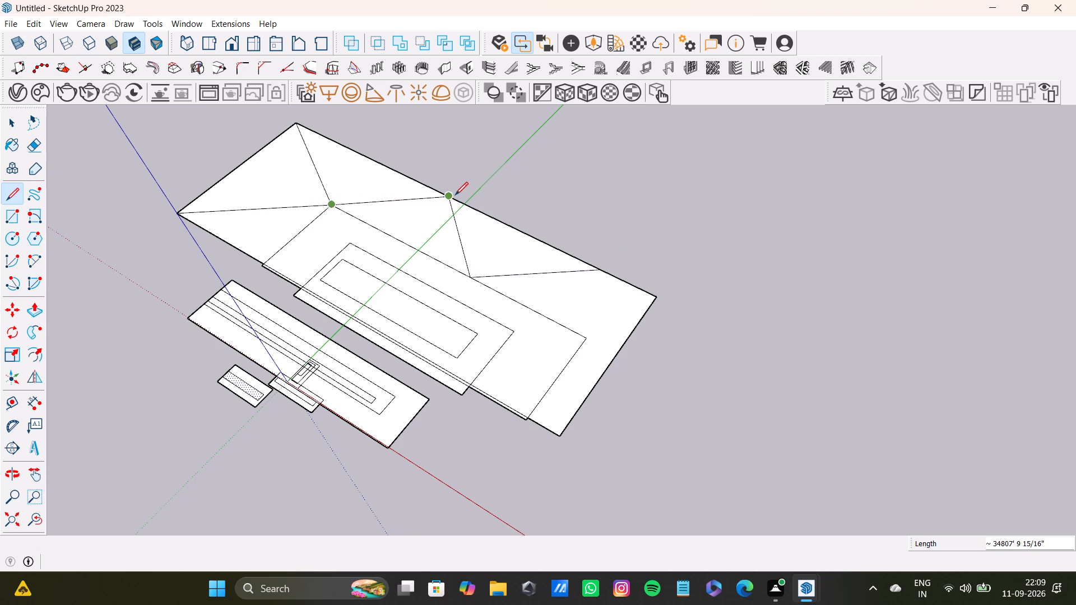
pyautogui.click(452, 195)
pyautogui.moveTo(599, 269); pyautogui.dragTo(599, 301)
pyautogui.click(581, 346)
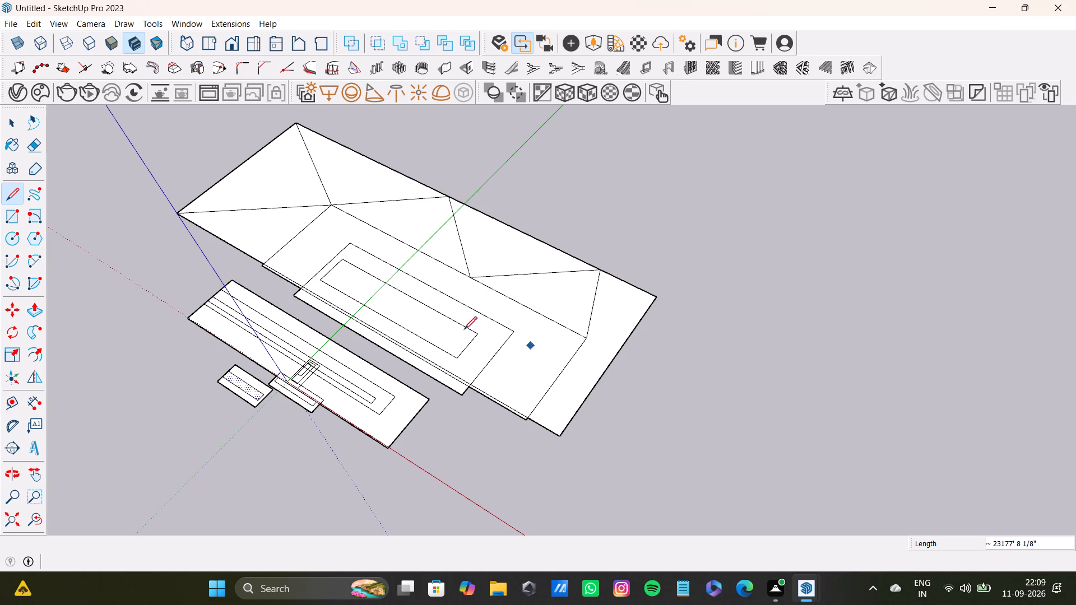
# Draw three lines from the largest rectangle's corner to the inner rectangle's short edge, to the outer short edge, and to the inner corner.
pyautogui.click(184, 212)
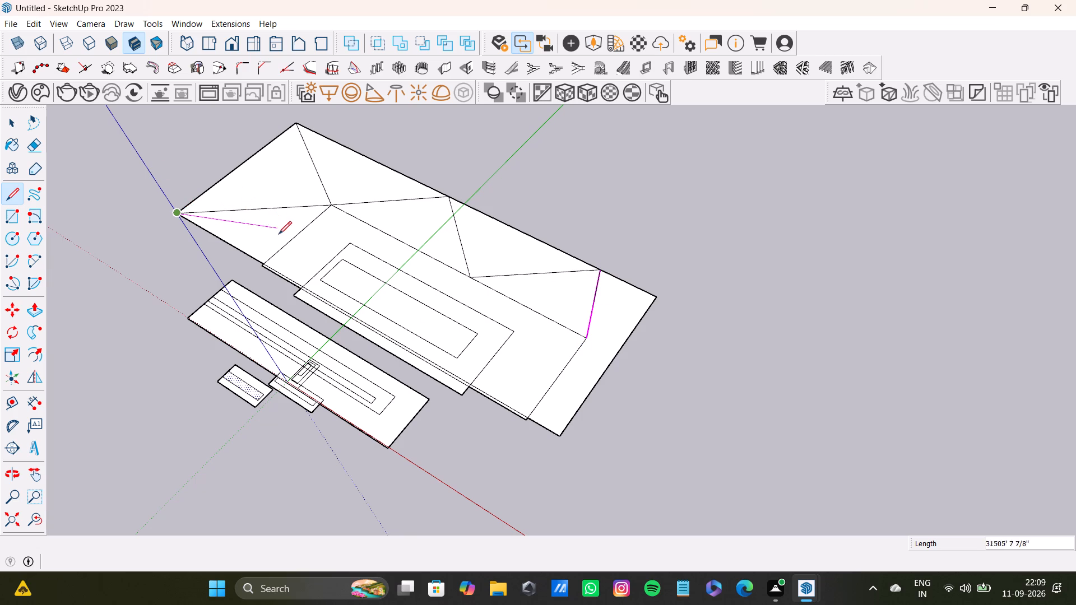
pyautogui.click(286, 241)
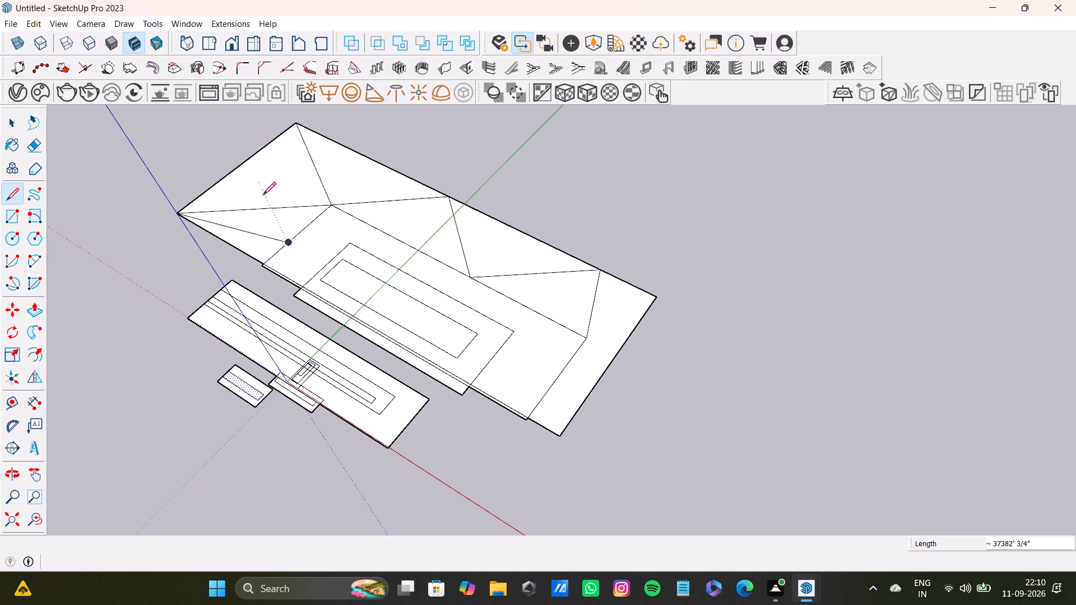
pyautogui.click(286, 243)
pyautogui.click(236, 171)
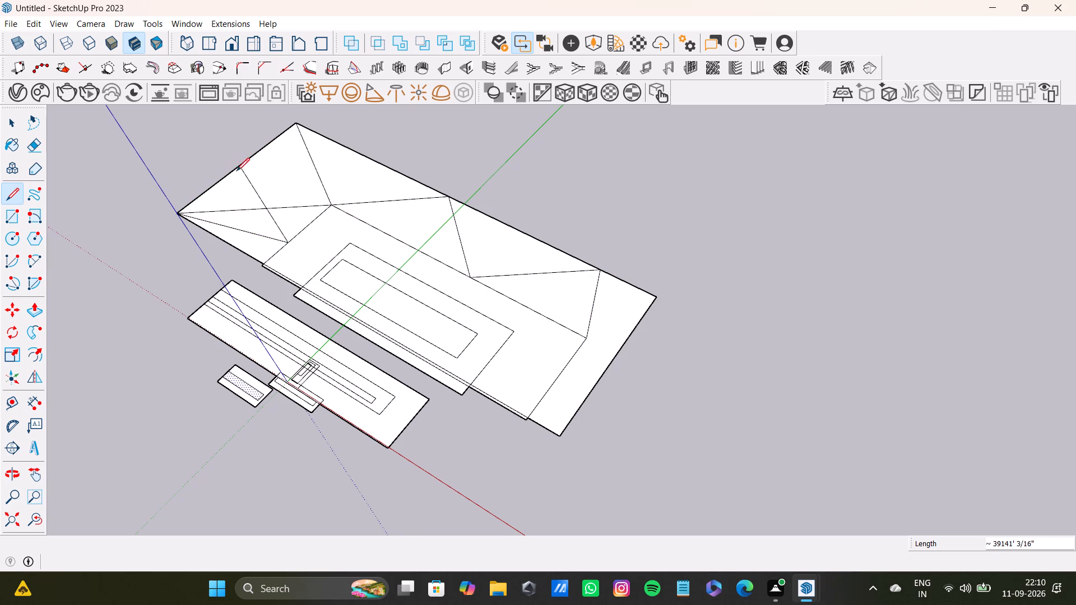
pyautogui.click(243, 165)
pyautogui.click(332, 207)
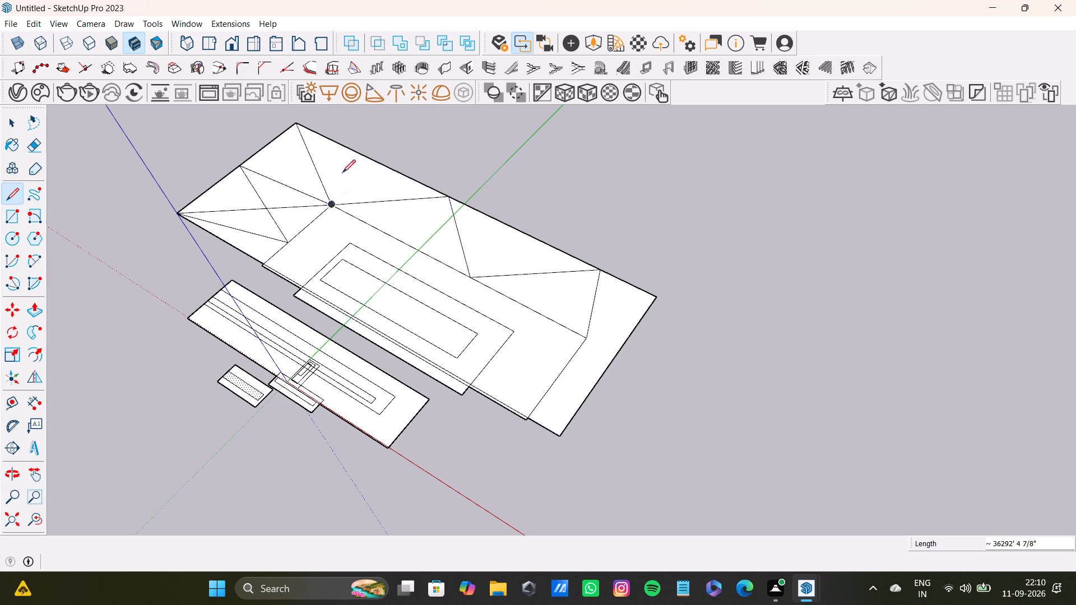
# Continue the zigzag from the inner corner along the far long edges with four lines about 21980', 28185', 25456' and 22179' long.
pyautogui.click(333, 204)
pyautogui.click(367, 155)
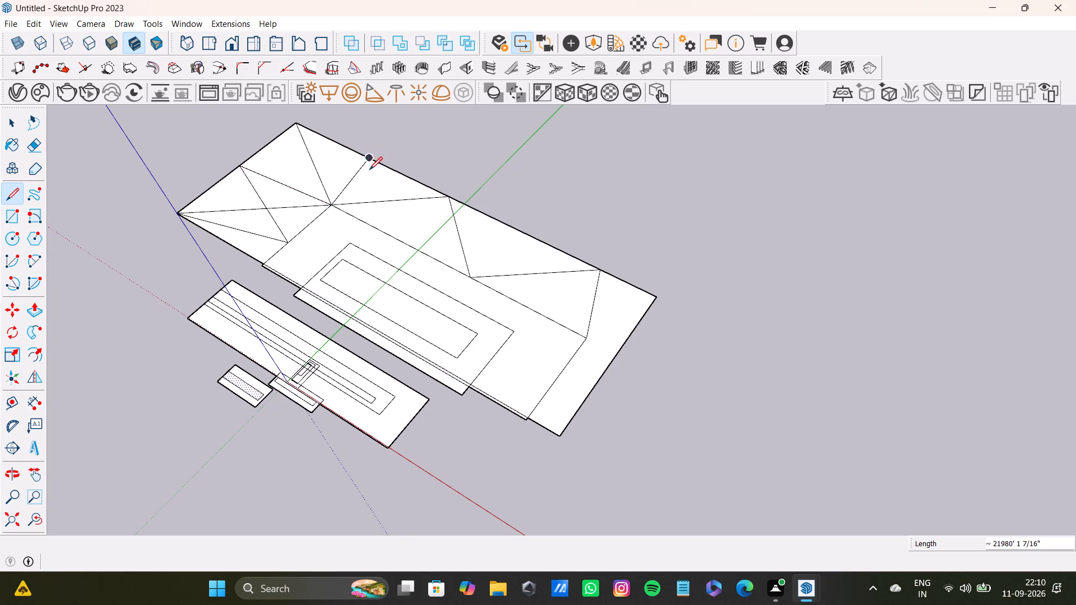
pyautogui.click(370, 160)
pyautogui.click(367, 222)
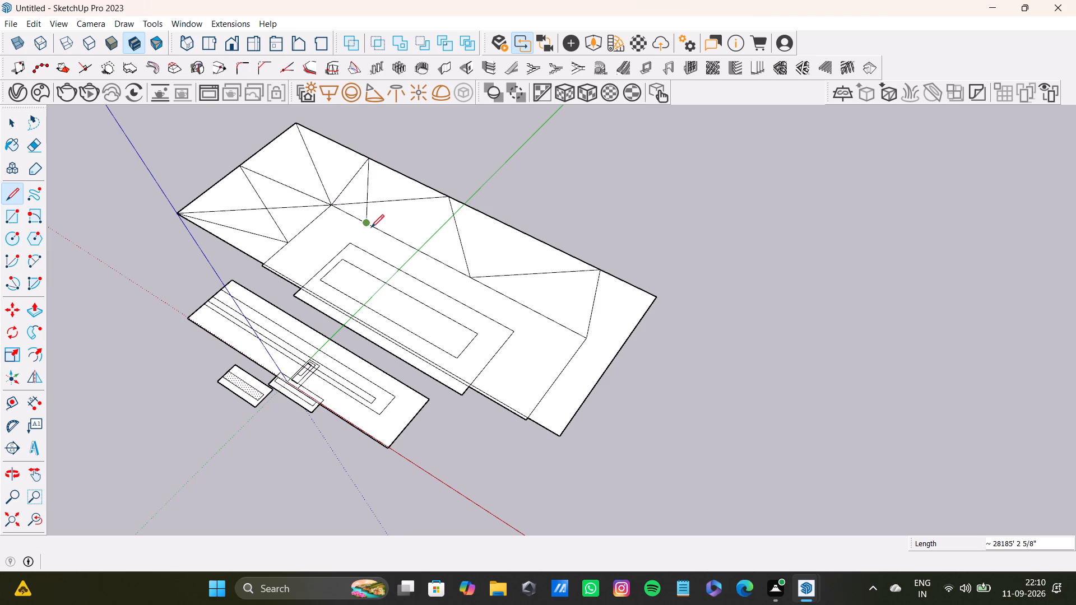
pyautogui.click(367, 223)
pyautogui.click(451, 196)
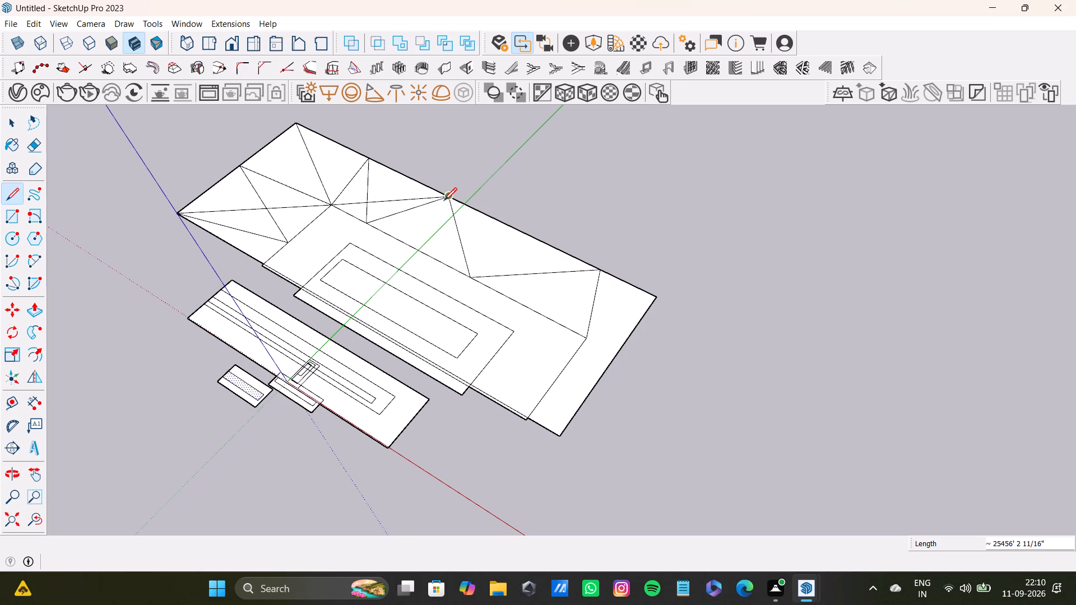
pyautogui.moveTo(448, 199); pyautogui.dragTo(441, 212)
pyautogui.click(417, 244)
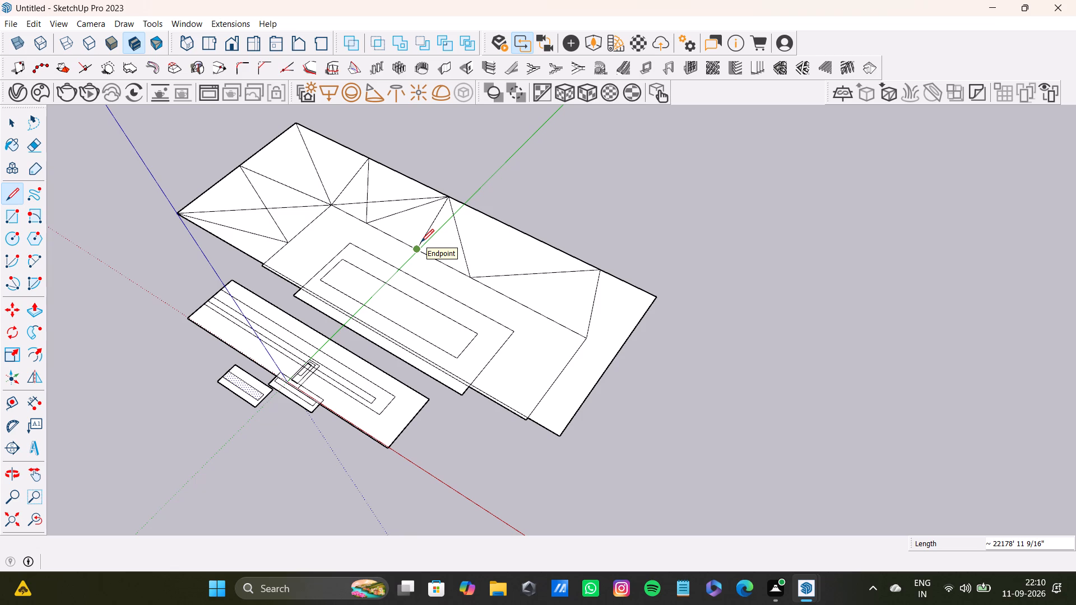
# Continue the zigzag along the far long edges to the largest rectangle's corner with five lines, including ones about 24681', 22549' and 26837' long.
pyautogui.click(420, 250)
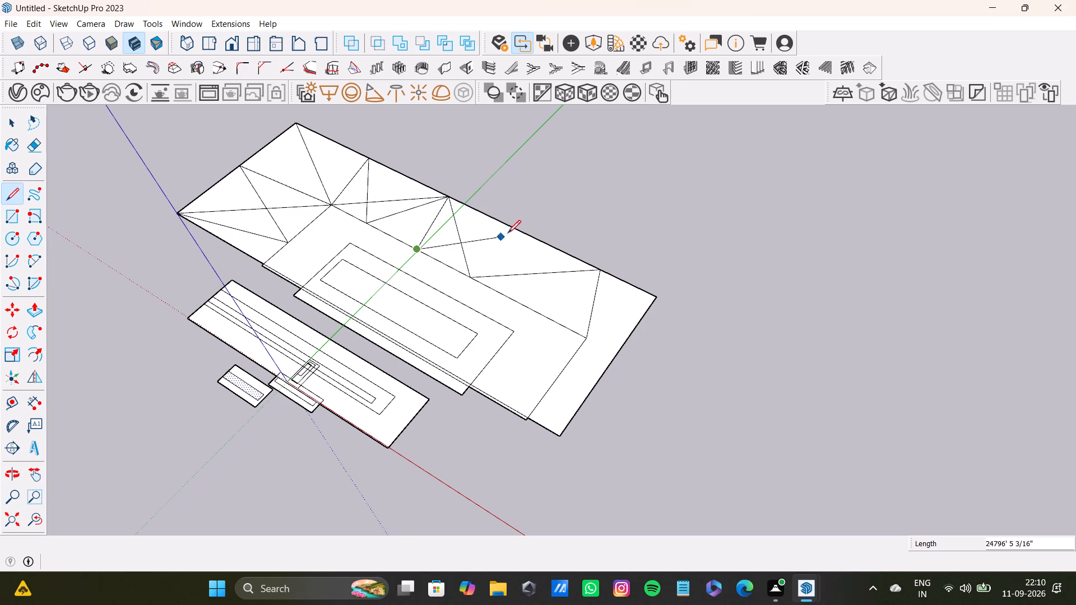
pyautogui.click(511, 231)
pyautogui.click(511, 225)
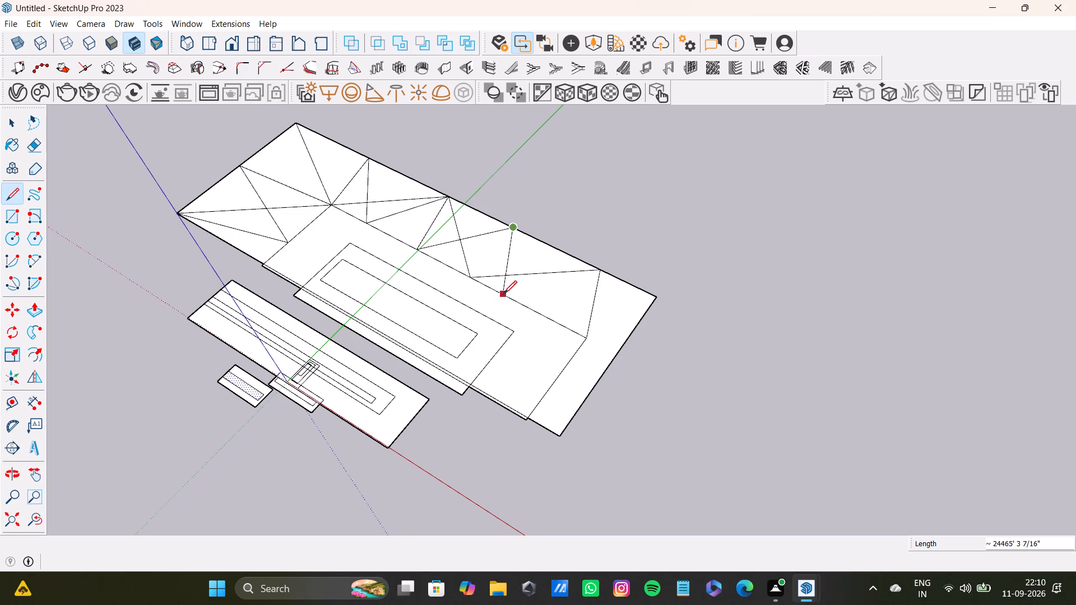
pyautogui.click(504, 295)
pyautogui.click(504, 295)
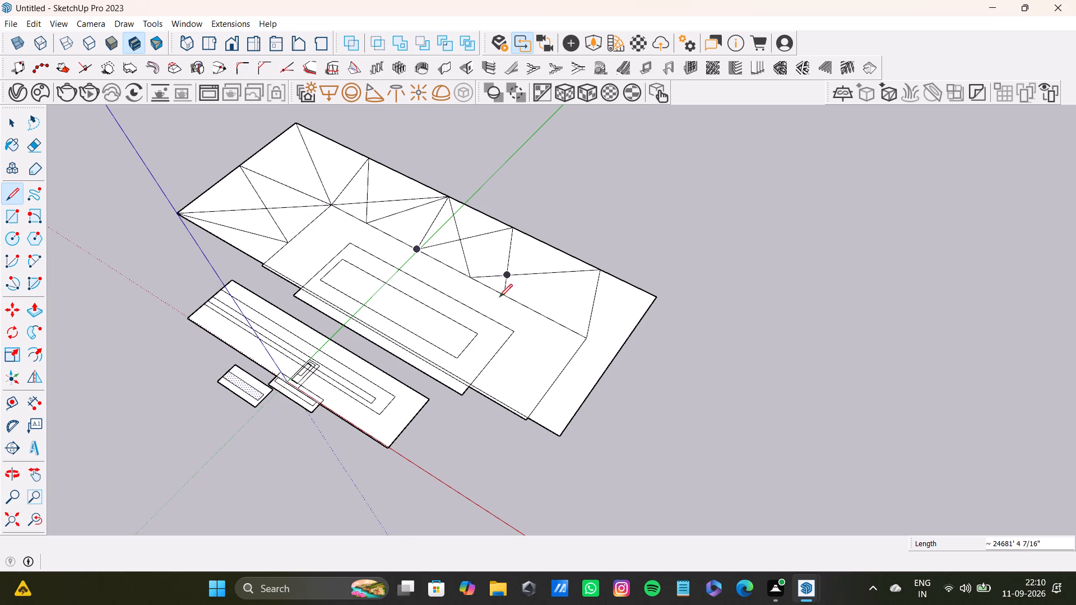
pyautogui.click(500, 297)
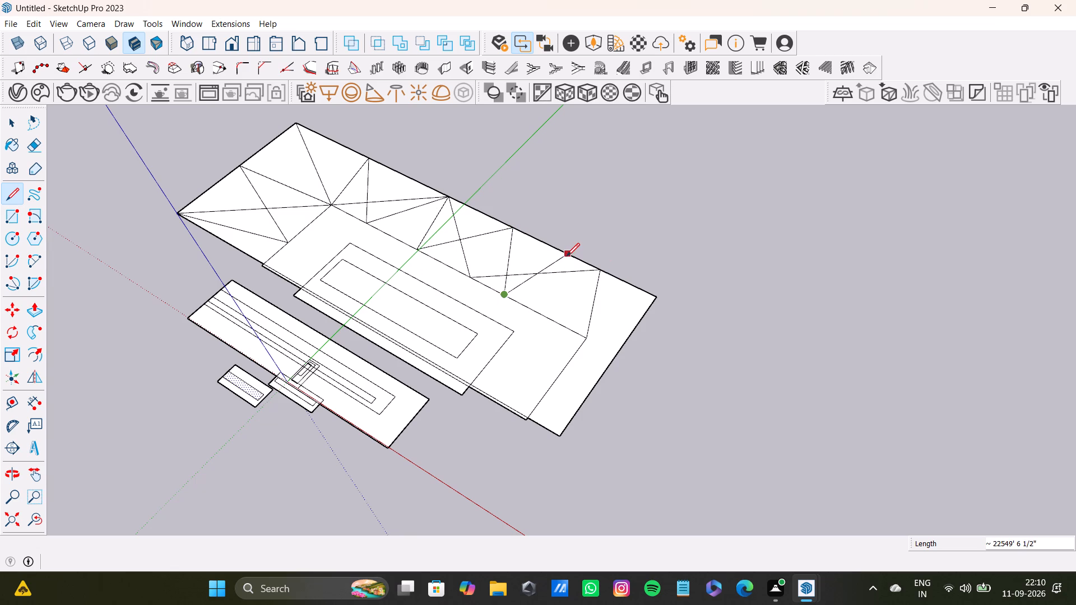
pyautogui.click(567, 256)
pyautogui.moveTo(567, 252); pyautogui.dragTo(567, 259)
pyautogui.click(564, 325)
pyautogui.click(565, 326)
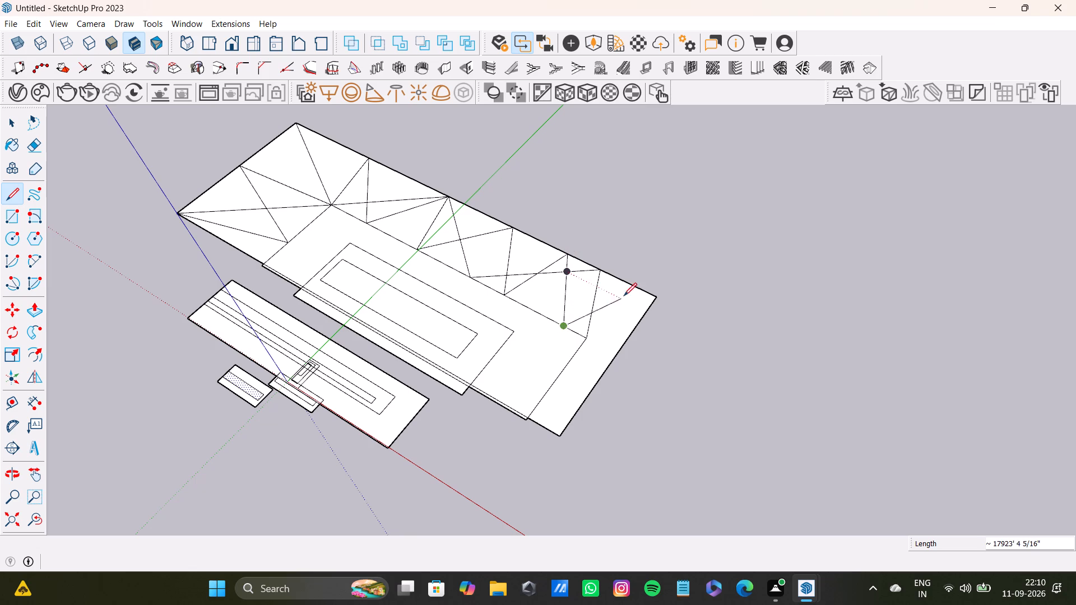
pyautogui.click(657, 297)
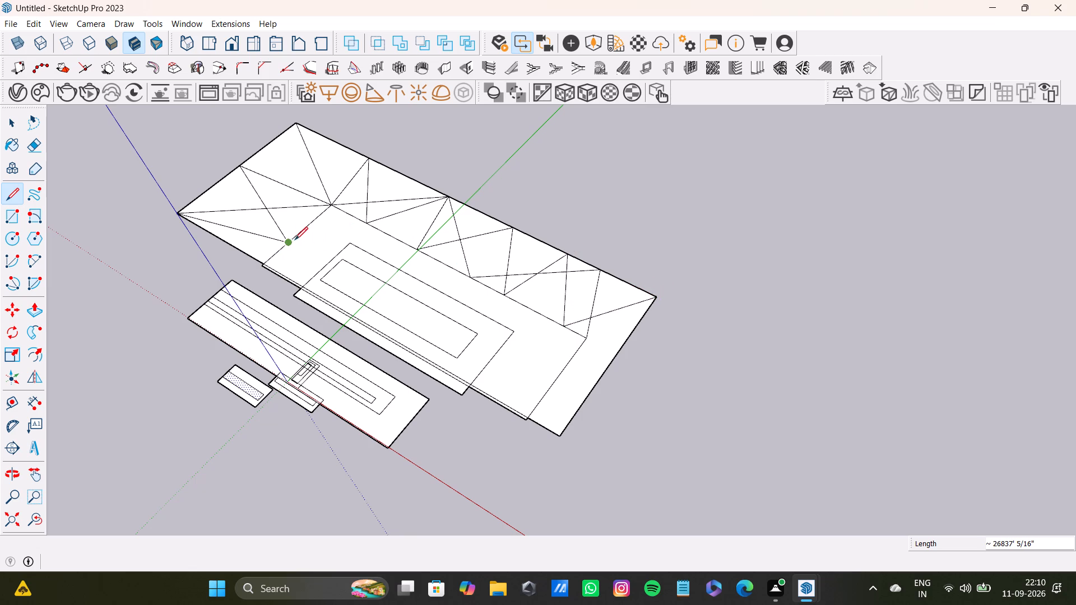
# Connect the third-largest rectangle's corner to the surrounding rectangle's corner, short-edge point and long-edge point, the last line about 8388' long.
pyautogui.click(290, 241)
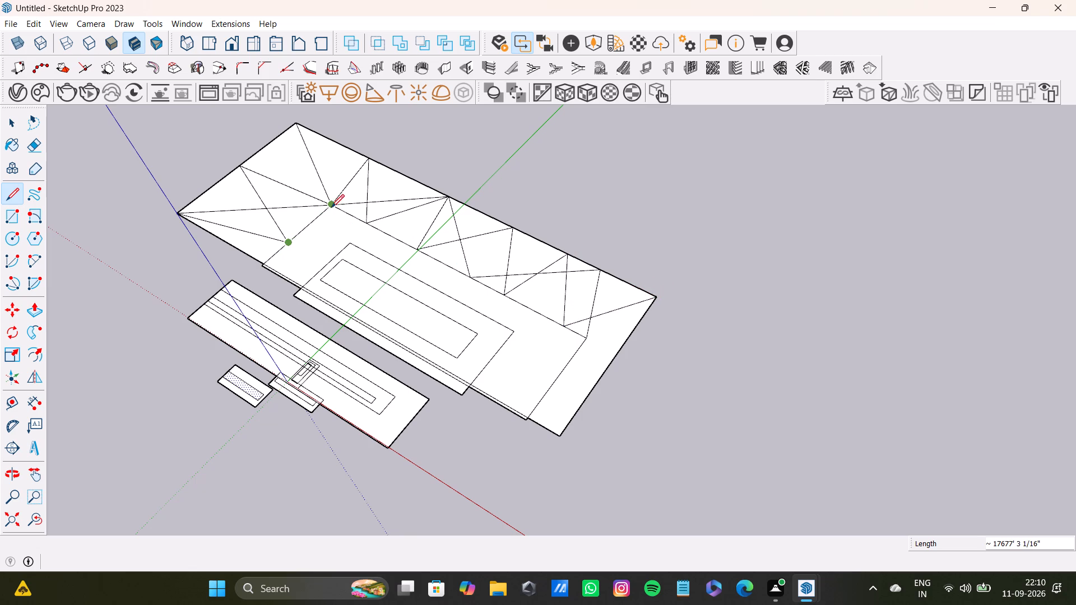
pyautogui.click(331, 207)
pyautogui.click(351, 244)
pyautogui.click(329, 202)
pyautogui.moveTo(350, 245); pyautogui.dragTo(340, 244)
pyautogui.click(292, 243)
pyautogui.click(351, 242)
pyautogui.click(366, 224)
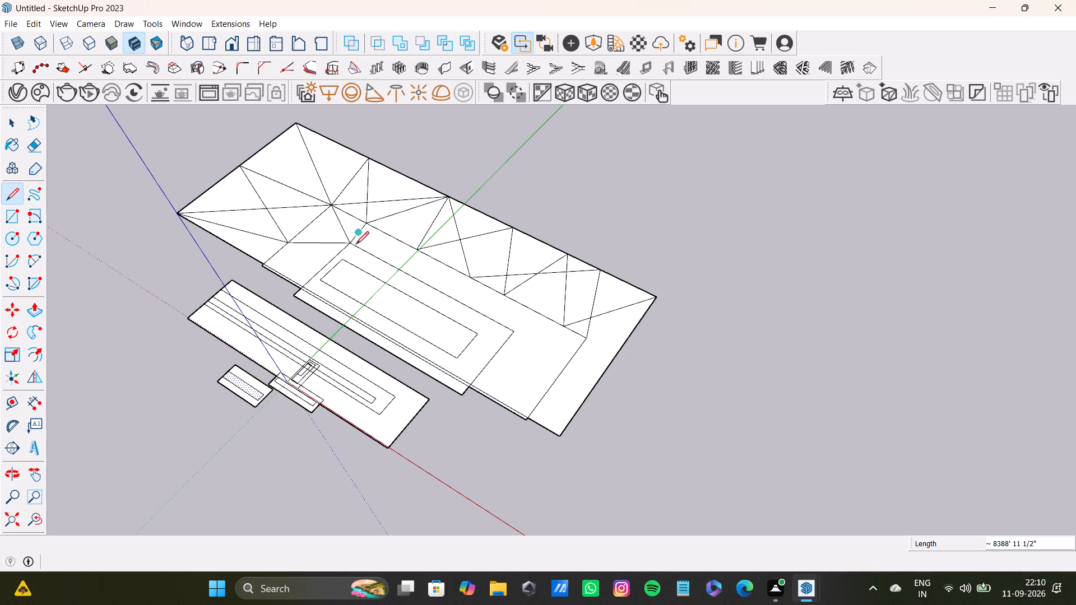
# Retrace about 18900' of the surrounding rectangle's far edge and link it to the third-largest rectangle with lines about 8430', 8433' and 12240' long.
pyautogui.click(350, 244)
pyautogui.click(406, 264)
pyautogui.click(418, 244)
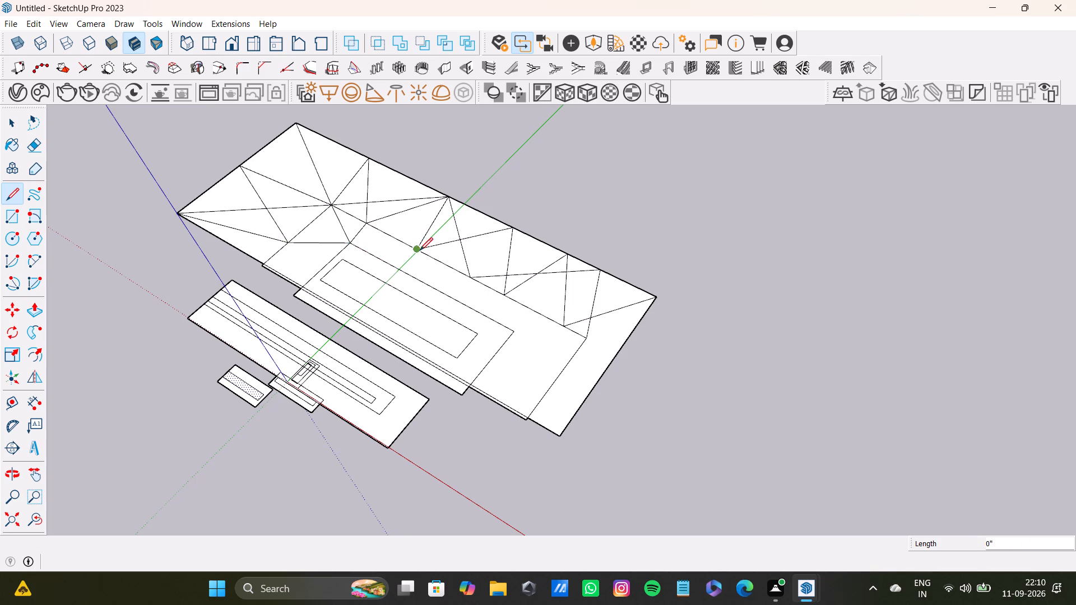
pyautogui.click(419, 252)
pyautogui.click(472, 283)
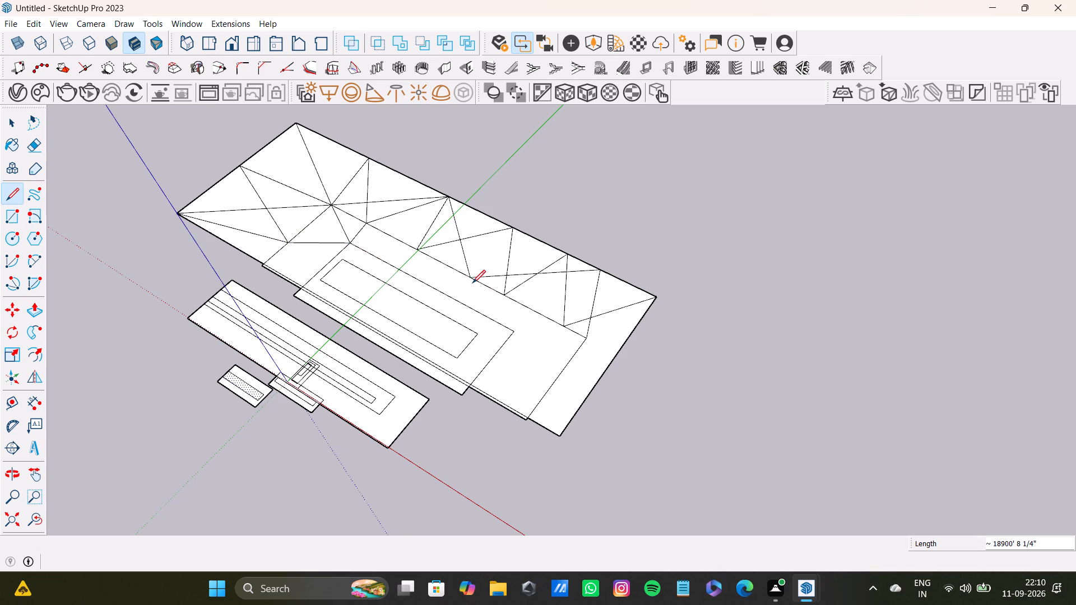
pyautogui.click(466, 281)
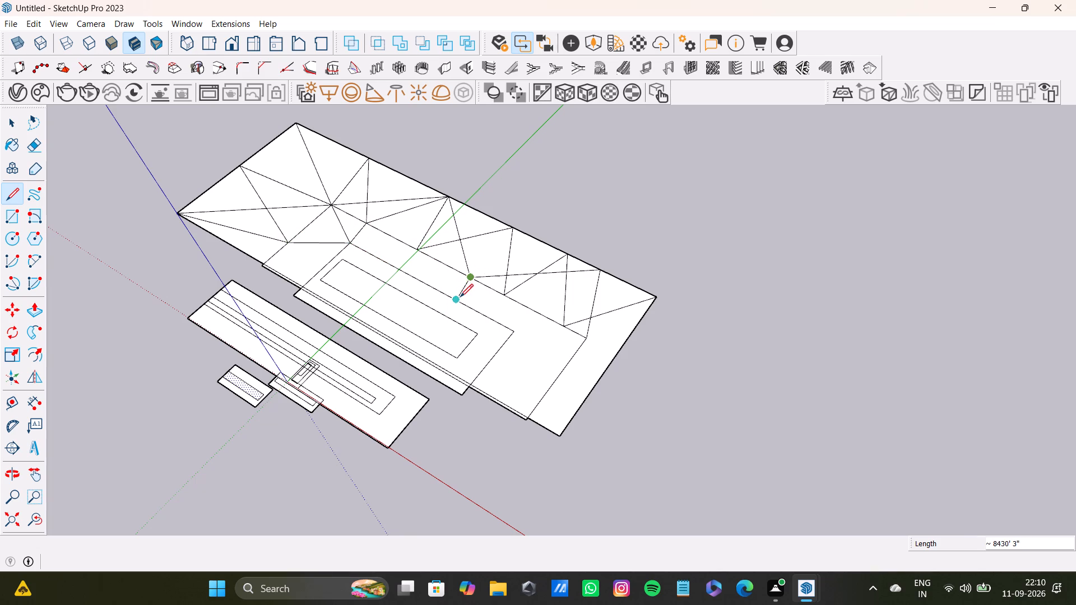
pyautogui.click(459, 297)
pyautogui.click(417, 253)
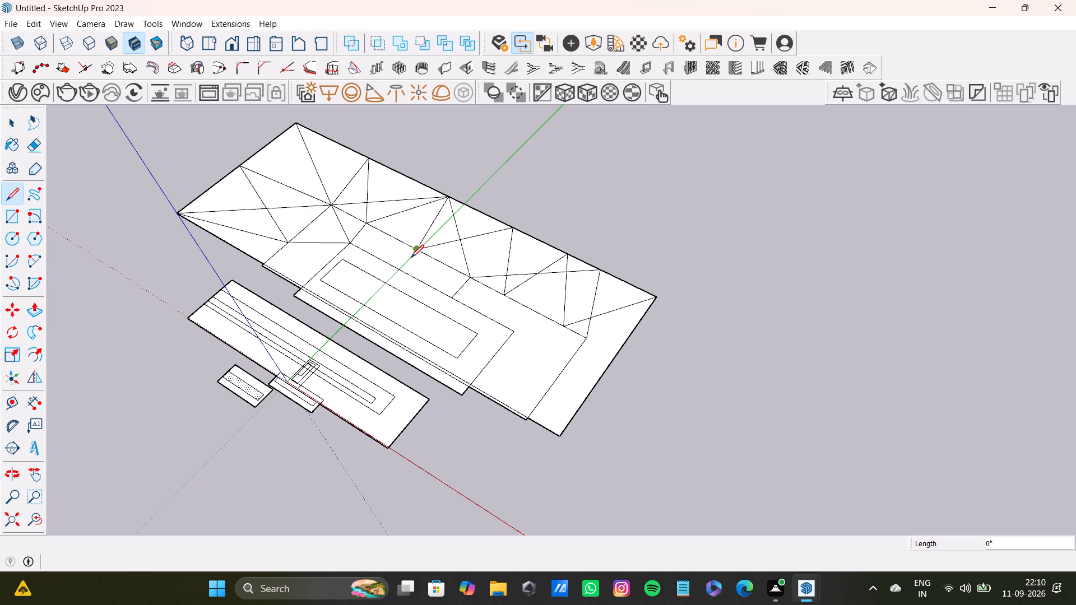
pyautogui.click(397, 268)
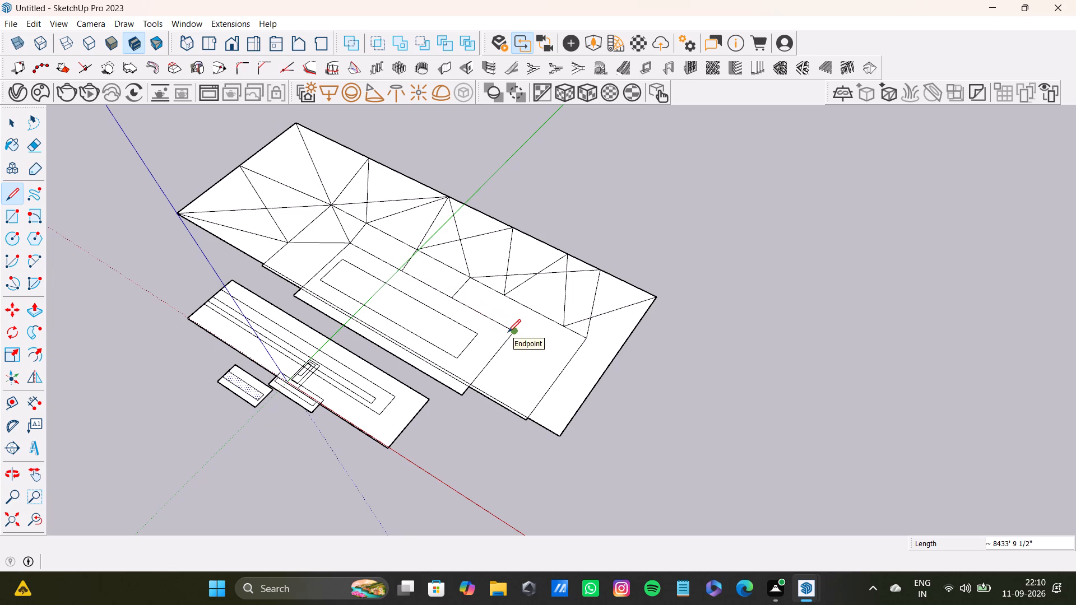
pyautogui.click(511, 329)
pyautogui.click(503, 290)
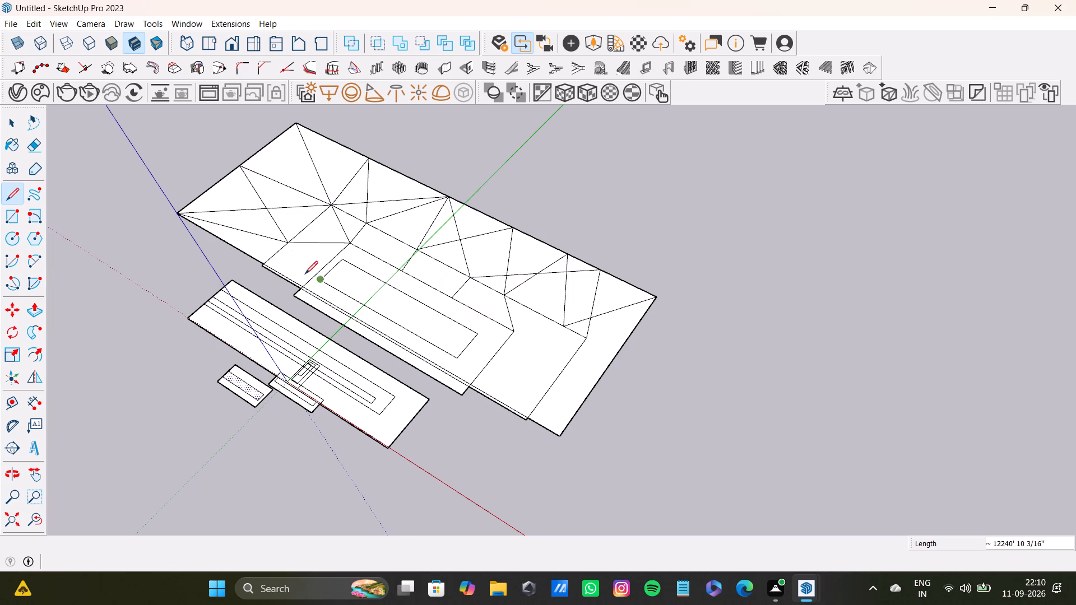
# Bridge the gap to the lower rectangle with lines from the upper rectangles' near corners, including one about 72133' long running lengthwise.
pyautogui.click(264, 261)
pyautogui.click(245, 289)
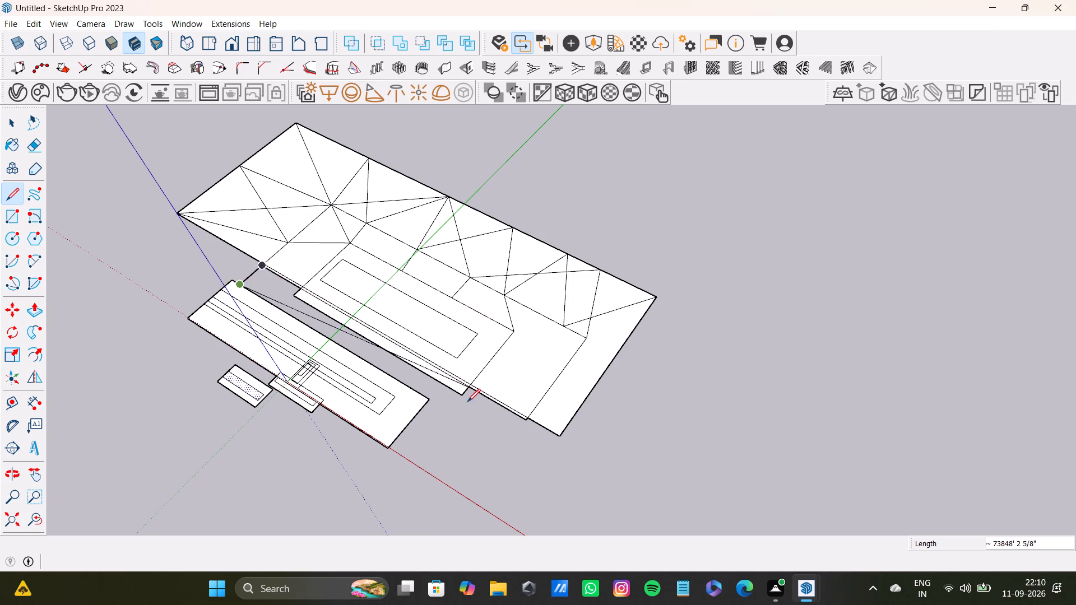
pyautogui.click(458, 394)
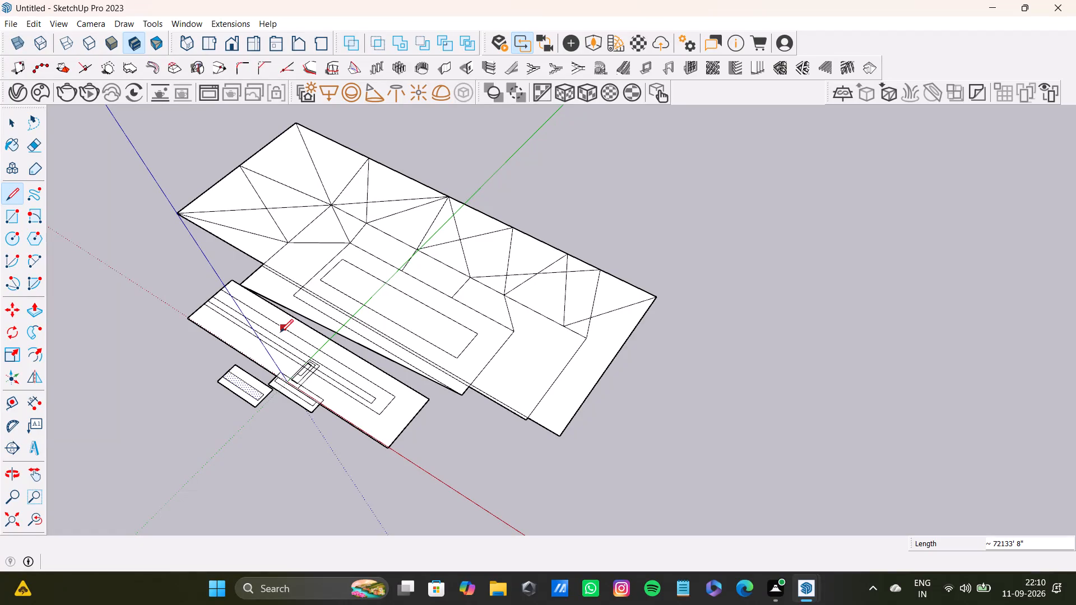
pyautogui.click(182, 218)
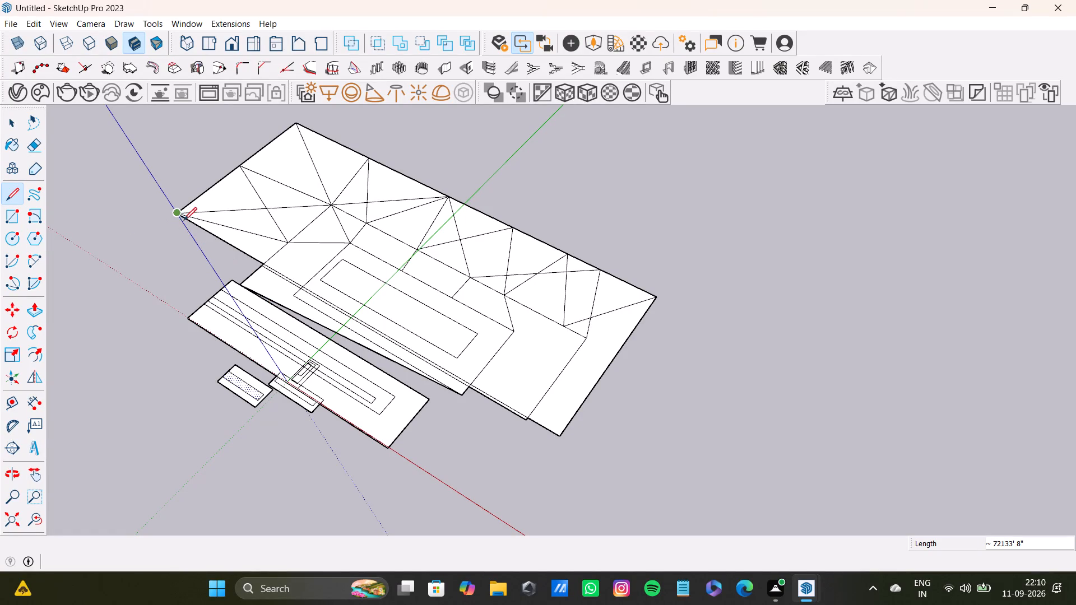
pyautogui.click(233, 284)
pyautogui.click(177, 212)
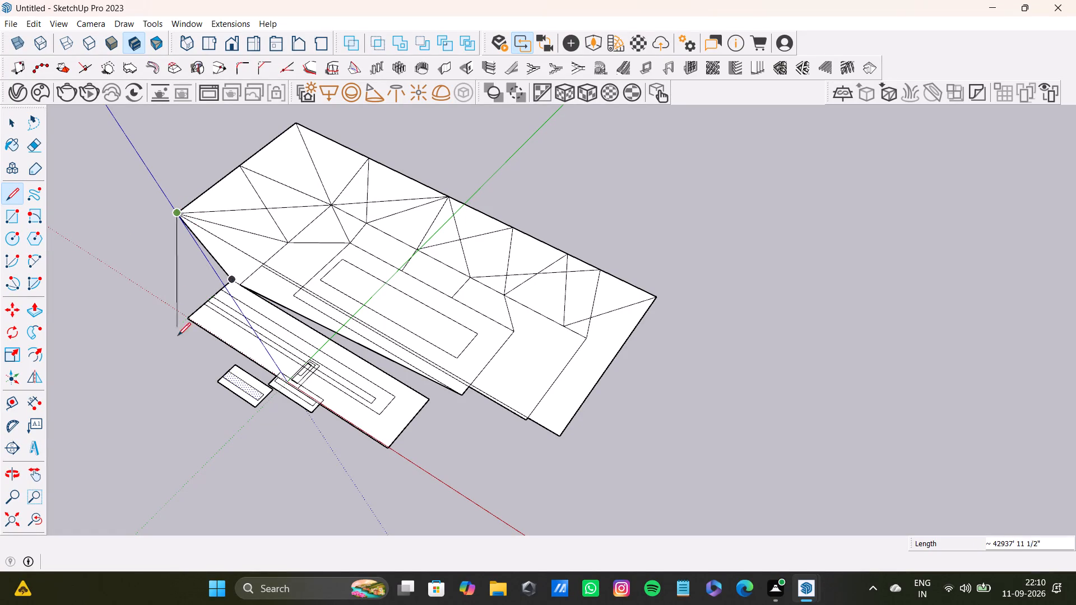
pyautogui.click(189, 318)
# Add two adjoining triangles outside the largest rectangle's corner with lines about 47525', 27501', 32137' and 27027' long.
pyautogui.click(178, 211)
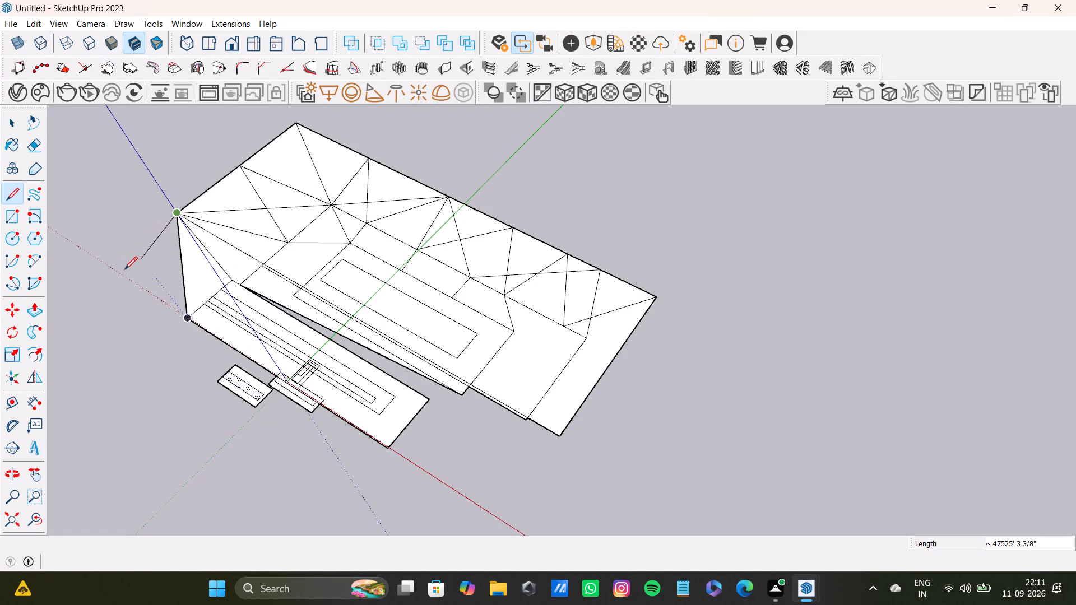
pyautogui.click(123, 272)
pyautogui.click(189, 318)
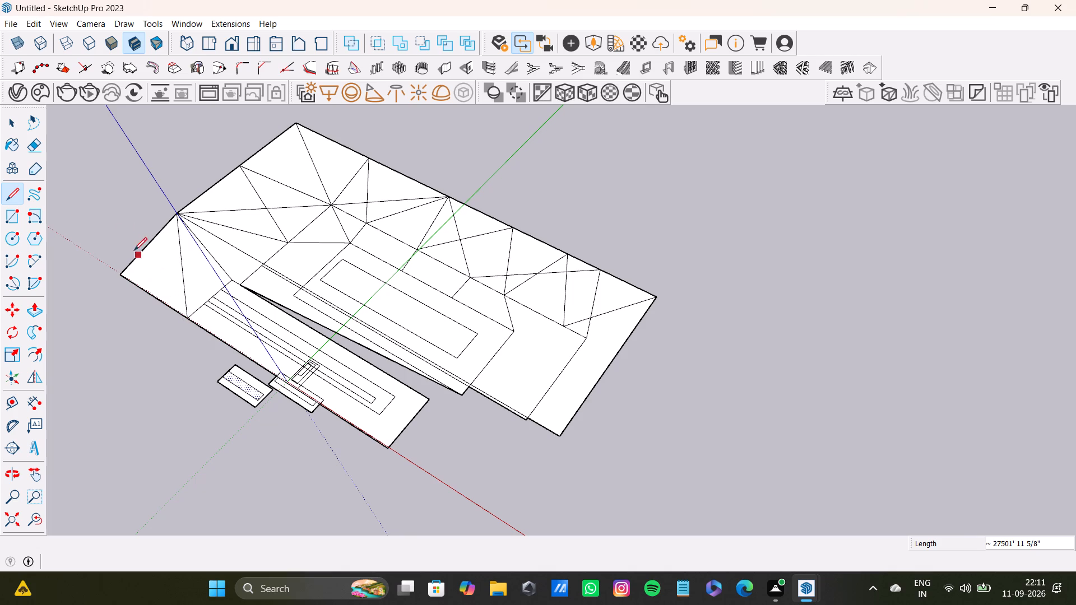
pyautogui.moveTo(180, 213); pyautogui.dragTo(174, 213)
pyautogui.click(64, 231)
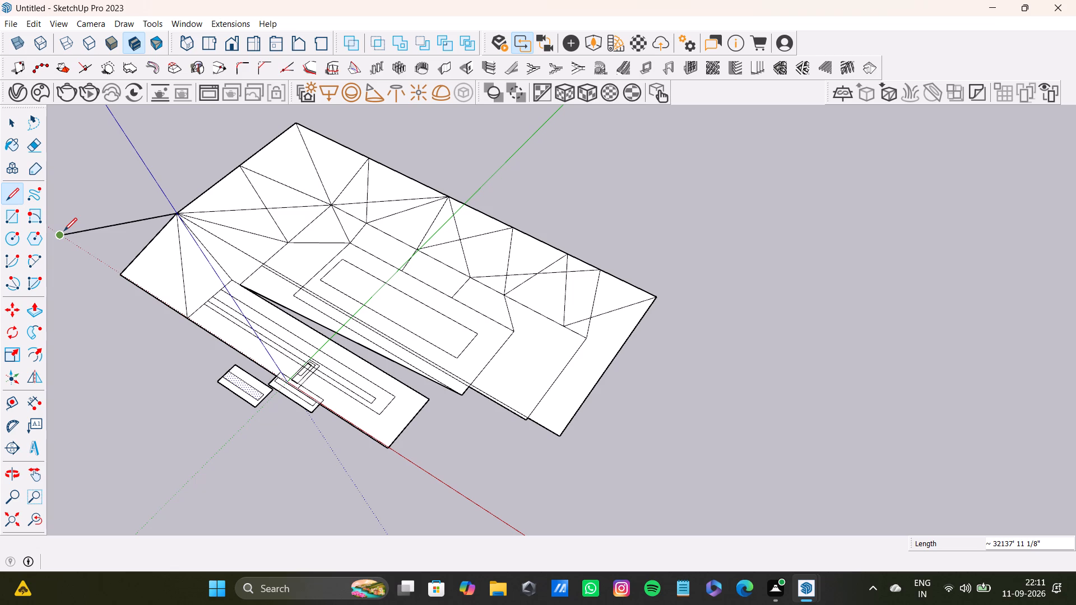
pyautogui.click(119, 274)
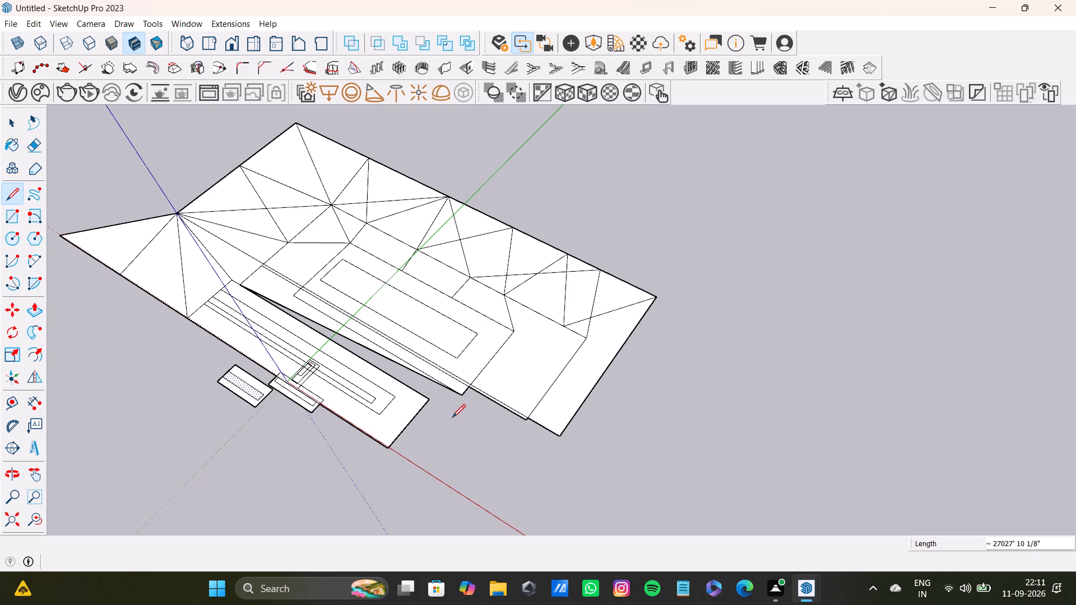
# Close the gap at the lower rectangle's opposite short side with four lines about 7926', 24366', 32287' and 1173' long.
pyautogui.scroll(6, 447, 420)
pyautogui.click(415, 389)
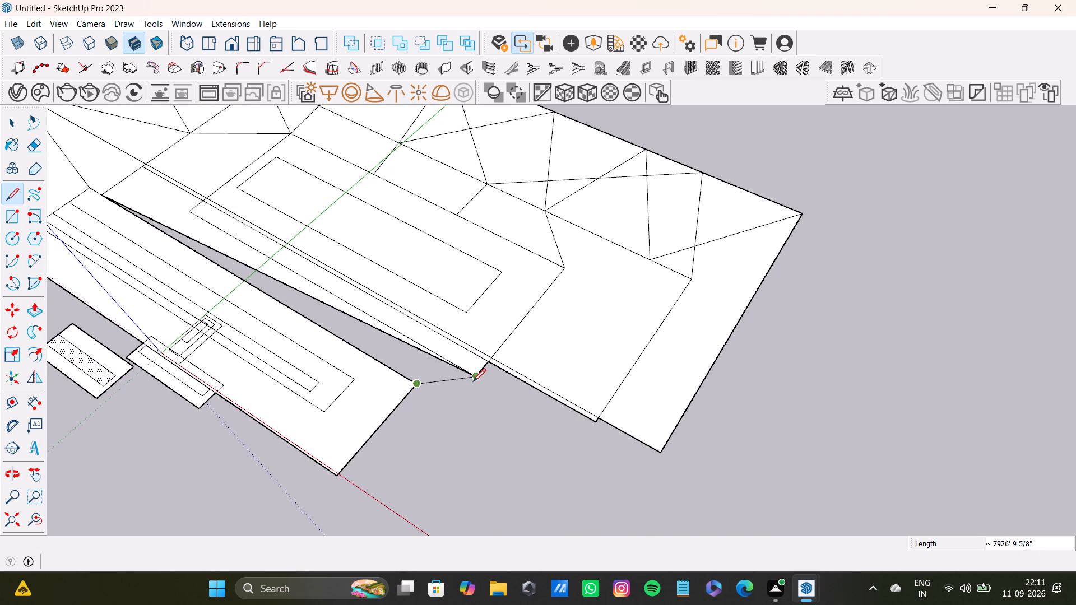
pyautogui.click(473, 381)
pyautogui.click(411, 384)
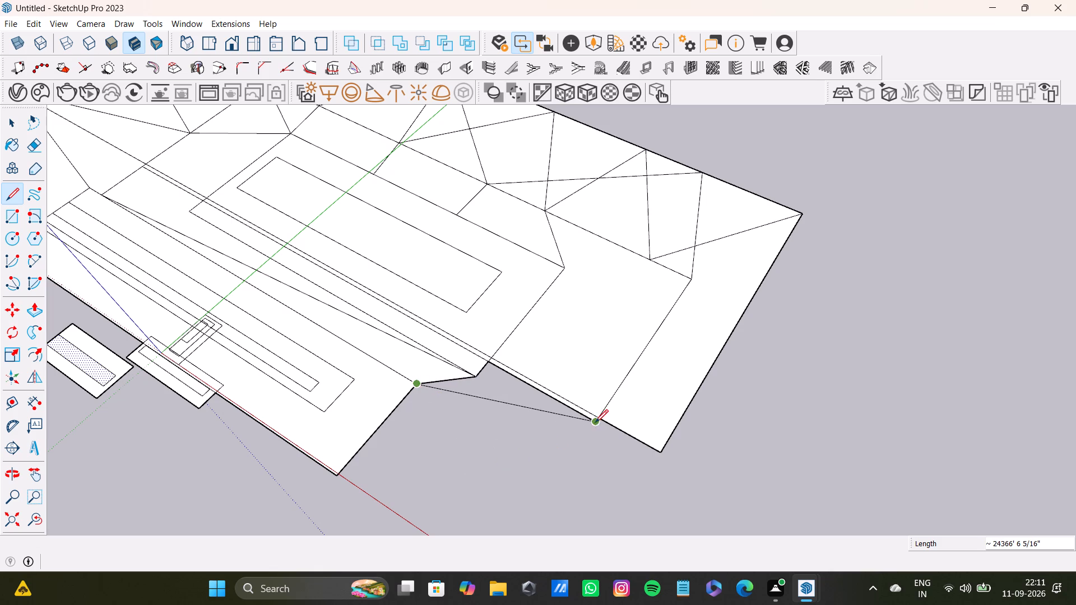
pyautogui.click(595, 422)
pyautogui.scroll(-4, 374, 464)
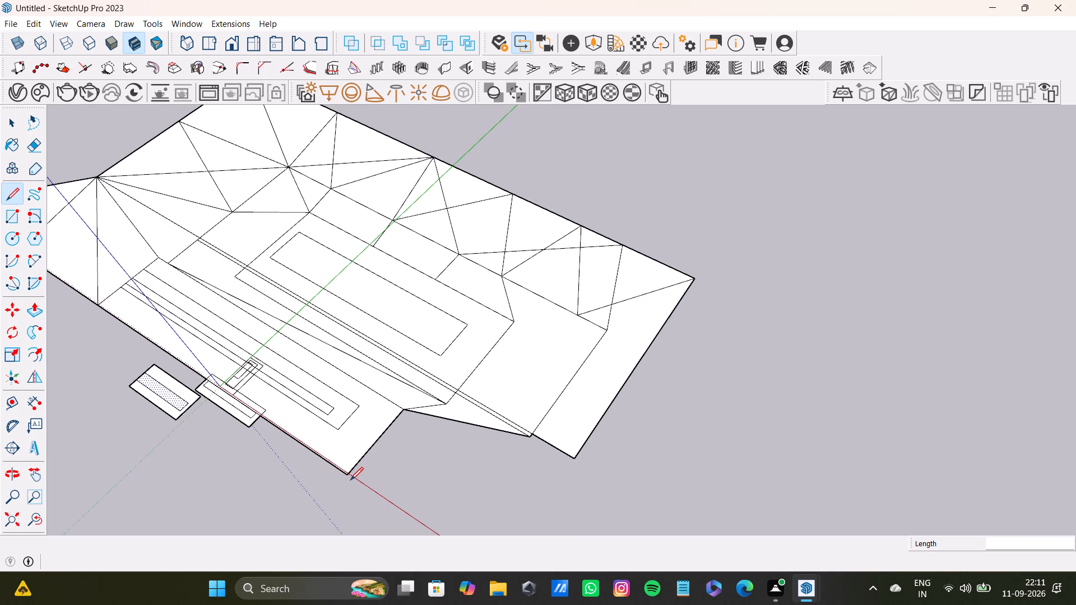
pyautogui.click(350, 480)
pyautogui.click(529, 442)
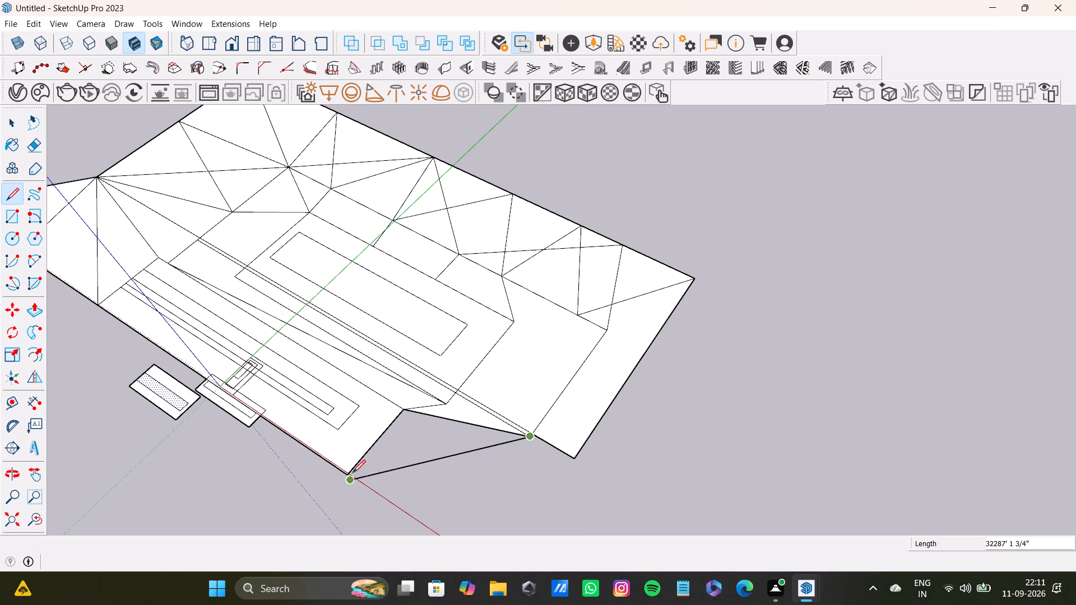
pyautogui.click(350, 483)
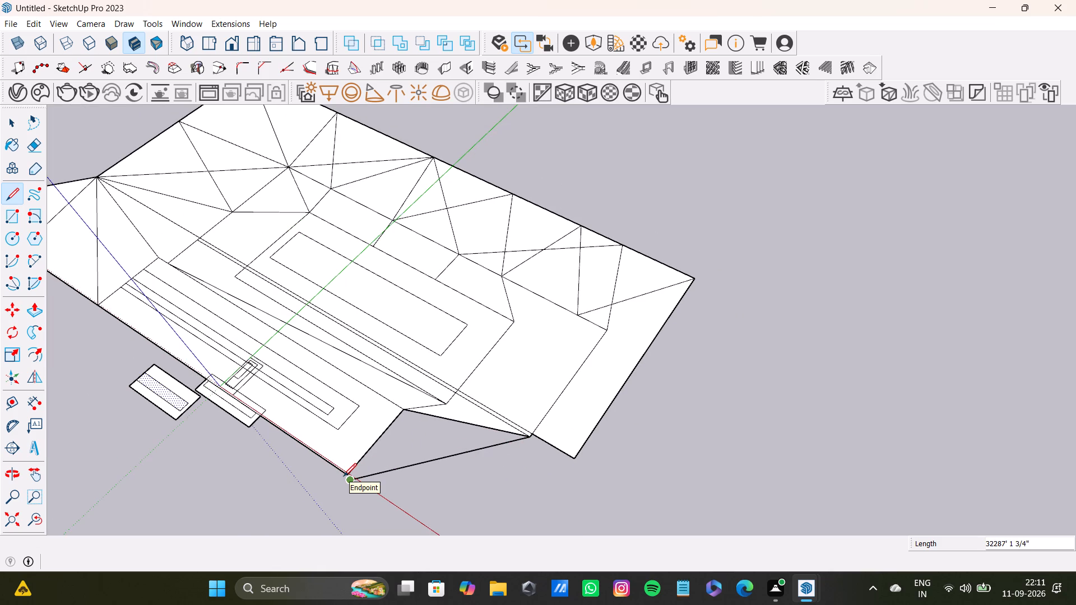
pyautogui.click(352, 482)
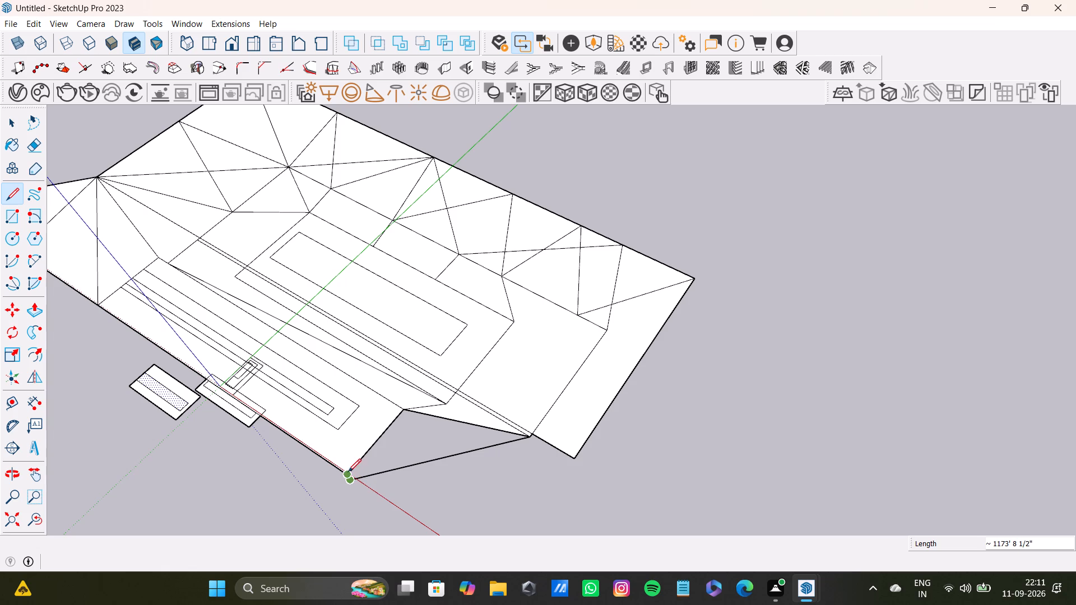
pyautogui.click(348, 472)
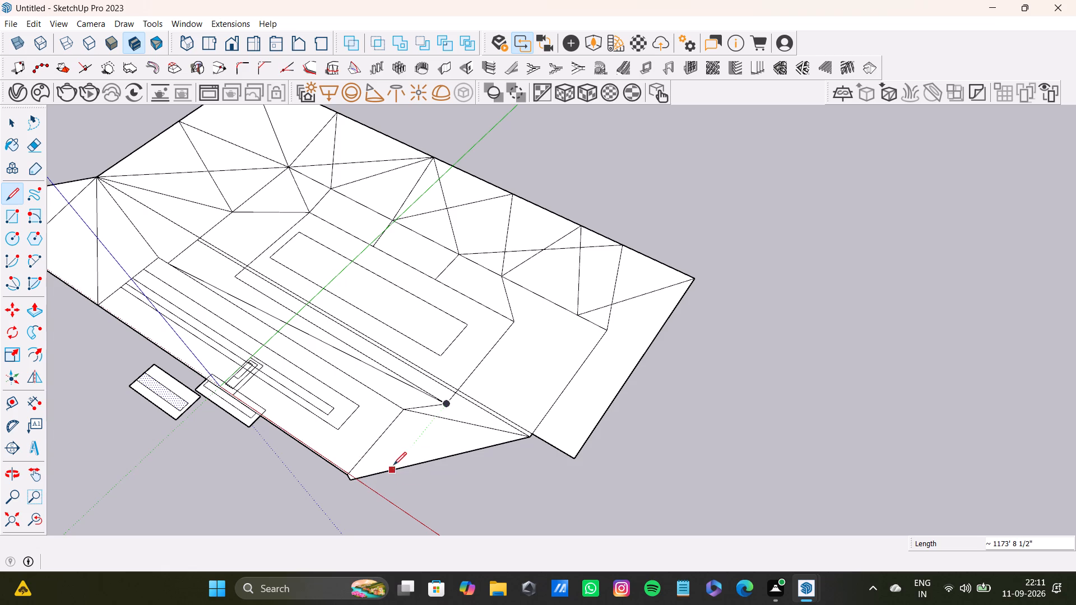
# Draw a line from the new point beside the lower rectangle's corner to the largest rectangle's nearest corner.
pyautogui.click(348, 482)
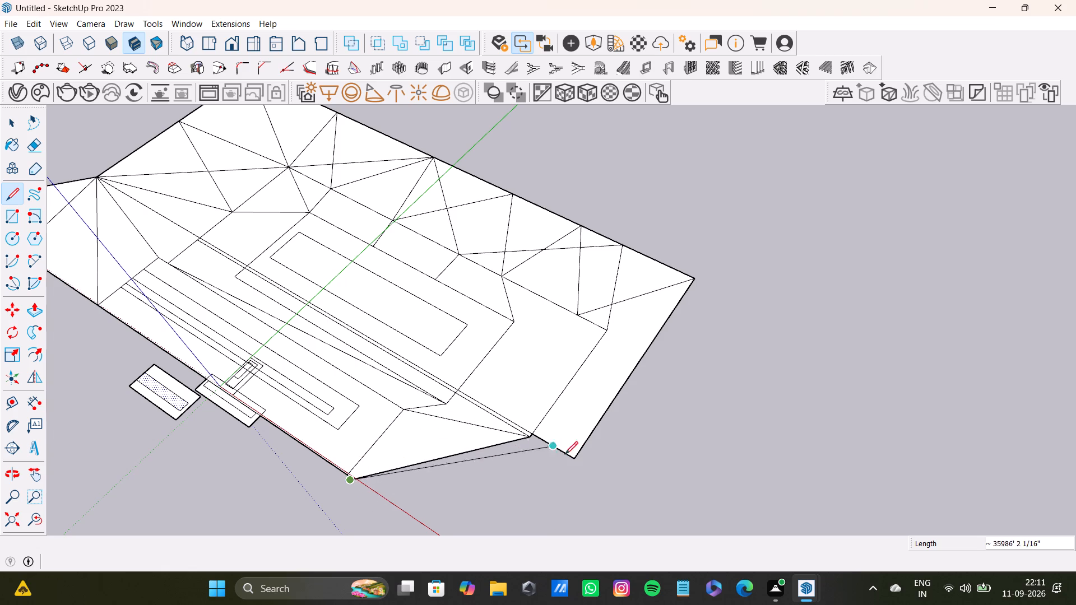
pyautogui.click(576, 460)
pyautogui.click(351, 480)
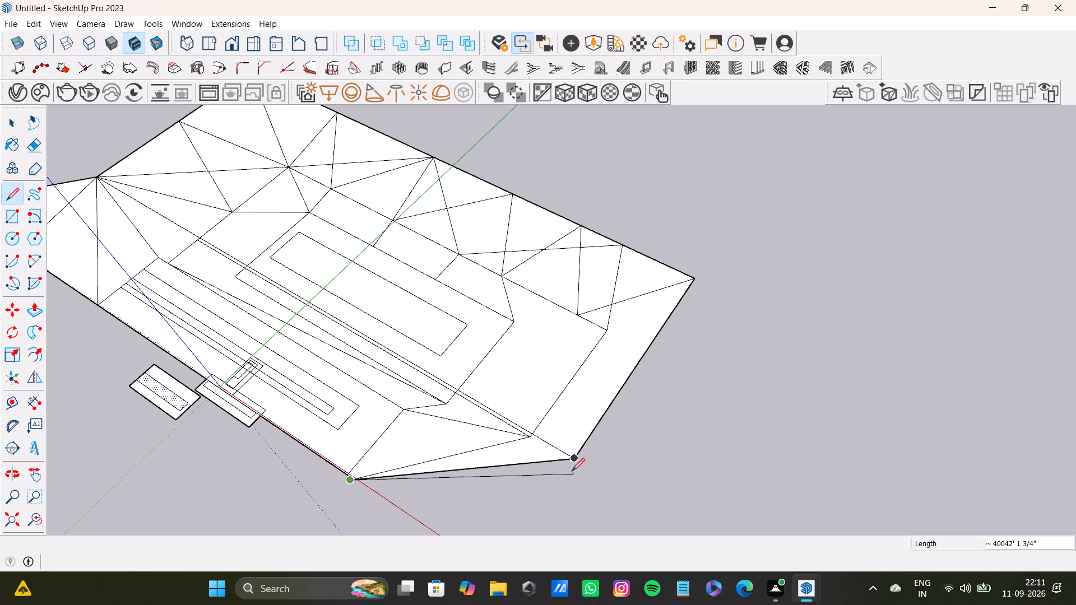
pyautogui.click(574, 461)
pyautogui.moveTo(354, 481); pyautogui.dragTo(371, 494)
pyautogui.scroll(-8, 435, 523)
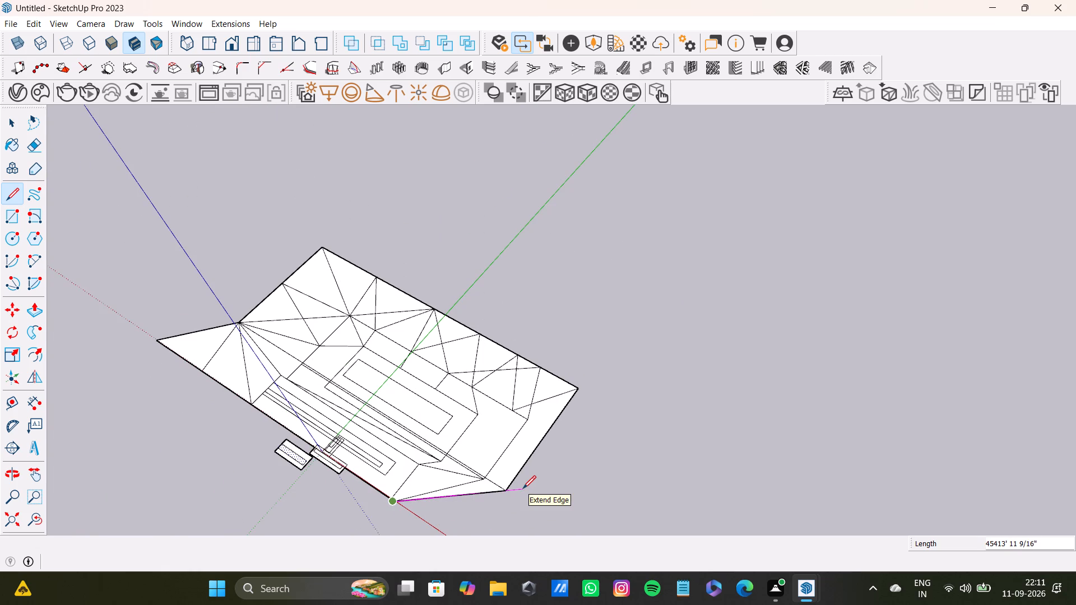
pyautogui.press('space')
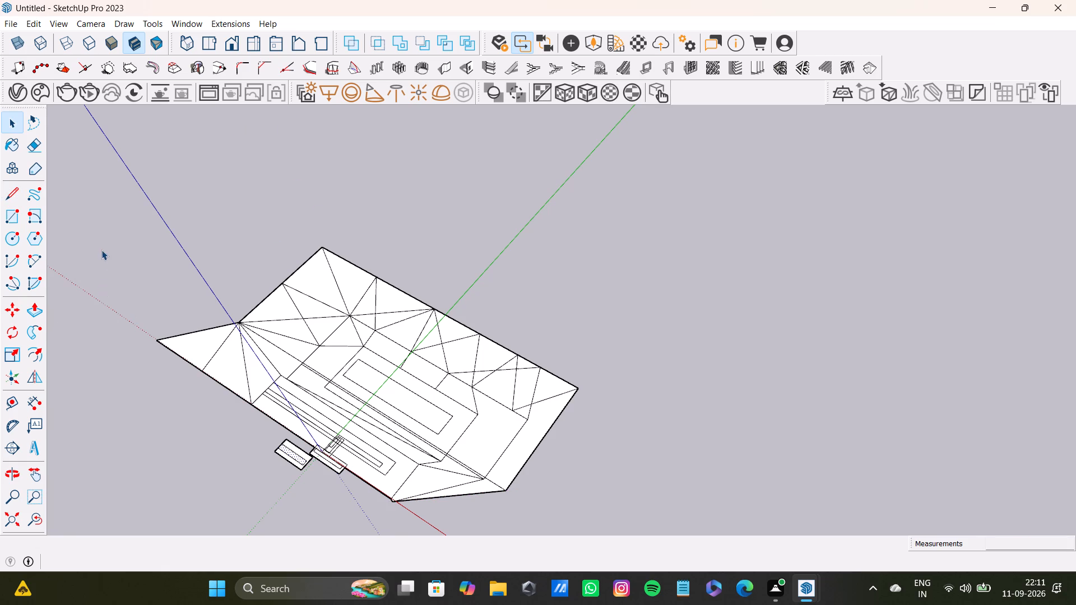
# Delete all remaining practice geometry, including the two leftover connected edges.
pyautogui.moveTo(101, 250); pyautogui.dragTo(650, 551)
pyautogui.press('Delete')
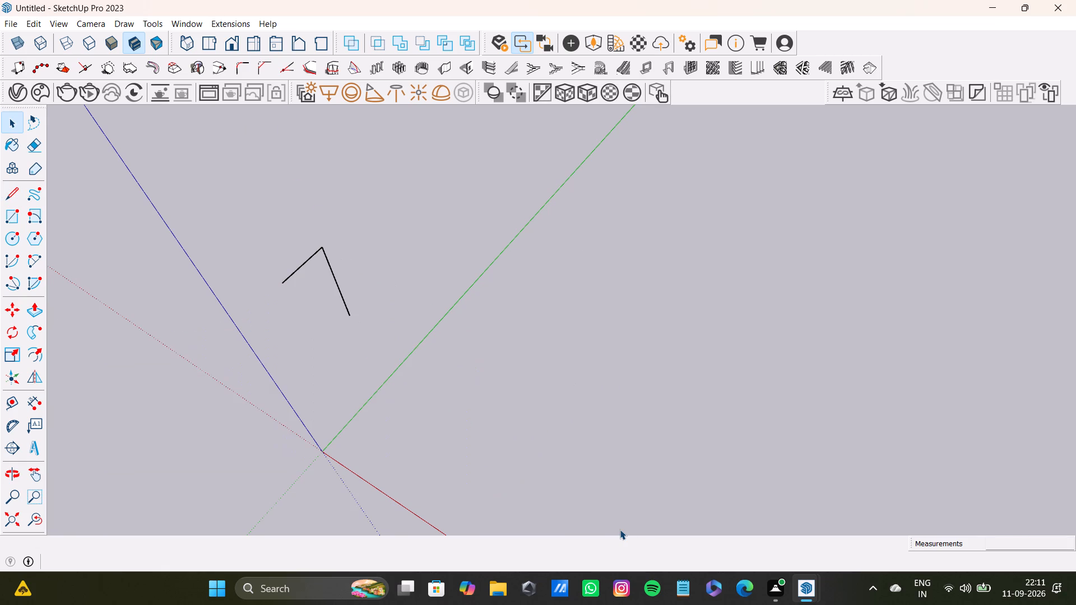
pyautogui.moveTo(249, 200); pyautogui.dragTo(528, 393)
pyautogui.press('Delete')
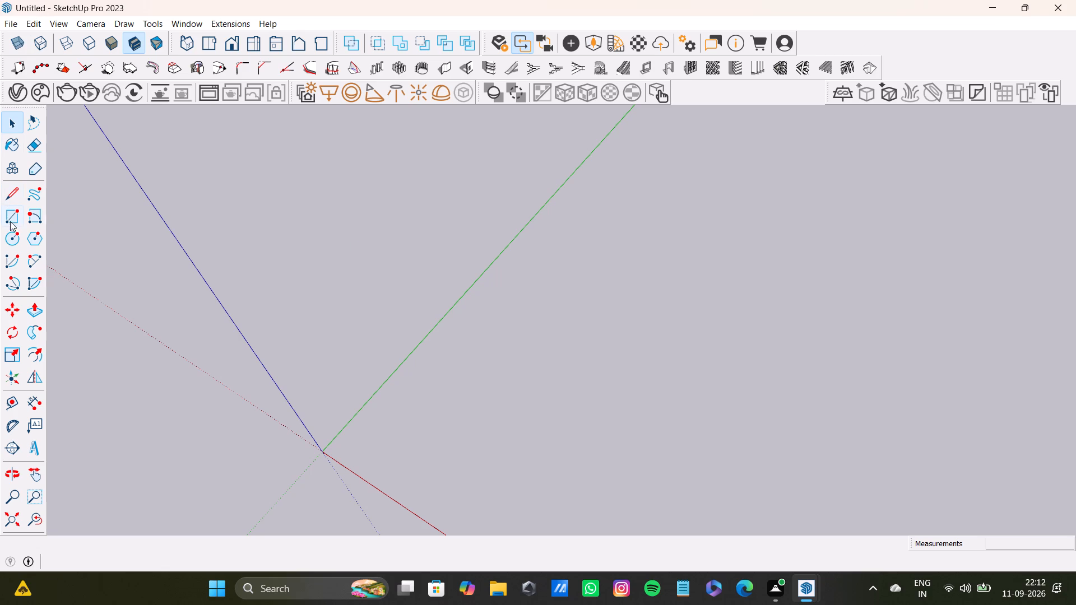
# Draw connected lines forming an open triangle with a smaller one folded inside, starting with an edge about 59881' long.
pyautogui.click(3, 194)
pyautogui.click(520, 427)
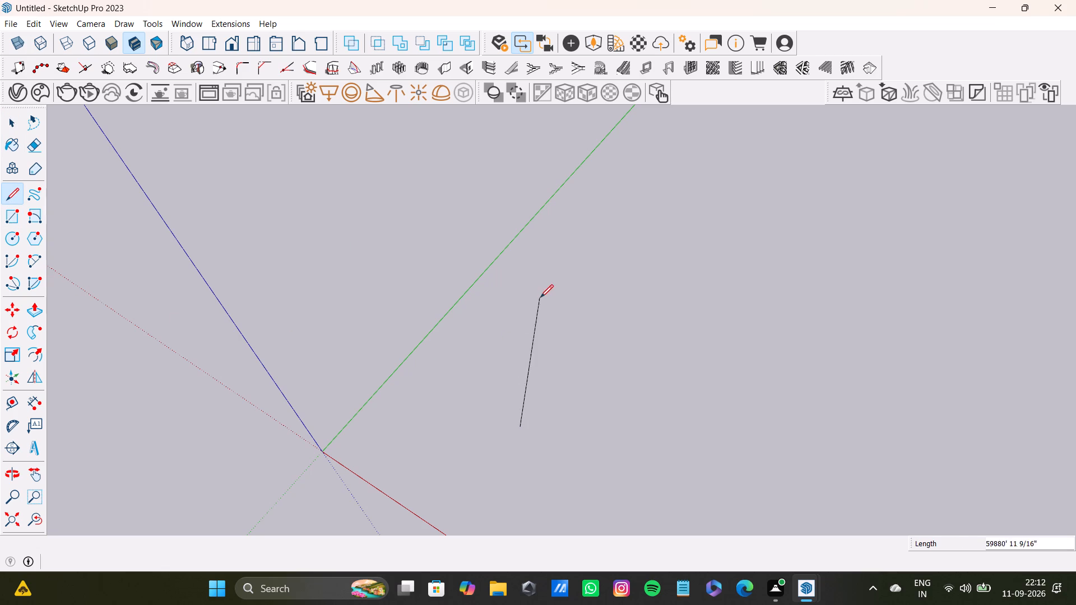
pyautogui.click(541, 297)
pyautogui.click(828, 390)
pyautogui.click(565, 416)
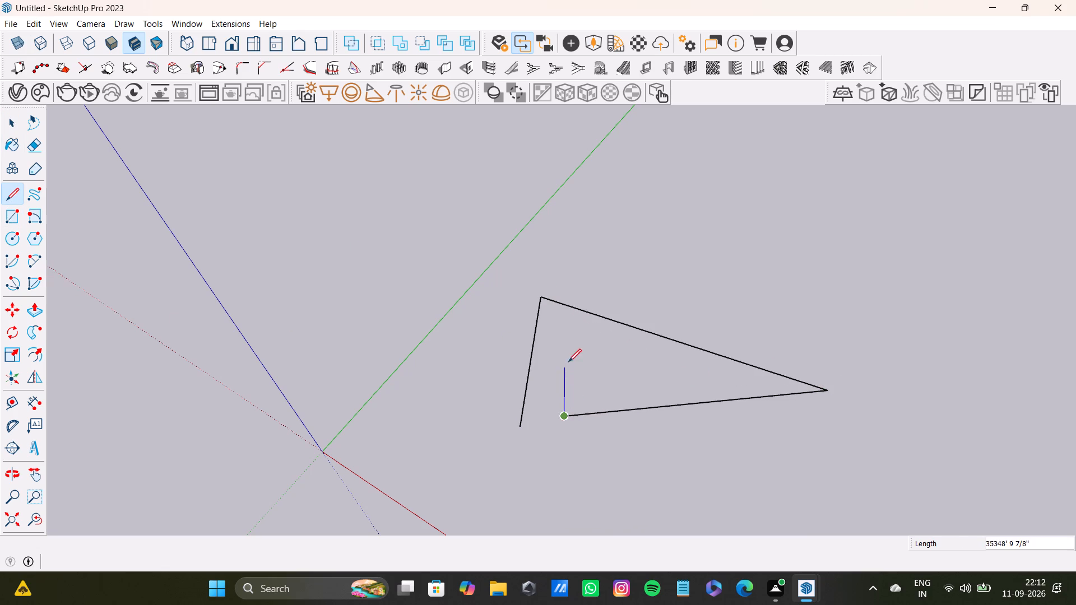
pyautogui.click(574, 349)
pyautogui.click(684, 377)
pyautogui.click(559, 322)
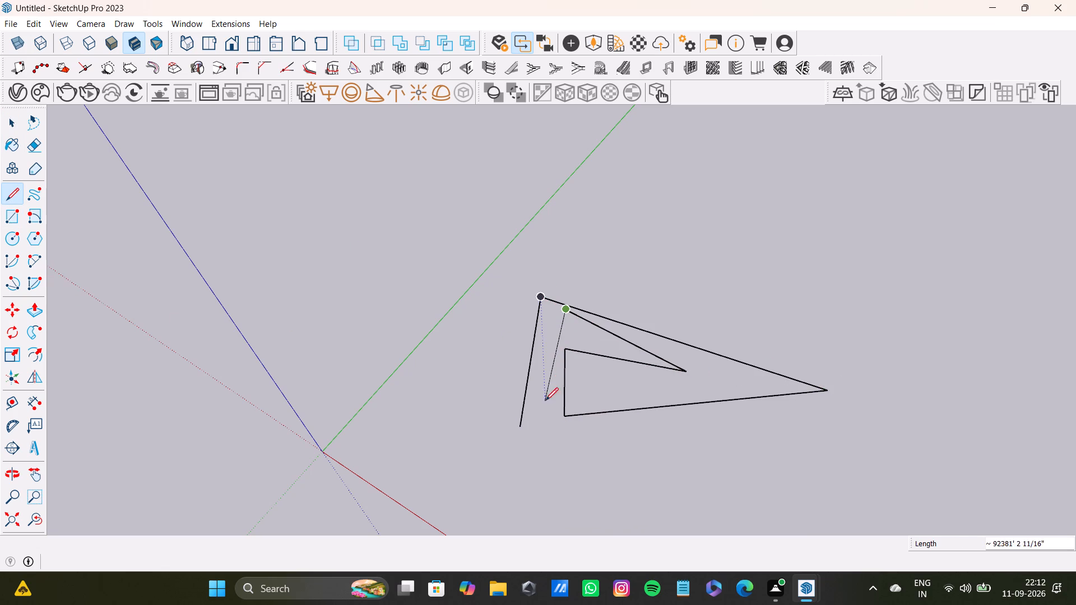
# Continue the line chain down past the triangle's open side, around its outside and up above its apex.
pyautogui.click(545, 413)
pyautogui.click(534, 457)
pyautogui.click(449, 428)
pyautogui.click(424, 331)
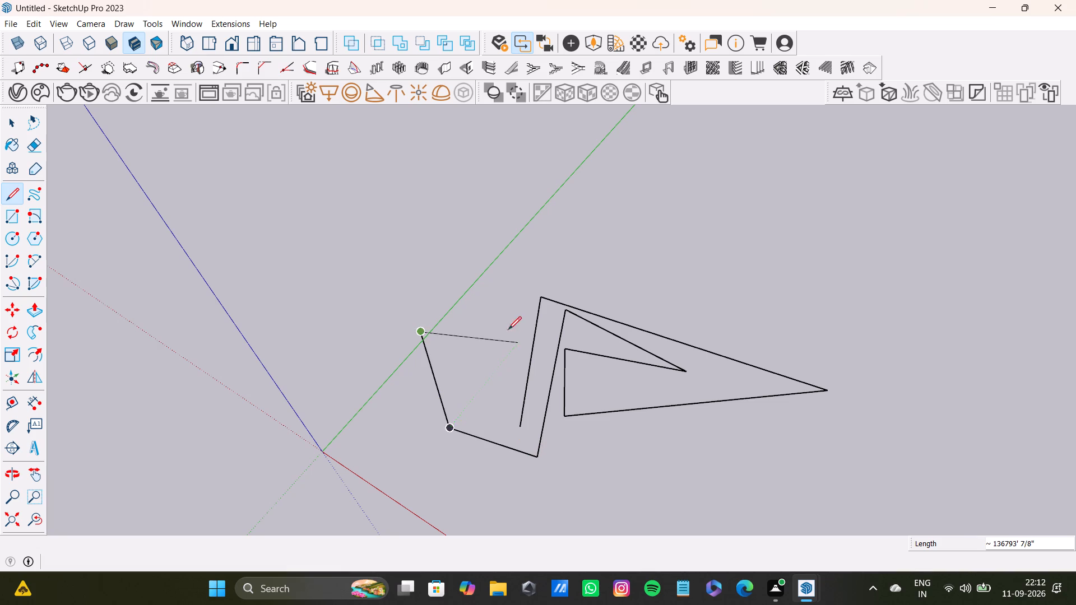
pyautogui.click(508, 325)
pyautogui.click(502, 227)
# Carry the chain in a large pointed loop around the triangles, then back over the loop to its far tip.
pyautogui.moveTo(672, 245); pyautogui.dragTo(681, 246)
pyautogui.click(1064, 420)
pyautogui.moveTo(686, 466); pyautogui.dragTo(681, 466)
pyautogui.click(578, 477)
pyautogui.click(388, 480)
pyautogui.click(353, 313)
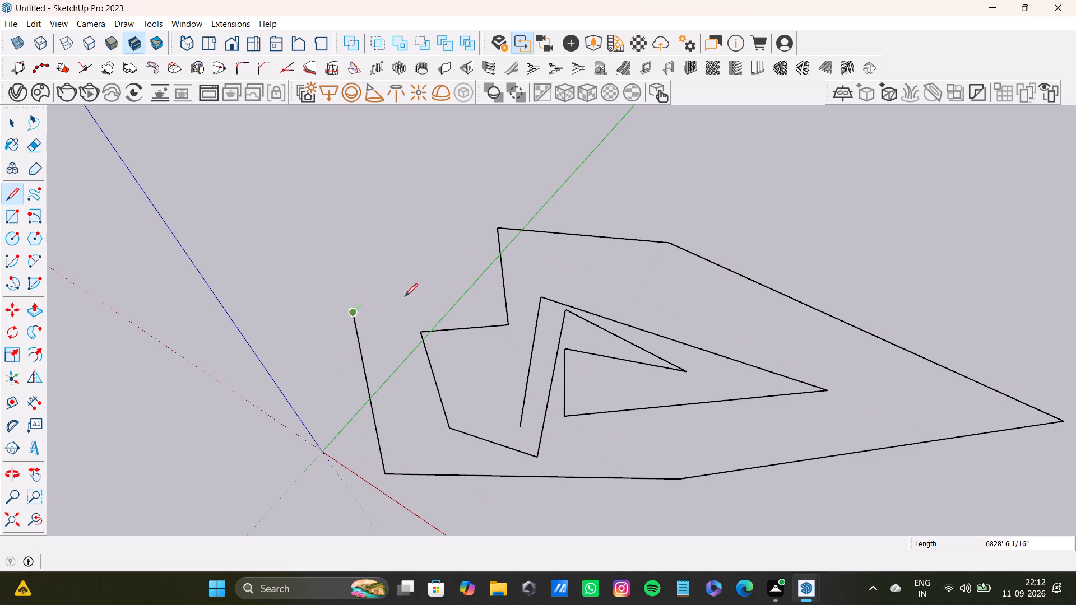
pyautogui.moveTo(483, 273); pyautogui.dragTo(469, 230)
pyautogui.moveTo(454, 187); pyautogui.dragTo(471, 187)
pyautogui.click(848, 255)
pyautogui.click(1075, 400)
# Extend the chain beside the first loop with a narrow spike and a curved run around it, including a segment about 155951' long.
pyautogui.scroll(-3, 726, 451)
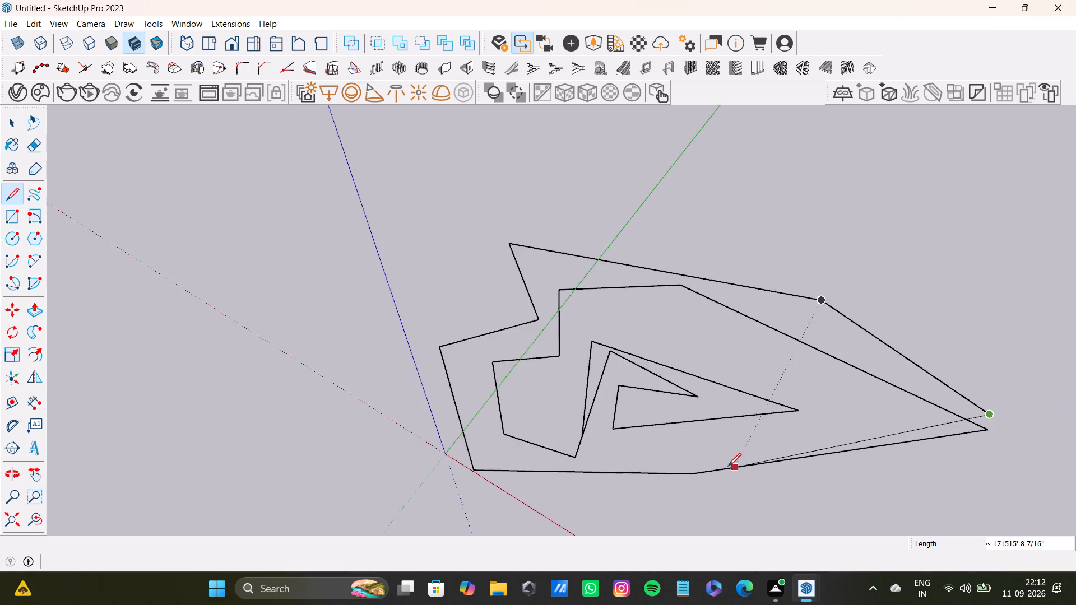
pyautogui.scroll(-4, 728, 466)
pyautogui.moveTo(777, 476); pyautogui.dragTo(612, 351, button='middle')
pyautogui.scroll(-4, 689, 355)
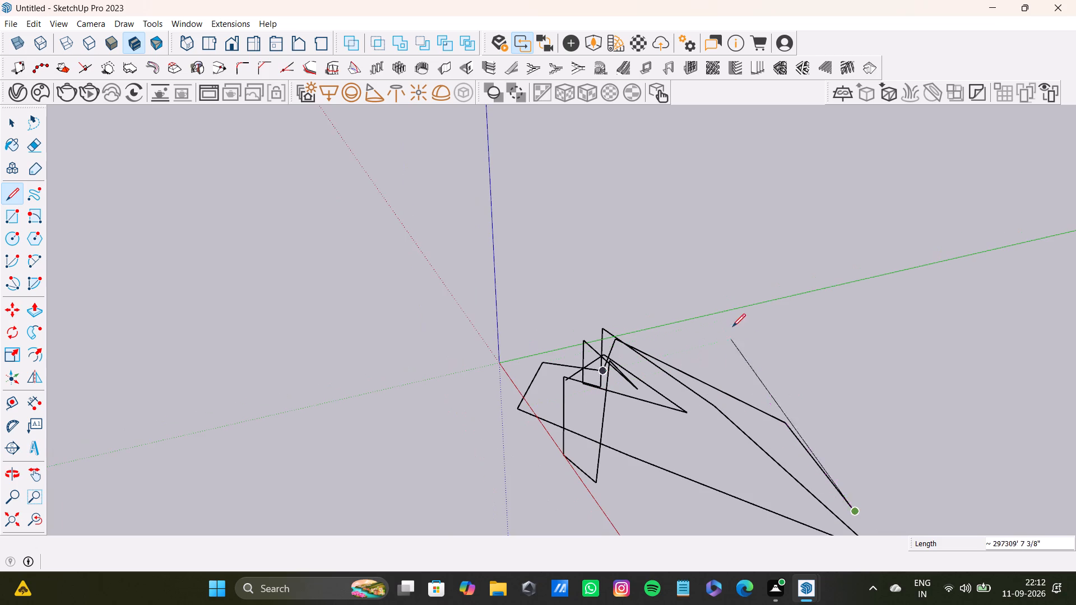
pyautogui.click(739, 321)
pyautogui.click(902, 380)
pyautogui.click(690, 334)
pyautogui.click(726, 274)
pyautogui.click(843, 283)
pyautogui.click(941, 339)
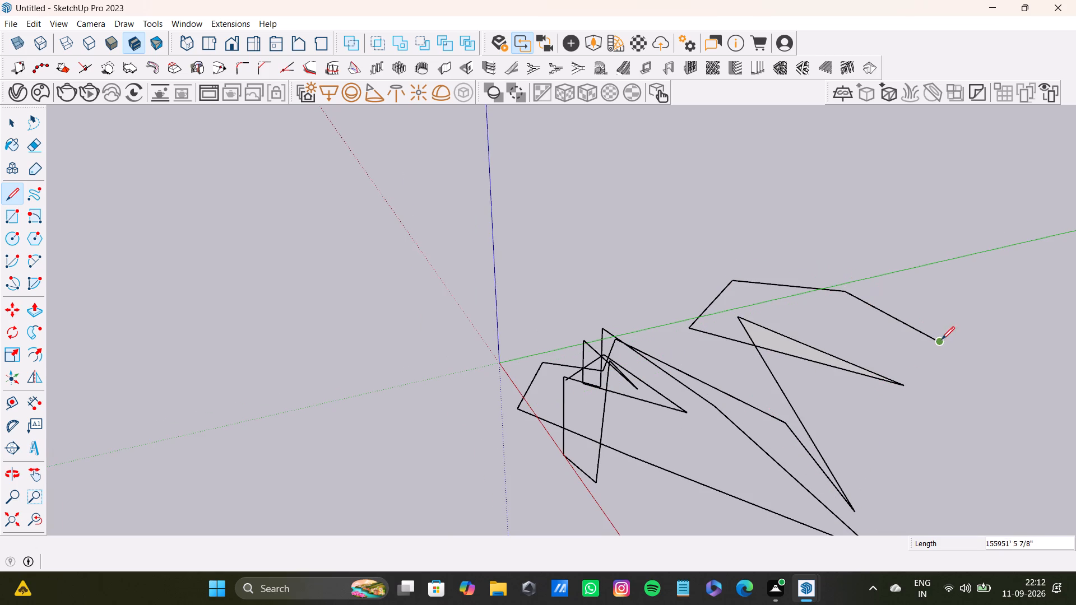
pyautogui.click(963, 418)
pyautogui.click(838, 442)
pyautogui.click(996, 483)
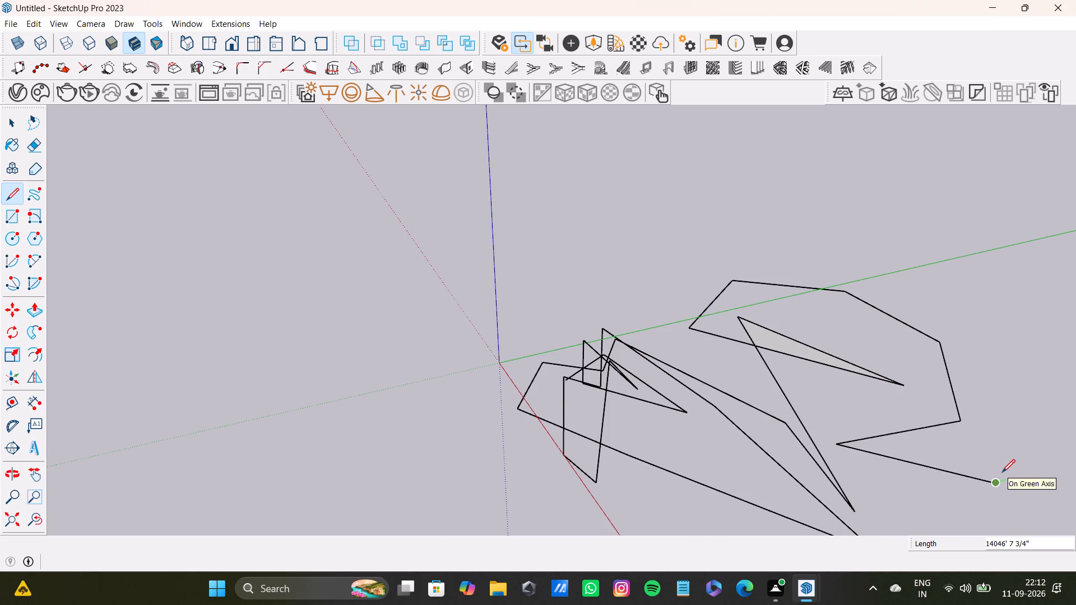
# Draw the outer edge of a crescent beyond the curved run, including a line about 417888' long to its far corner.
pyautogui.scroll(-3, 1002, 472)
pyautogui.keyDown('shift'); pyautogui.moveTo(973, 429); pyautogui.dragTo(550, 352, button='middle'); pyautogui.keyUp('shift')
pyautogui.click(664, 326)
pyautogui.click(622, 237)
pyautogui.click(791, 360)
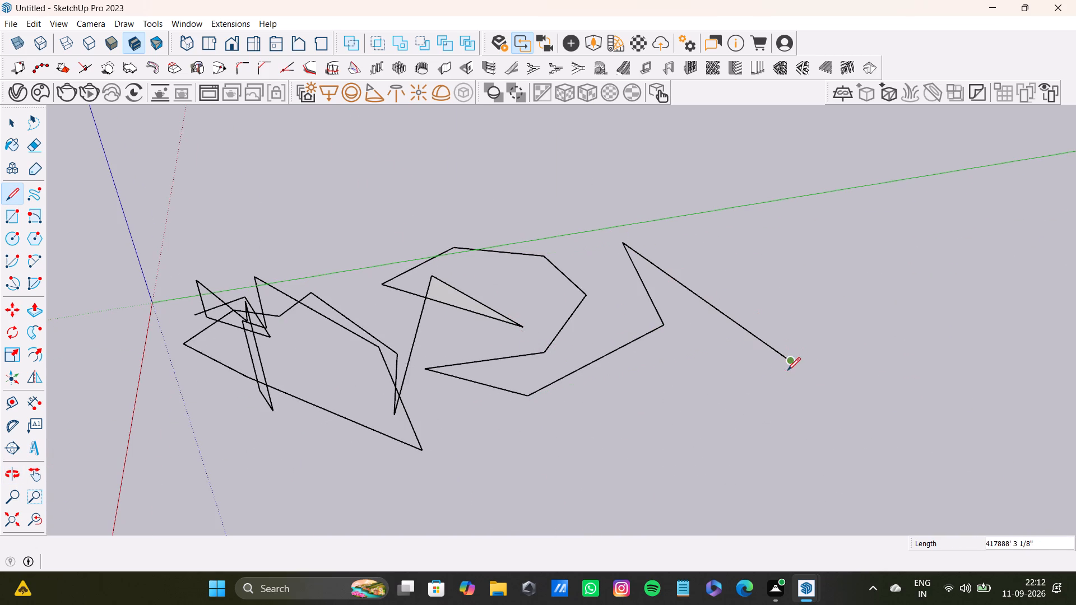
pyautogui.moveTo(646, 458); pyautogui.dragTo(613, 462)
pyautogui.click(481, 458)
# Fold the chain back inside the crescent with connected lines following its outer edge out and back.
pyautogui.click(451, 425)
pyautogui.moveTo(546, 448); pyautogui.dragTo(553, 445)
pyautogui.click(652, 410)
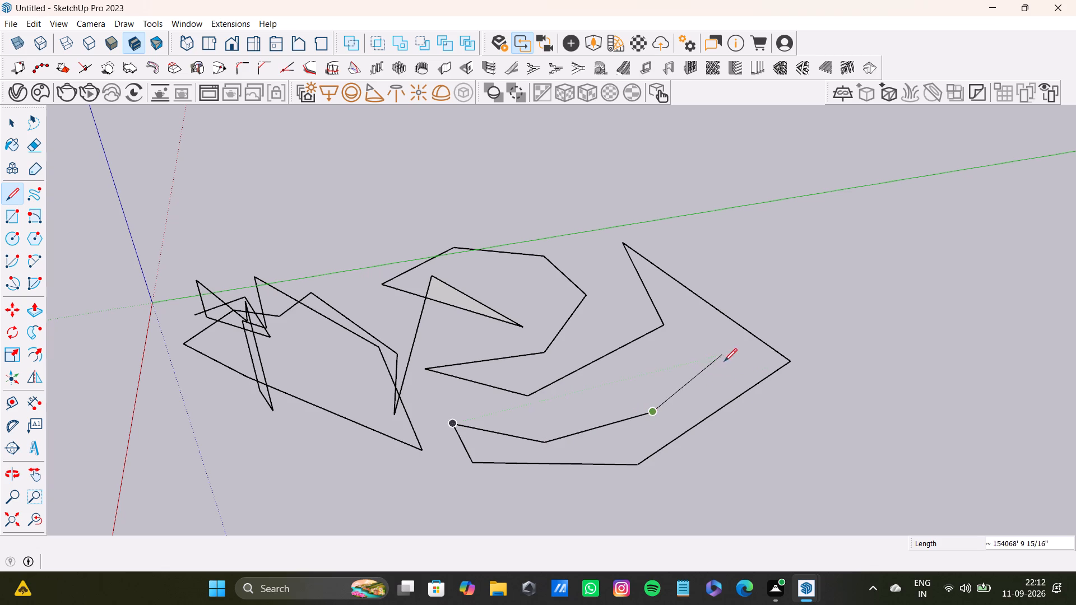
pyautogui.click(724, 361)
pyautogui.click(673, 322)
pyautogui.moveTo(635, 362); pyautogui.dragTo(627, 368)
pyautogui.click(560, 409)
pyautogui.moveTo(474, 415); pyautogui.dragTo(469, 413)
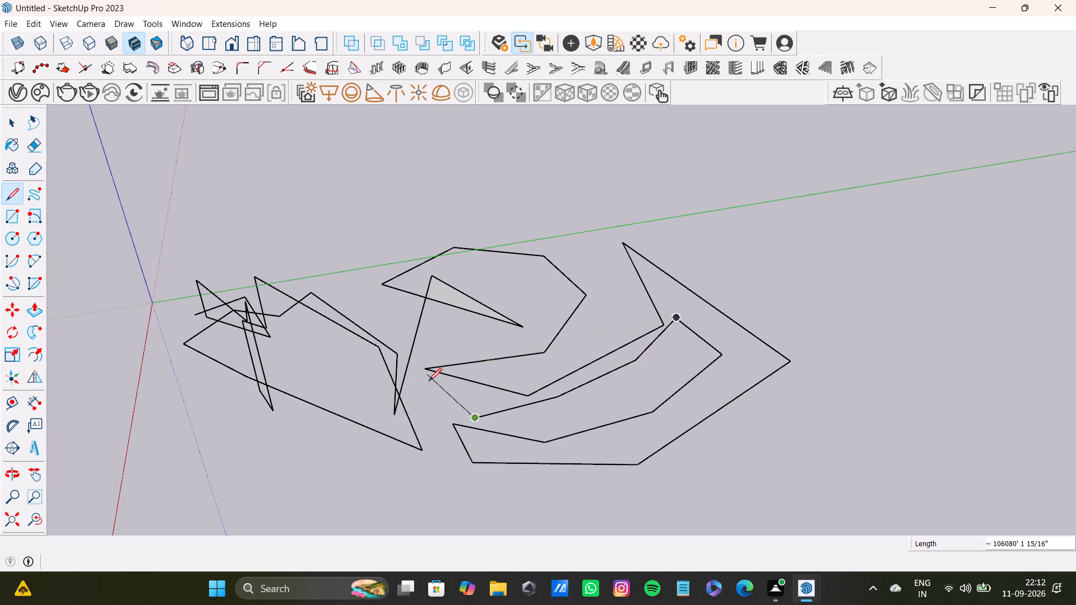
# Wrap a many-sided outline around the crescent, ending in the gap between it and the curved run.
pyautogui.click(429, 381)
pyautogui.moveTo(430, 429); pyautogui.dragTo(433, 443)
pyautogui.click(465, 494)
pyautogui.moveTo(534, 497); pyautogui.dragTo(562, 498)
pyautogui.moveTo(745, 506); pyautogui.dragTo(755, 502)
pyautogui.moveTo(834, 456); pyautogui.dragTo(841, 448)
pyautogui.moveTo(870, 388); pyautogui.dragTo(872, 382)
pyautogui.click(846, 325)
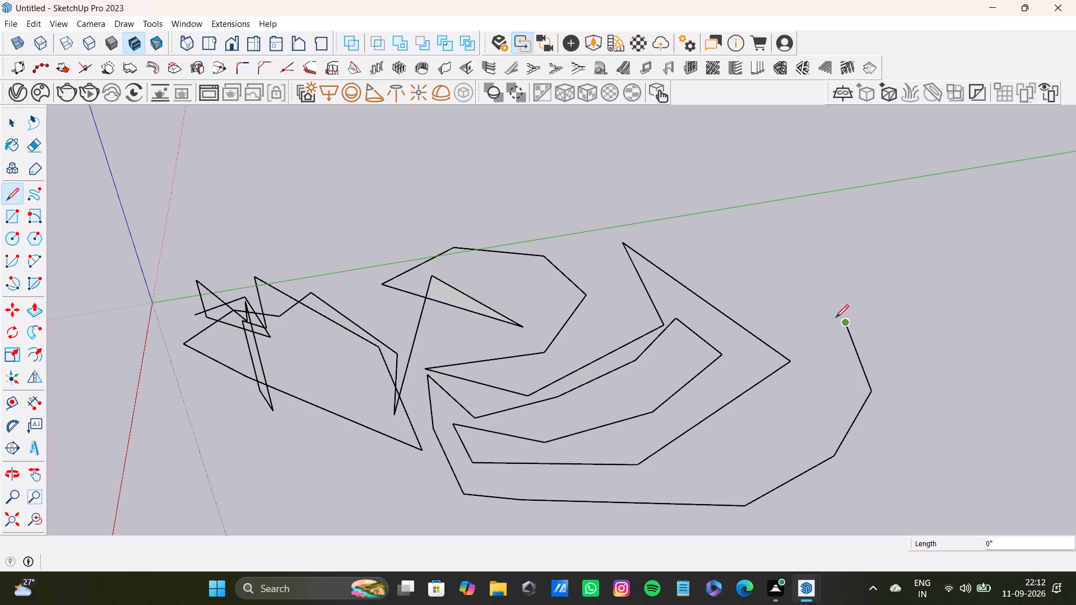
pyautogui.click(827, 308)
pyautogui.click(695, 250)
pyautogui.click(602, 205)
pyautogui.moveTo(576, 250); pyautogui.dragTo(579, 265)
pyautogui.moveTo(597, 311); pyautogui.dragTo(599, 318)
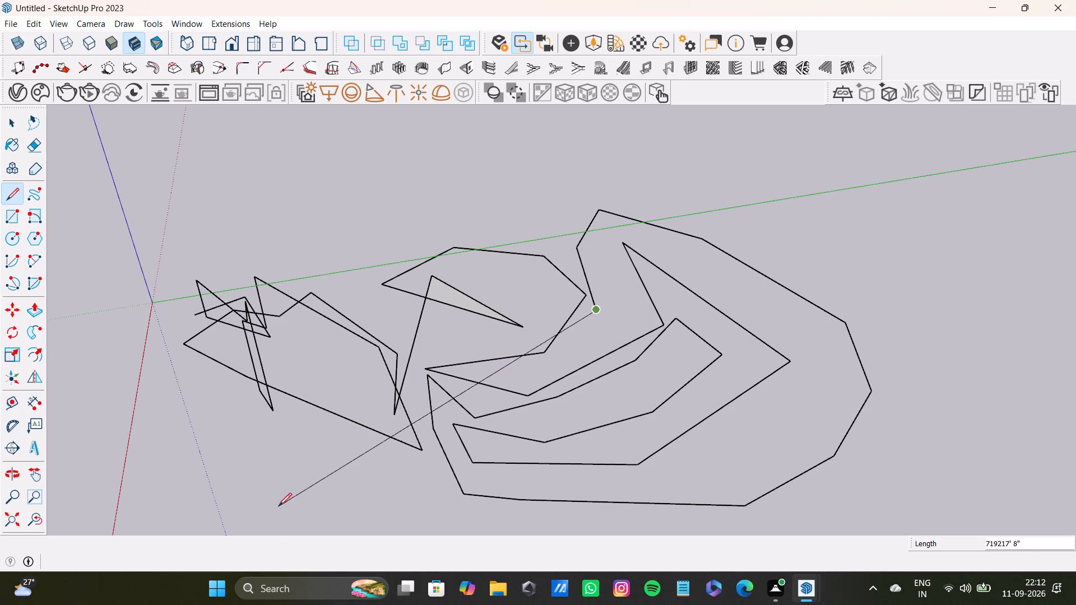
# Enclose all the drawn shapes with a large polygonal outline, including a segment about 181243' long at its far end.
pyautogui.click(336, 488)
pyautogui.click(78, 439)
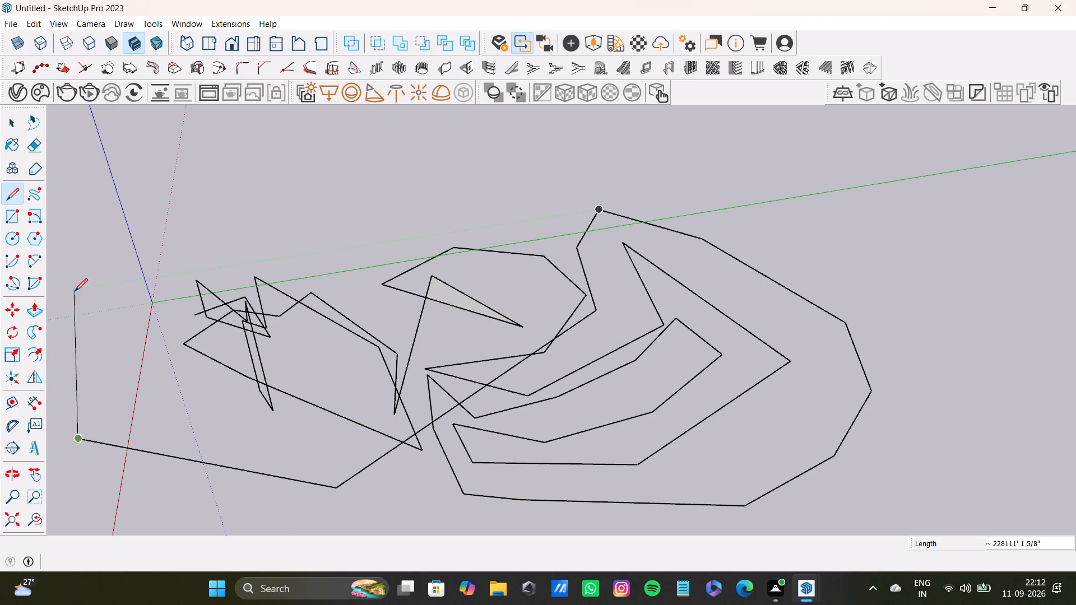
pyautogui.click(75, 291)
pyautogui.moveTo(207, 232); pyautogui.dragTo(213, 224)
pyautogui.click(419, 164)
pyautogui.click(900, 223)
pyautogui.click(1075, 416)
pyautogui.click(1006, 503)
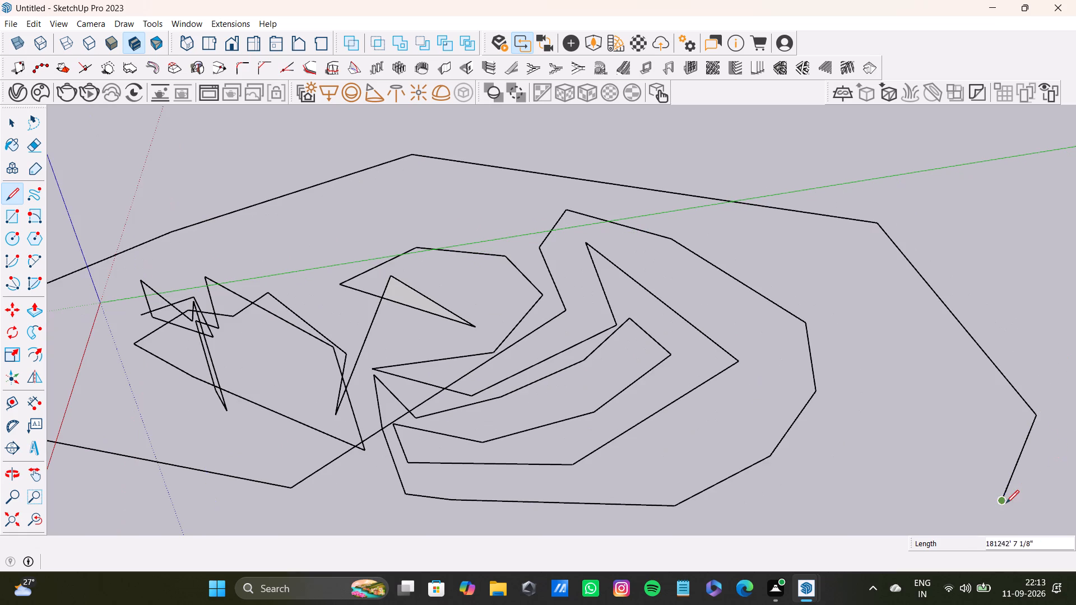
pyautogui.click(721, 530)
# Run the chain back under the shapes and zigzag it through the first loop to the origin.
pyautogui.click(276, 440)
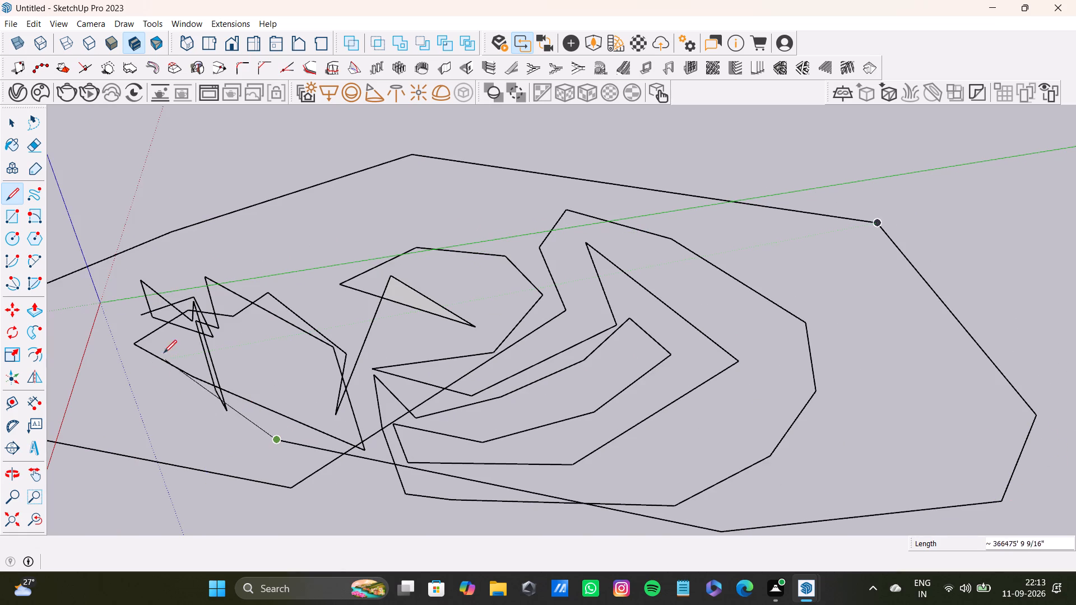
pyautogui.click(253, 346)
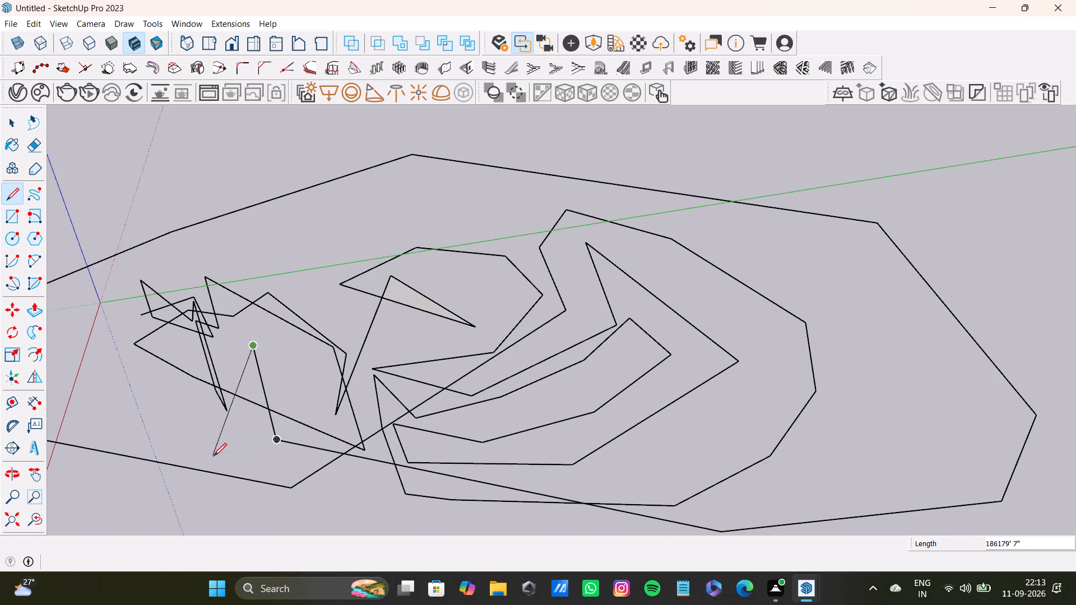
pyautogui.click(206, 442)
pyautogui.click(104, 394)
pyautogui.click(97, 310)
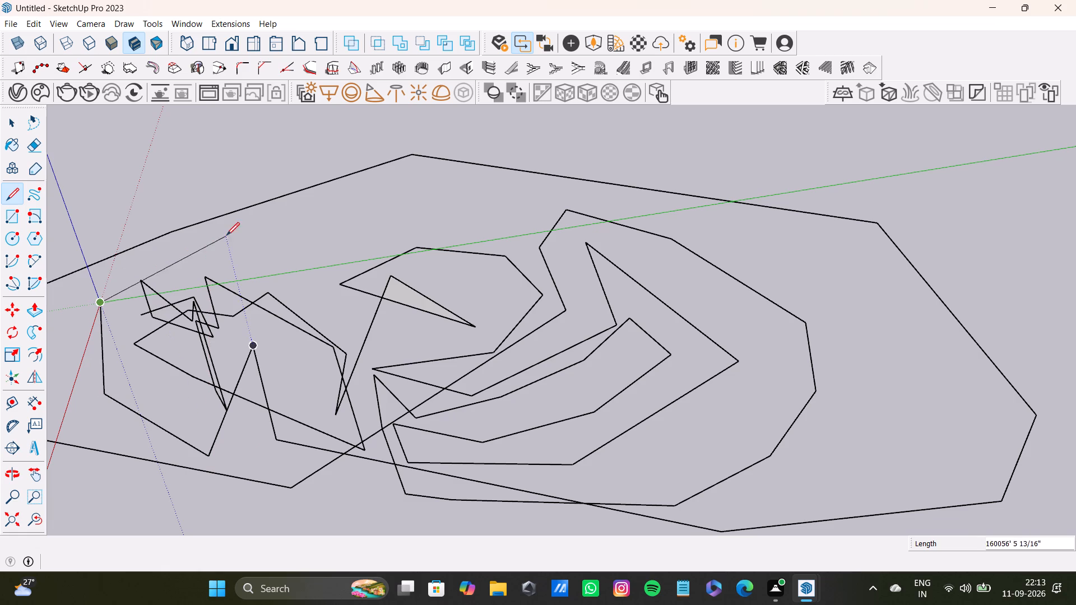
# Draw an inner line run from the origin roughly parallel to the large outline, including a long side about 1221634' long.
pyautogui.click(313, 234)
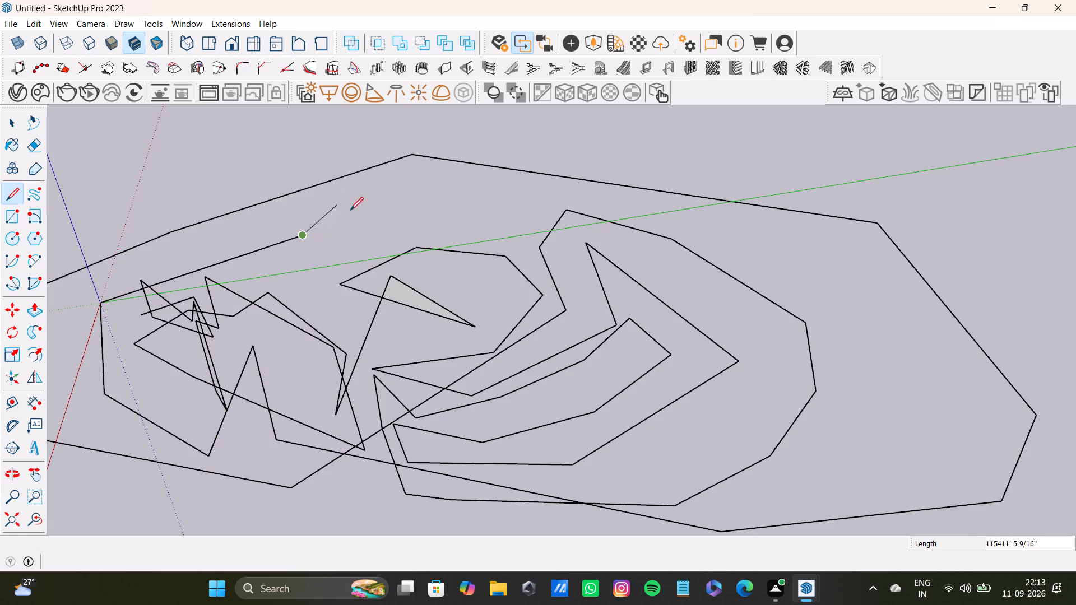
pyautogui.click(443, 189)
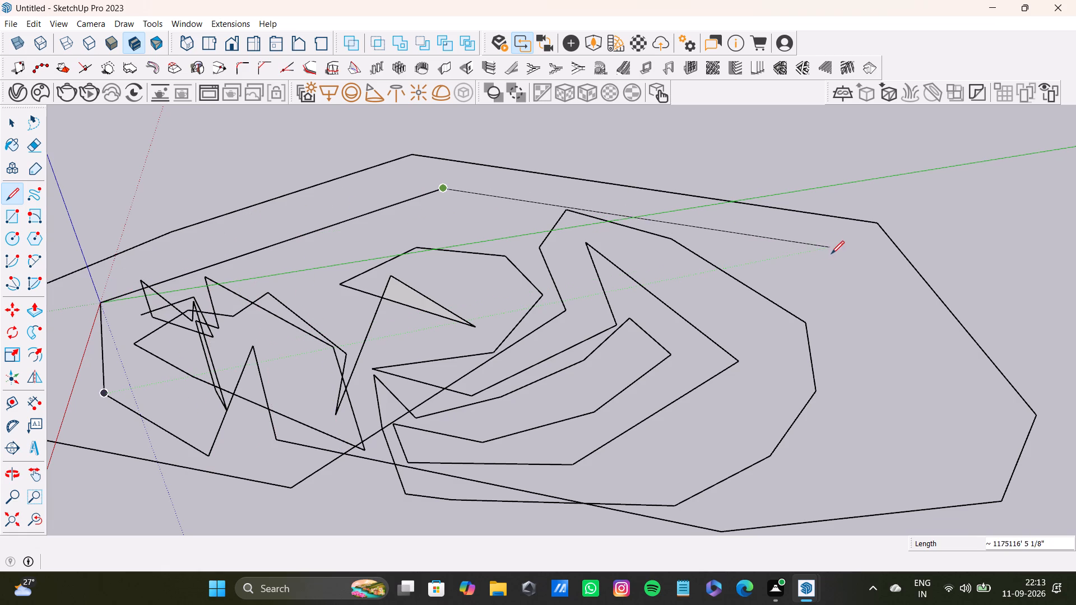
pyautogui.click(848, 258)
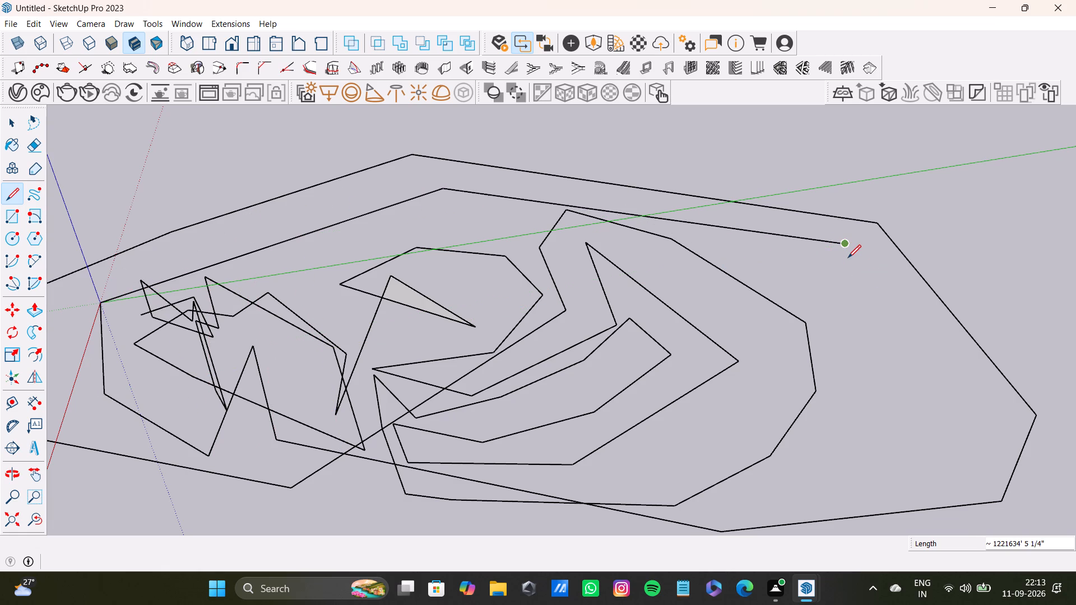
pyautogui.click(961, 403)
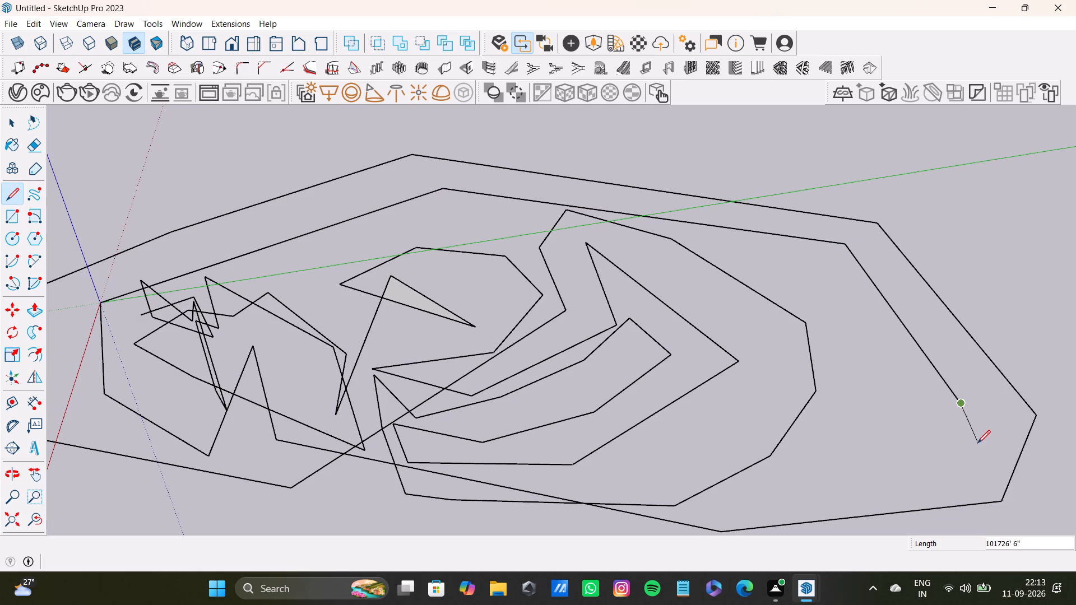
pyautogui.click(971, 461)
pyautogui.click(859, 493)
# Turn the chain back around the crescent's outline, cross inside it beside the crescent, and finish the line there.
pyautogui.moveTo(736, 502); pyautogui.dragTo(745, 497)
pyautogui.moveTo(823, 448); pyautogui.dragTo(829, 443)
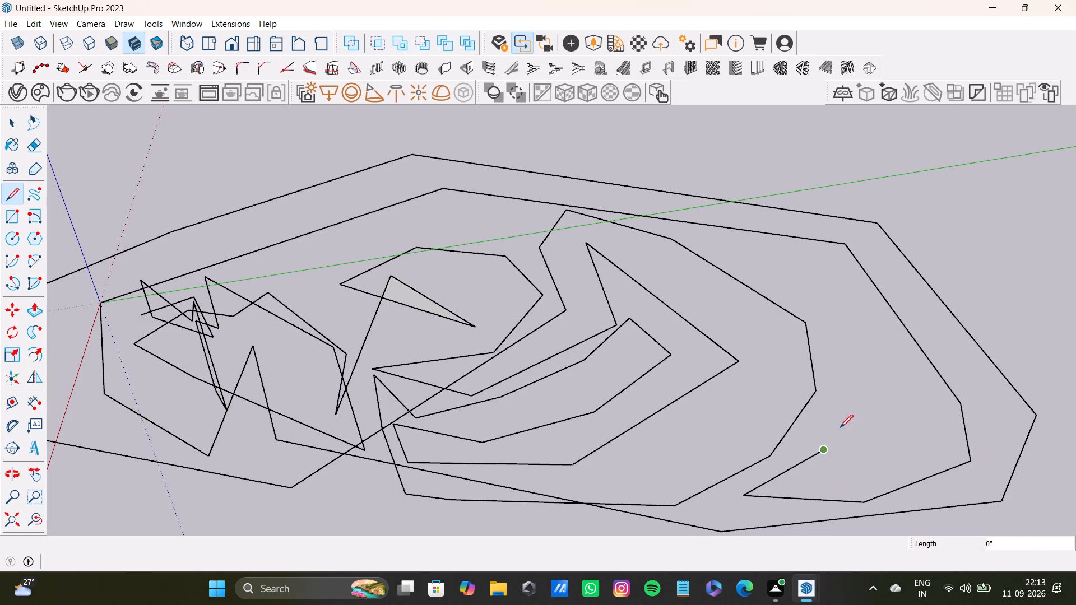
pyautogui.click(857, 331)
pyautogui.click(772, 264)
pyautogui.click(758, 372)
pyautogui.click(725, 444)
pyautogui.click(635, 452)
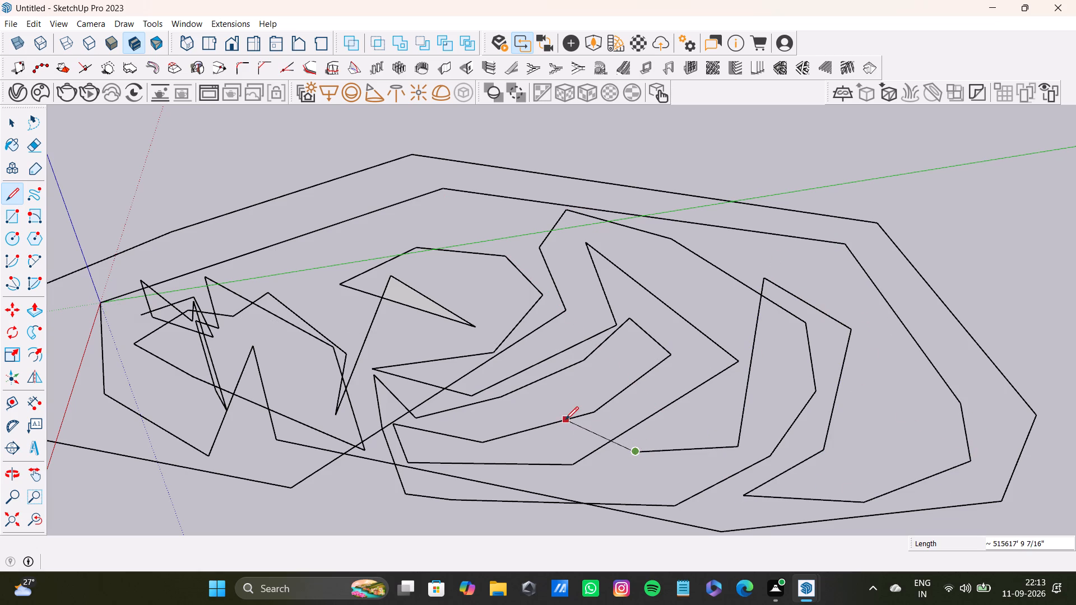
pyautogui.press('space')
pyautogui.scroll(-2, 563, 445)
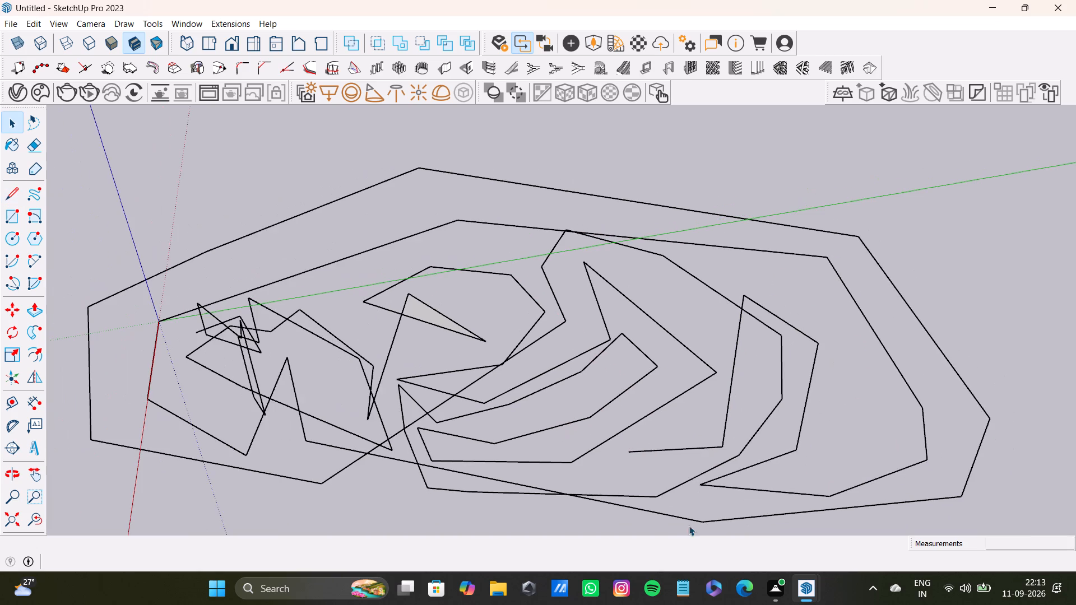
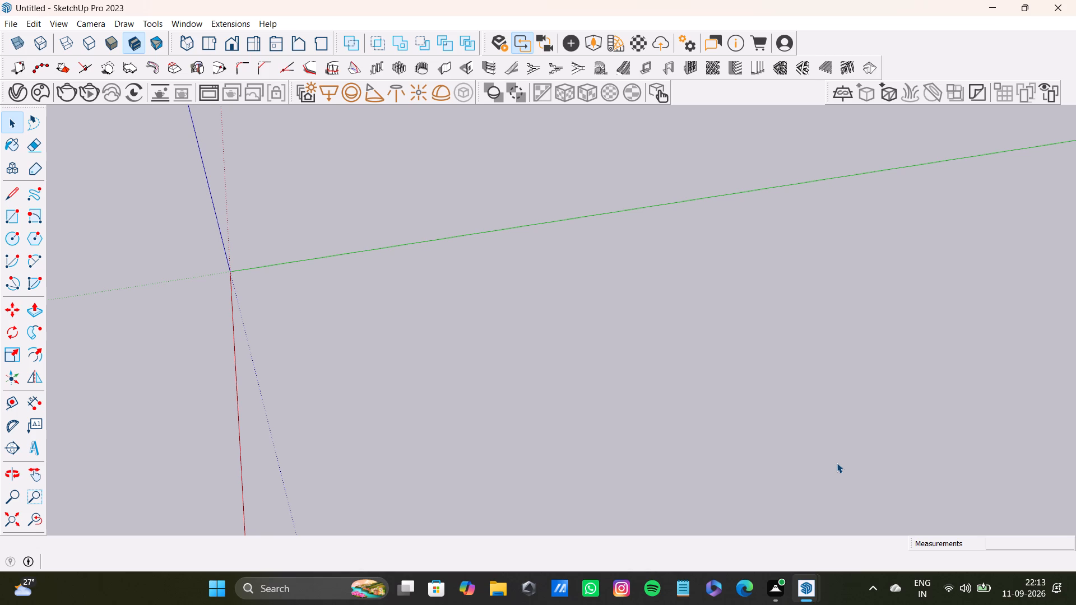
# Draw four nested rectangles on the ground starting at the origin, the outermost about 887845' by 1560471'.
pyautogui.click(15, 201)
pyautogui.click(14, 210)
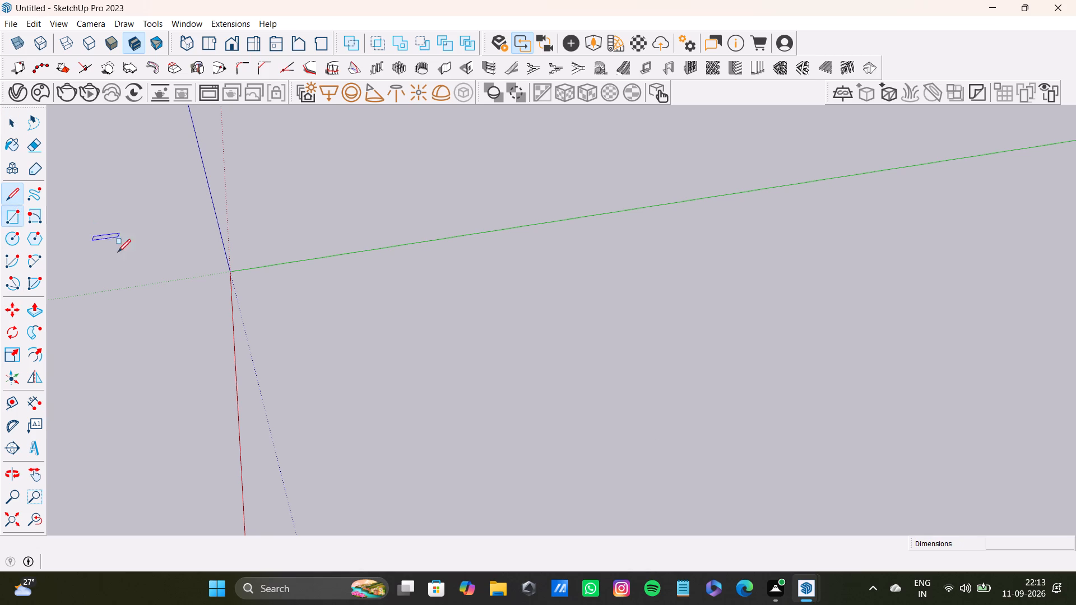
pyautogui.click(230, 274)
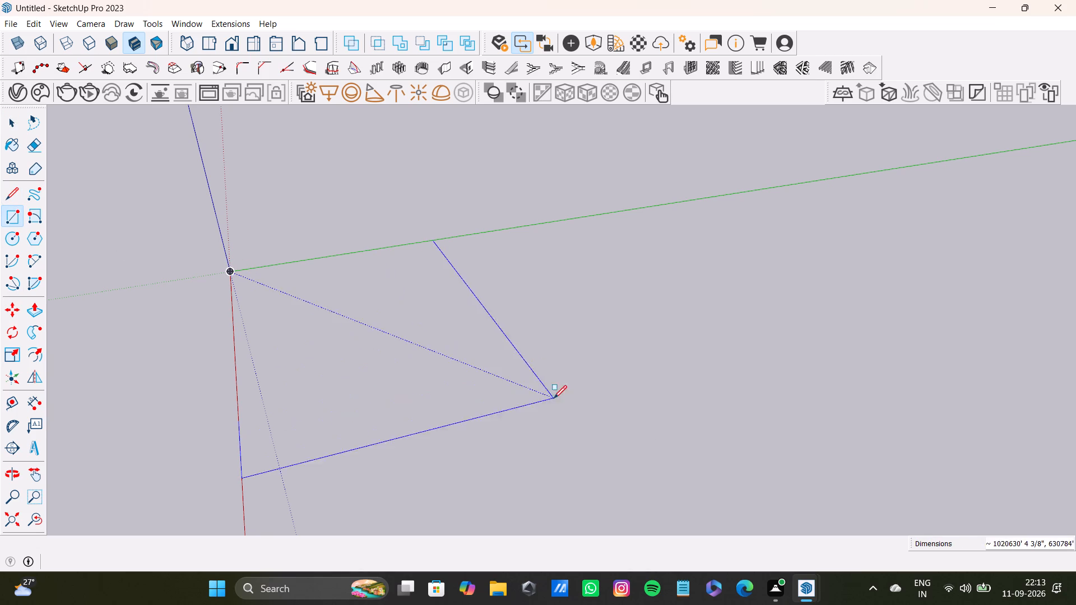
pyautogui.click(835, 295)
pyautogui.click(252, 278)
pyautogui.click(777, 286)
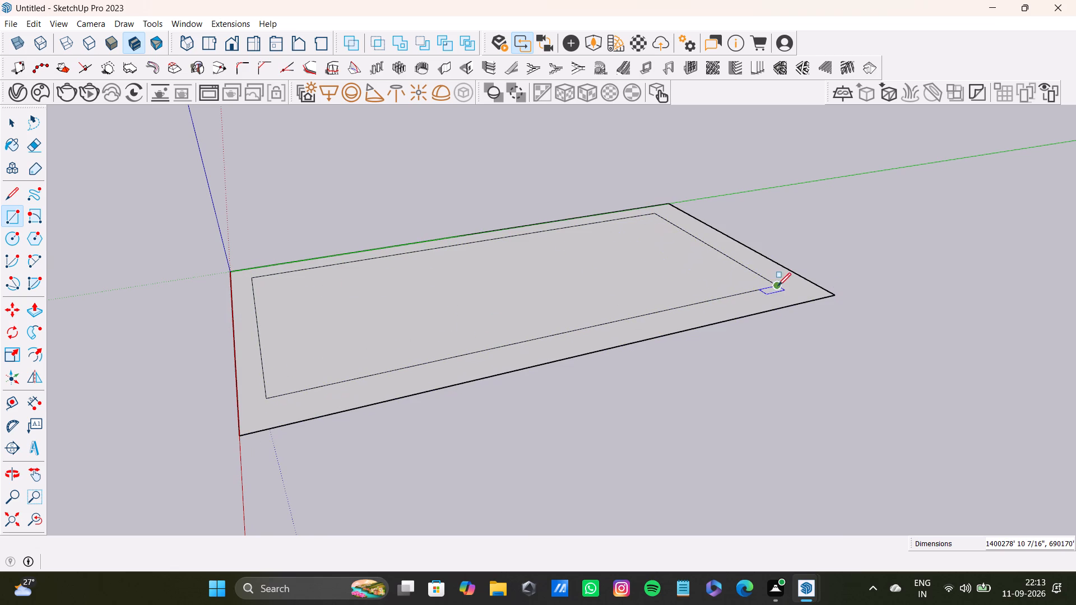
pyautogui.click(285, 288)
pyautogui.click(718, 277)
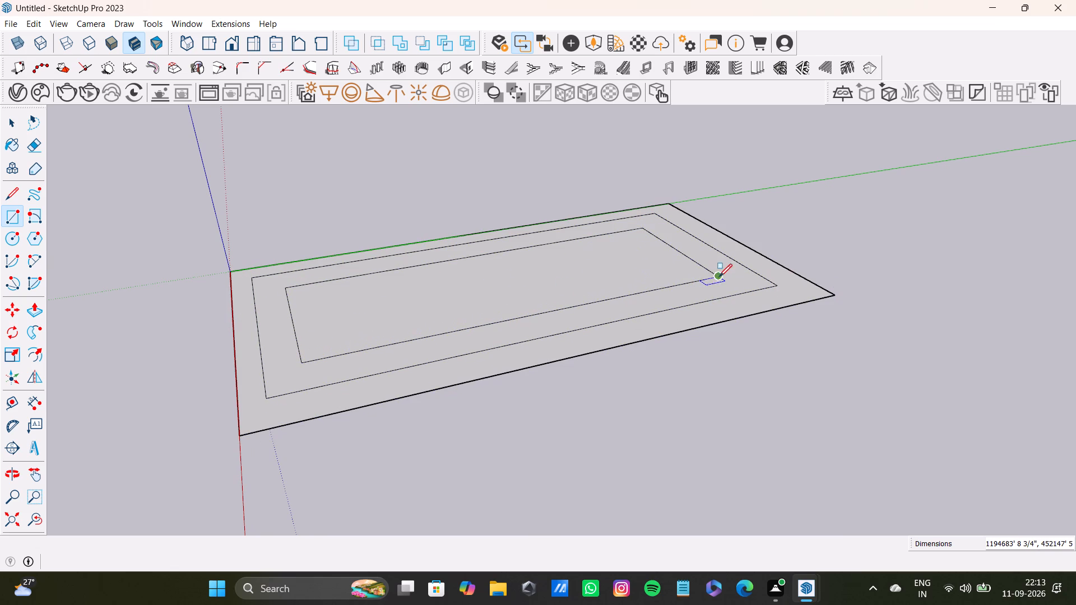
pyautogui.click(322, 295)
pyautogui.click(666, 271)
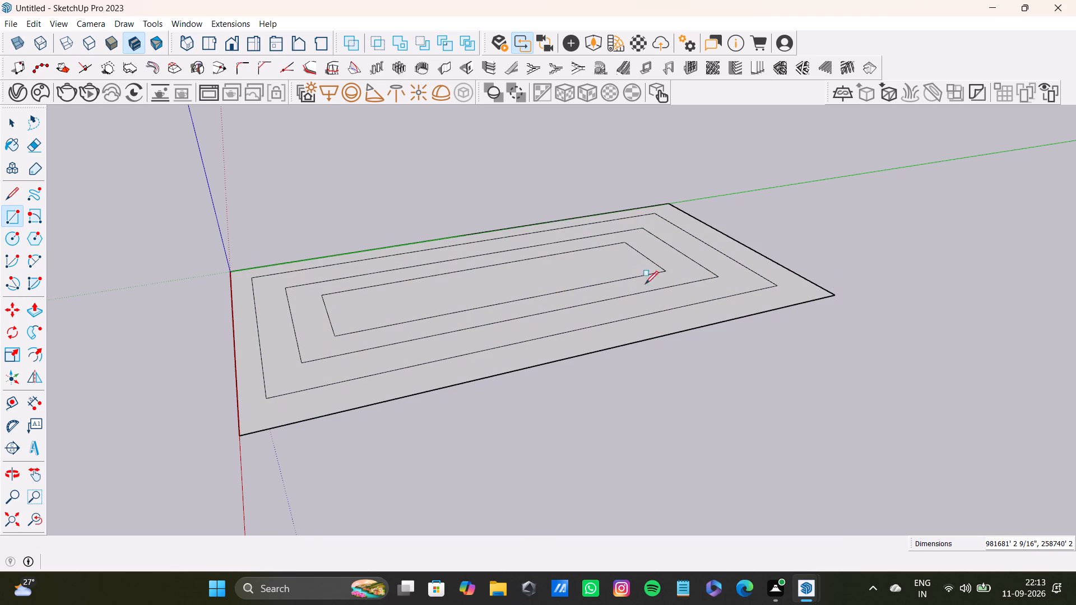
pyautogui.press('space')
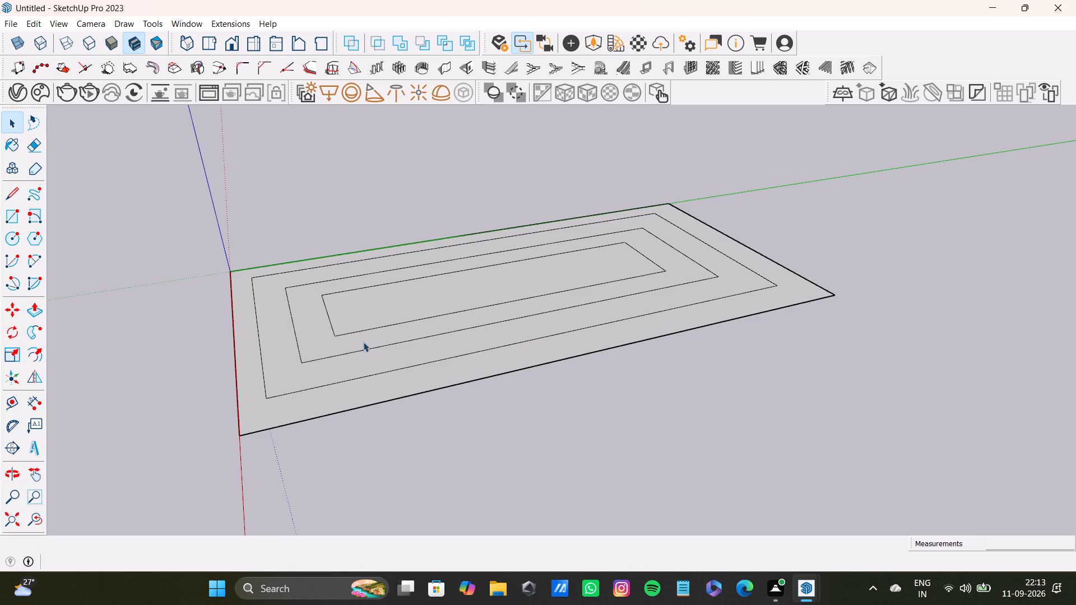
# Push/Pull the outermost ring upward to form a raised frame around the inner rectangles.
pyautogui.click(262, 409)
pyautogui.press('p')
pyautogui.moveTo(262, 409); pyautogui.dragTo(254, 389)
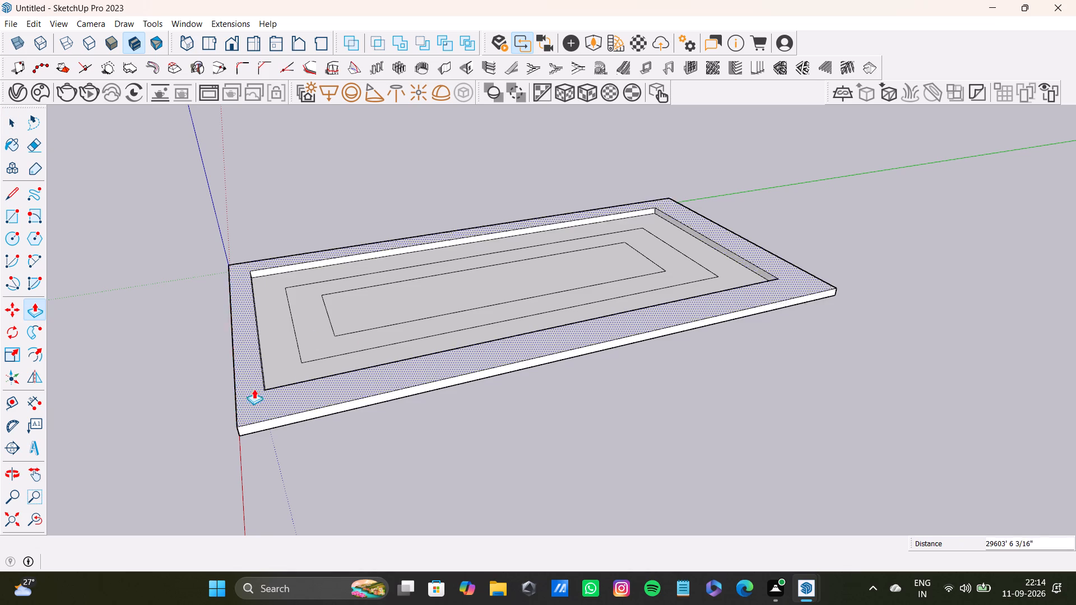
pyautogui.moveTo(254, 389); pyautogui.dragTo(248, 337)
pyautogui.press('space')
# Push/Pull the second ring upward inside the frame, leaving it as a ledge slightly below the frame's top.
pyautogui.moveTo(271, 380); pyautogui.dragTo(230, 532, button='middle')
pyautogui.scroll(4, 258, 360)
pyautogui.click(292, 336)
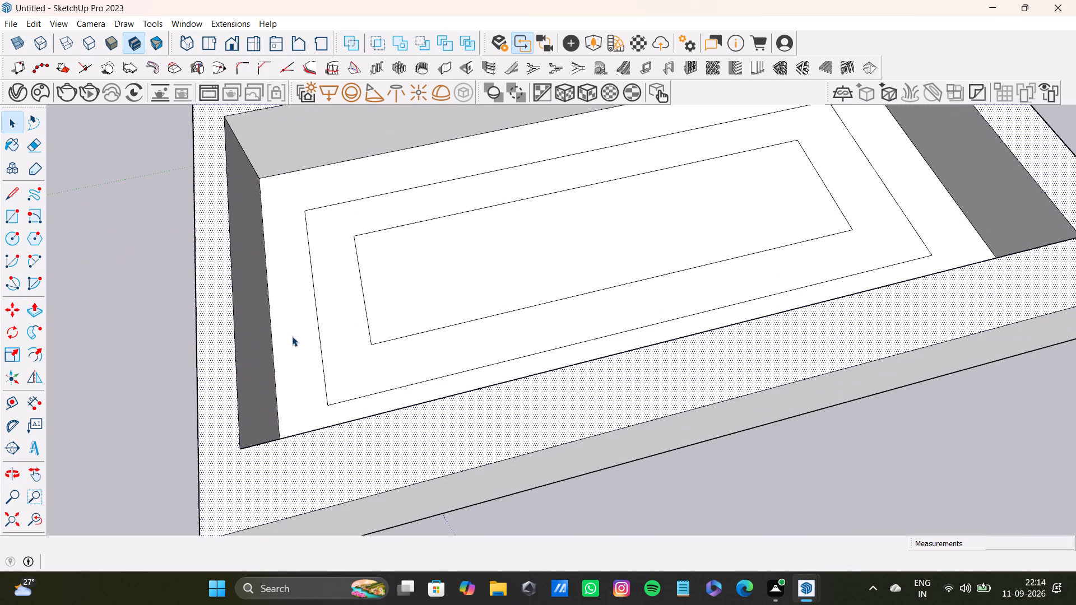
pyautogui.write('OP')
pyautogui.moveTo(292, 336); pyautogui.dragTo(271, 313)
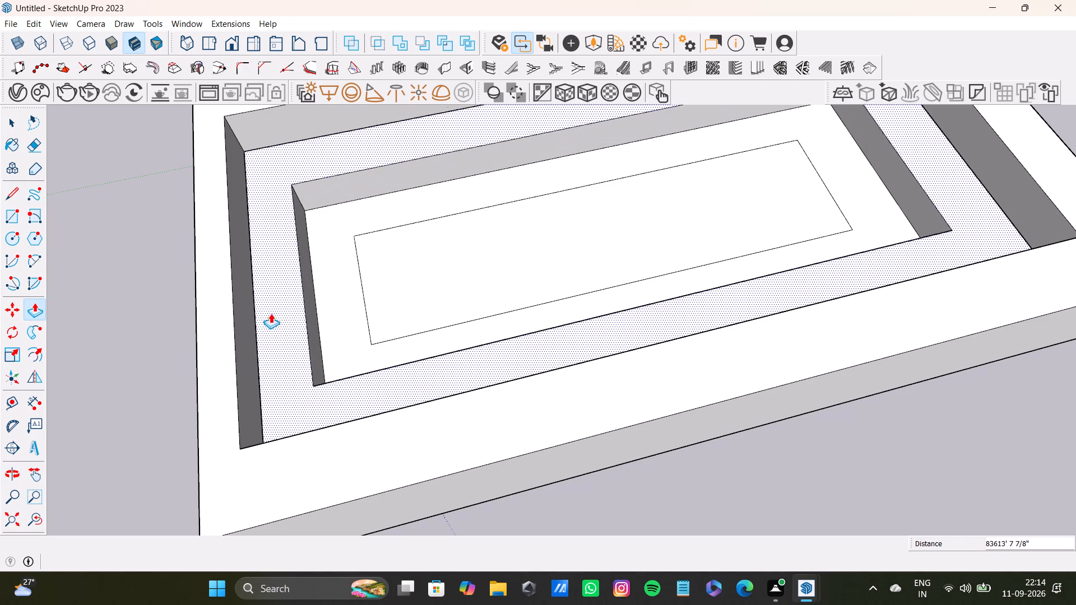
pyautogui.moveTo(271, 313); pyautogui.dragTo(266, 307)
pyautogui.press('space')
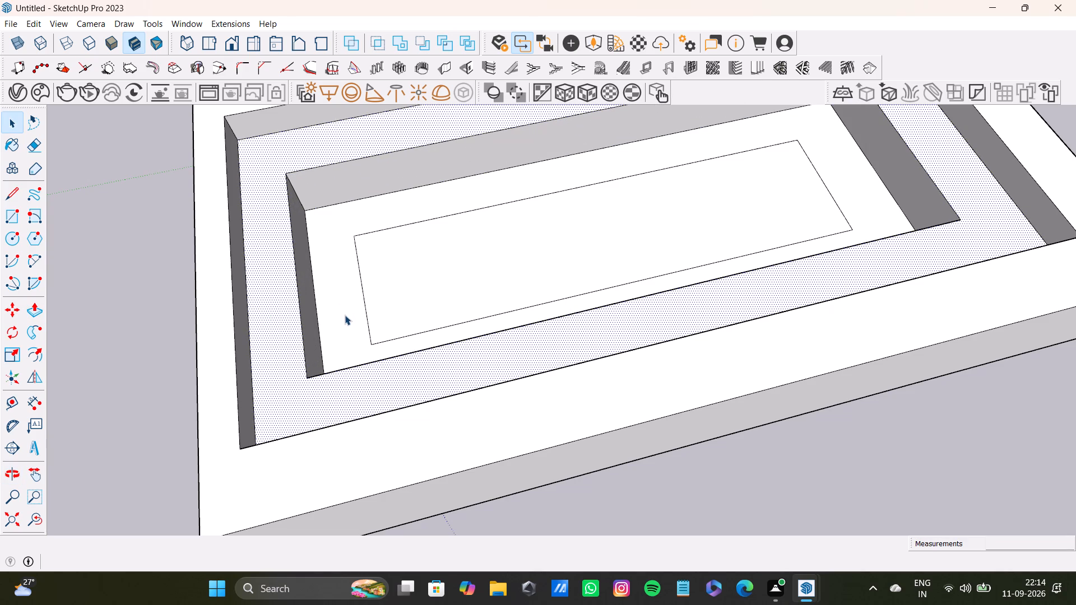
pyautogui.press('p')
pyautogui.moveTo(353, 319); pyautogui.dragTo(346, 309)
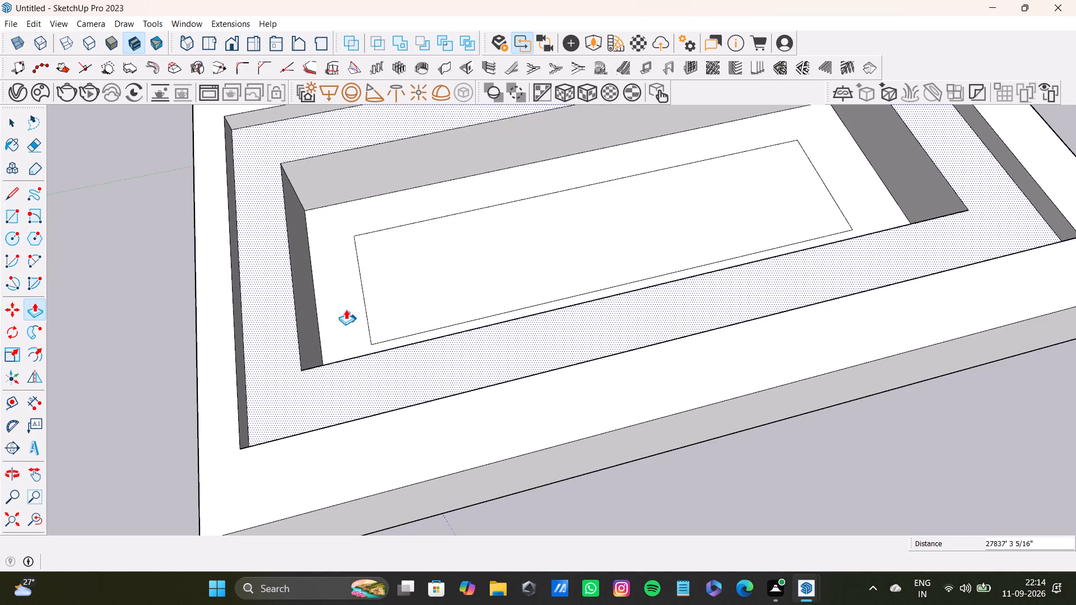
pyautogui.moveTo(346, 309); pyautogui.dragTo(351, 314)
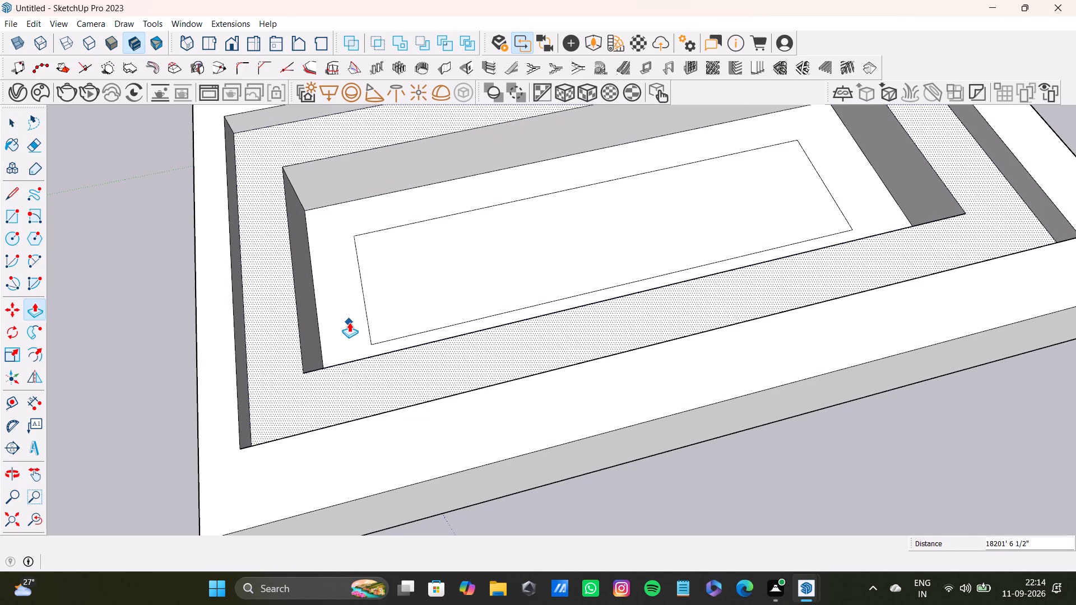
pyautogui.press('space')
# Push/Pull the innermost rectangle up about 131274' into a raised central block.
pyautogui.click(422, 318)
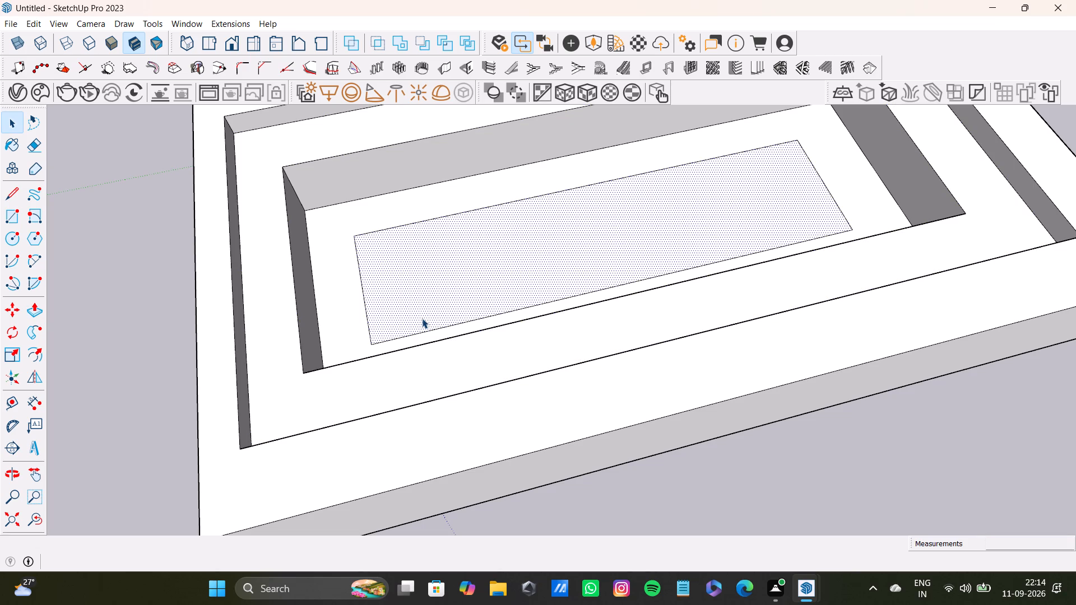
pyautogui.press('p')
pyautogui.moveTo(413, 311); pyautogui.dragTo(294, 330)
# Examine the stepped frame and its central block from above and from the side.
pyautogui.scroll(-9, 367, 357)
pyautogui.moveTo(352, 360); pyautogui.dragTo(543, 319, button='middle')
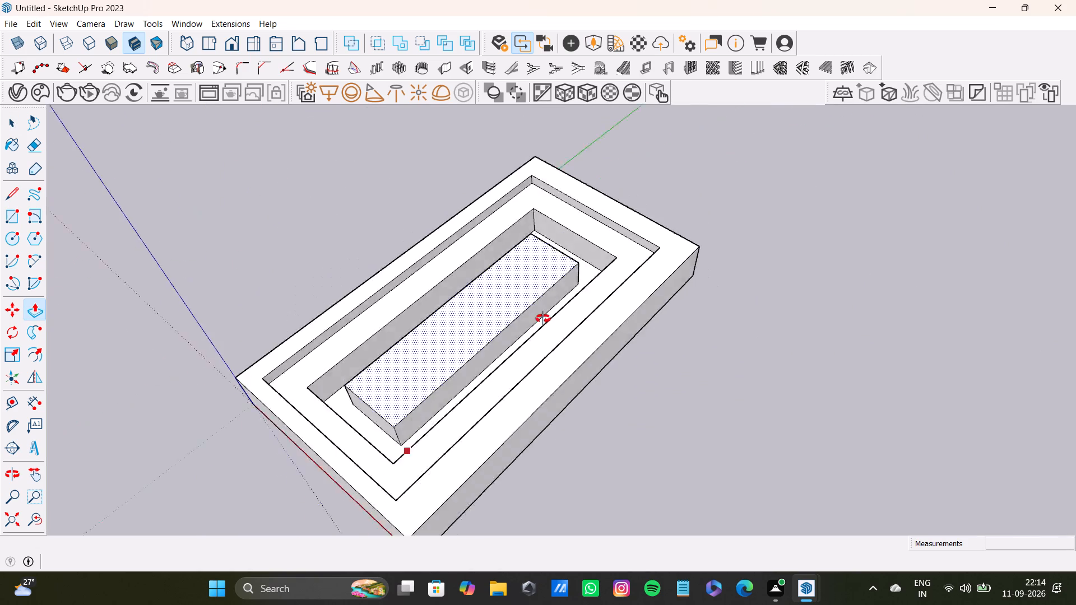
pyautogui.moveTo(543, 319); pyautogui.dragTo(574, 435, button='middle')
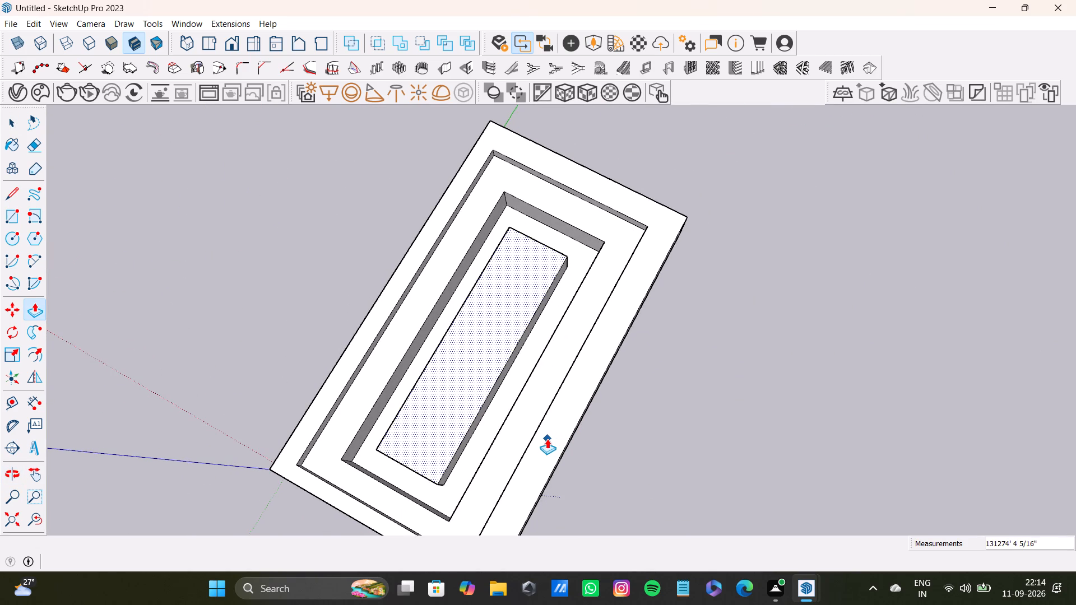
pyautogui.scroll(-12, 415, 418)
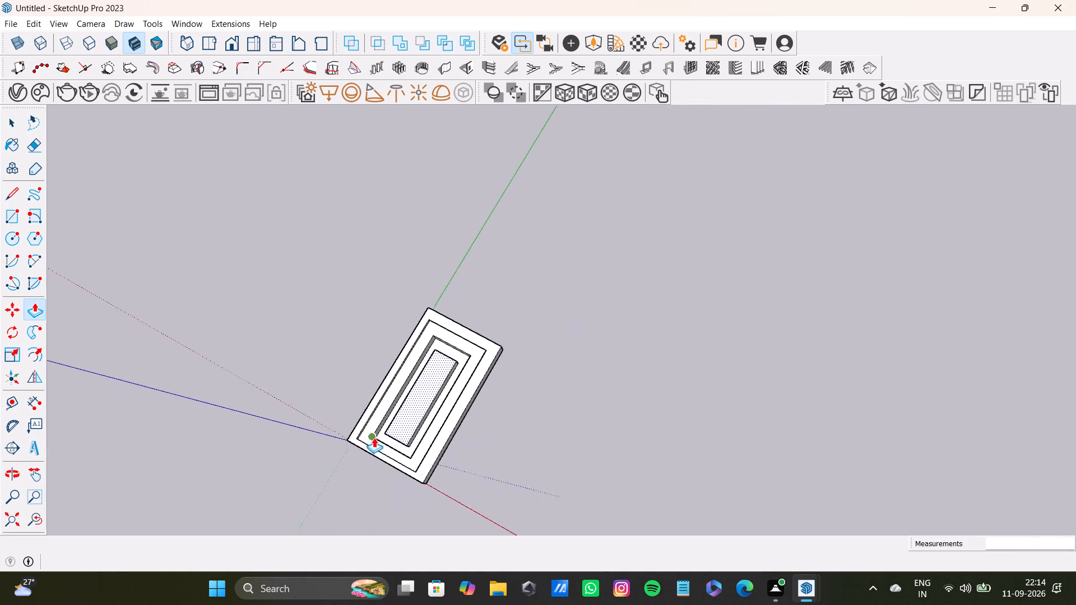
pyautogui.scroll(-2, 374, 438)
pyautogui.moveTo(401, 463); pyautogui.dragTo(240, 197, button='middle')
pyautogui.scroll(13, 339, 272)
pyautogui.press('space')
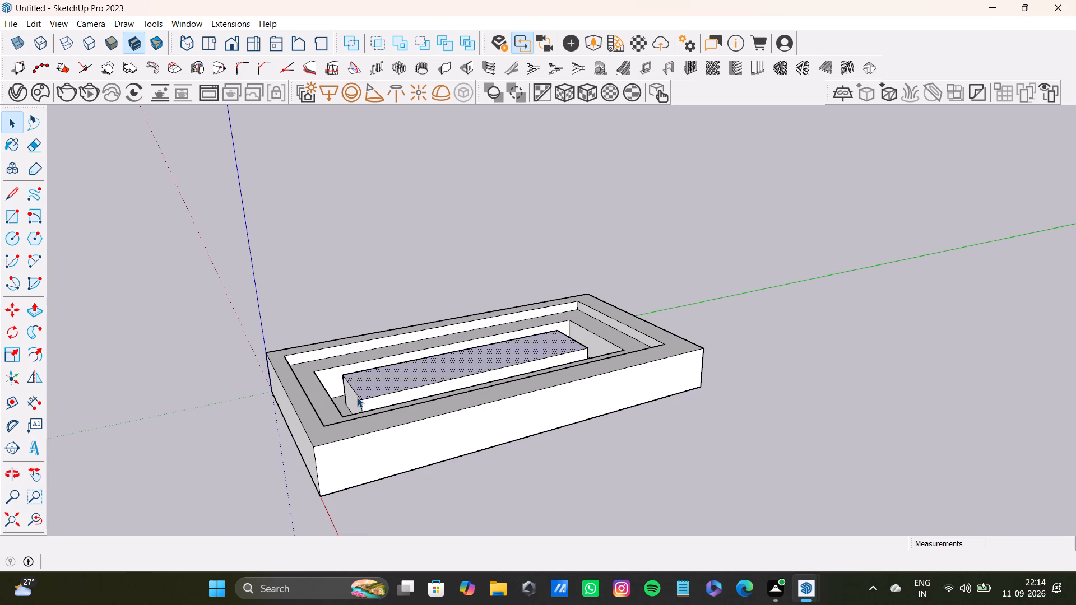
pyautogui.moveTo(328, 413); pyautogui.dragTo(414, 467, button='middle')
# Draw a rectangle about 2727845' by 1233322' beyond the frame along the green axis, with two nested rectangles inside it.
pyautogui.click(10, 220)
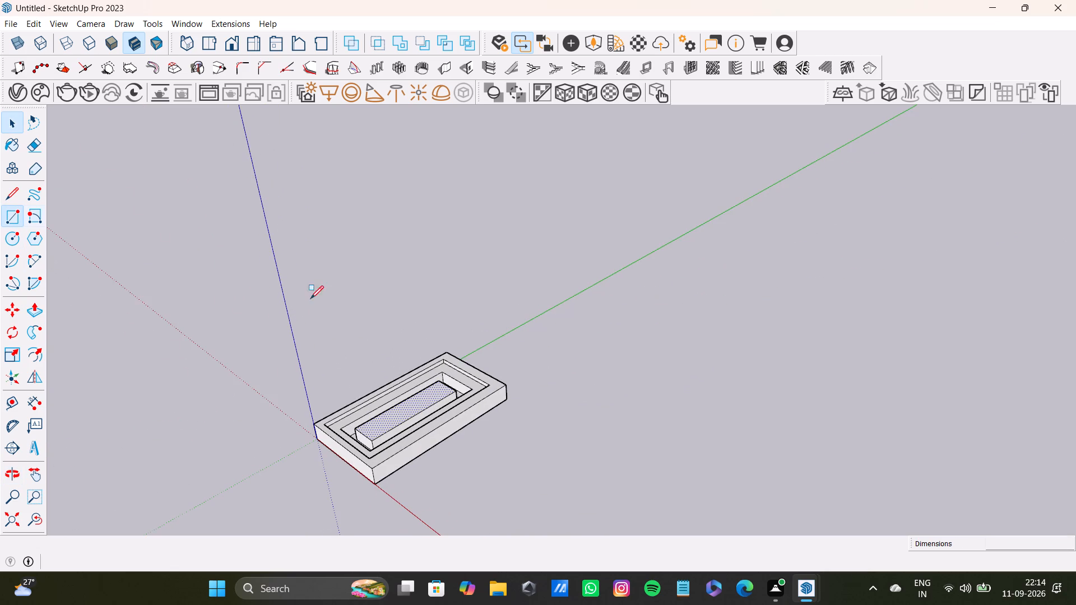
pyautogui.scroll(6, 533, 338)
pyautogui.click(481, 337)
pyautogui.scroll(-3, 703, 406)
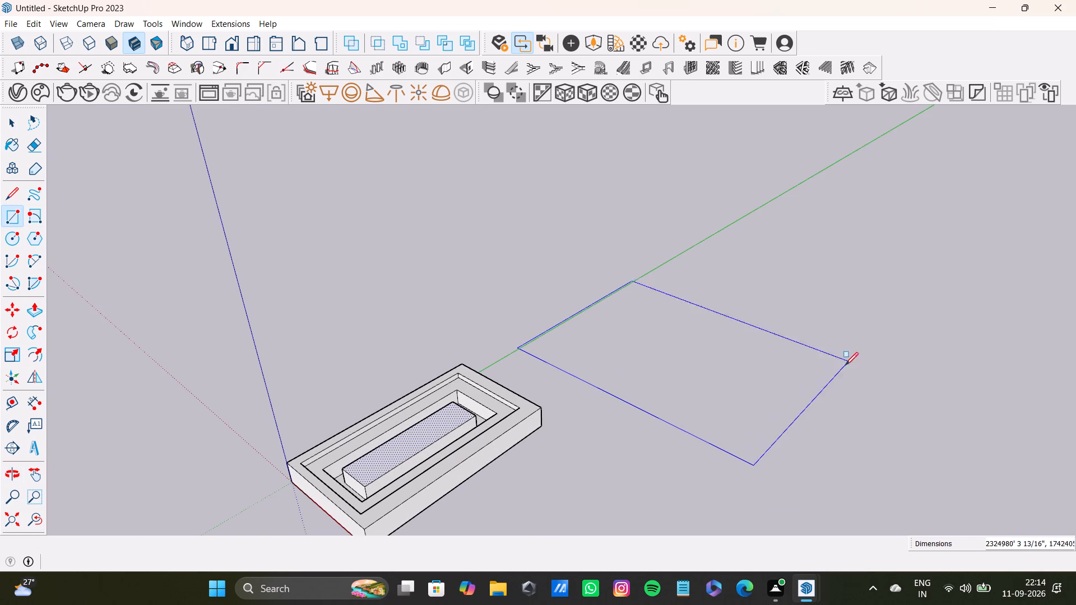
pyautogui.click(874, 407)
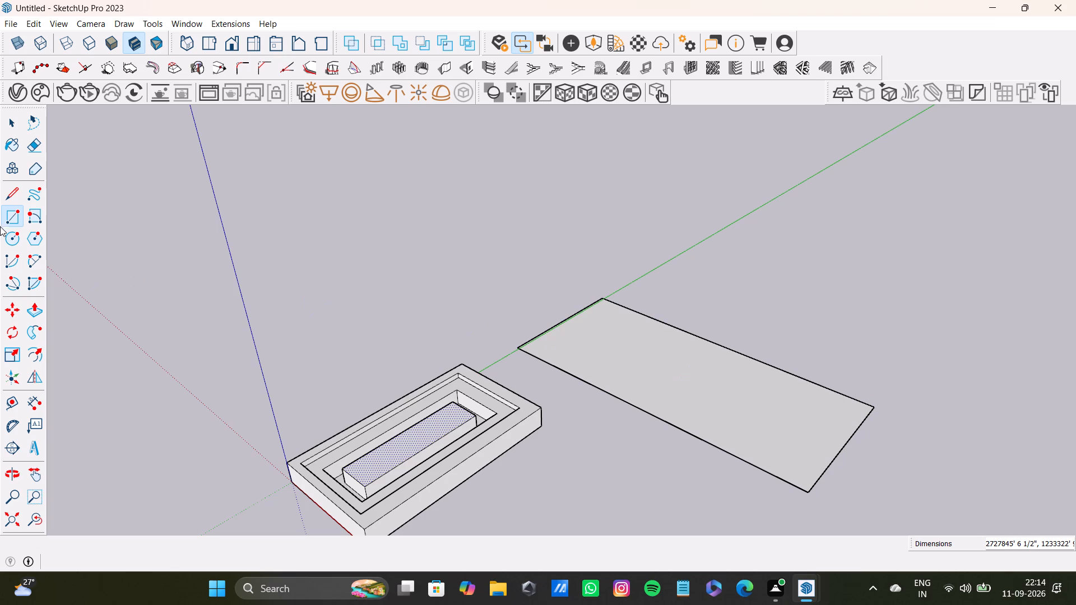
pyautogui.click(11, 218)
pyautogui.click(558, 339)
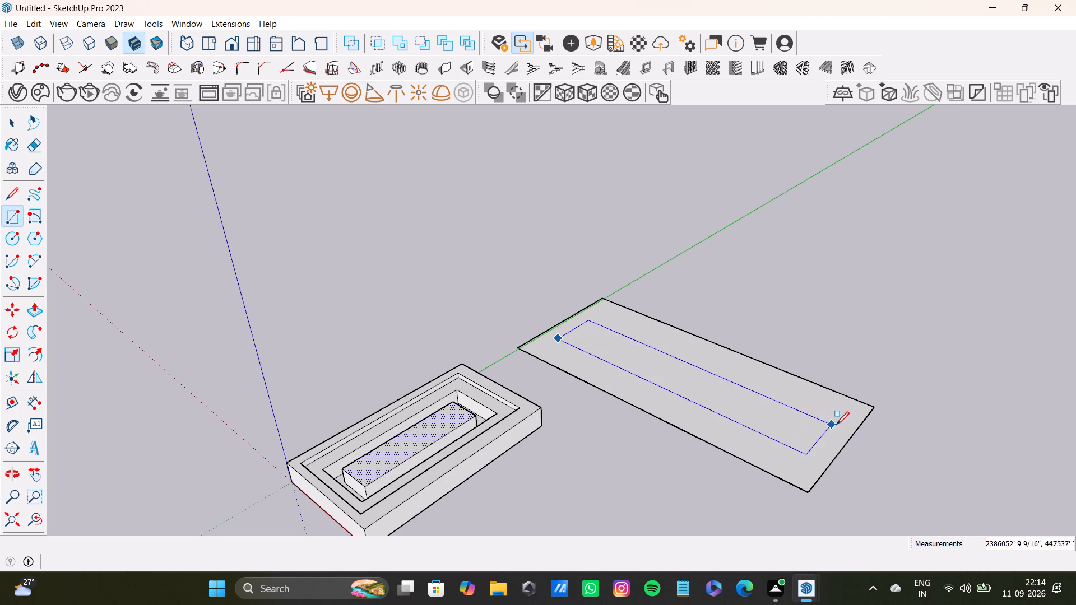
pyautogui.click(847, 411)
pyautogui.click(591, 332)
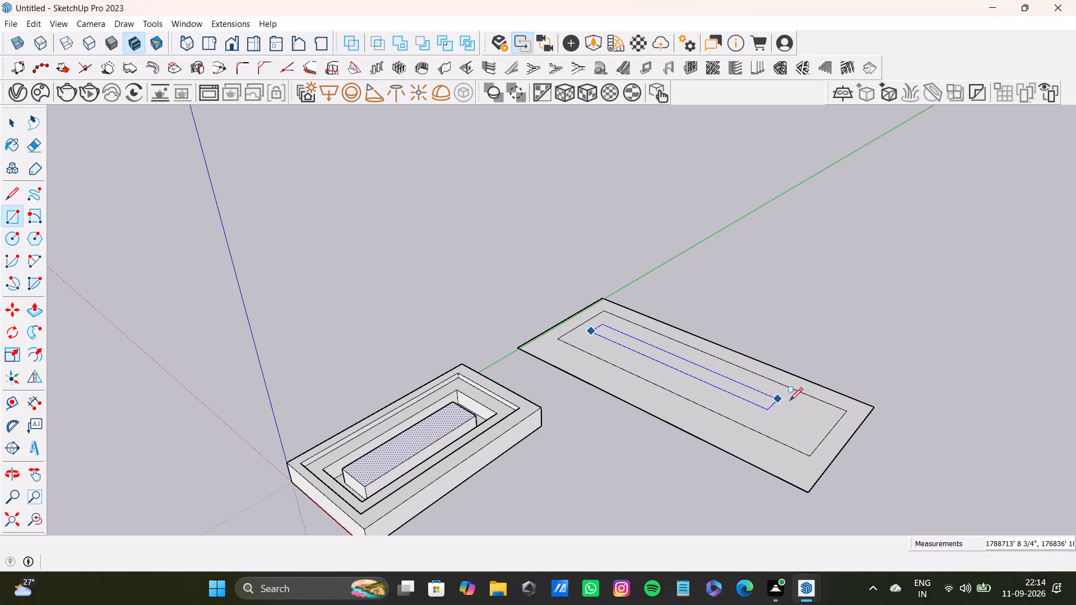
pyautogui.click(823, 413)
# Add two narrow strip rectangles along the second shape's near long side, one outside and one inside its middle rectangle.
pyautogui.click(536, 345)
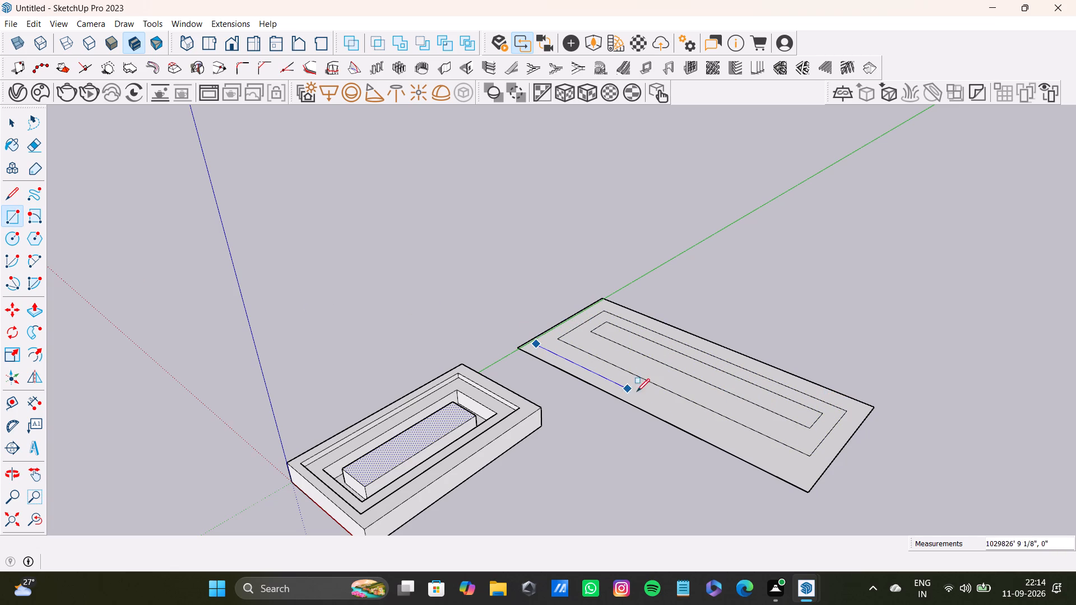
pyautogui.click(790, 453)
pyautogui.scroll(-5, 579, 397)
pyautogui.keyDown('shift'); pyautogui.moveTo(568, 381); pyautogui.dragTo(520, 341, button='middle'); pyautogui.keyUp('shift')
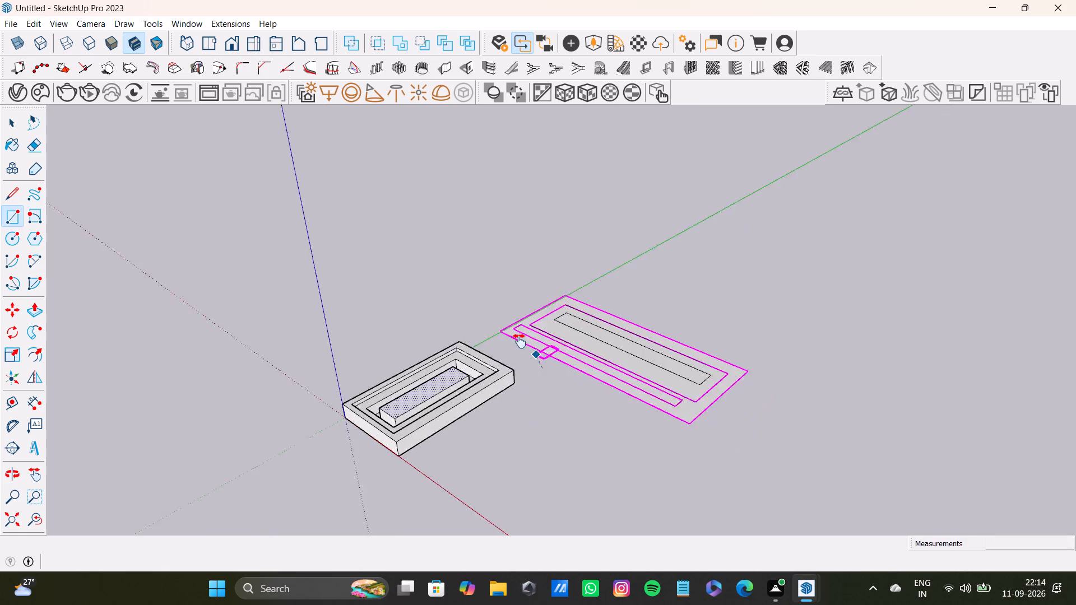
pyautogui.keyDown('shift'); pyautogui.moveTo(520, 341); pyautogui.dragTo(504, 336, button='middle'); pyautogui.keyUp('shift')
pyautogui.scroll(8, 542, 349)
pyautogui.click(506, 278)
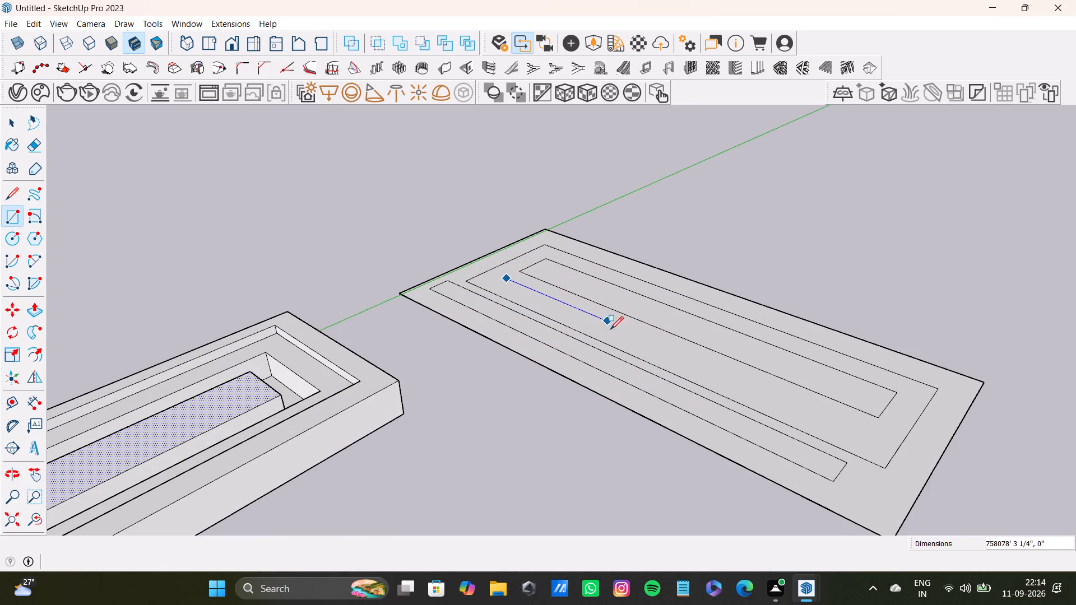
pyautogui.click(853, 442)
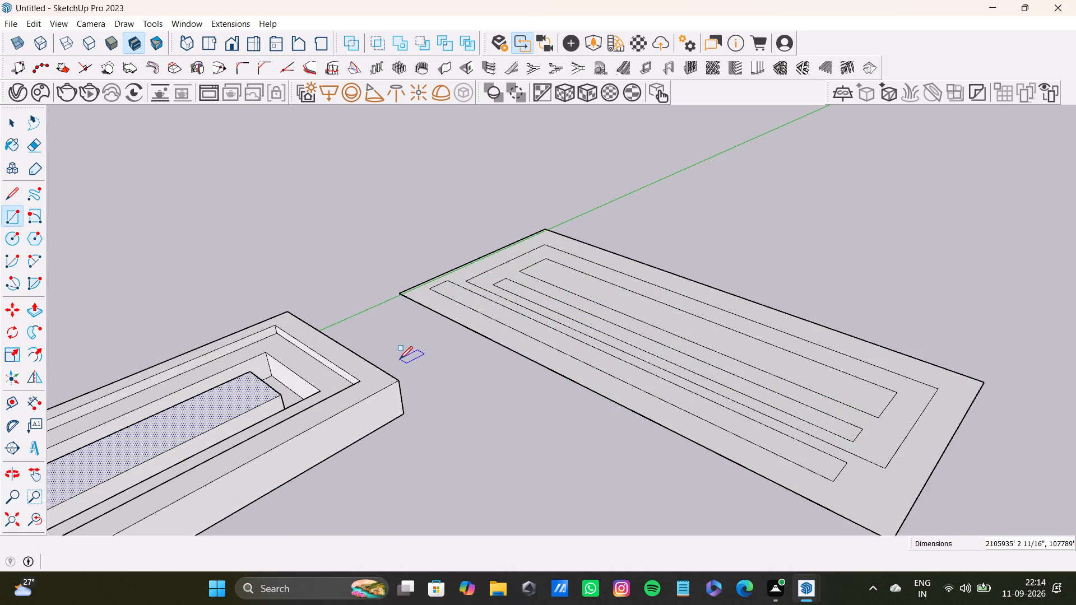
# Draw a third set of four nested rectangles farther along the green axis, the outermost about 3896894' long.
pyautogui.scroll(-10, 400, 361)
pyautogui.scroll(-4, 541, 272)
pyautogui.scroll(5, 493, 283)
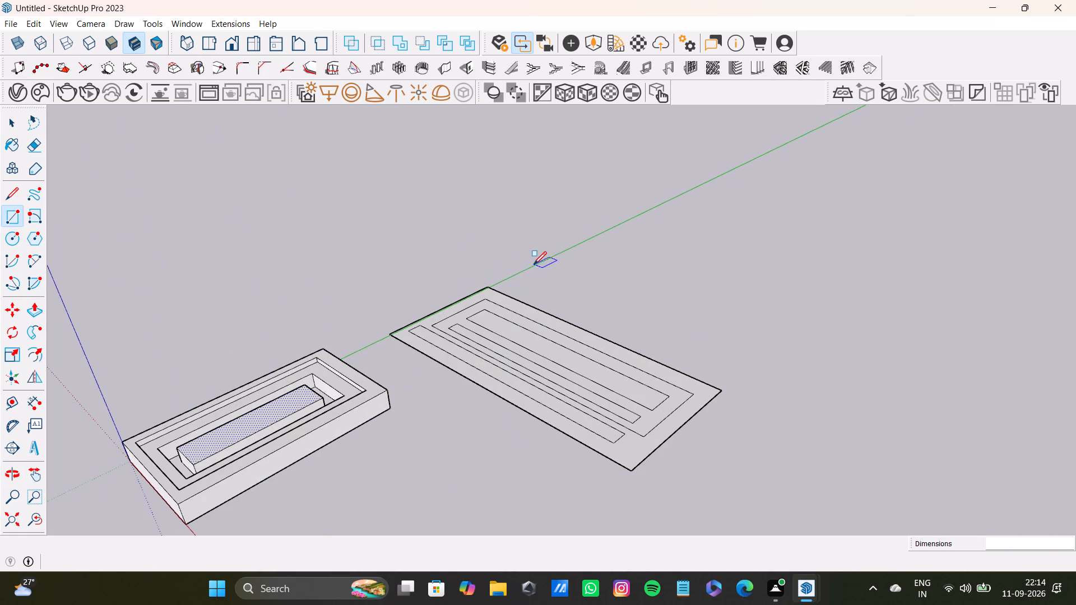
pyautogui.click(536, 266)
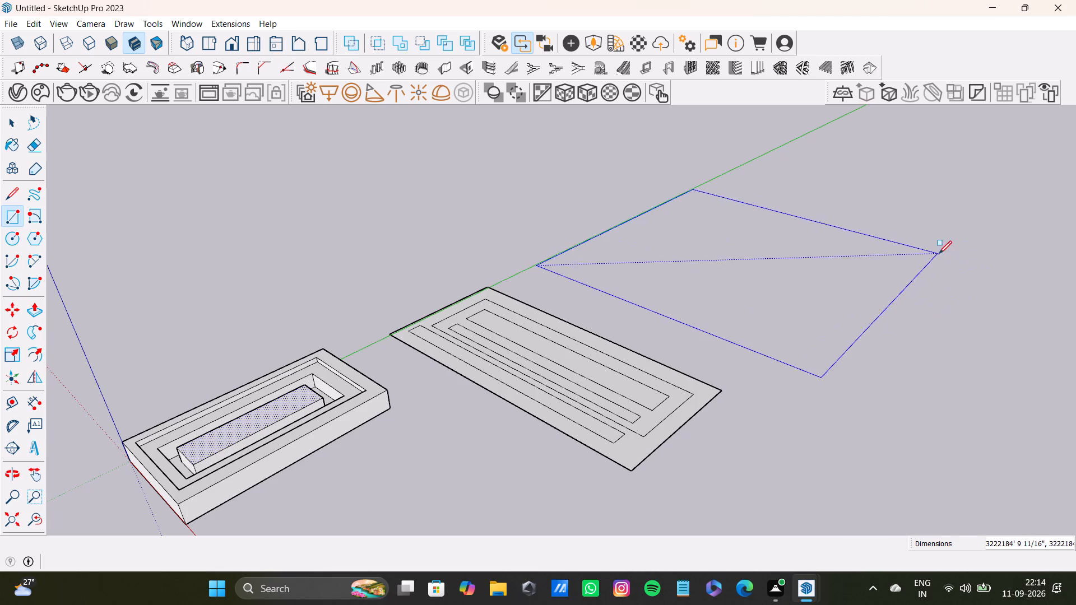
pyautogui.click(976, 311)
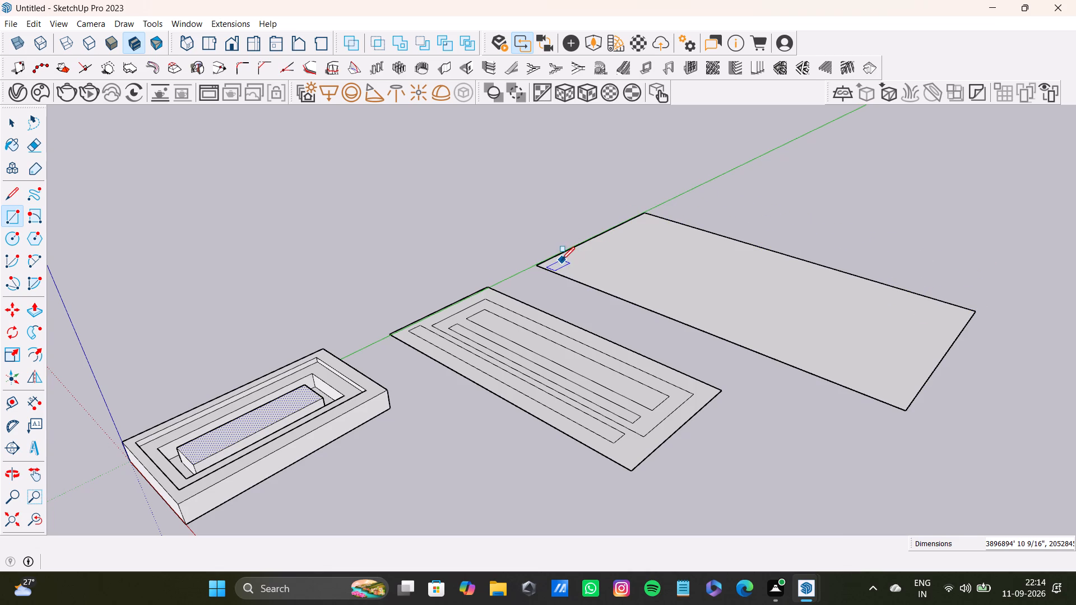
pyautogui.click(560, 260)
pyautogui.click(961, 318)
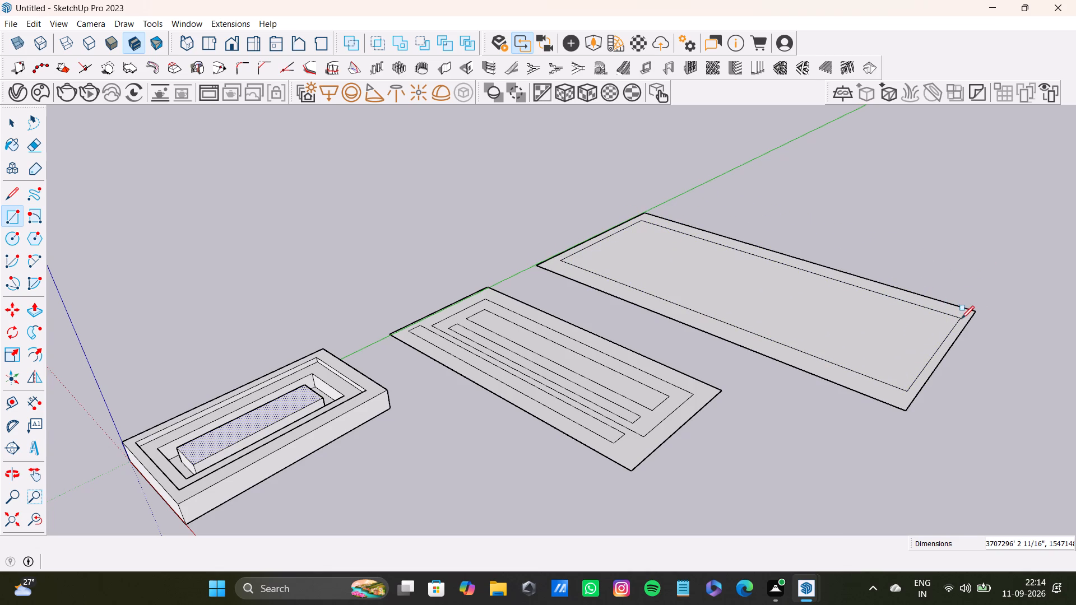
pyautogui.click(596, 252)
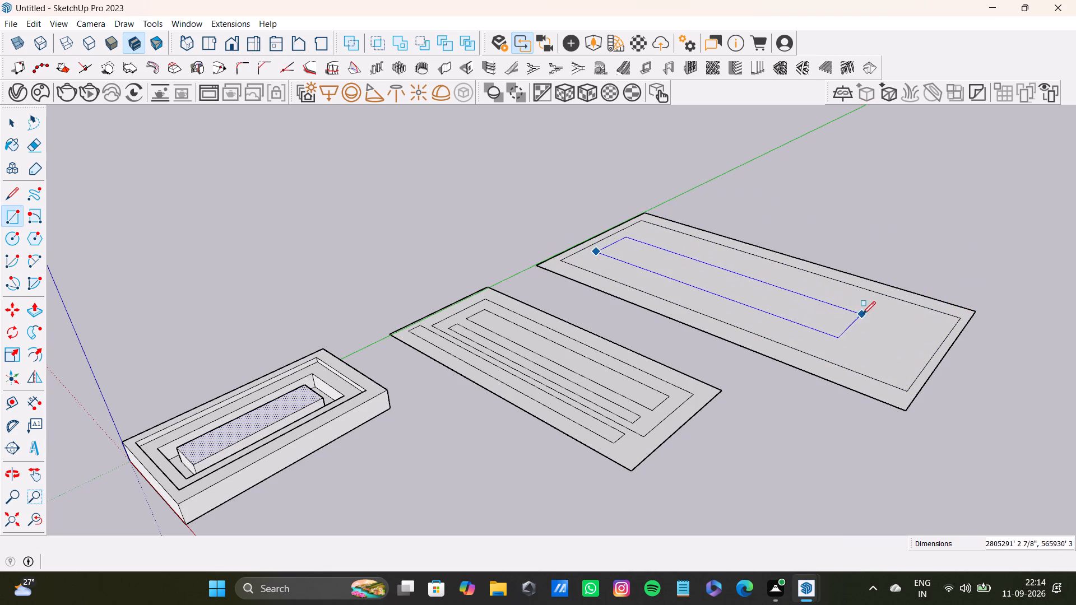
pyautogui.click(931, 326)
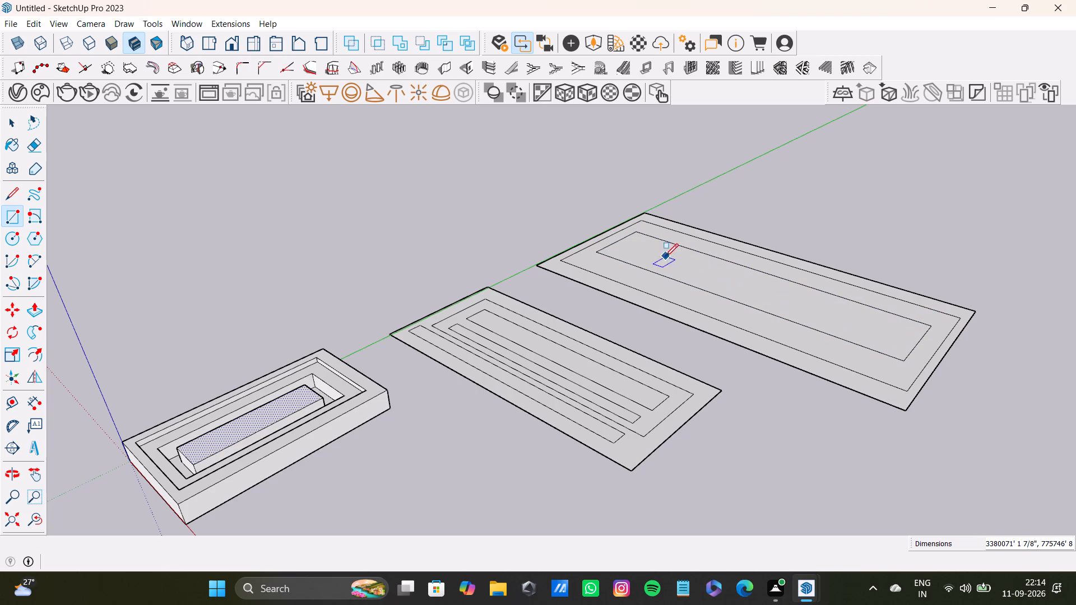
pyautogui.click(633, 243)
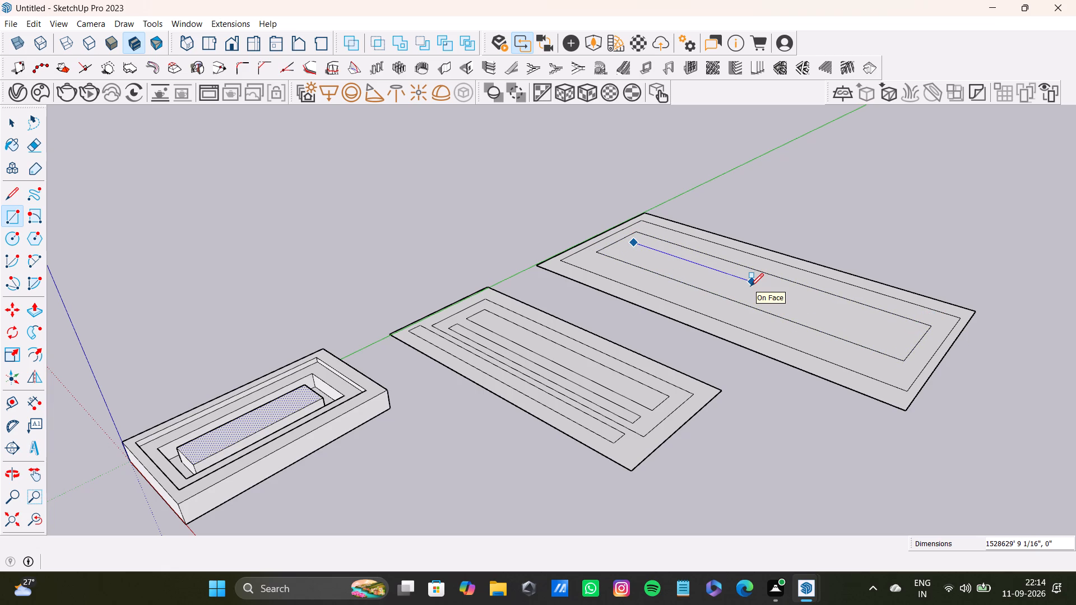
pyautogui.click(902, 349)
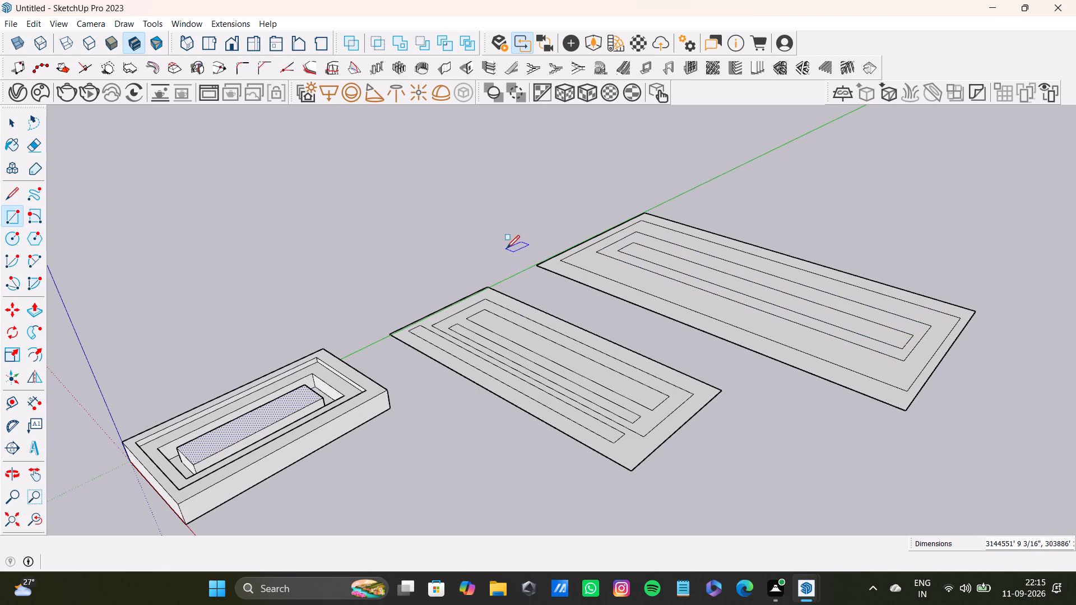
# Draw a separate rectangle about 2468096' along one side, on the opposite side of the green axis behind the stepped frame.
pyautogui.click(323, 185)
pyautogui.click(207, 318)
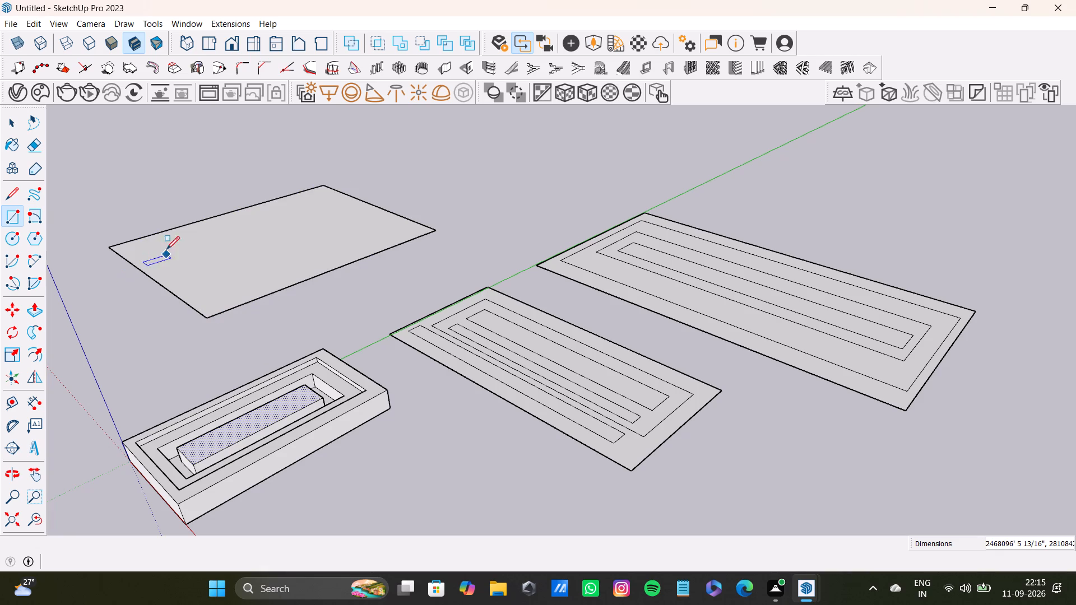
# Draw four progressively smaller nested rectangles inside the separate rectangle, the largest about 2315191' by 1854947'.
pyautogui.click(142, 248)
pyautogui.click(404, 230)
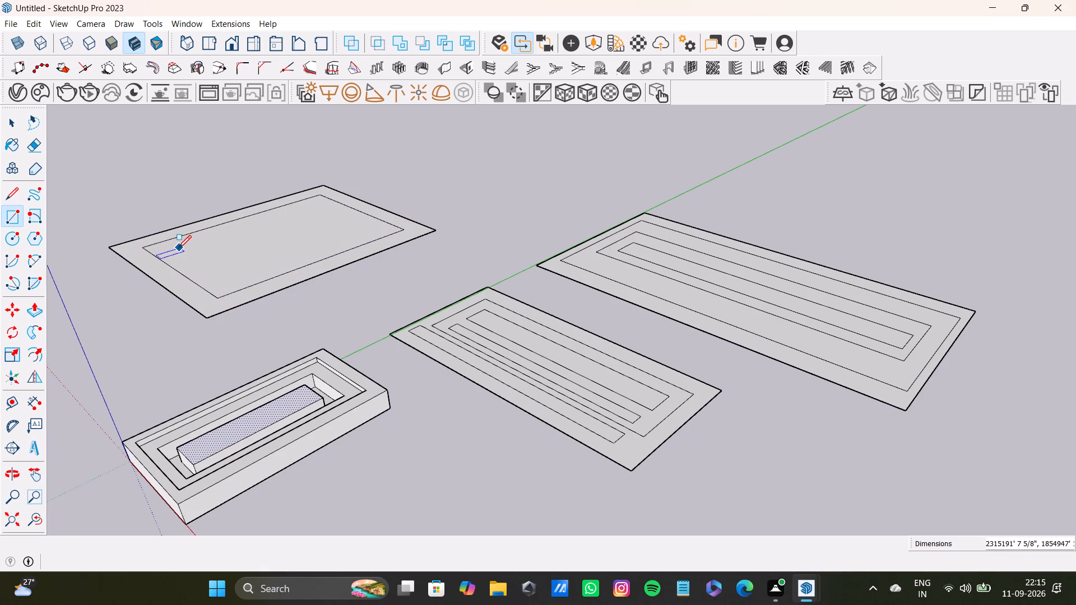
pyautogui.click(178, 248)
pyautogui.click(361, 231)
pyautogui.click(215, 246)
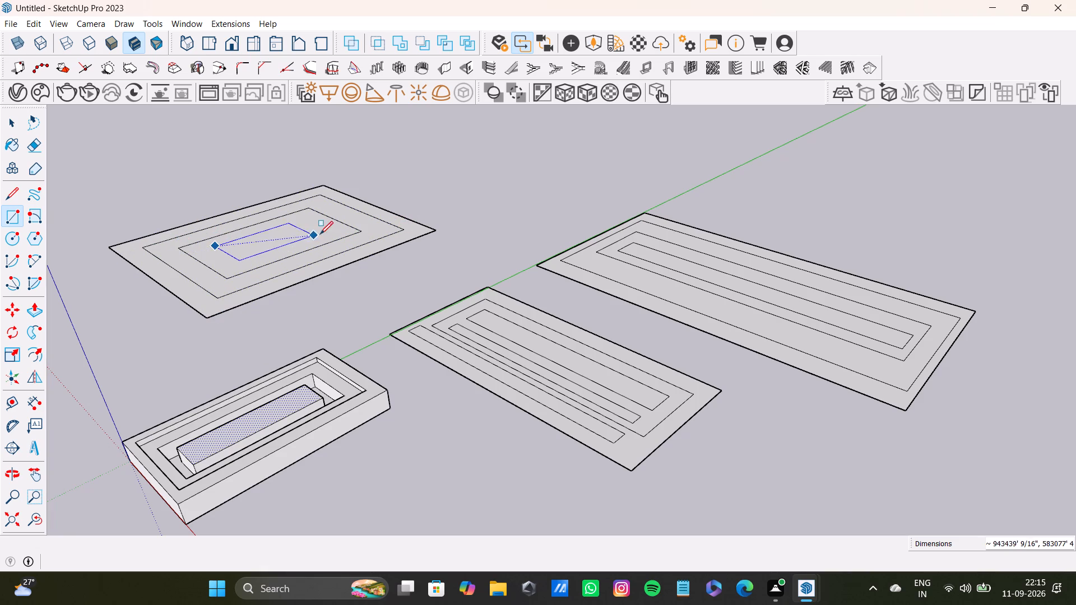
pyautogui.click(322, 232)
pyautogui.scroll(5, 243, 244)
pyautogui.click(238, 243)
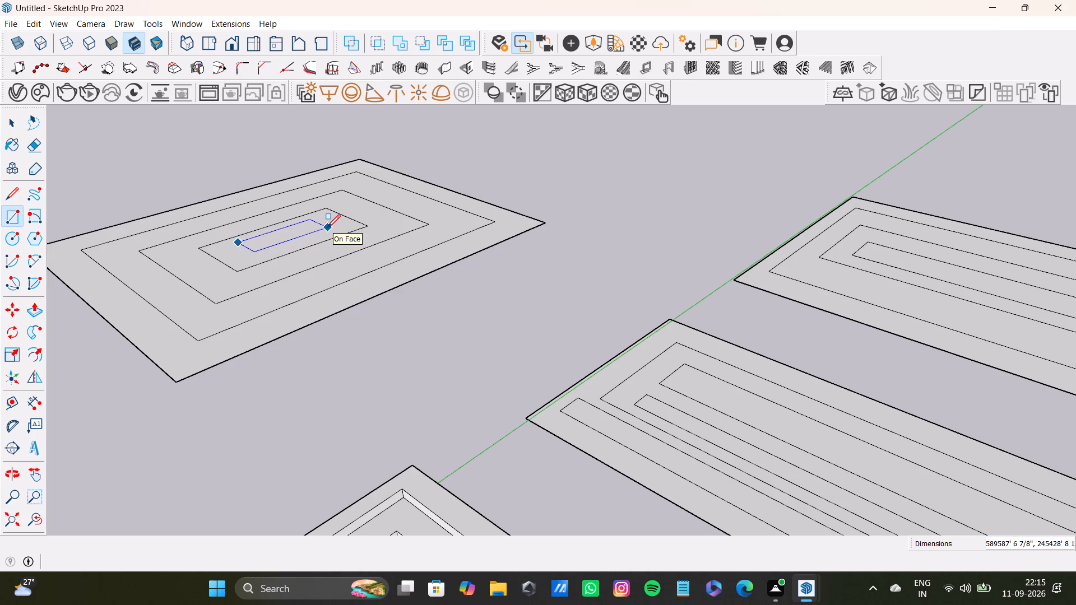
pyautogui.click(338, 227)
pyautogui.press('space')
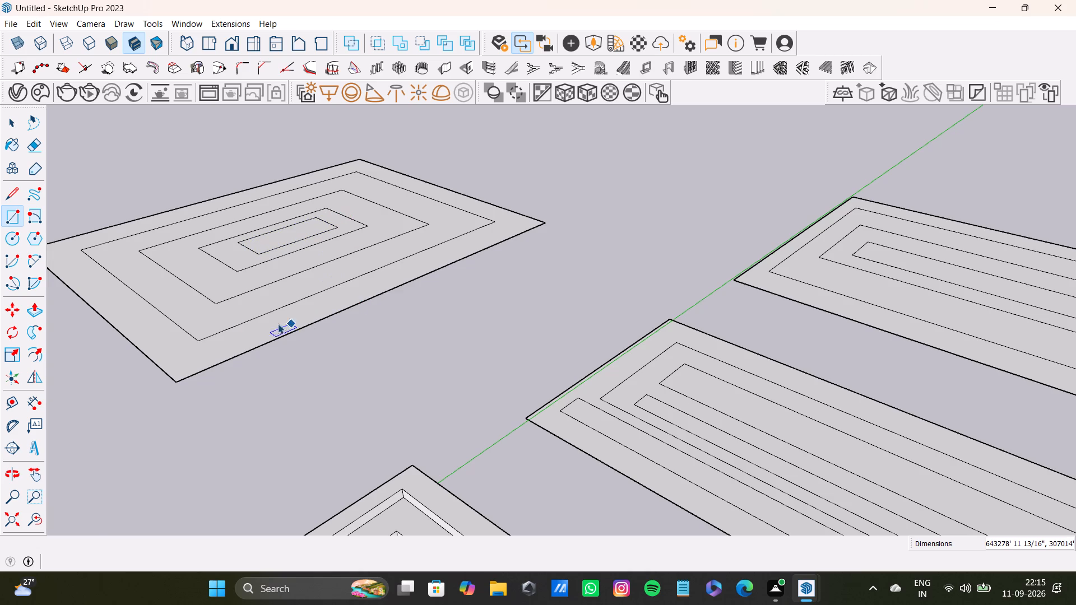
# Push/Pull the outermost ring of the new nested set upward into a tall rectangular frame around the inner rectangles.
pyautogui.scroll(-5, 215, 317)
pyautogui.click(196, 338)
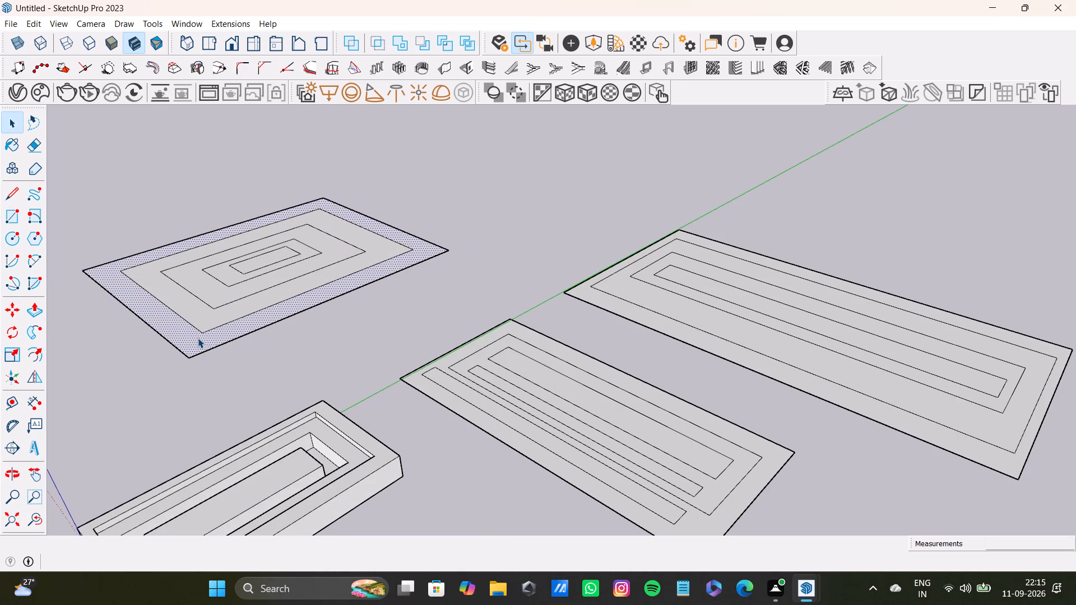
pyautogui.press('p')
pyautogui.moveTo(198, 338); pyautogui.dragTo(178, 297)
pyautogui.press('space')
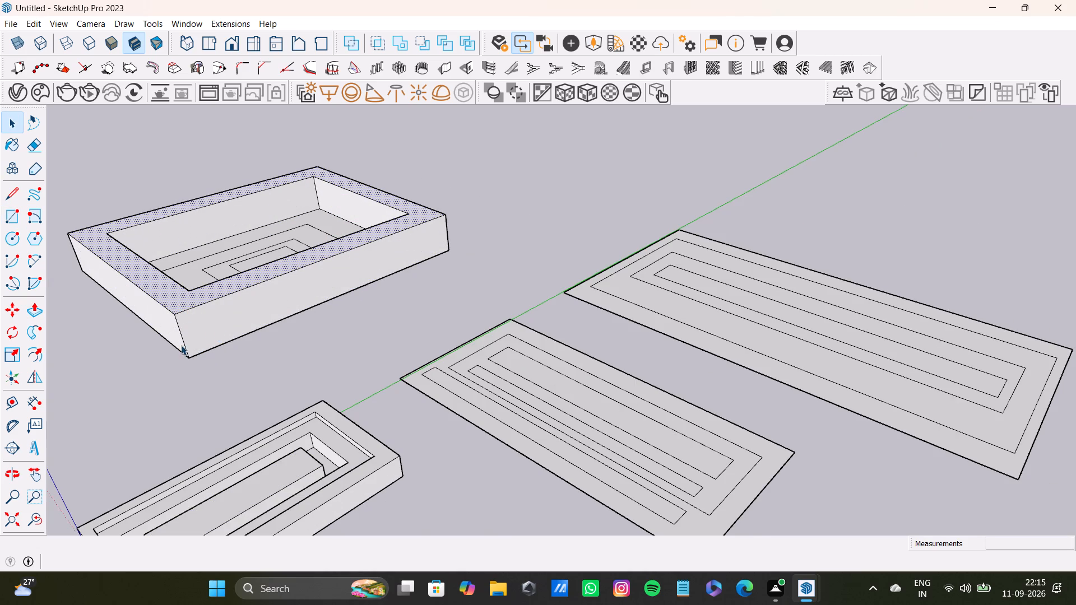
# Raise the second ring inside the new frame with Push/Pull to a step lower than the outer rim.
pyautogui.moveTo(205, 296); pyautogui.dragTo(198, 434, button='middle')
pyautogui.click(157, 257)
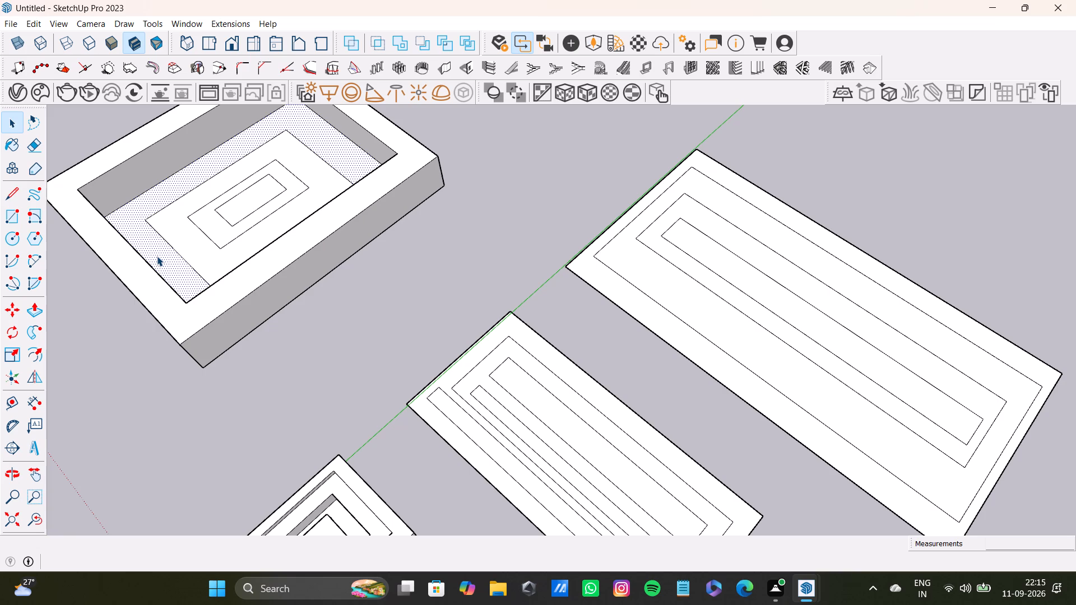
pyautogui.press('p')
pyautogui.moveTo(161, 250); pyautogui.dragTo(135, 239)
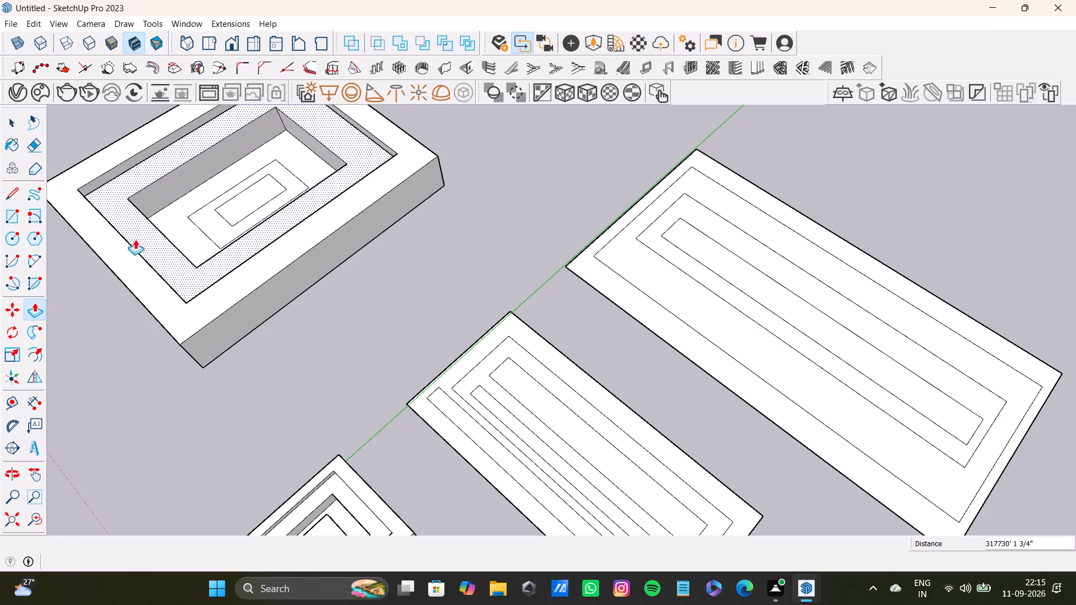
pyautogui.moveTo(135, 239); pyautogui.dragTo(138, 241)
pyautogui.press('space')
# Raise the third ring inside the new frame about 159037' with Push/Pull, forming a lower inner step.
pyautogui.click(183, 229)
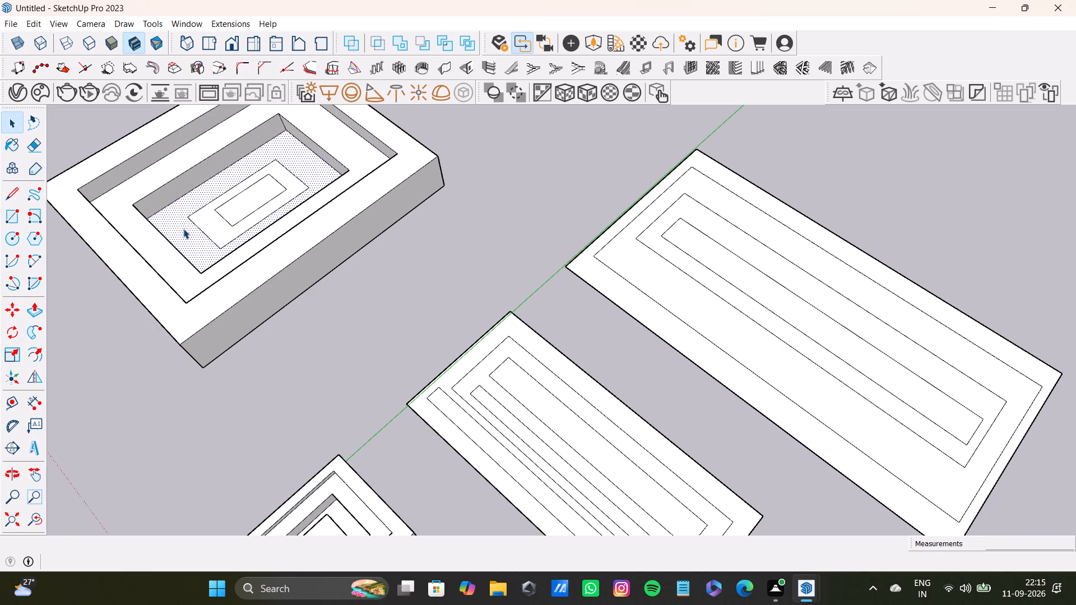
pyautogui.press('p')
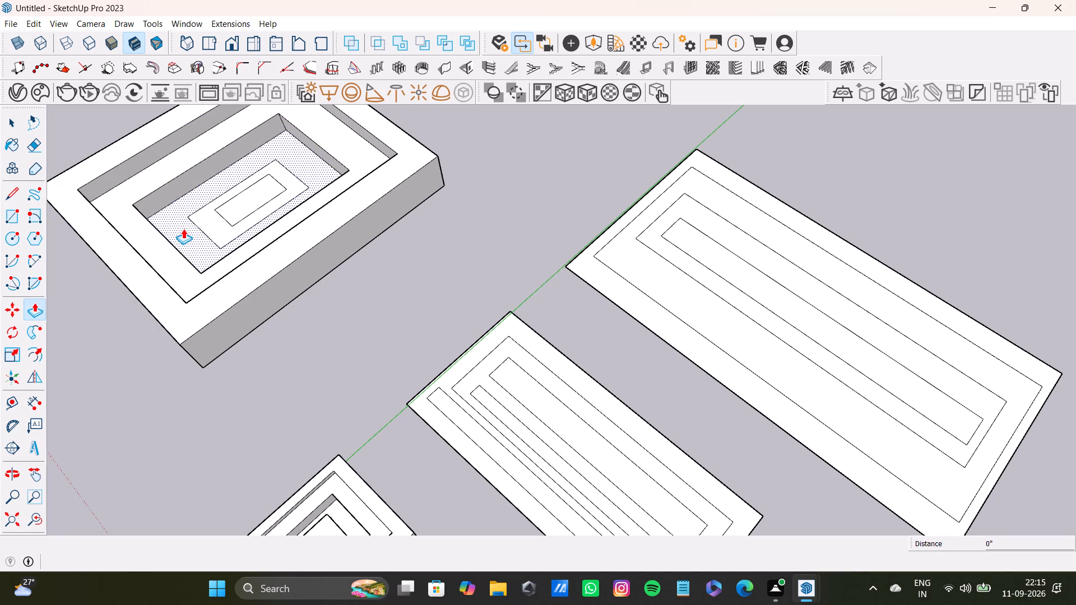
pyautogui.moveTo(183, 229); pyautogui.dragTo(166, 224)
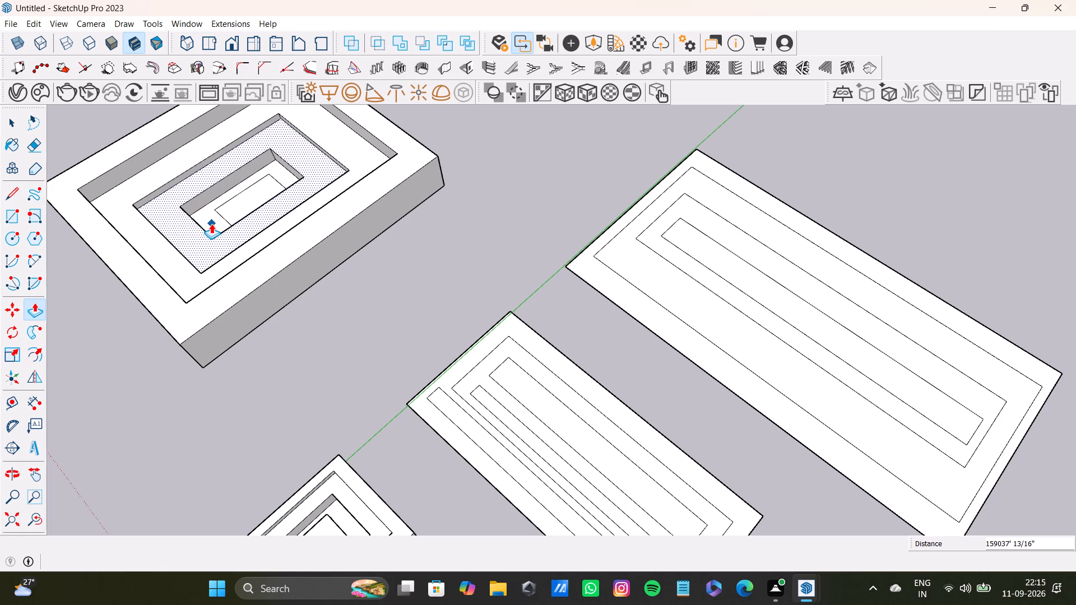
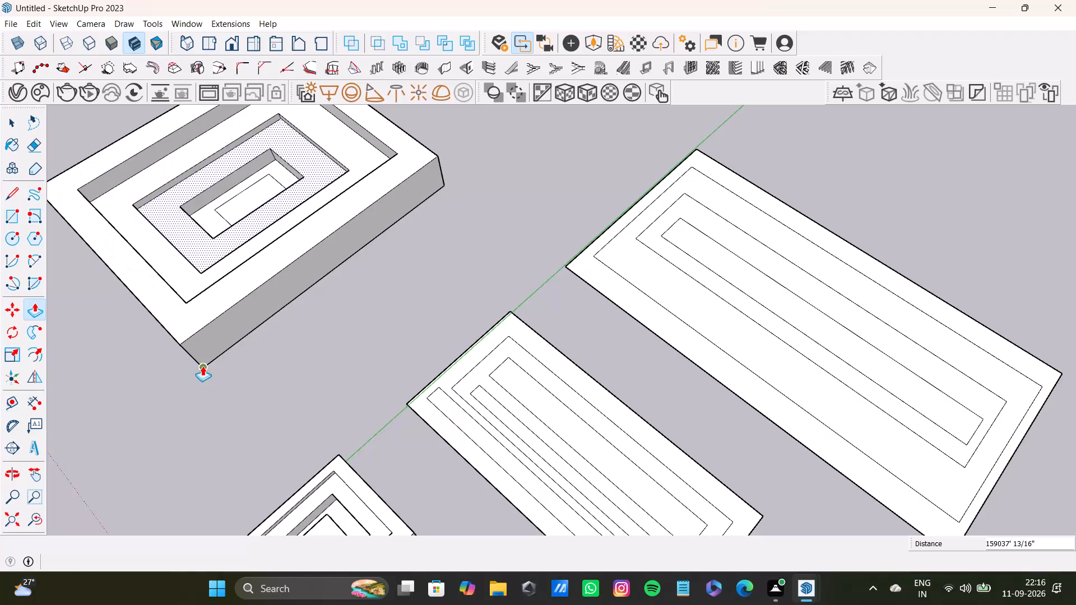
# Draw a large rectangle with one edge on the green axis, beyond the existing flat nested panels.
pyautogui.scroll(-6, 226, 365)
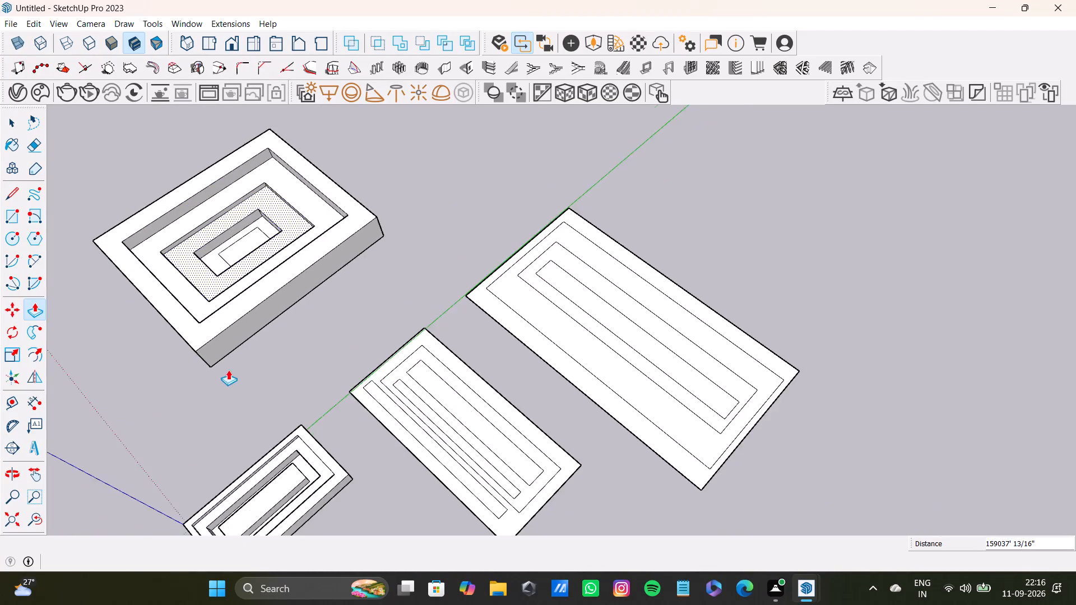
pyautogui.scroll(-13, 228, 370)
pyautogui.click(11, 218)
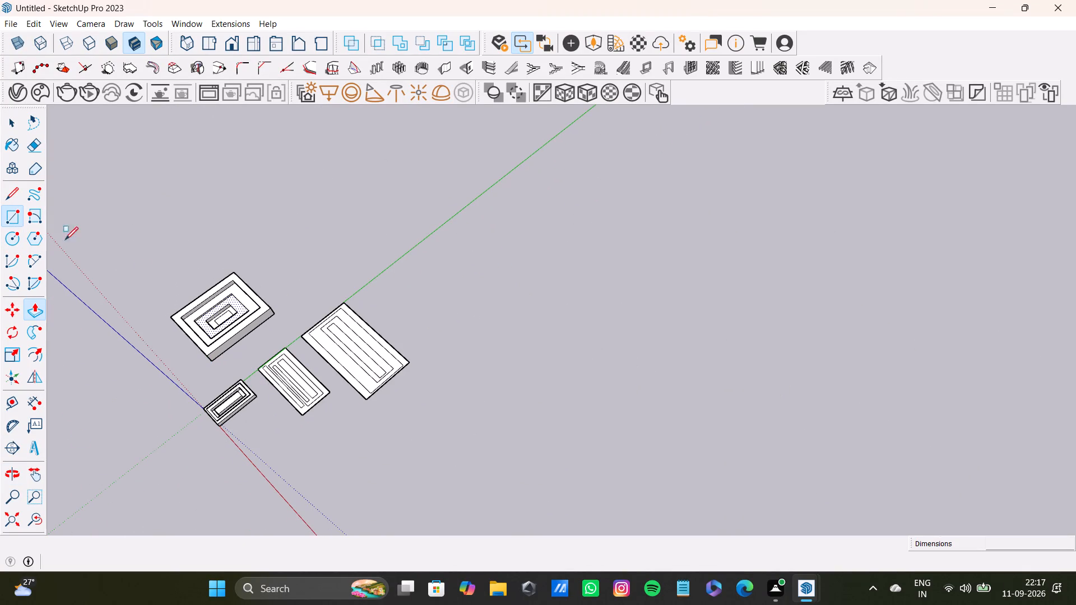
pyautogui.click(374, 278)
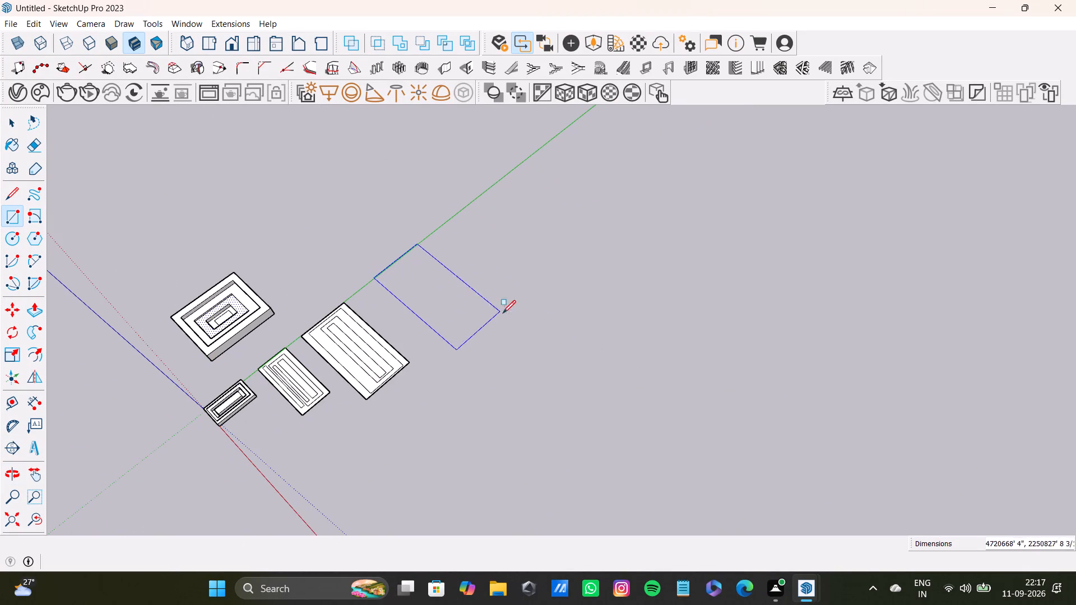
pyautogui.click(777, 335)
# Draw six progressively smaller nested rectangles inside the large rectangle, the smallest about 7921860' by 341261'.
pyautogui.click(399, 276)
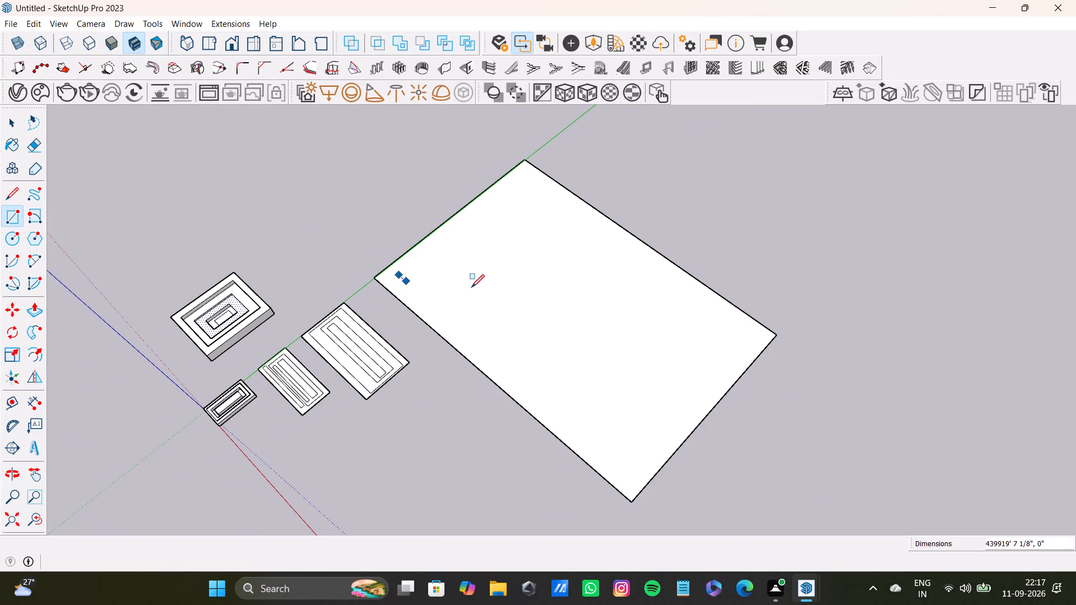
pyautogui.click(748, 342)
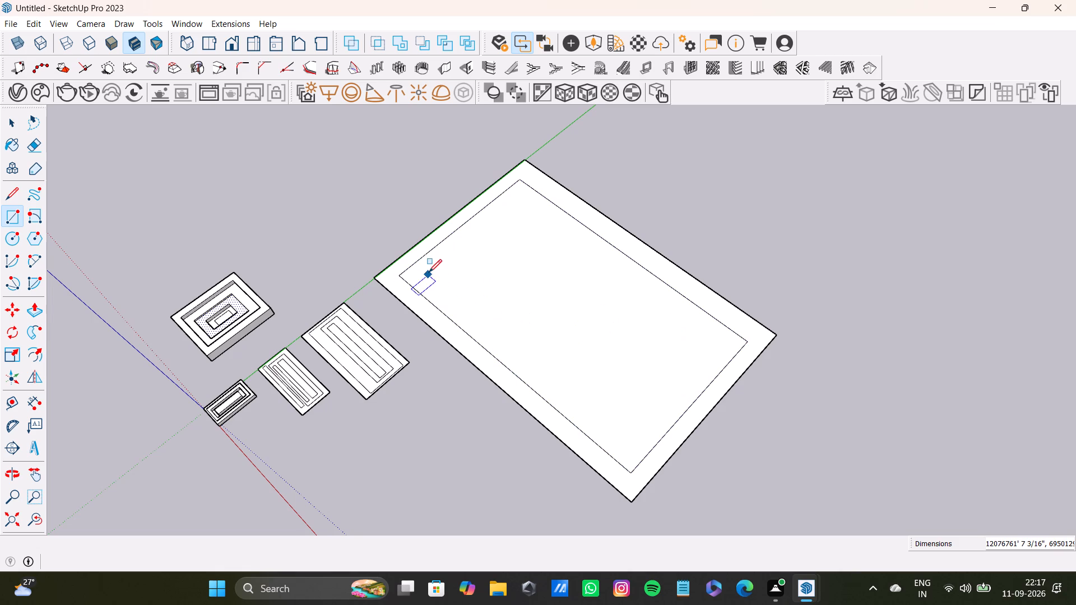
pyautogui.click(429, 272)
pyautogui.click(723, 350)
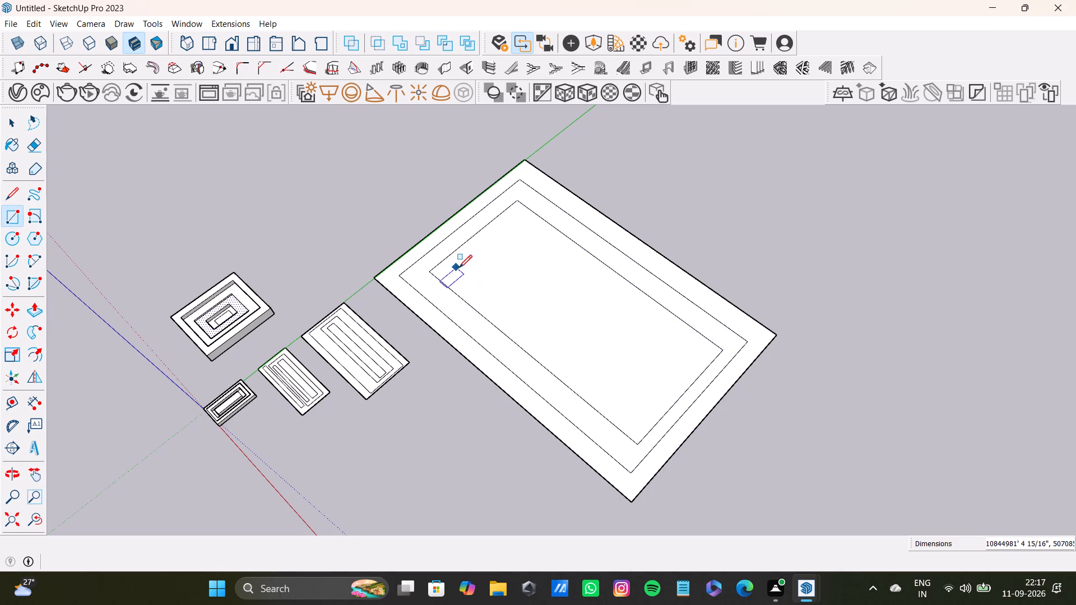
pyautogui.click(456, 268)
pyautogui.click(709, 354)
pyautogui.click(478, 264)
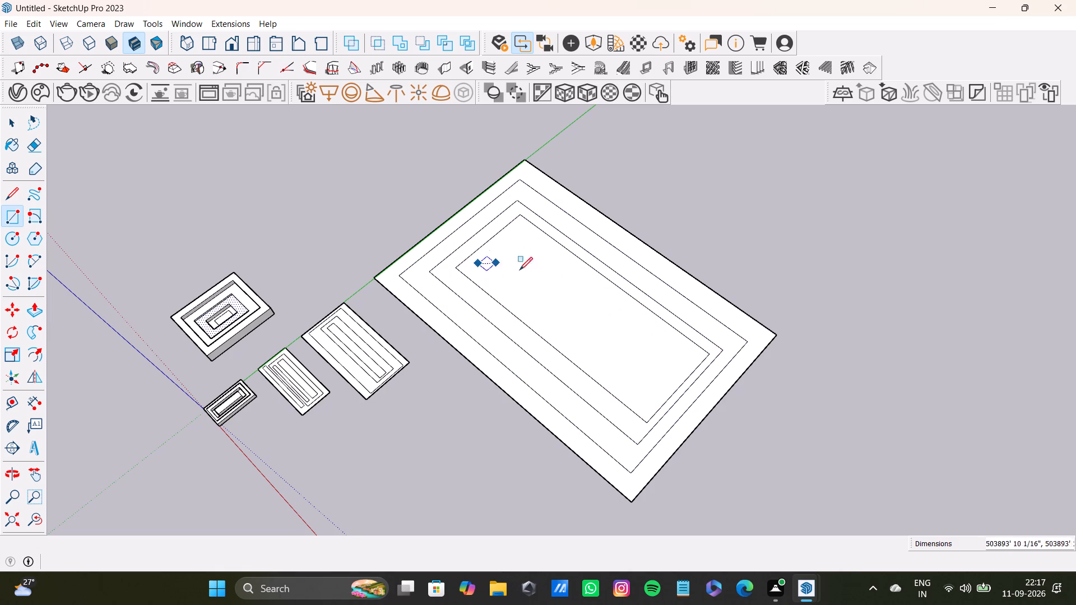
pyautogui.click(697, 364)
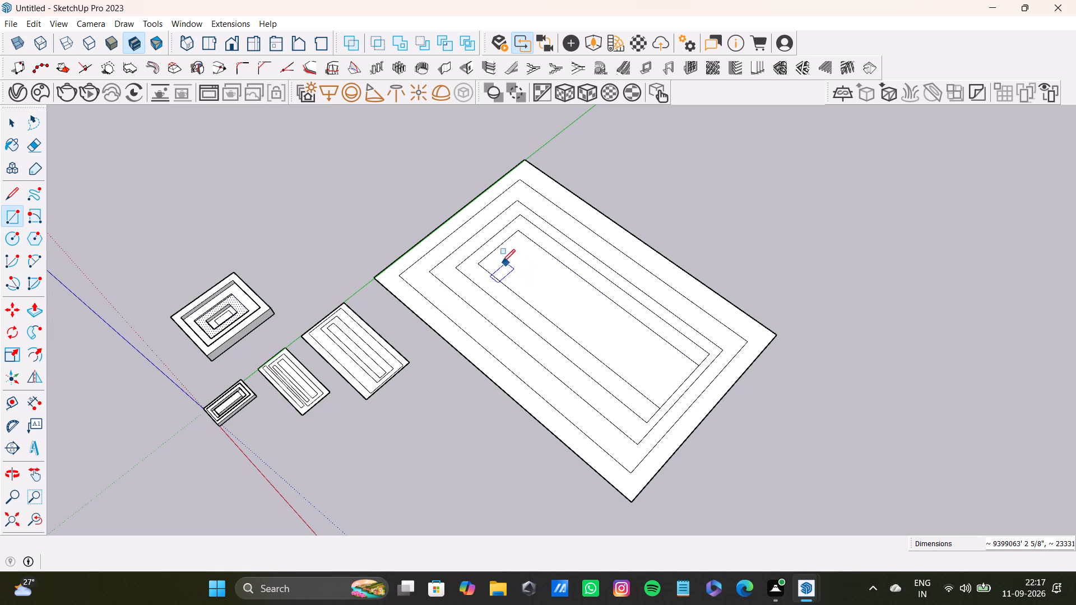
pyautogui.click(498, 260)
pyautogui.click(681, 369)
pyautogui.click(513, 260)
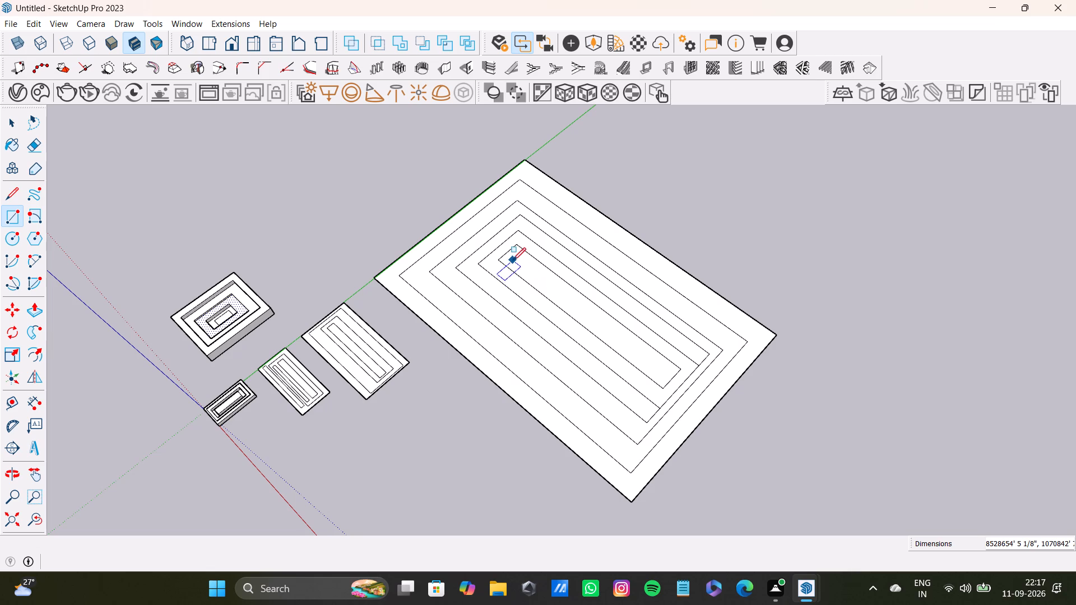
pyautogui.scroll(8, 624, 361)
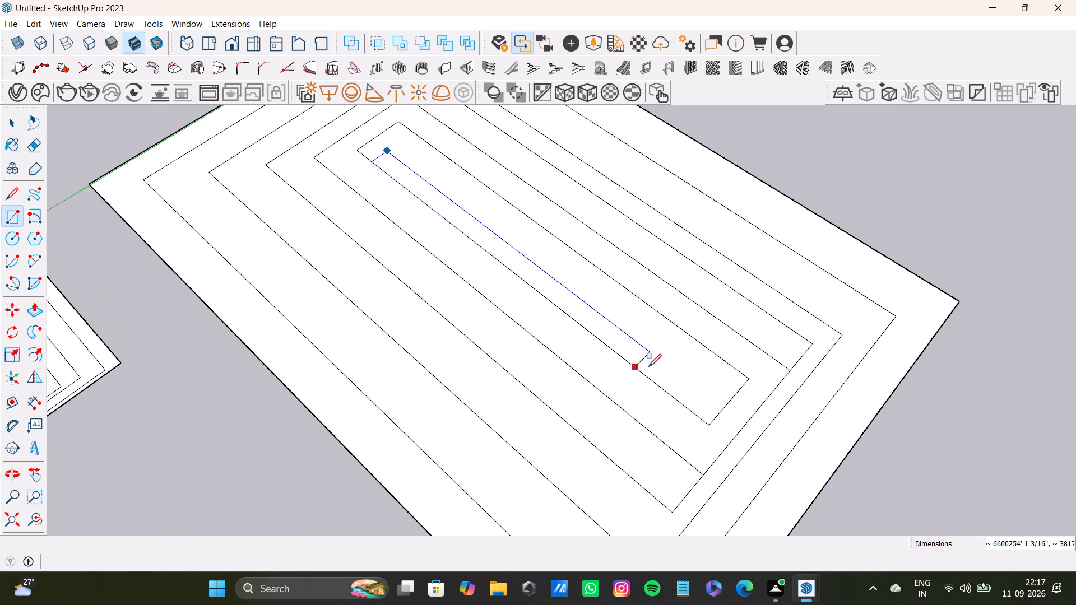
pyautogui.click(729, 388)
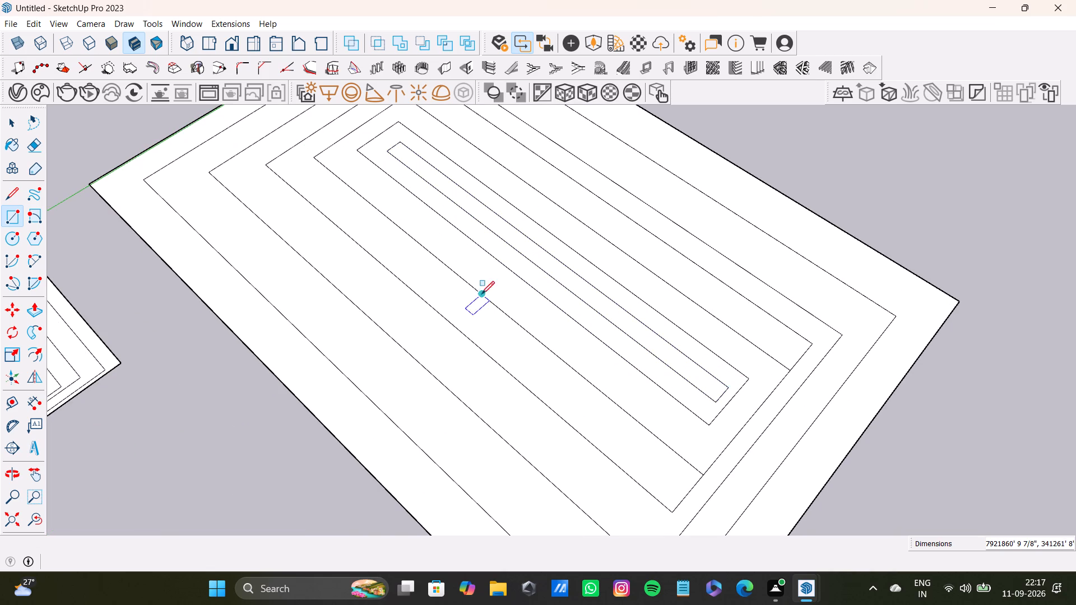
pyautogui.scroll(-20, 467, 297)
pyautogui.press('space')
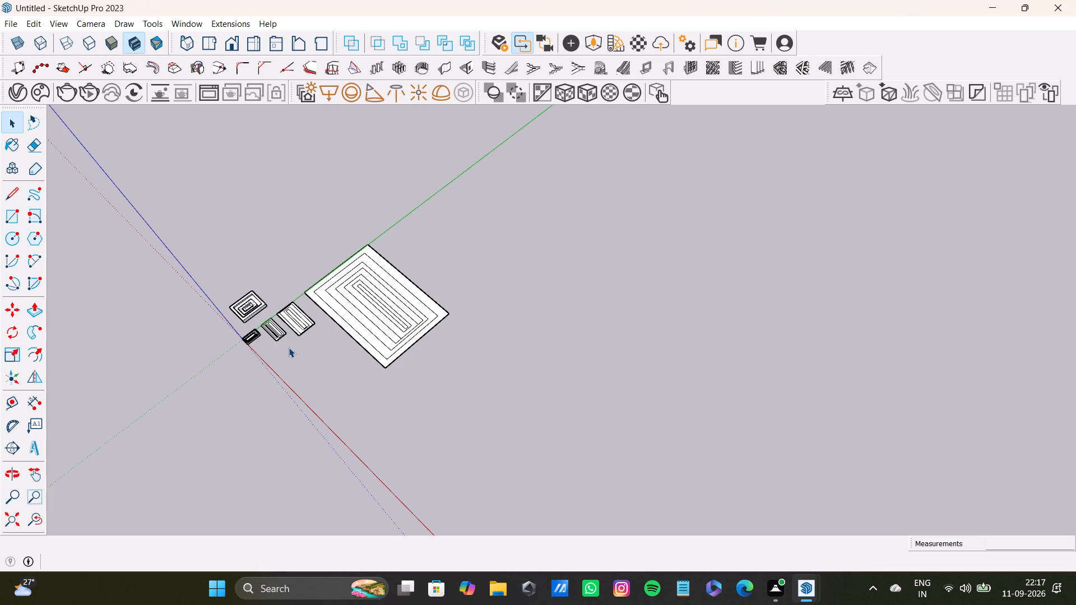
pyautogui.press('space')
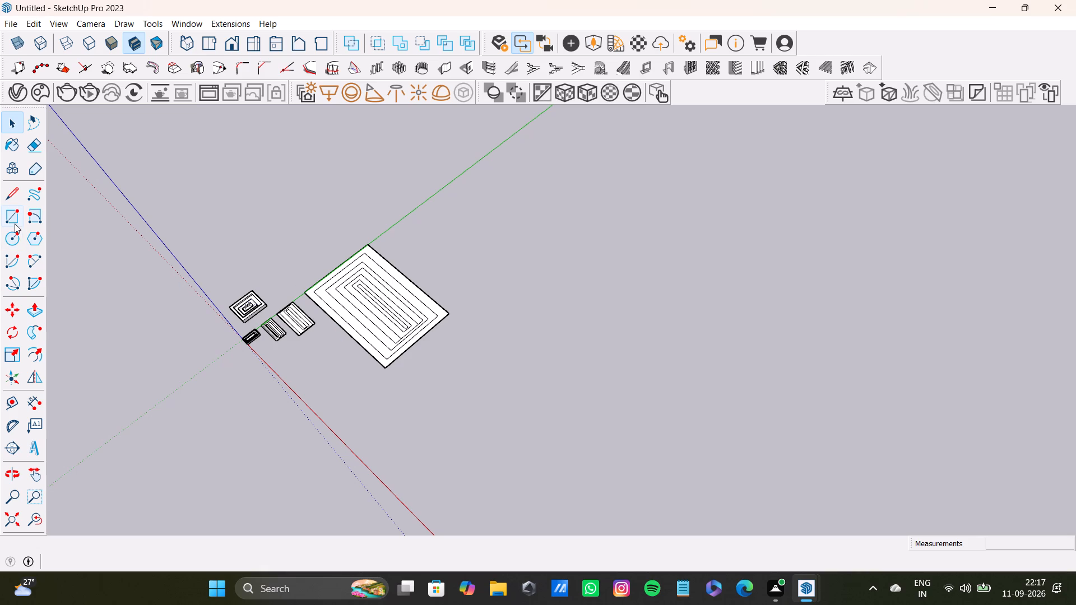
# Draw a bigger elongated rectangle farther along the green axis and nest three progressively smaller rectangles inside it.
pyautogui.click(15, 224)
pyautogui.click(420, 204)
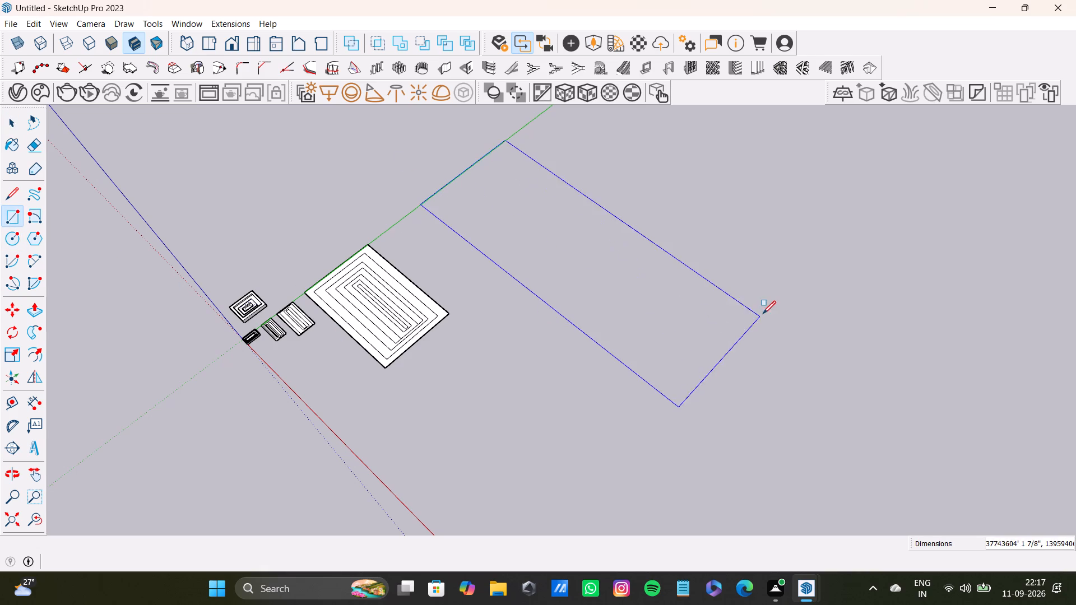
pyautogui.click(766, 312)
pyautogui.moveTo(433, 200); pyautogui.dragTo(438, 201)
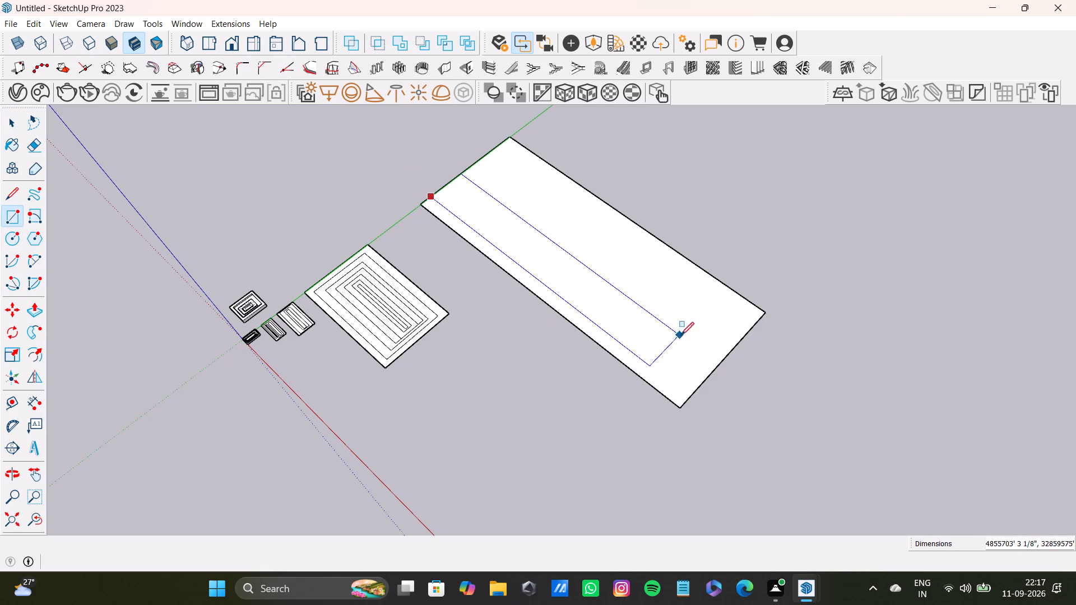
pyautogui.click(749, 318)
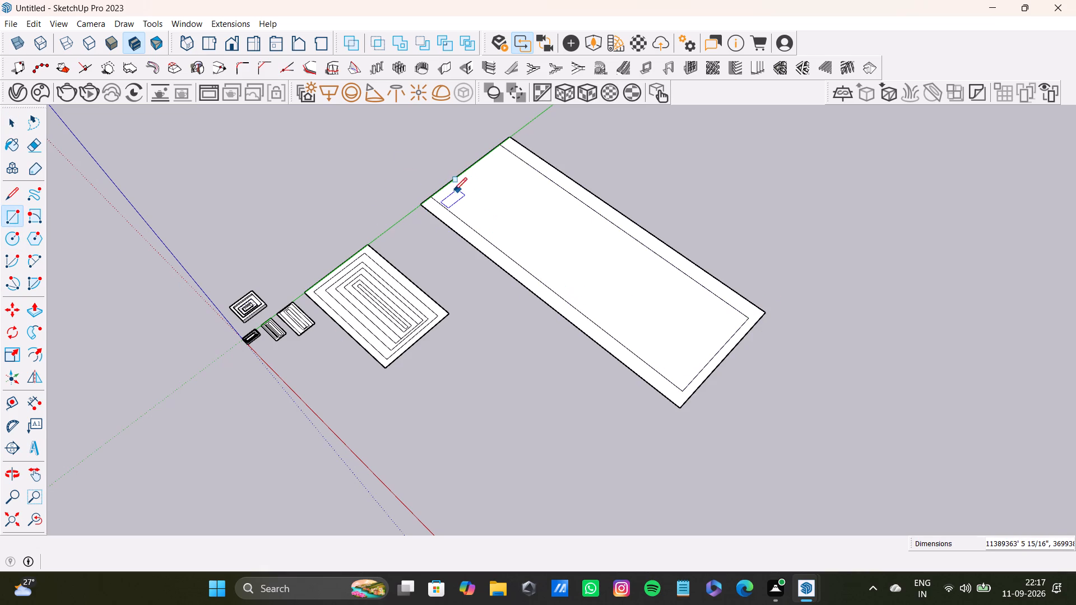
pyautogui.click(452, 191)
pyautogui.click(731, 317)
pyautogui.click(487, 190)
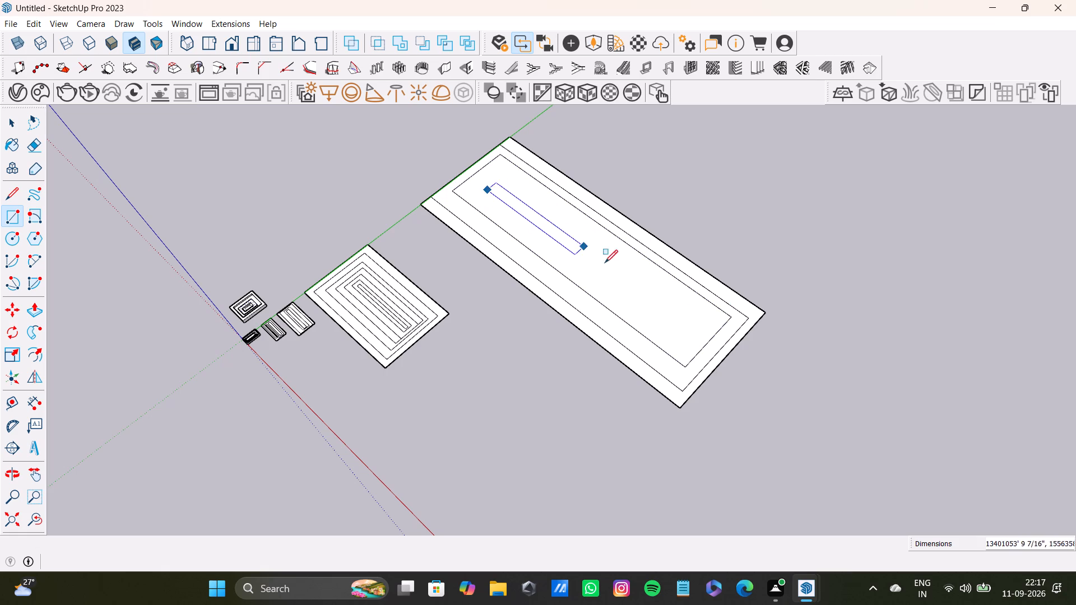
pyautogui.click(716, 324)
# Draw a rectangle about 64027450' long that surrounds the elongated nested set and crosses the green axis.
pyautogui.moveTo(359, 156); pyautogui.dragTo(373, 156)
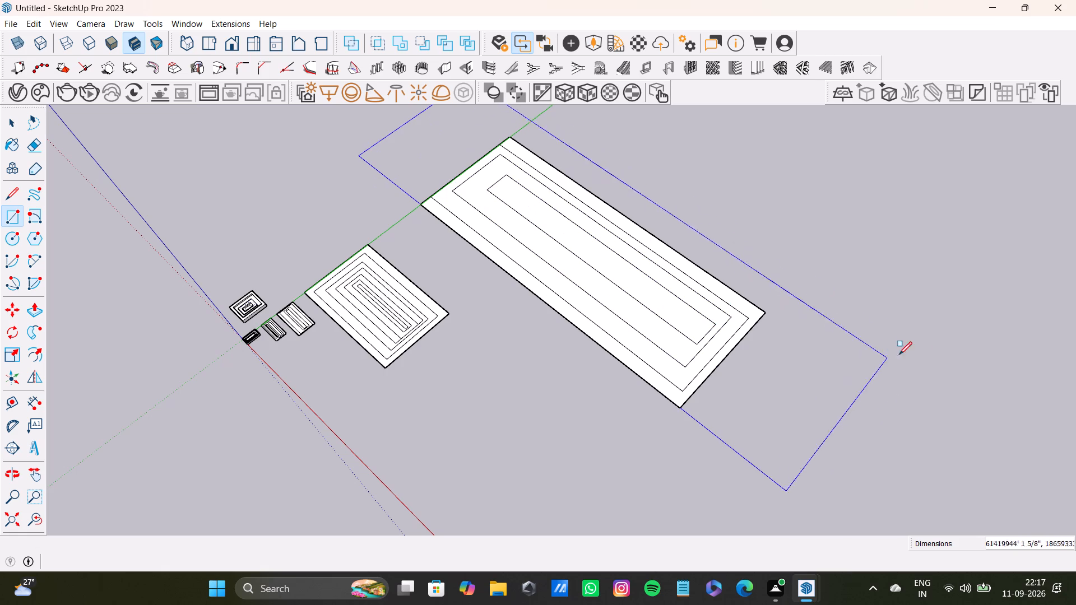
pyautogui.click(928, 351)
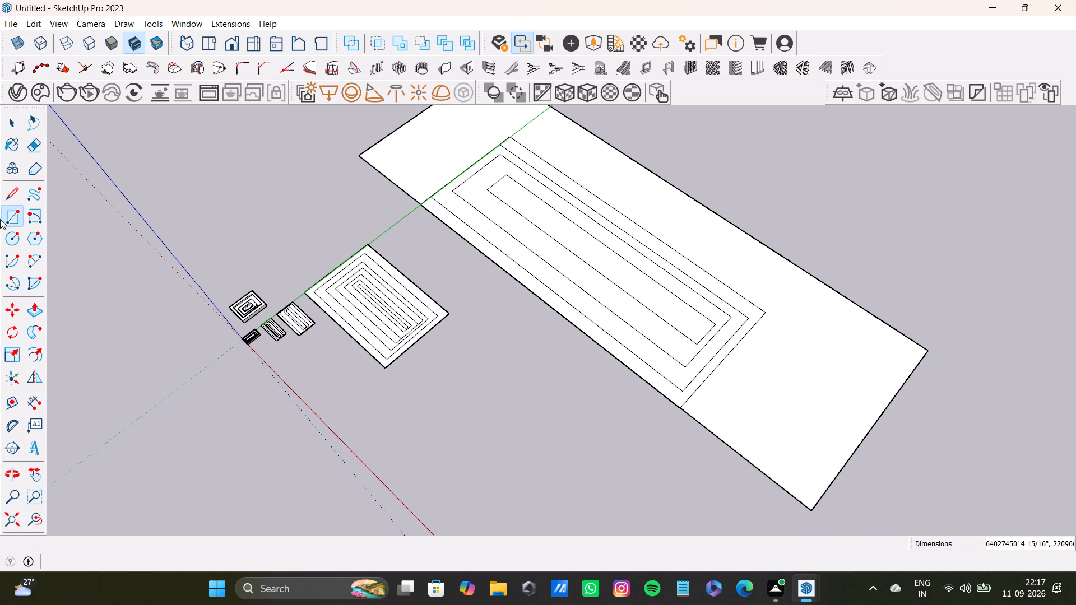
# Draw a rectangle about 22923785' long on the opposite side of the green axis, with an end-to-end strip and a narrow rectangle inside it.
pyautogui.moveTo(175, 166); pyautogui.dragTo(184, 178)
pyautogui.click(362, 218)
pyautogui.click(199, 157)
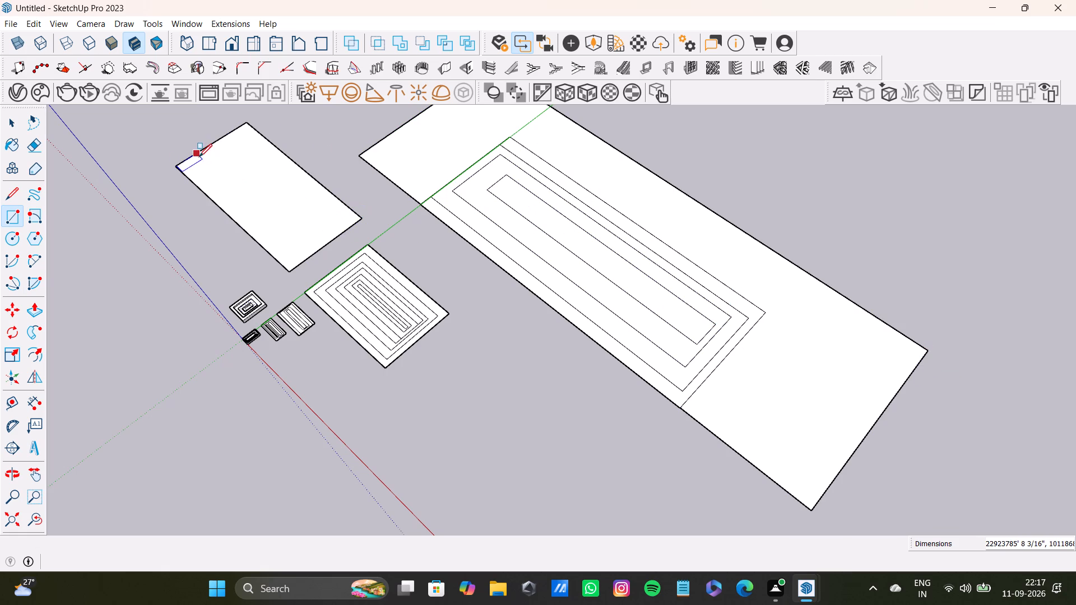
pyautogui.click(346, 224)
pyautogui.click(220, 146)
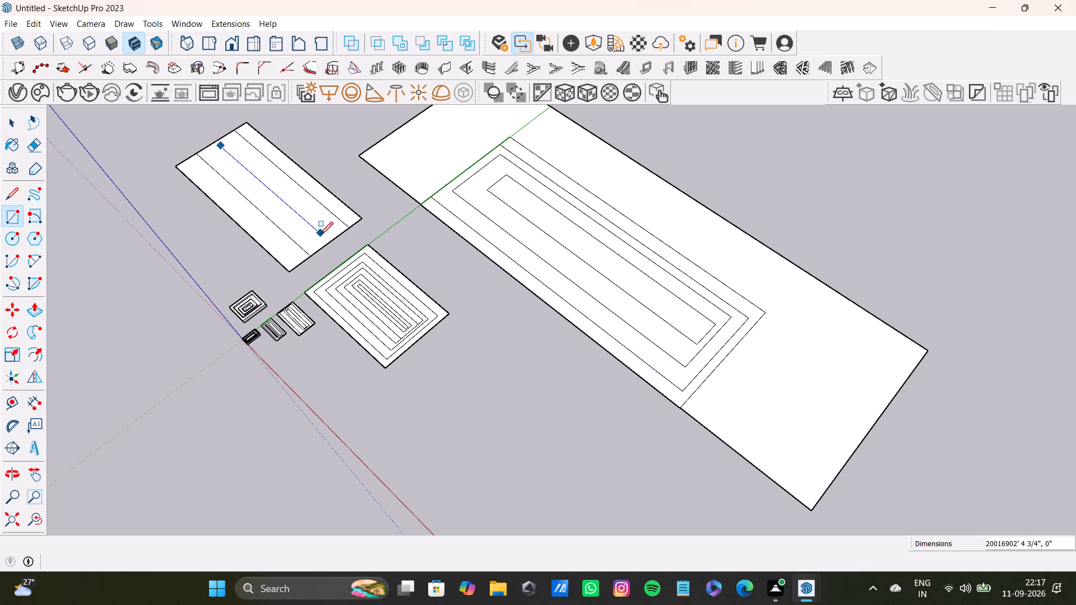
pyautogui.click(308, 242)
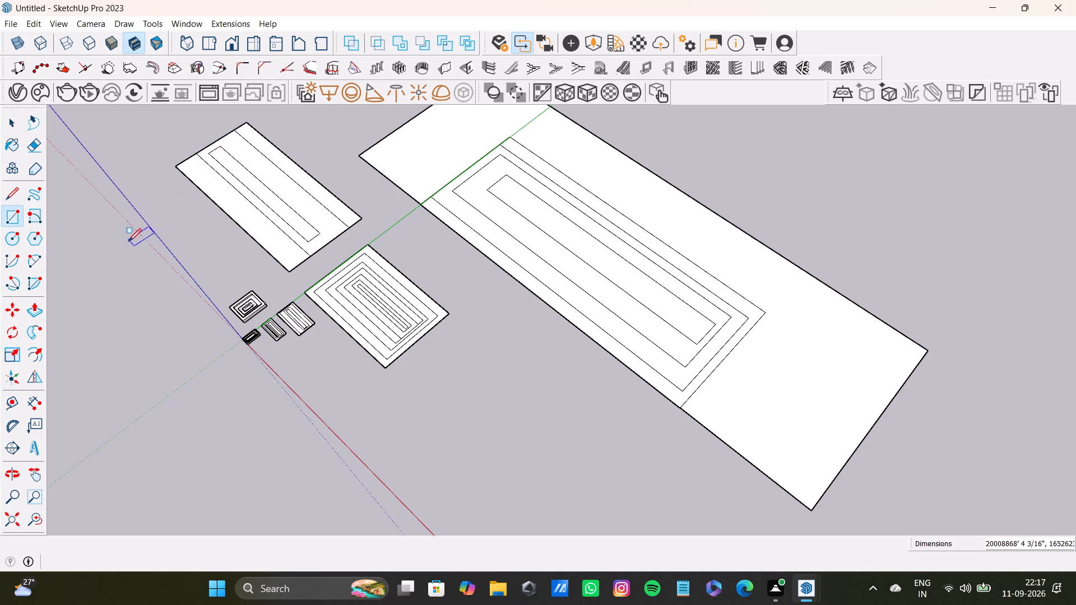
# Draw another plain rectangle about 99884245' long across the green axis, beyond the surrounding rectangle.
pyautogui.scroll(-9, 75, 319)
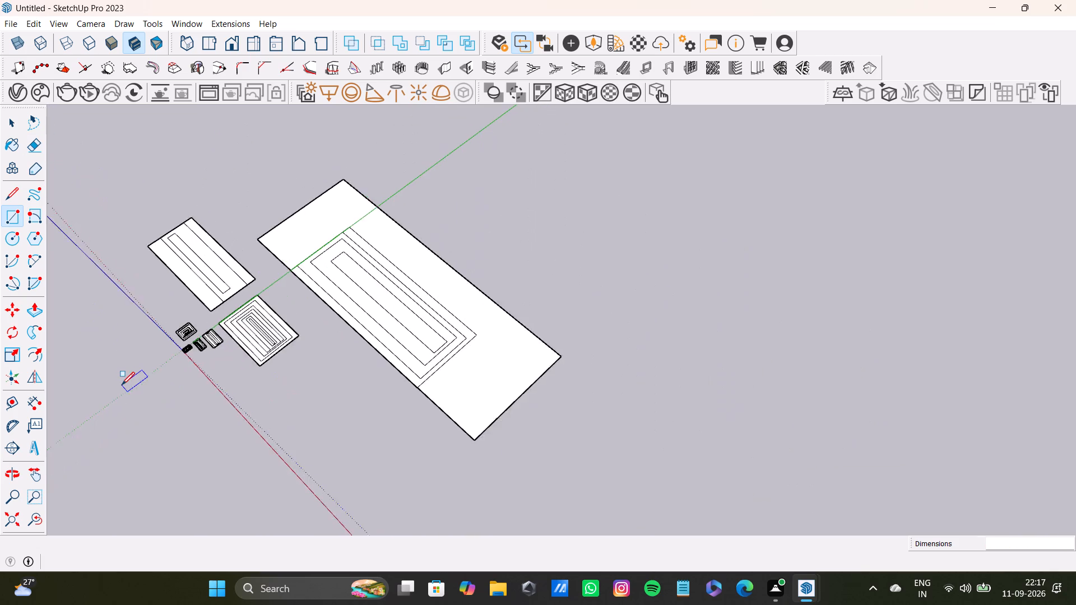
pyautogui.scroll(-4, 122, 385)
pyautogui.click(326, 157)
pyautogui.click(662, 284)
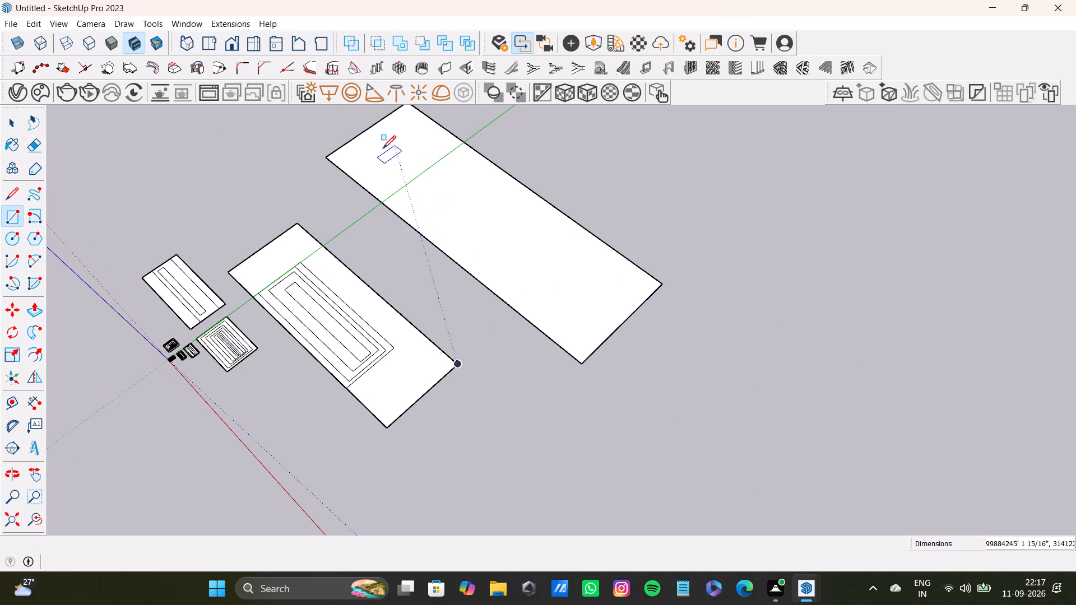
# Draw an upright rectangle rising from the surrounding rectangle's far corner and inset a smaller one about 38811514' by 62798349' in its face.
pyautogui.moveTo(383, 148); pyautogui.dragTo(389, 156)
pyautogui.click(614, 281)
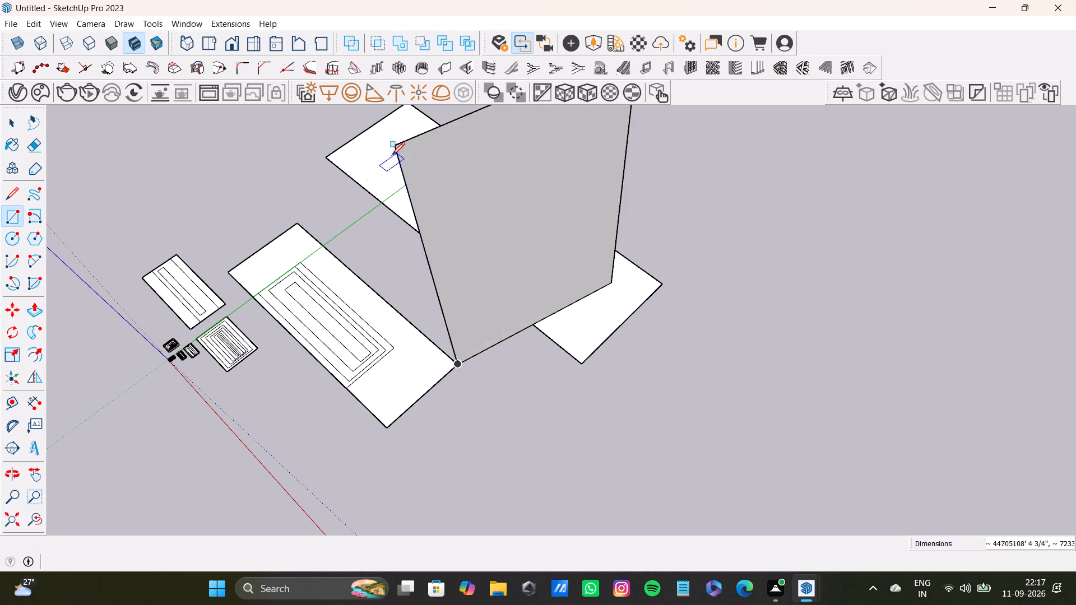
pyautogui.click(416, 155)
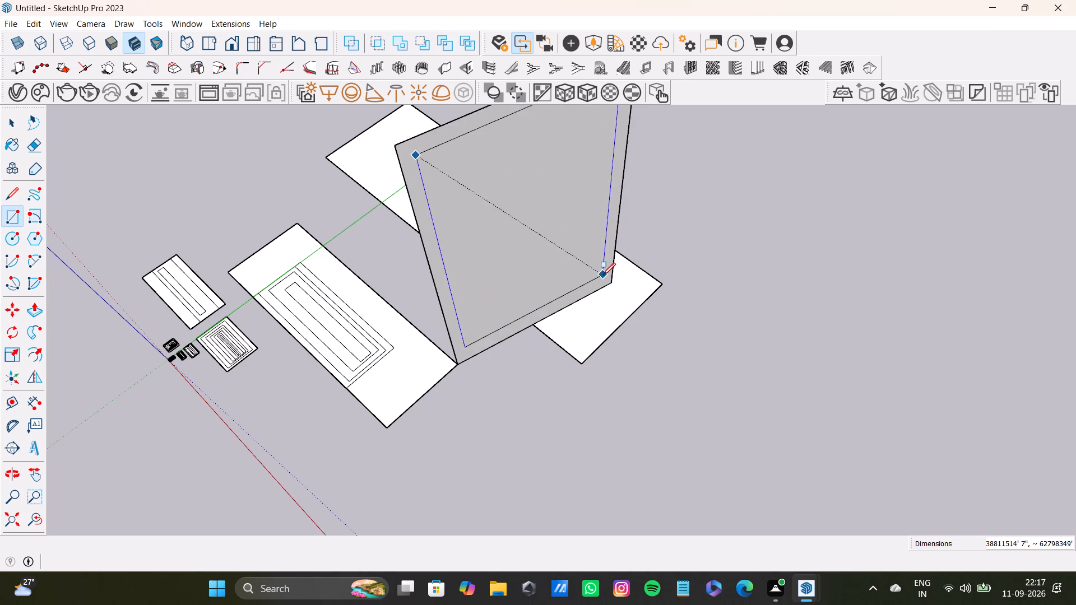
pyautogui.click(602, 276)
# Draw a flat rectangle from a point inside the upright face's inset outward over the elongated panels.
pyautogui.click(437, 164)
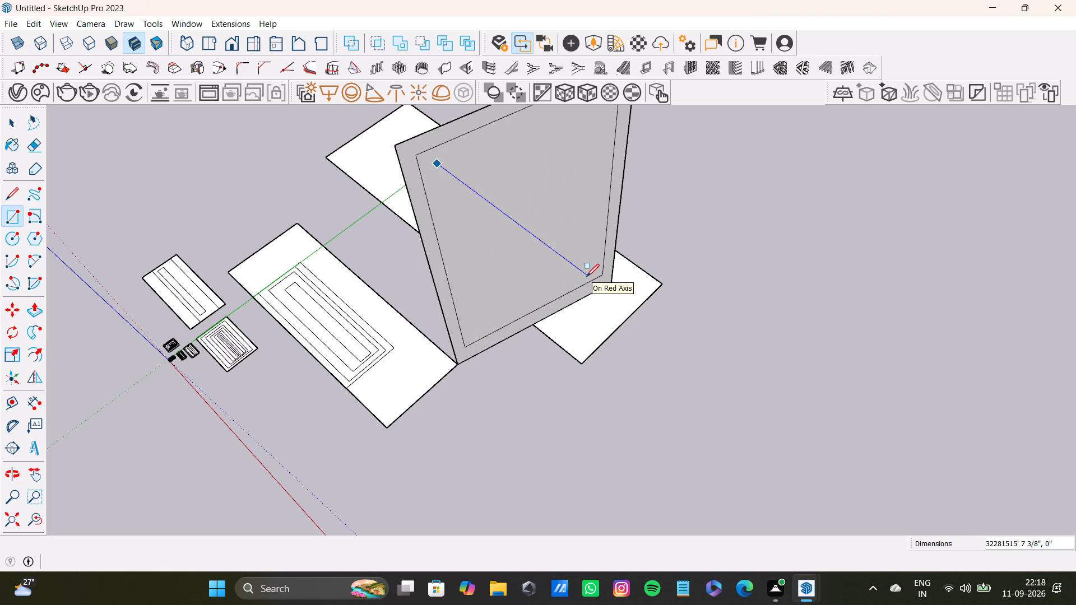
pyautogui.click(587, 276)
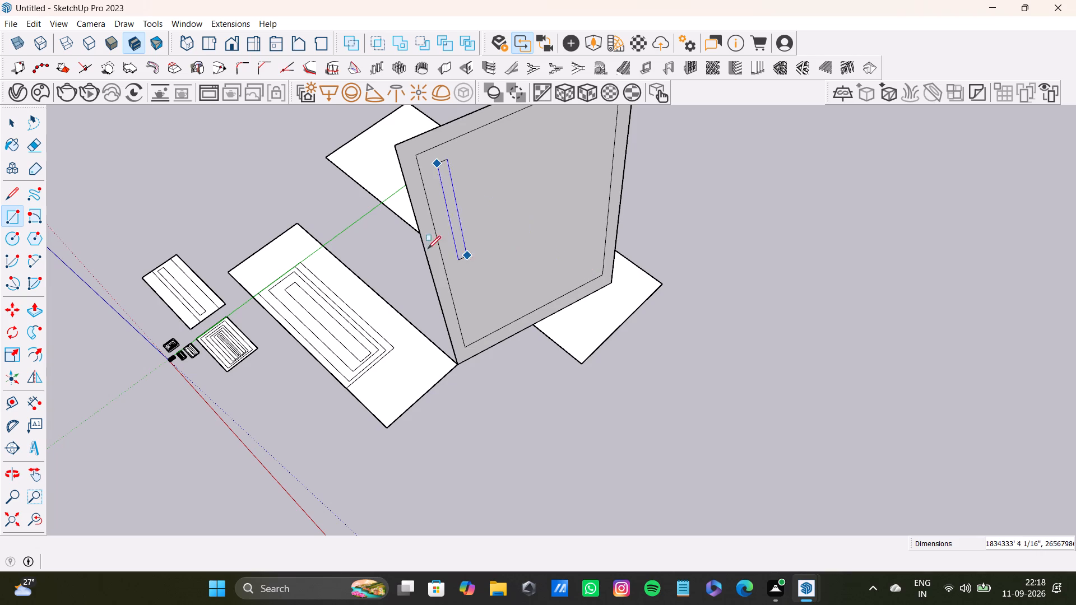
pyautogui.click(205, 170)
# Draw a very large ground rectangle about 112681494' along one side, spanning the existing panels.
pyautogui.moveTo(93, 327); pyautogui.dragTo(89, 337)
pyautogui.click(720, 313)
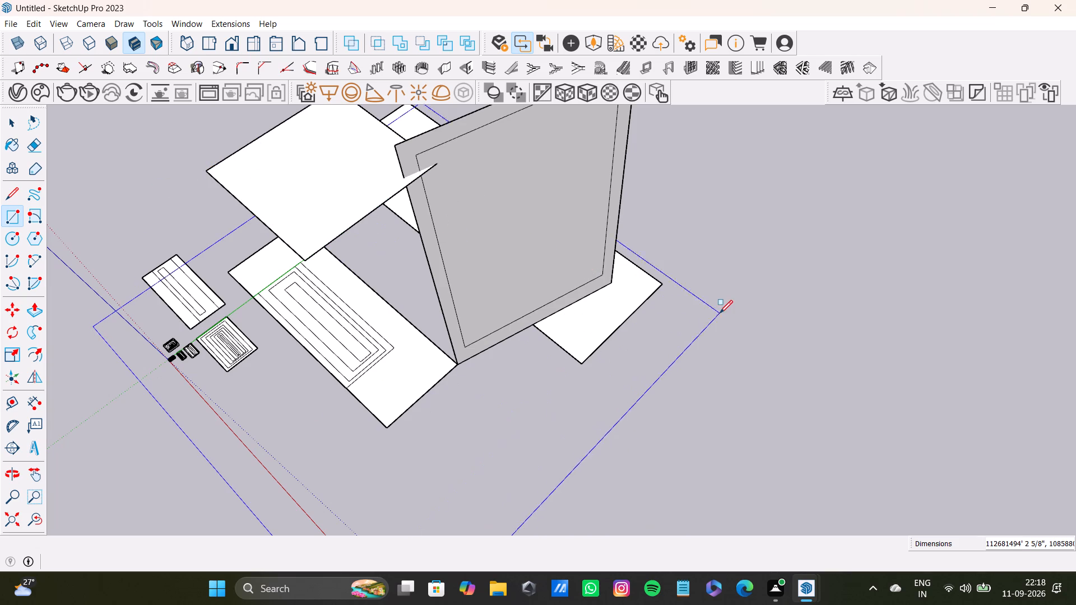
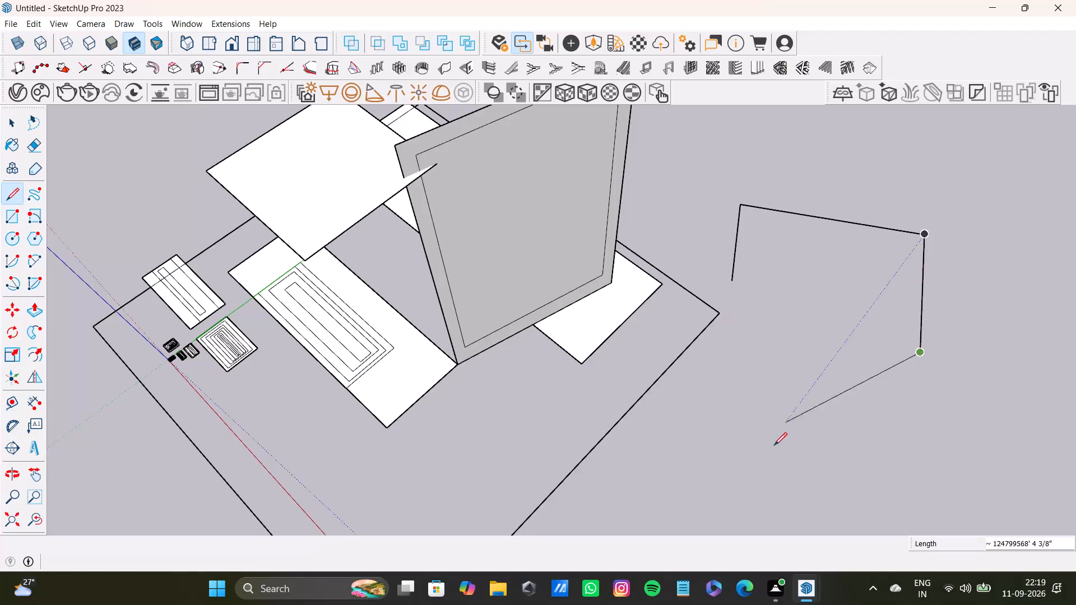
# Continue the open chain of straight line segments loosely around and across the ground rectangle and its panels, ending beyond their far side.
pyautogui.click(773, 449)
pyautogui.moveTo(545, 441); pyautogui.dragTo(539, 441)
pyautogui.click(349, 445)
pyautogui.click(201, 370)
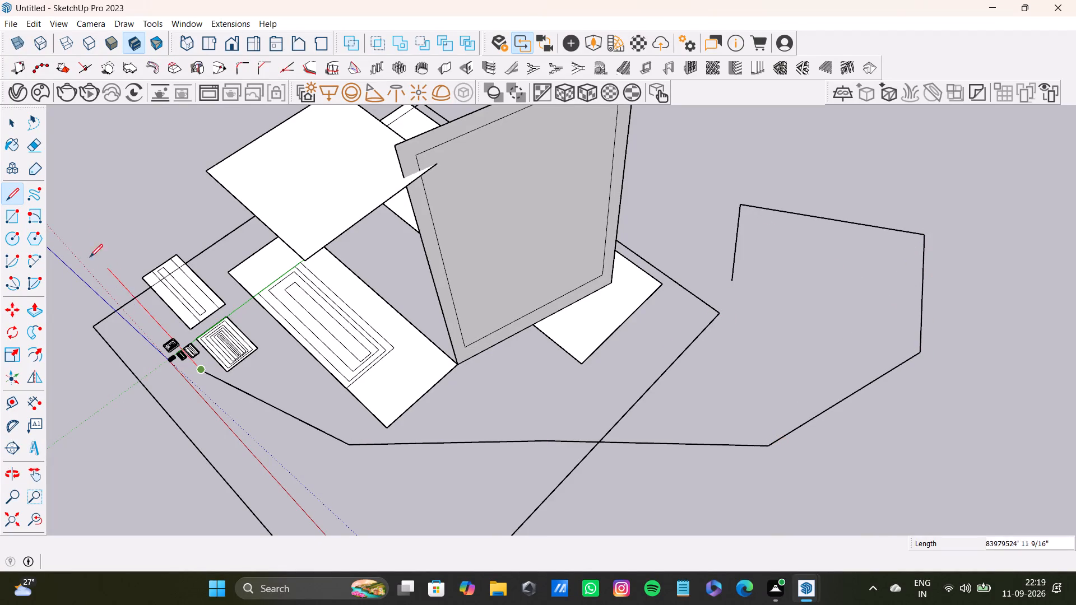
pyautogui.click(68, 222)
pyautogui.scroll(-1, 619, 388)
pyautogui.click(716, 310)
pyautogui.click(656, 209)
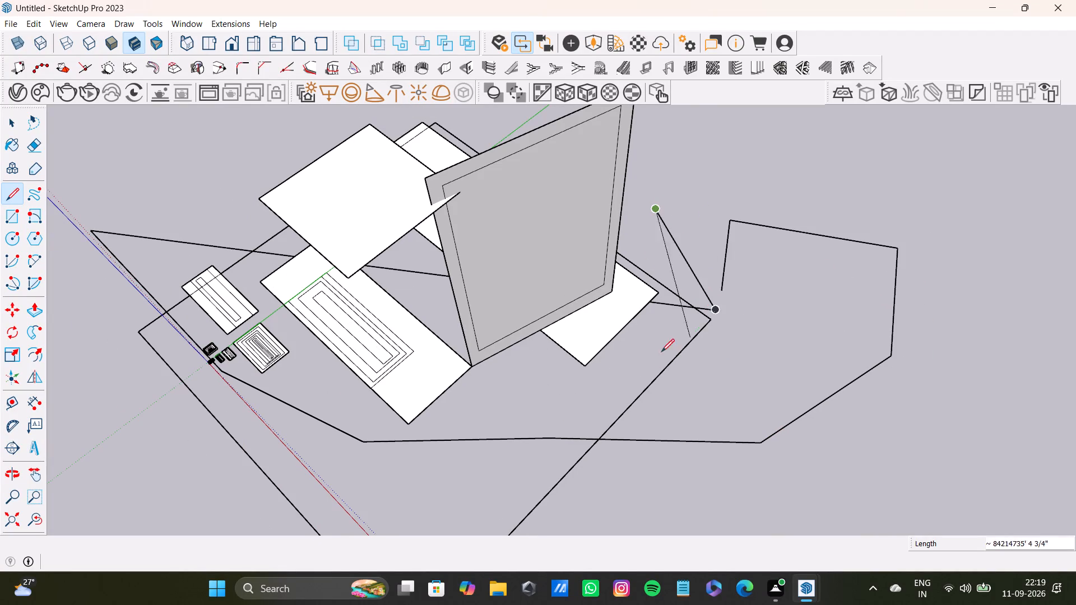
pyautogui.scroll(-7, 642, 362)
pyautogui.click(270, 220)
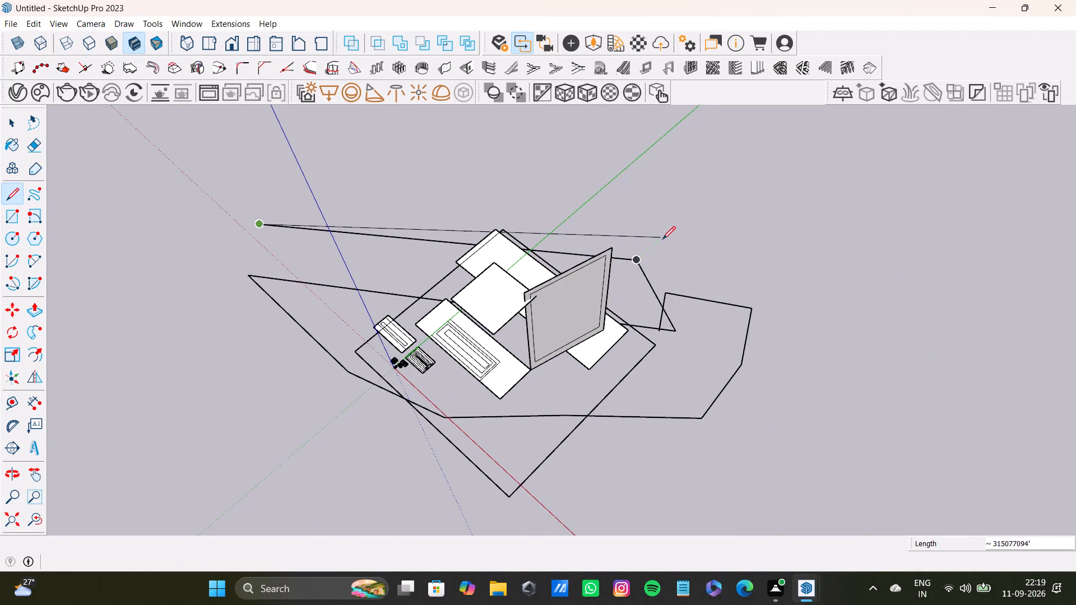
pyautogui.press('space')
# Select all the drawn geometry, including the panels, ground rectangle and loose line chain, and delete it.
pyautogui.scroll(-5, 554, 264)
pyautogui.keyDown('shift'); pyautogui.moveTo(544, 264); pyautogui.dragTo(485, 324, button='middle'); pyautogui.keyUp('shift')
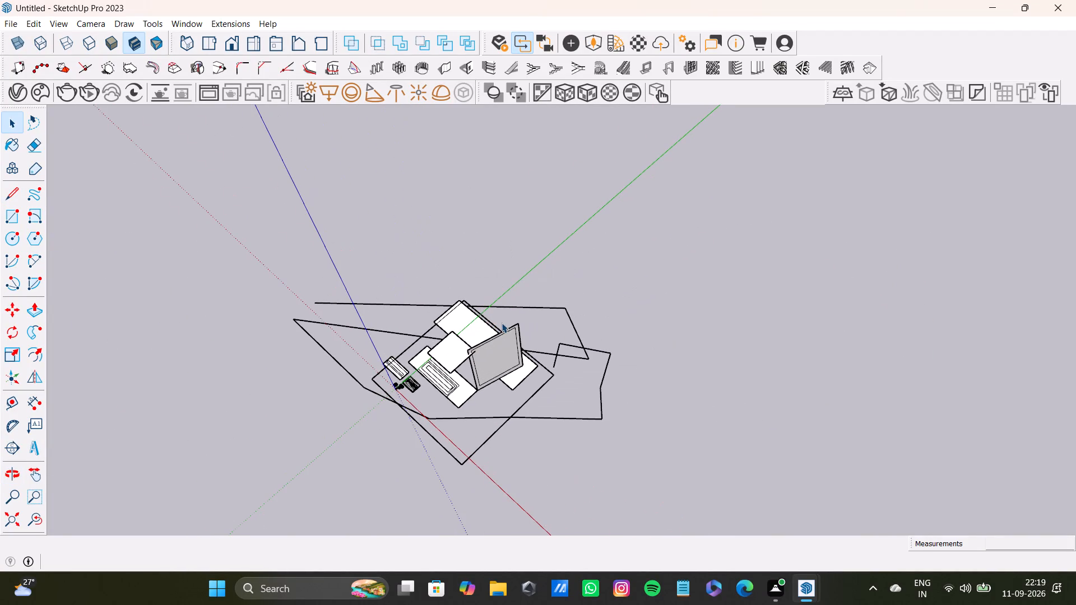
pyautogui.press('space')
pyautogui.moveTo(215, 256); pyautogui.dragTo(683, 452)
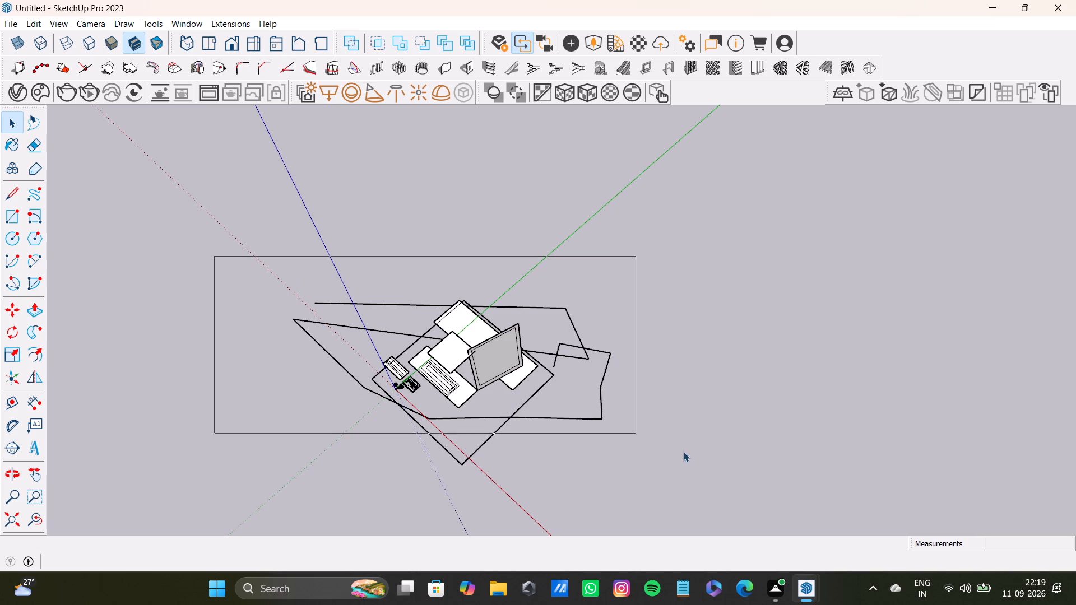
pyautogui.moveTo(683, 452); pyautogui.dragTo(782, 510)
pyautogui.press('Delete')
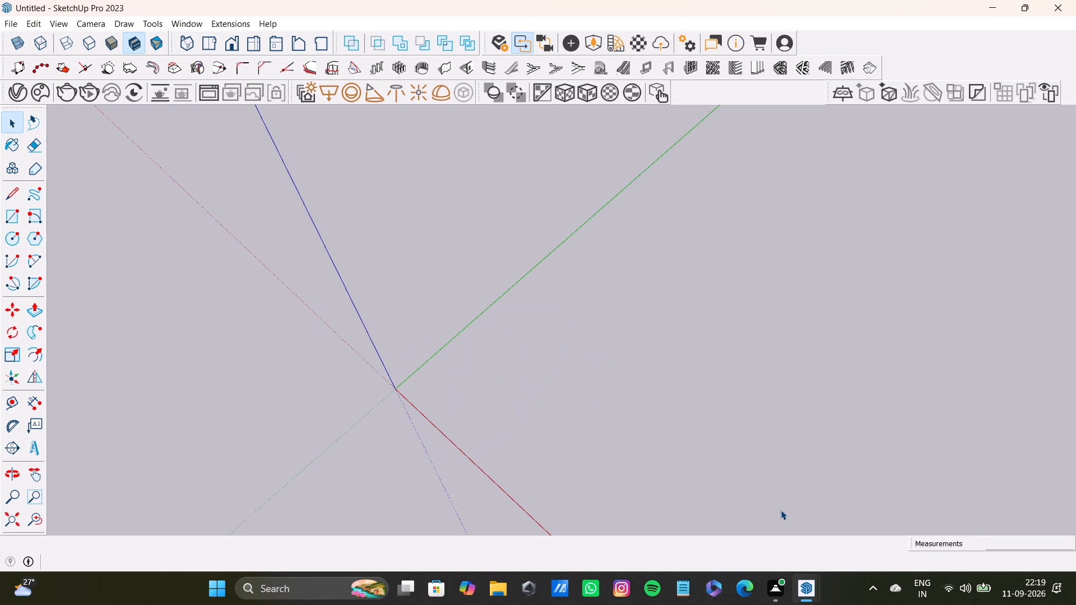